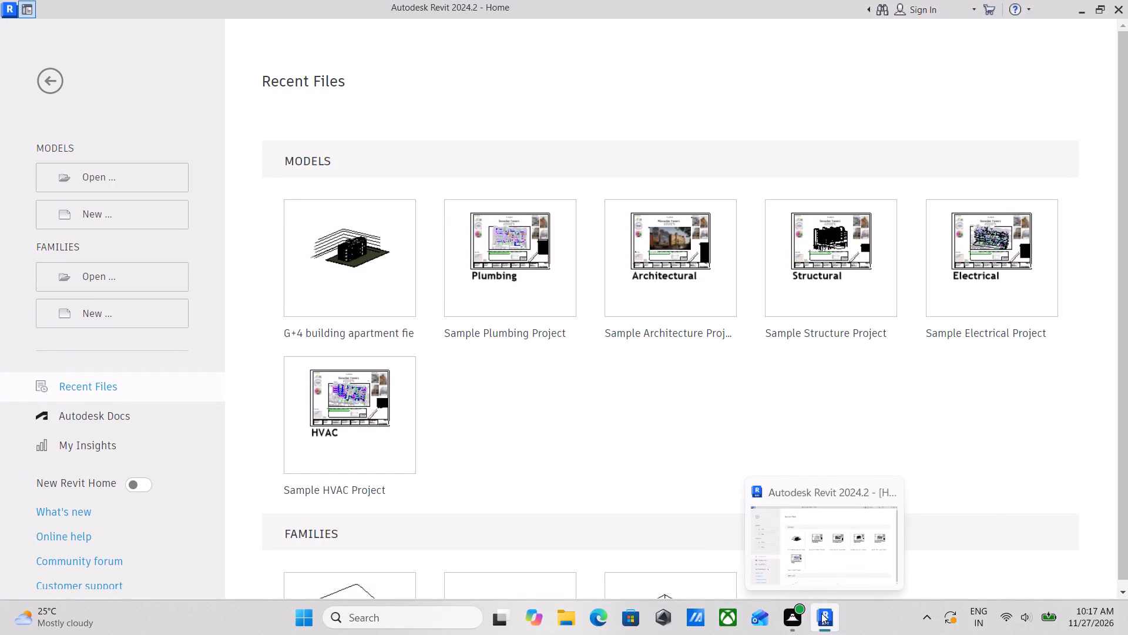
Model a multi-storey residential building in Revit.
Bring the Autodesk Revit 2024.2 Home window to the front.
{"action": "left_click", "coordinate": [812, 520]}
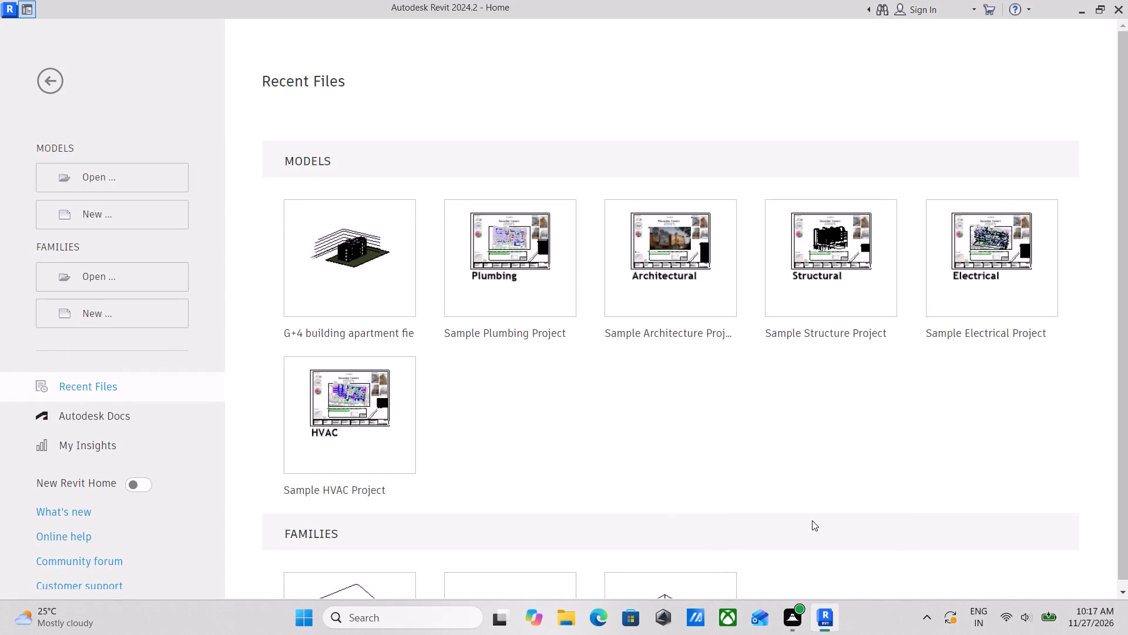
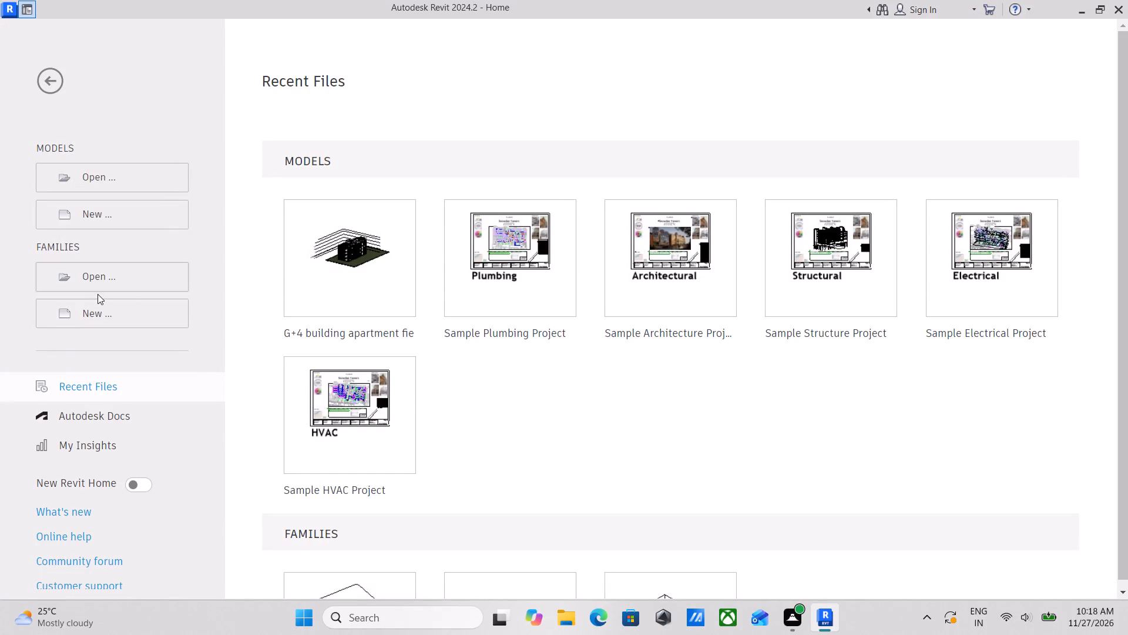
Create a new project from the default template file.
{"action": "left_click", "coordinate": [105, 272]}
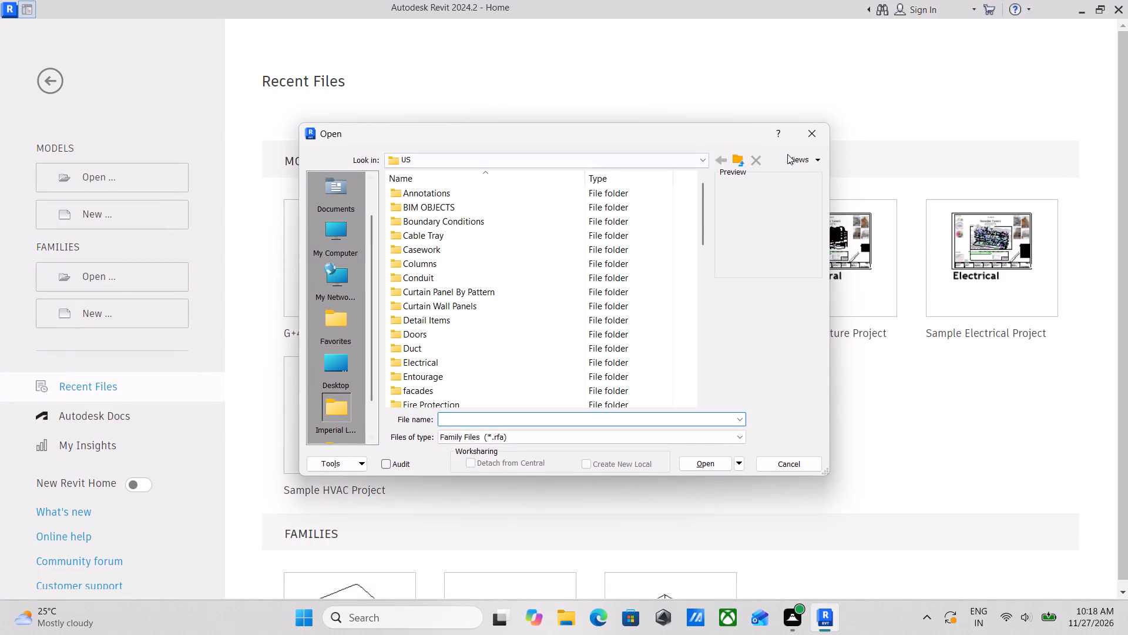
{"action": "left_click", "coordinate": [815, 131]}
{"action": "left_click", "coordinate": [113, 220]}
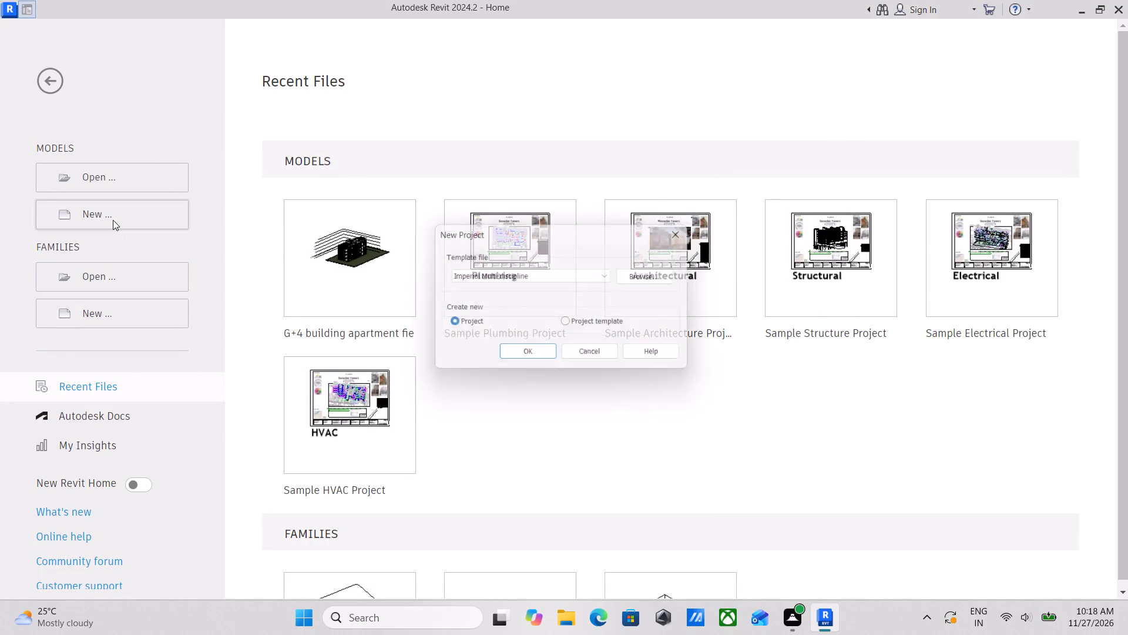
{"action": "left_click", "coordinate": [449, 273]}
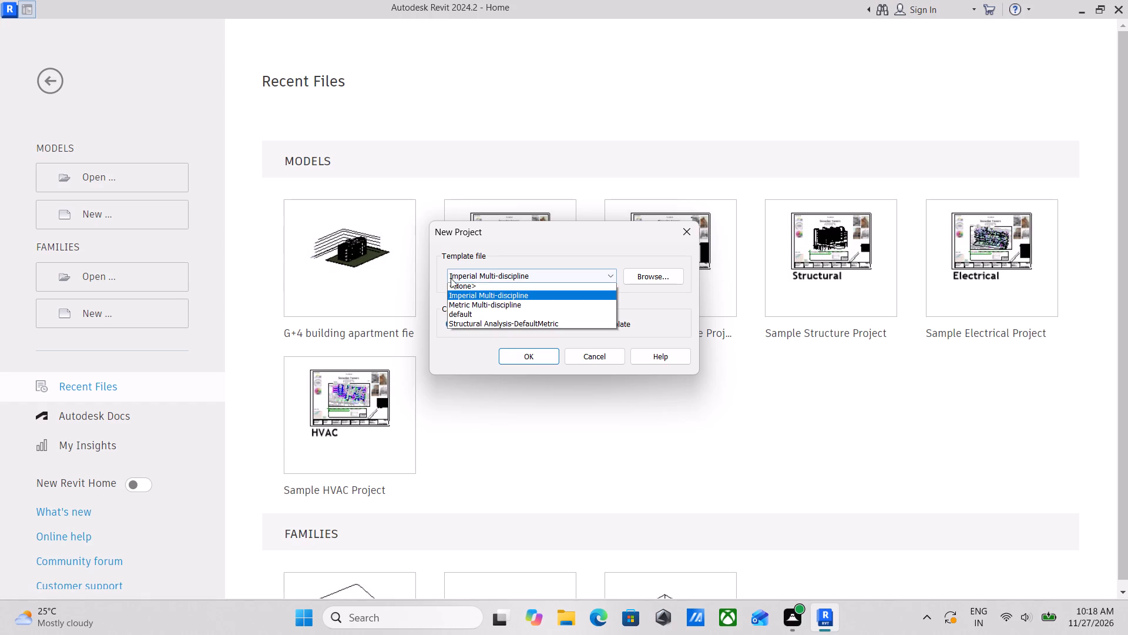
{"action": "left_click", "coordinate": [460, 312]}
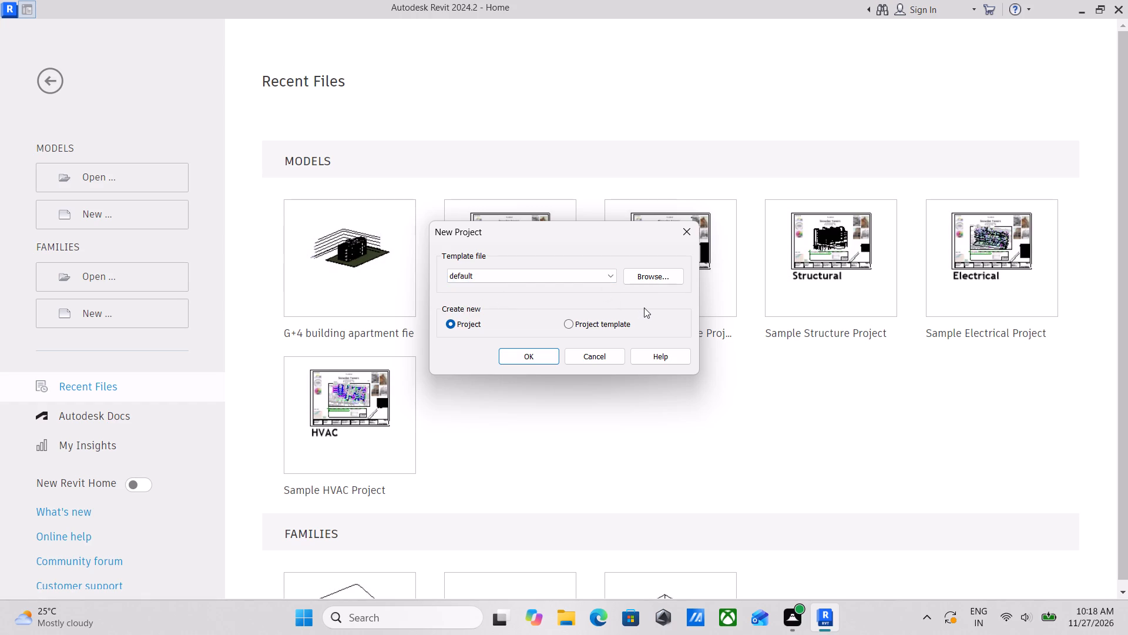
{"action": "left_click", "coordinate": [580, 272]}
{"action": "left_click", "coordinate": [580, 272]}
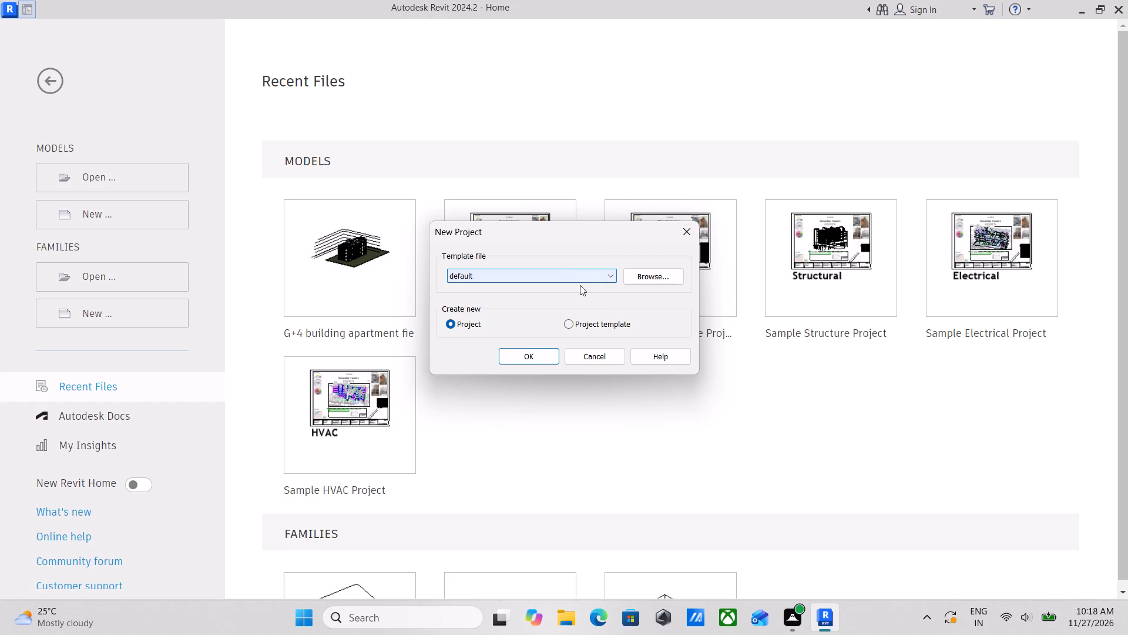
{"action": "left_click", "coordinate": [579, 271]}
{"action": "left_click", "coordinate": [579, 271]}
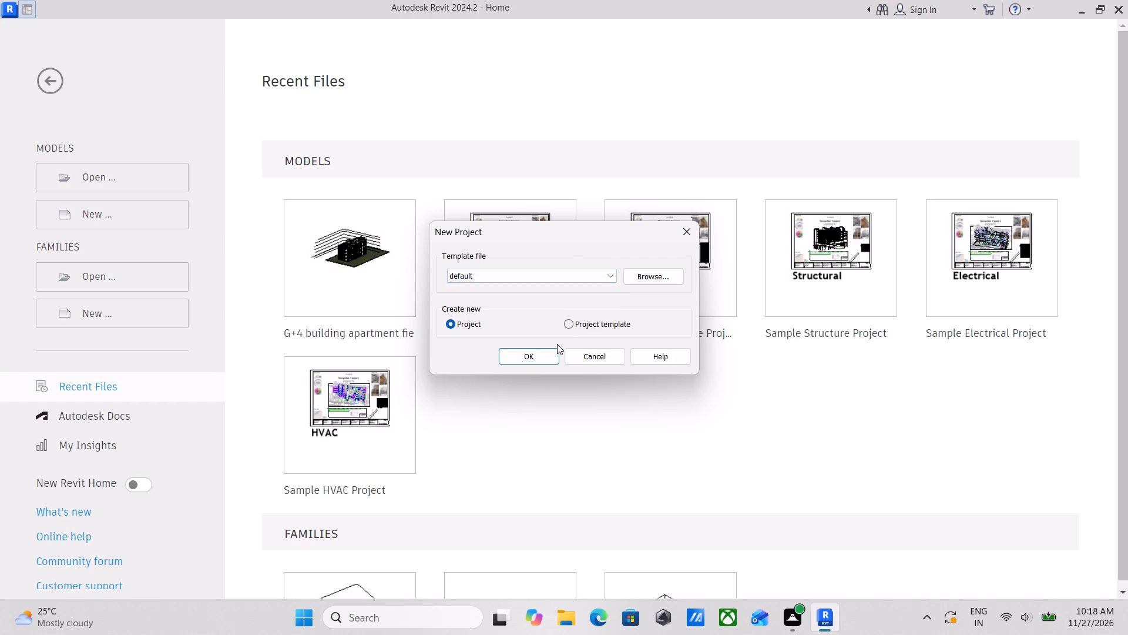
{"action": "left_click", "coordinate": [563, 273]}
{"action": "left_click", "coordinate": [563, 273]}
{"action": "left_click", "coordinate": [535, 353]}
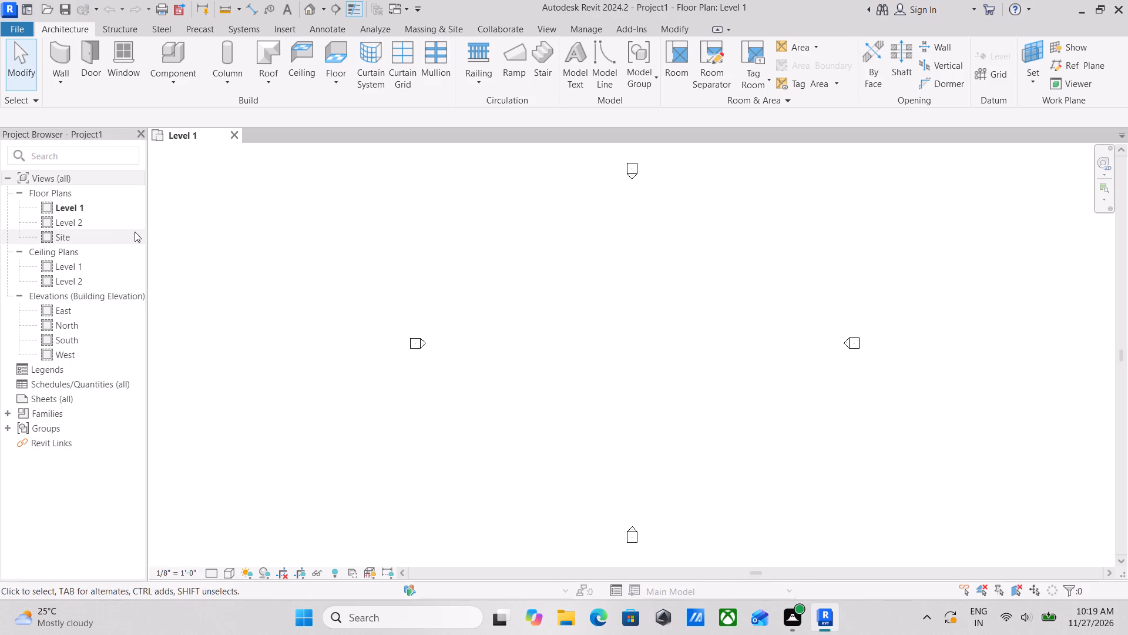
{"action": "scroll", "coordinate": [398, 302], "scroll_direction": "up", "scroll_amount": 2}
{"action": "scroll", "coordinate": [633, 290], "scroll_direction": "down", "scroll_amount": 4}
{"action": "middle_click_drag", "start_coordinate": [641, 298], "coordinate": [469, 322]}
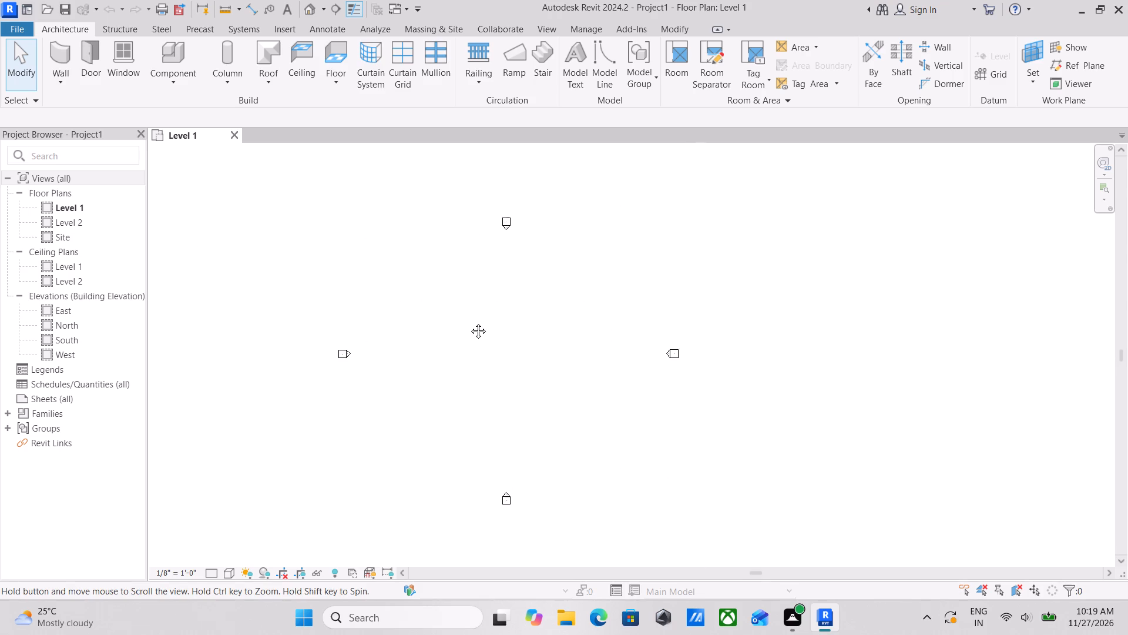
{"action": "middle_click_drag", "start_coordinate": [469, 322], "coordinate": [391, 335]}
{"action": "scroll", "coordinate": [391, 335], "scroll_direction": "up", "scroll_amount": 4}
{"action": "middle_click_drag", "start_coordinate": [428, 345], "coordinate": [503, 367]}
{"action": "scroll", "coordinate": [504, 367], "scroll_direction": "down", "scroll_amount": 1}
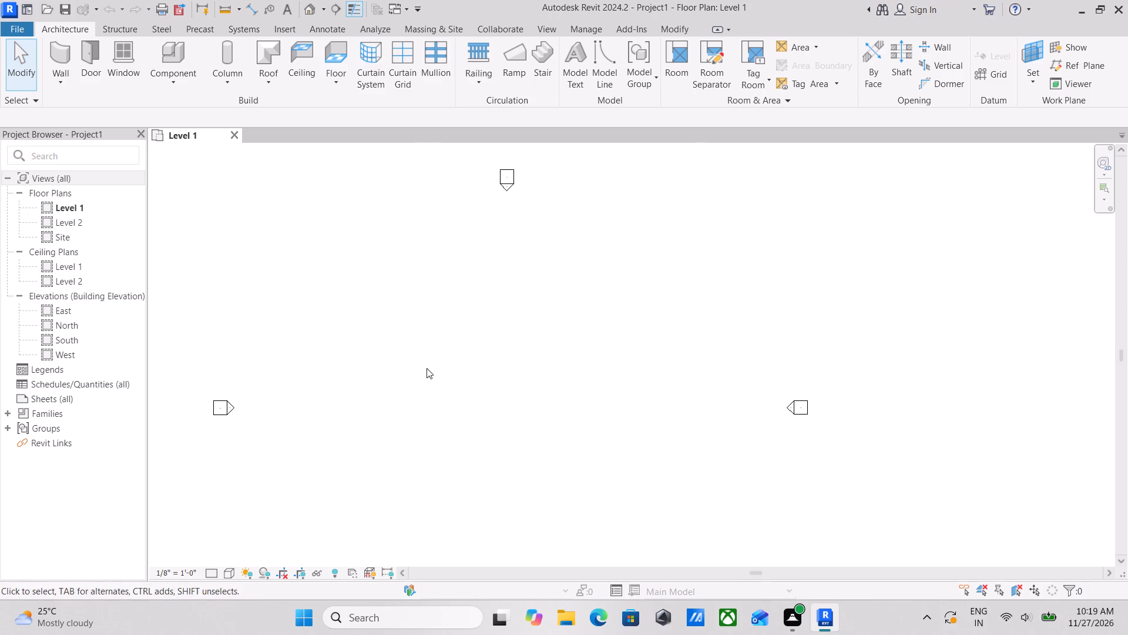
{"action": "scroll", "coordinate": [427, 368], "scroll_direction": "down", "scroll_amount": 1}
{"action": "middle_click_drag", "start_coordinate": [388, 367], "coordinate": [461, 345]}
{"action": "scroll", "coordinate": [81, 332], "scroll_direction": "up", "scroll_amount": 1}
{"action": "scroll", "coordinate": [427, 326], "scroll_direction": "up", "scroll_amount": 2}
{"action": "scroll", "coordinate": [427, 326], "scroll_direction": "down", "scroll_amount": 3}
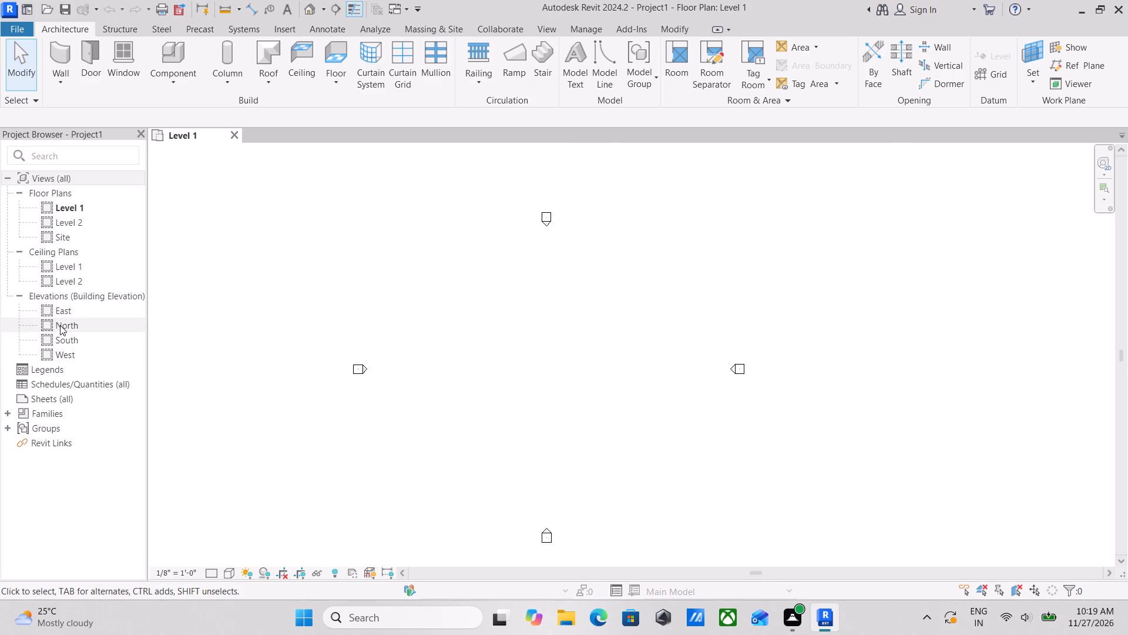
Open the North building elevation view.
{"action": "double_click", "coordinate": [70, 326]}
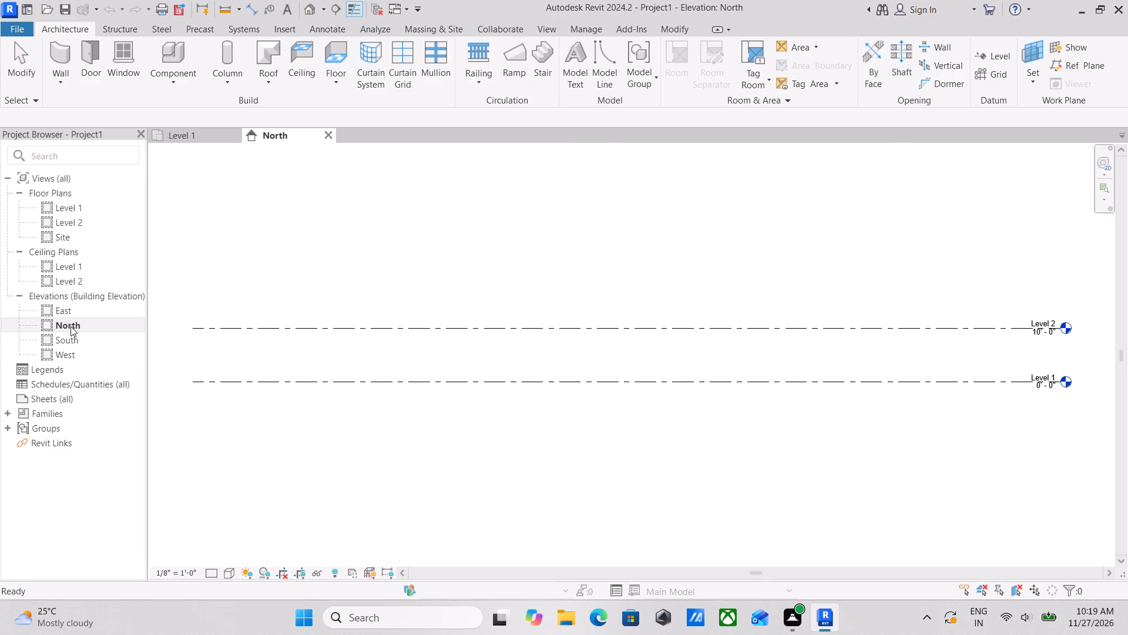
{"action": "scroll", "coordinate": [625, 353], "scroll_direction": "down", "scroll_amount": 1}
{"action": "middle_click_drag", "start_coordinate": [626, 353], "coordinate": [503, 394]}
{"action": "scroll", "coordinate": [504, 395], "scroll_direction": "up", "scroll_amount": 1}
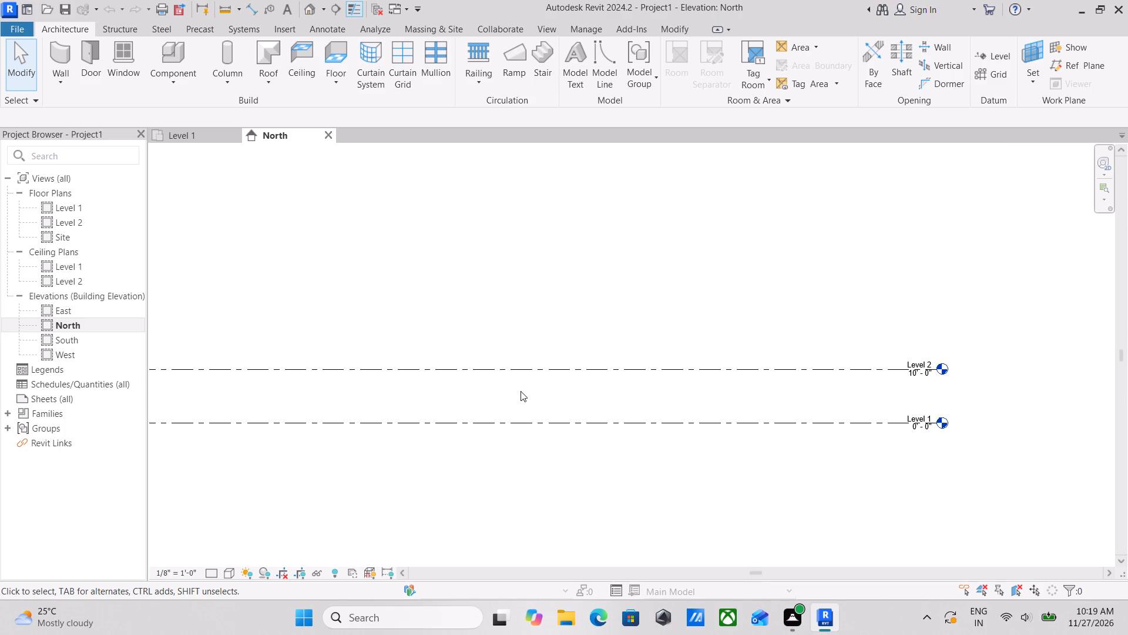
{"action": "scroll", "coordinate": [521, 391], "scroll_direction": "up", "scroll_amount": 3}
{"action": "scroll", "coordinate": [521, 391], "scroll_direction": "down", "scroll_amount": 4}
{"action": "middle_click_drag", "start_coordinate": [521, 391], "coordinate": [546, 429]}
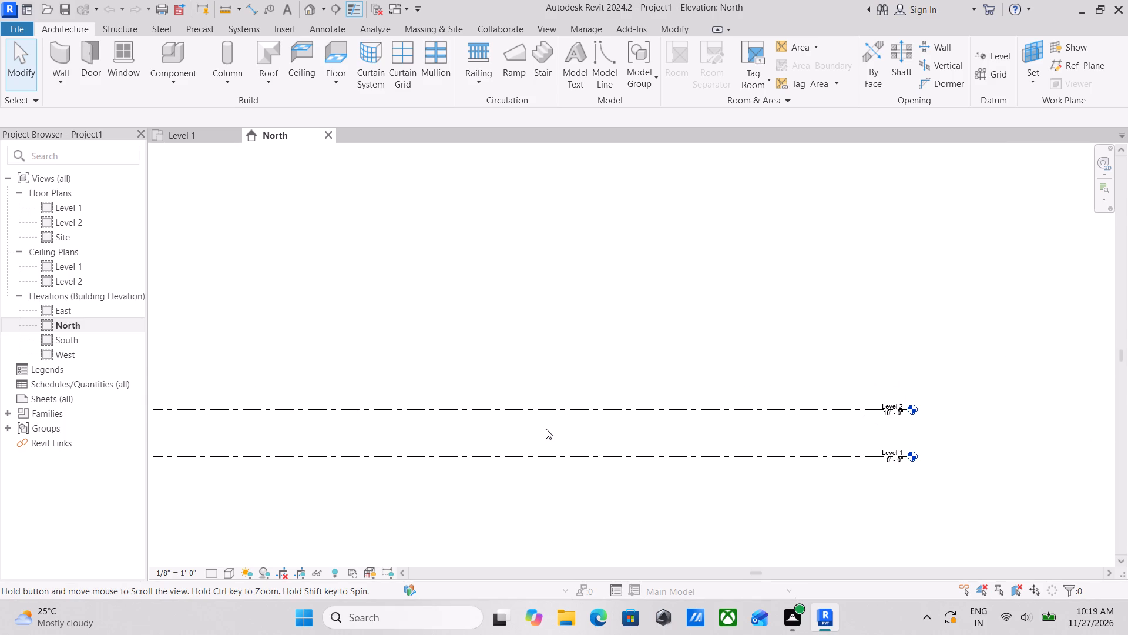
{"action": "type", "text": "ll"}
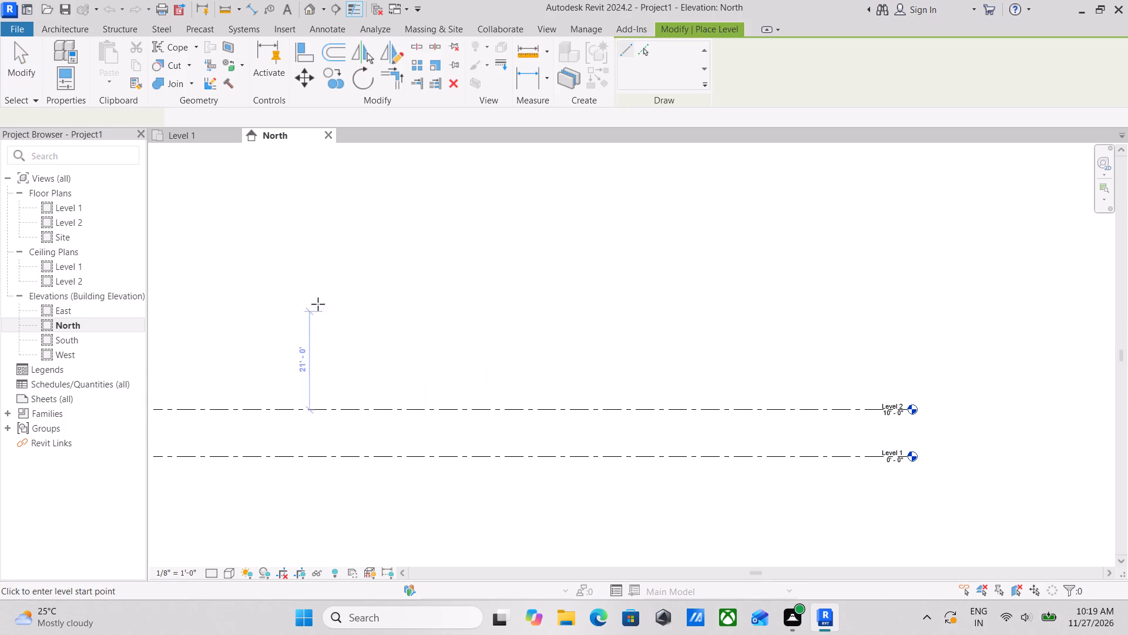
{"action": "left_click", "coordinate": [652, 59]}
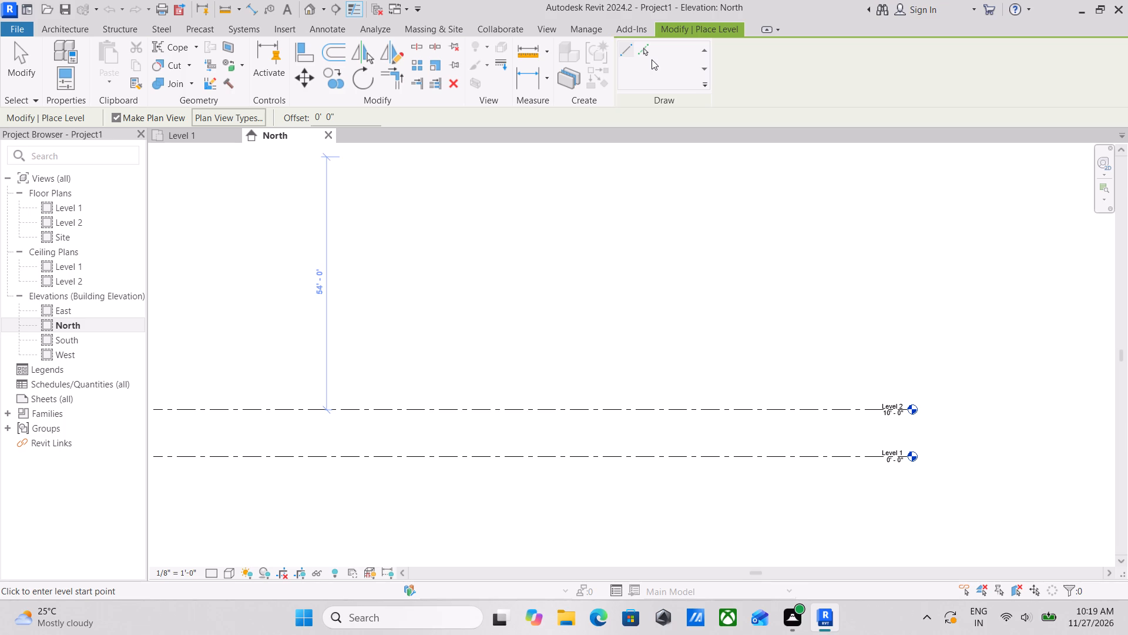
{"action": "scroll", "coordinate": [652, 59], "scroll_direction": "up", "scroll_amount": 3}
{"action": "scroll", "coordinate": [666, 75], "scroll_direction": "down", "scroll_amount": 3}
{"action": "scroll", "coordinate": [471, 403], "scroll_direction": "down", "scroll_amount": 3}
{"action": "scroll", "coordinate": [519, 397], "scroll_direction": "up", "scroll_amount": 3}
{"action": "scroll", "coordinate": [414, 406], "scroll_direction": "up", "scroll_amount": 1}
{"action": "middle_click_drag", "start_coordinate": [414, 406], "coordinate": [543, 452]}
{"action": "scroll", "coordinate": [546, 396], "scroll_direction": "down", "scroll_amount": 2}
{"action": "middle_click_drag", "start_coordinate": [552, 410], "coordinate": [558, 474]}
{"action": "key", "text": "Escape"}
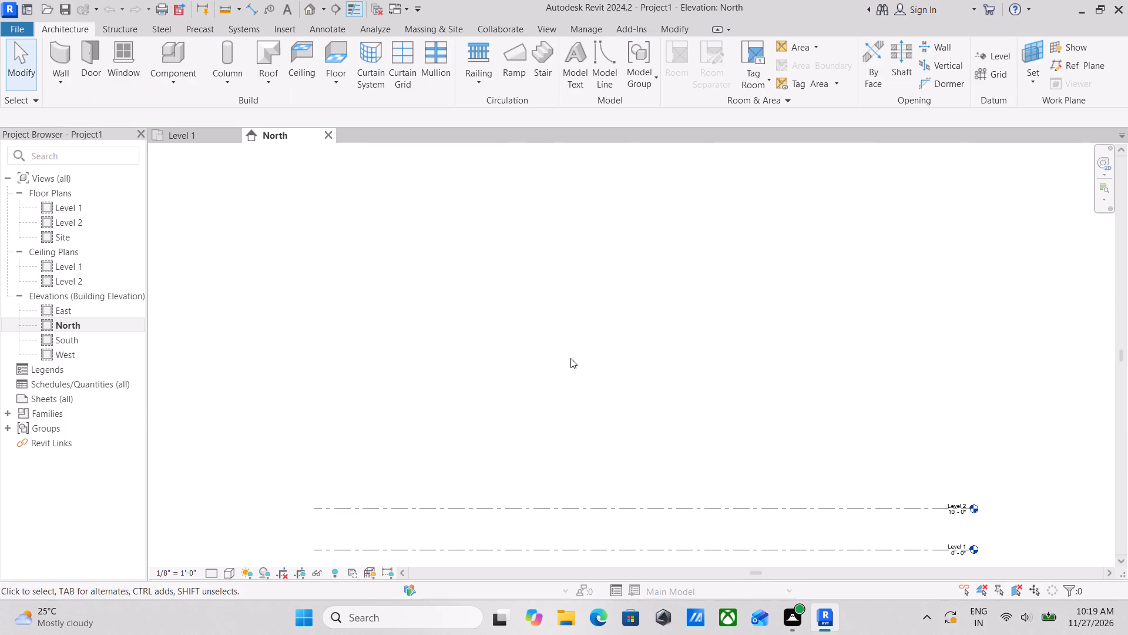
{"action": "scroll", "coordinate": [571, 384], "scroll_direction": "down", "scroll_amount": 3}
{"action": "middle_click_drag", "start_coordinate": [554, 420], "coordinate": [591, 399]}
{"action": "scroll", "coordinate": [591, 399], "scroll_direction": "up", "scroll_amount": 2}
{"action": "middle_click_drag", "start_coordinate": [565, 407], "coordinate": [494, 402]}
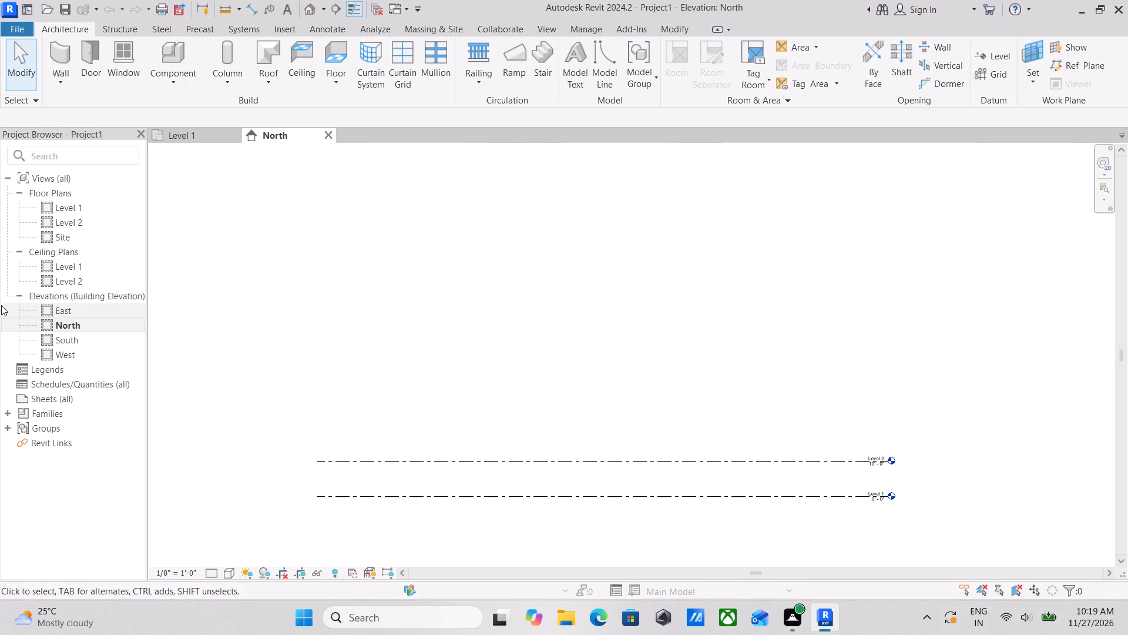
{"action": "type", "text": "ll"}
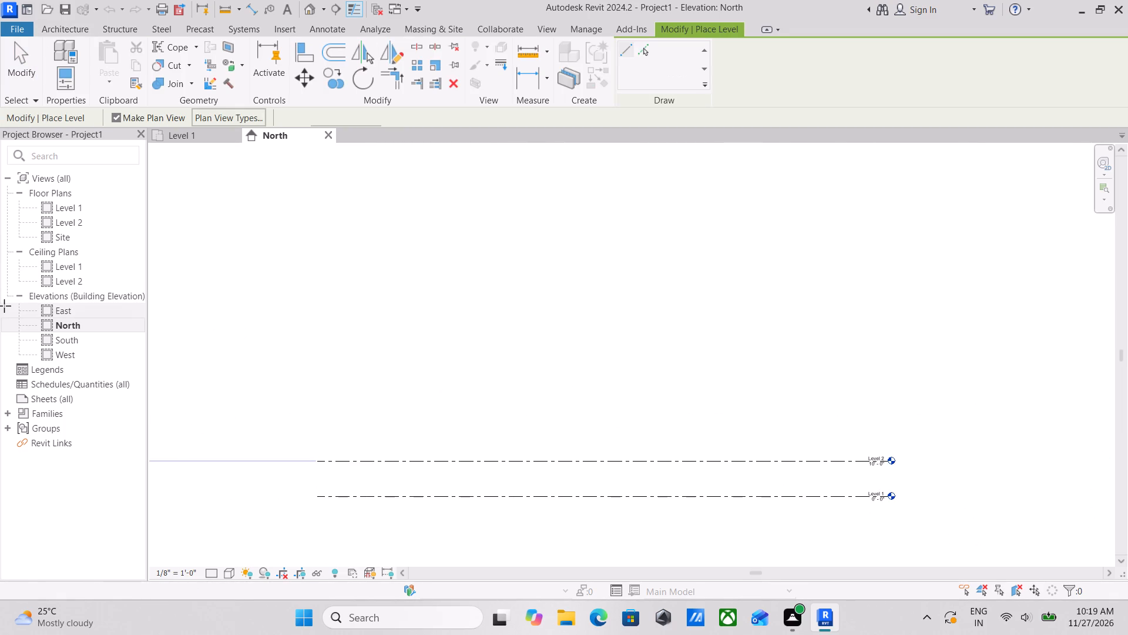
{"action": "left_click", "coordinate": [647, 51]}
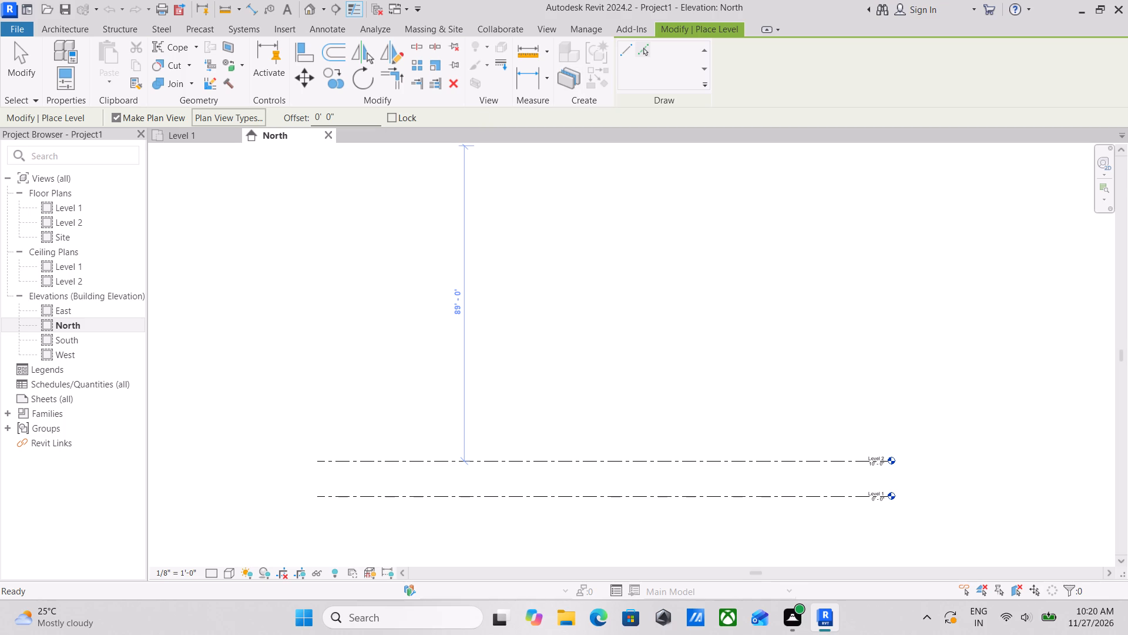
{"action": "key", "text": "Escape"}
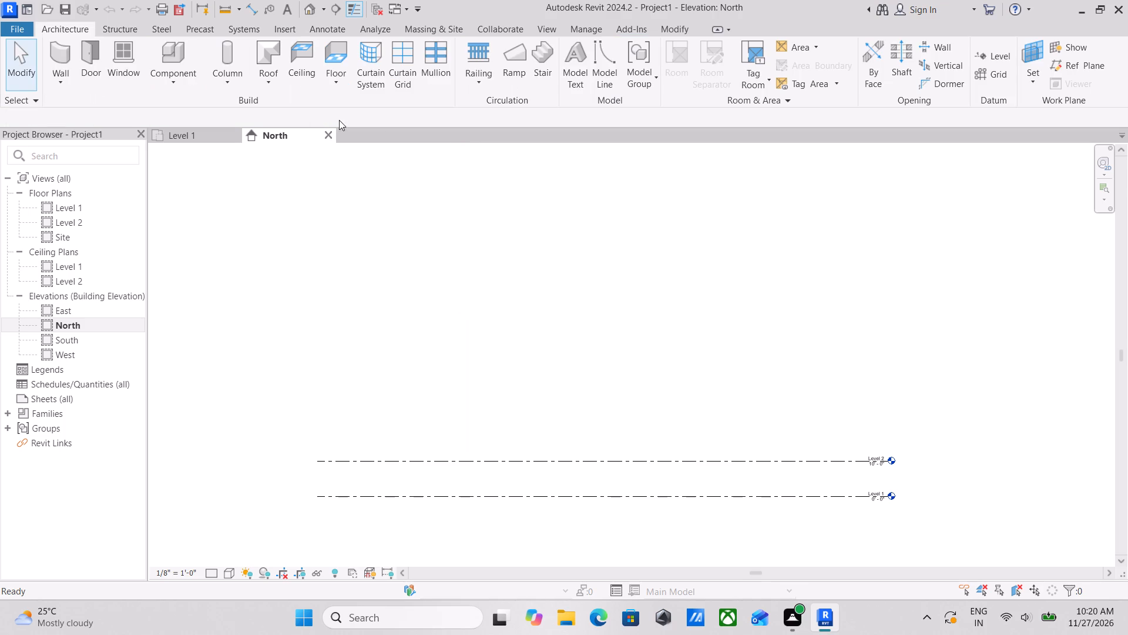
Create a level with its plan view 6' below Level 1 by picking the Level 1 line with a 6' offset.
{"action": "scroll", "coordinate": [719, 427], "scroll_direction": "up", "scroll_amount": 1}
{"action": "middle_click_drag", "start_coordinate": [719, 427], "coordinate": [597, 355]}
{"action": "scroll", "coordinate": [652, 461], "scroll_direction": "up", "scroll_amount": 4}
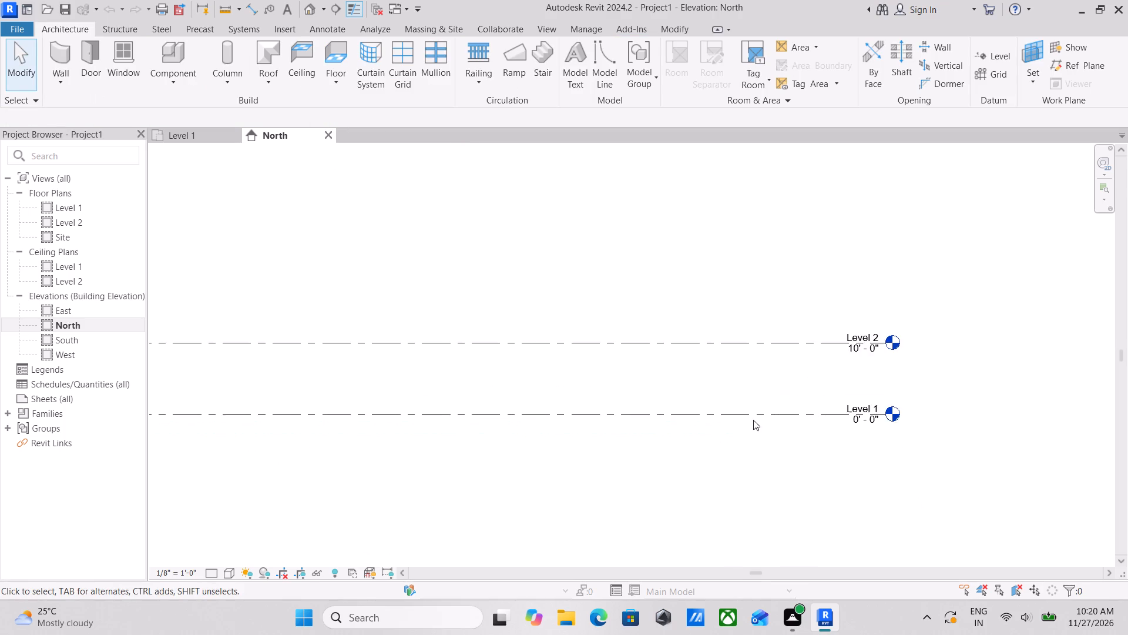
{"action": "scroll", "coordinate": [758, 415], "scroll_direction": "up", "scroll_amount": 2}
{"action": "middle_click_drag", "start_coordinate": [452, 350], "coordinate": [712, 389]}
{"action": "middle_click_drag", "start_coordinate": [492, 386], "coordinate": [623, 380]}
{"action": "middle_click_drag", "start_coordinate": [400, 387], "coordinate": [543, 383]}
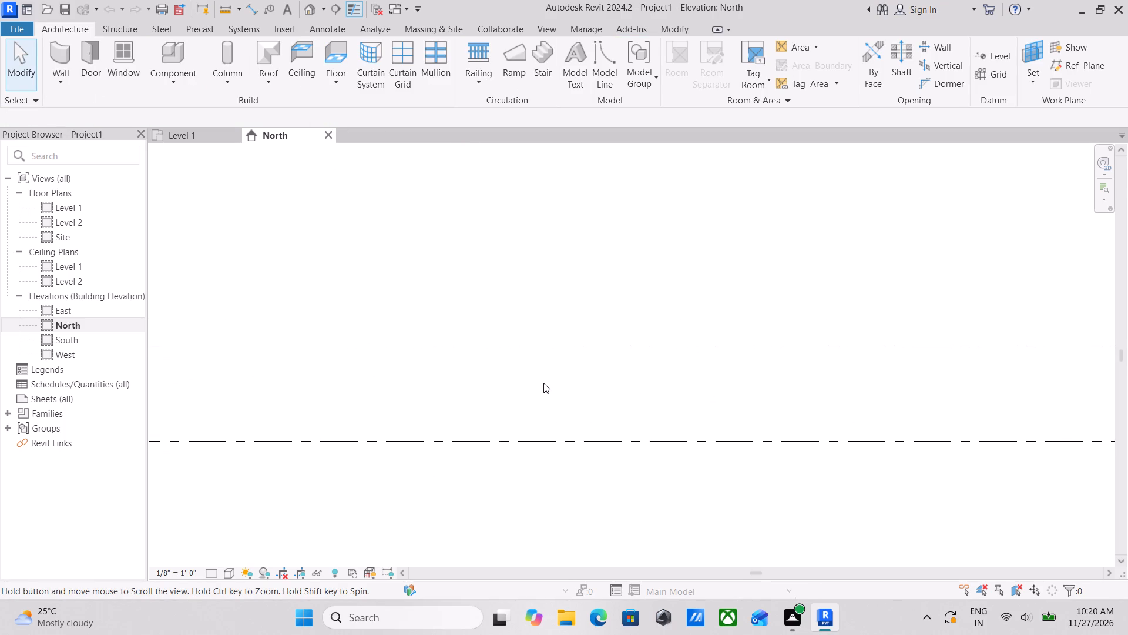
{"action": "type", "text": "ll"}
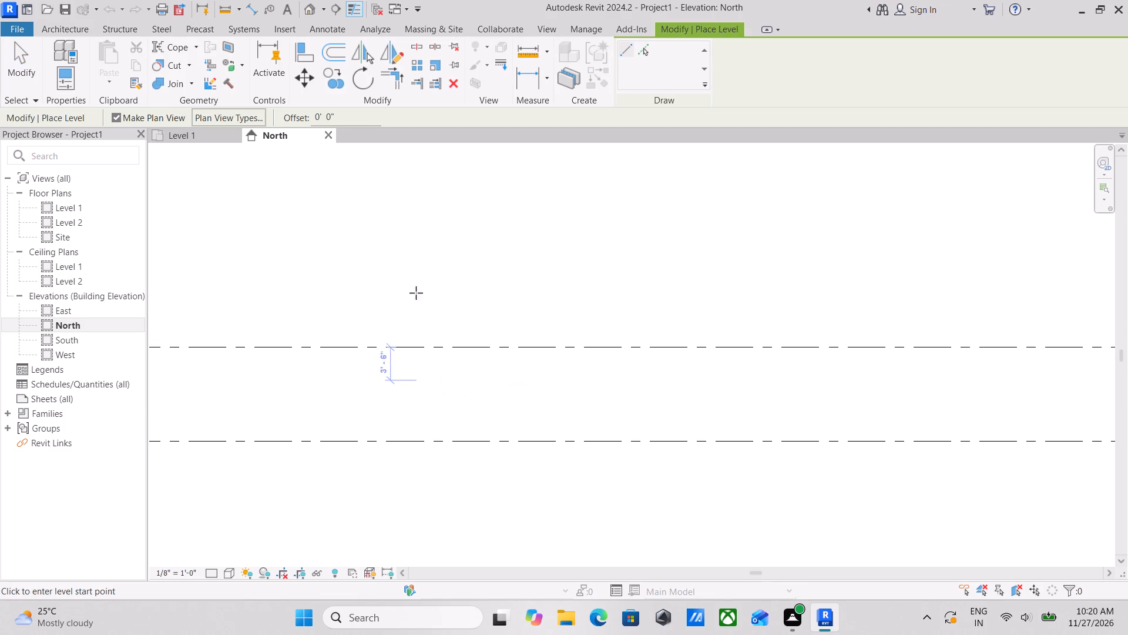
{"action": "left_click", "coordinate": [645, 52]}
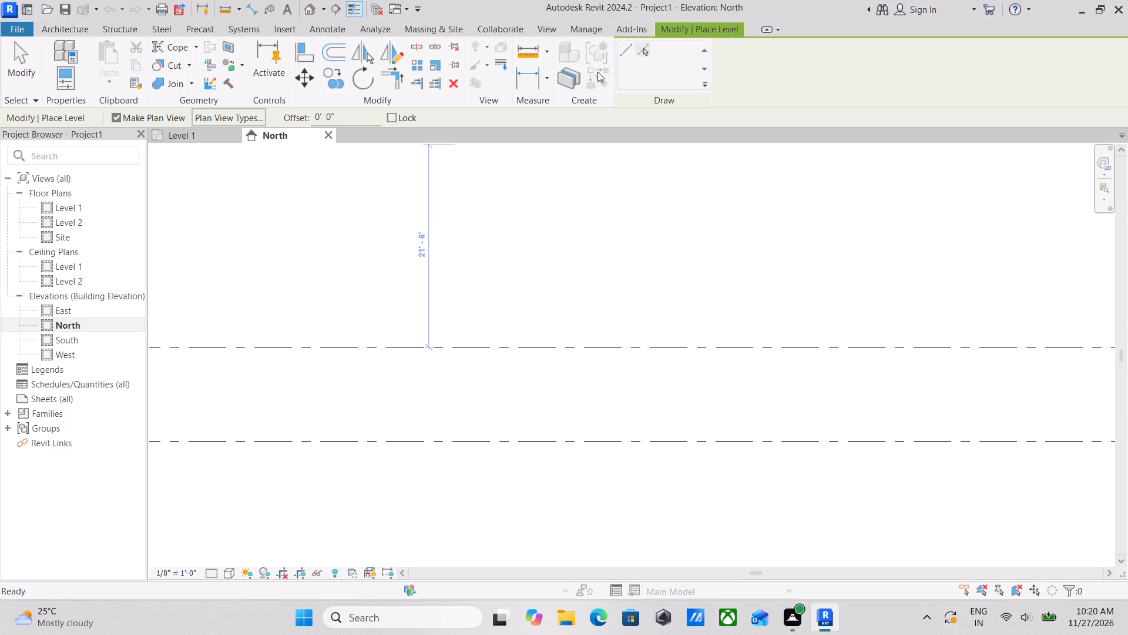
{"action": "left_click_drag", "start_coordinate": [341, 123], "coordinate": [222, 135]}
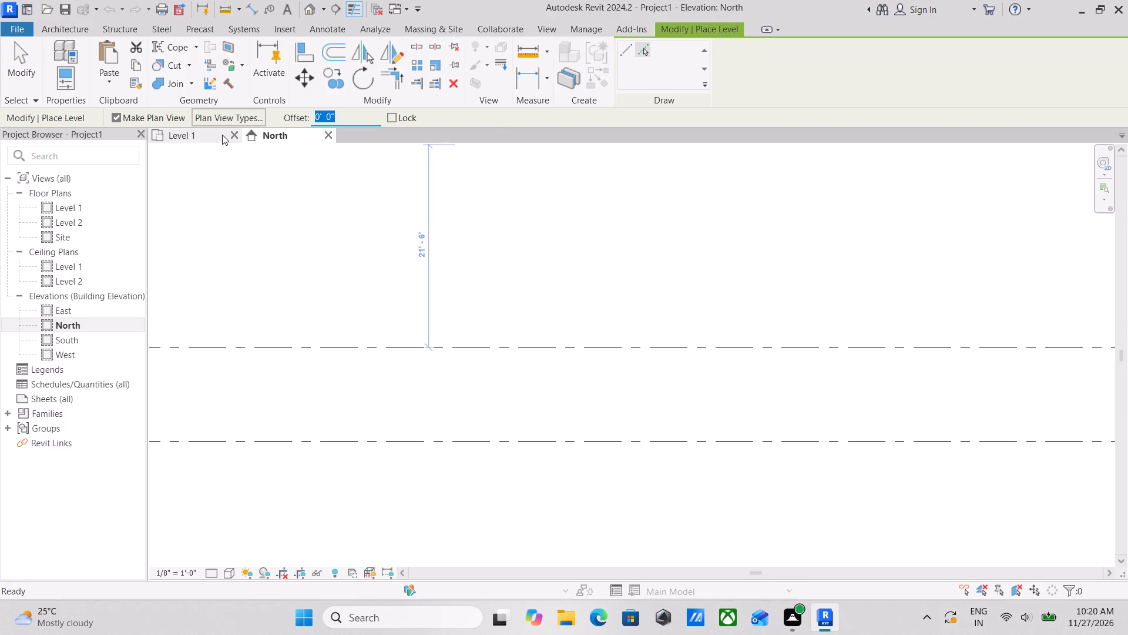
{"action": "type", "text": "6'"}
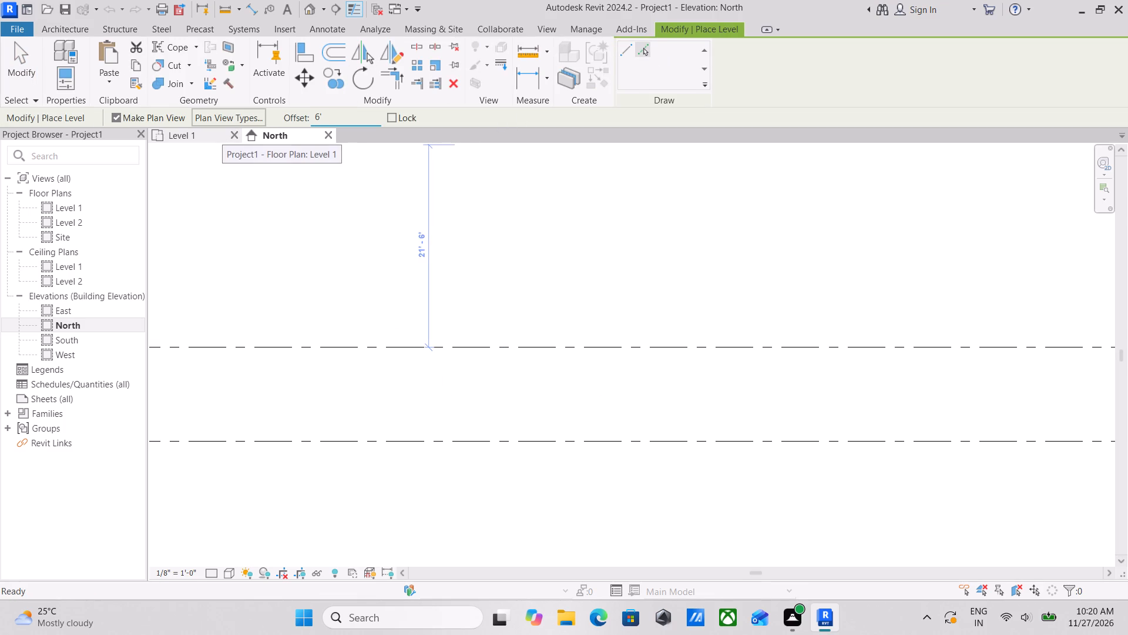
{"action": "key", "text": "Return"}
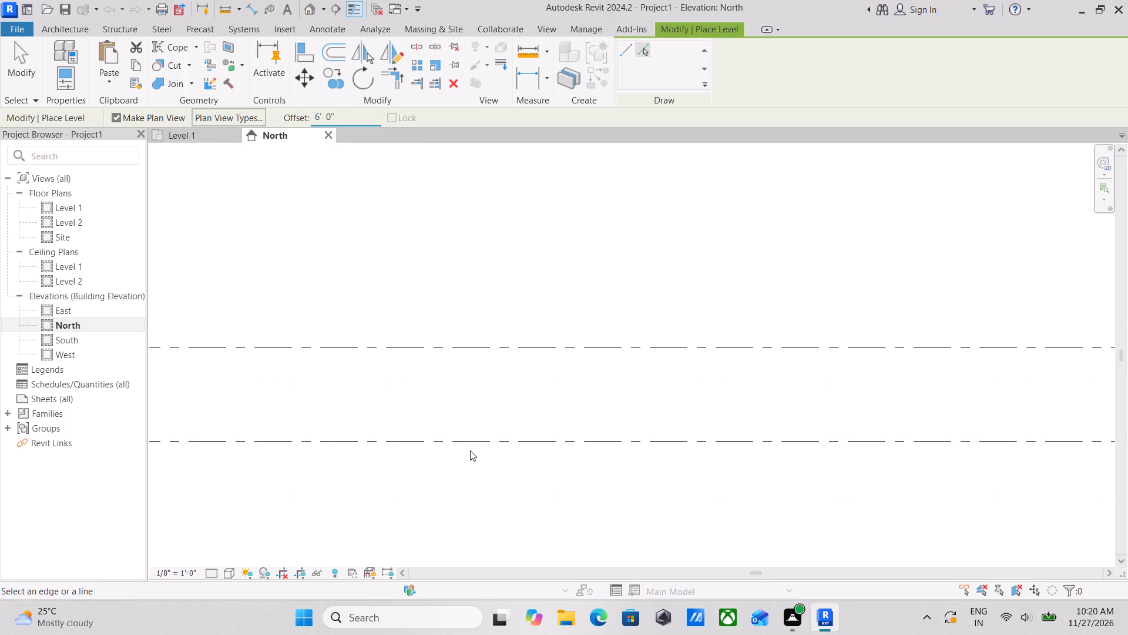
{"action": "left_click", "coordinate": [474, 442]}
{"action": "middle_click_drag", "start_coordinate": [474, 442], "coordinate": [378, 380]}
{"action": "middle_click_drag", "start_coordinate": [579, 439], "coordinate": [336, 386]}
{"action": "key", "text": "Escape"}
{"action": "key", "text": "Escape"}
{"action": "scroll", "coordinate": [613, 372], "scroll_direction": "down", "scroll_amount": 3}
{"action": "key", "text": "Escape"}
{"action": "middle_click_drag", "start_coordinate": [640, 361], "coordinate": [497, 331]}
{"action": "key", "text": "Escape"}
{"action": "scroll", "coordinate": [764, 345], "scroll_direction": "up", "scroll_amount": 5}
{"action": "key", "text": "Escape"}
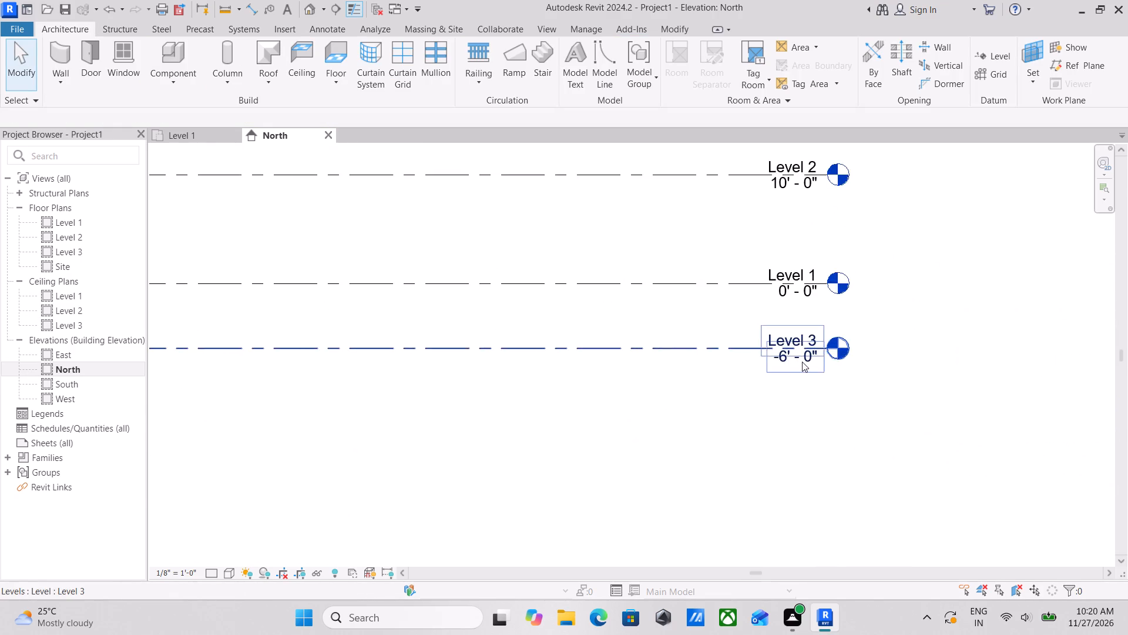
{"action": "scroll", "coordinate": [802, 362], "scroll_direction": "up", "scroll_amount": 7}
{"action": "key", "text": "Escape"}
{"action": "key", "text": "Escape"}
Rename Level 3 as TOP OF FOOTING and rename its corresponding views to match.
{"action": "scroll", "coordinate": [816, 313], "scroll_direction": "down", "scroll_amount": 3}
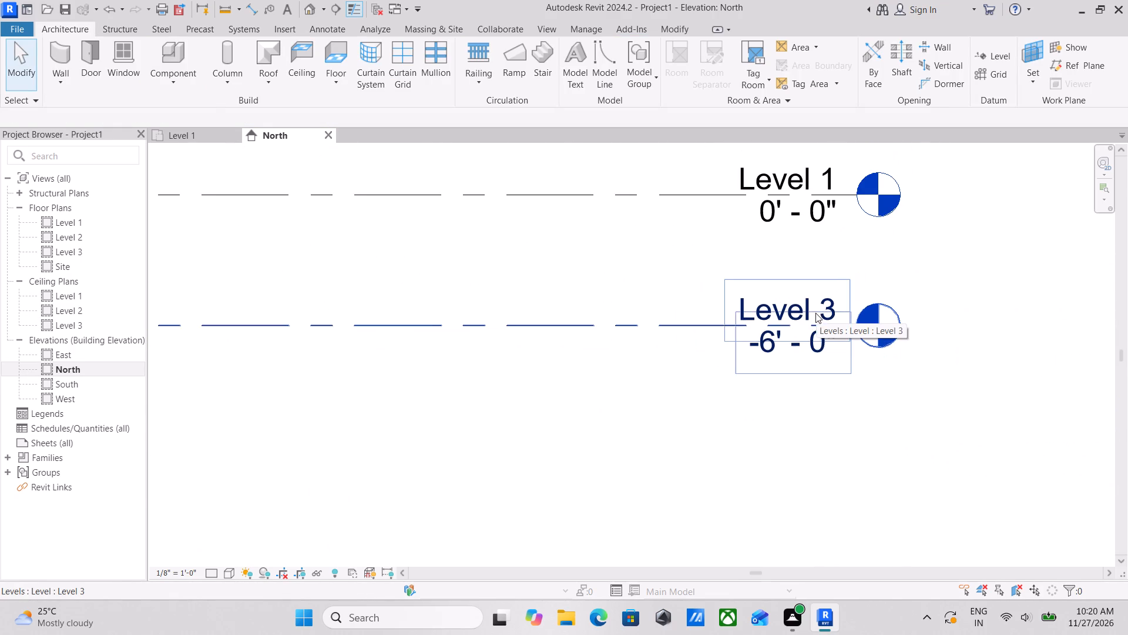
{"action": "double_click", "coordinate": [811, 305]}
{"action": "scroll", "coordinate": [811, 305], "scroll_direction": "down", "scroll_amount": 2}
{"action": "scroll", "coordinate": [811, 305], "scroll_direction": "up", "scroll_amount": 3}
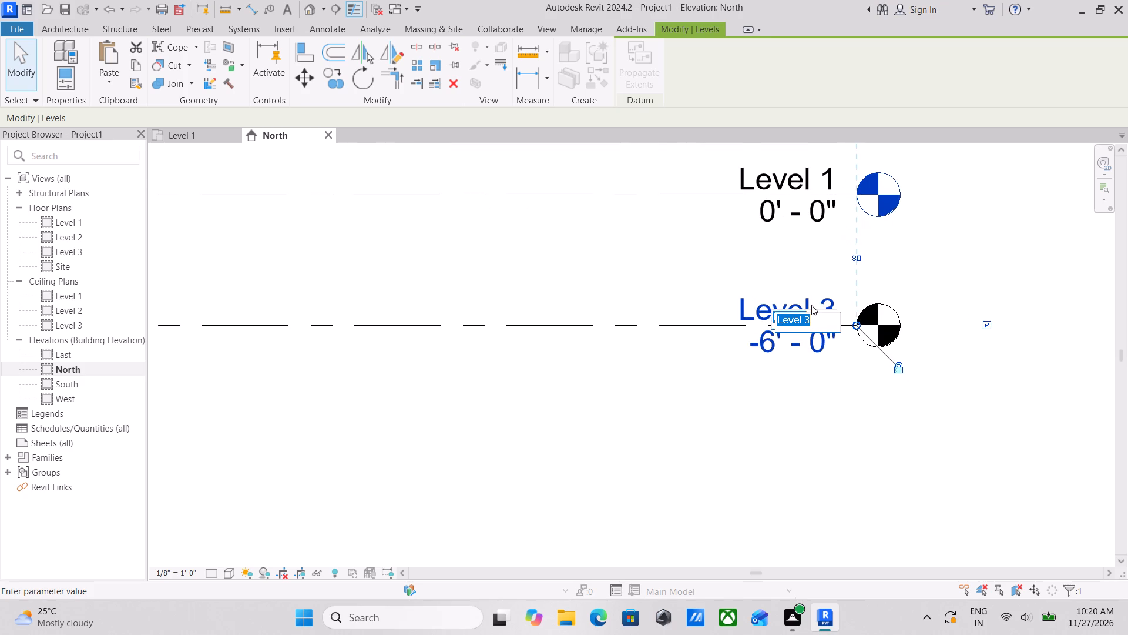
{"action": "type", "text": "top"}
{"action": "key", "text": "space"}
{"action": "key", "text": "BackSpace"}
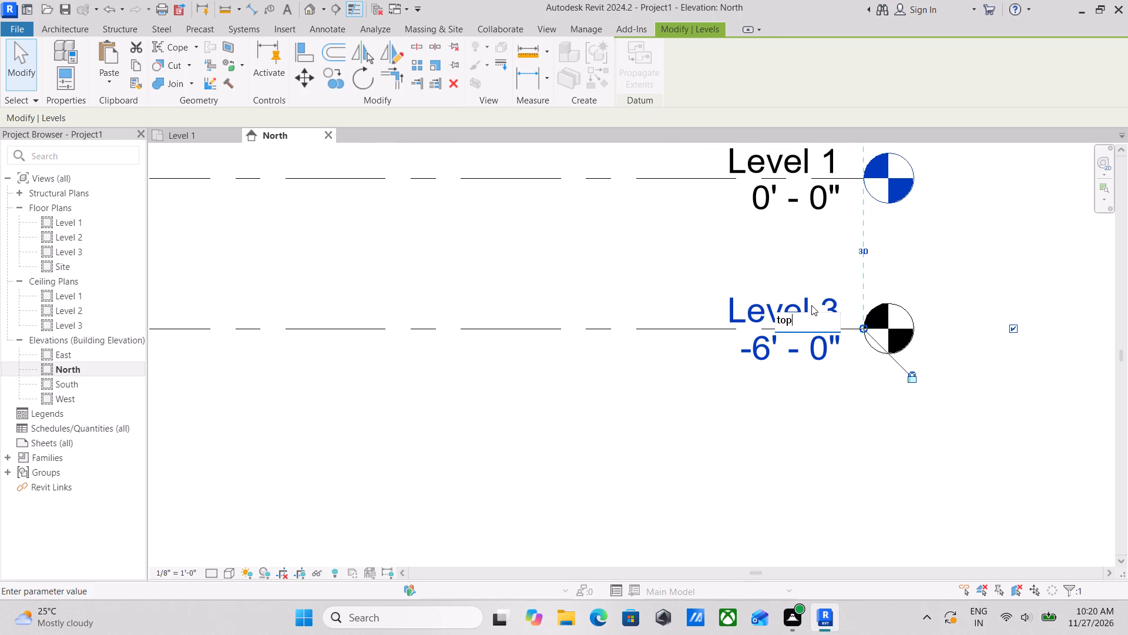
{"action": "key", "text": "BackSpace"}
{"action": "key", "text": "BackSpace"}
{"action": "key", "text": "BackSpace"}
{"action": "type", "text": "top"}
{"action": "key", "text": "BackSpace"}
{"action": "key", "text": "BackSpace"}
{"action": "key", "text": "BackSpace"}
{"action": "key", "text": "t"}
{"action": "key", "text": "BackSpace"}
{"action": "type", "text": "TOP"}
{"action": "key", "text": "space"}
{"action": "type", "text": "OF FII"}
{"action": "key", "text": "BackSpace"}
{"action": "key", "text": "BackSpace"}
{"action": "type", "text": "OOTU"}
{"action": "key", "text": "BackSpace"}
{"action": "type", "text": "ING"}
{"action": "key", "text": "space"}
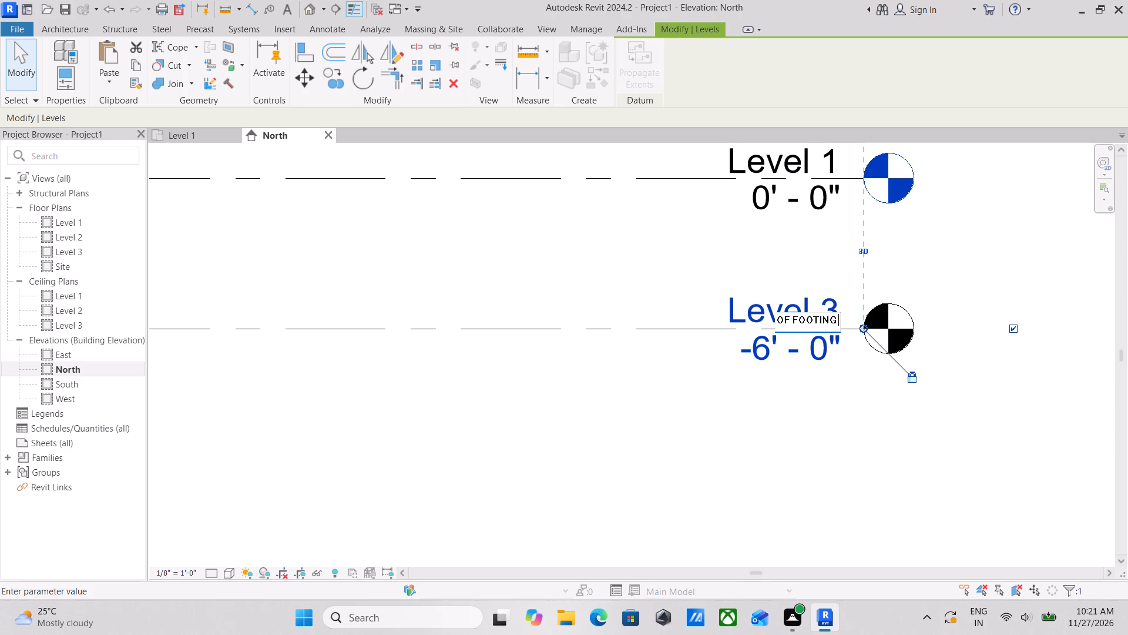
{"action": "key", "text": "Return"}
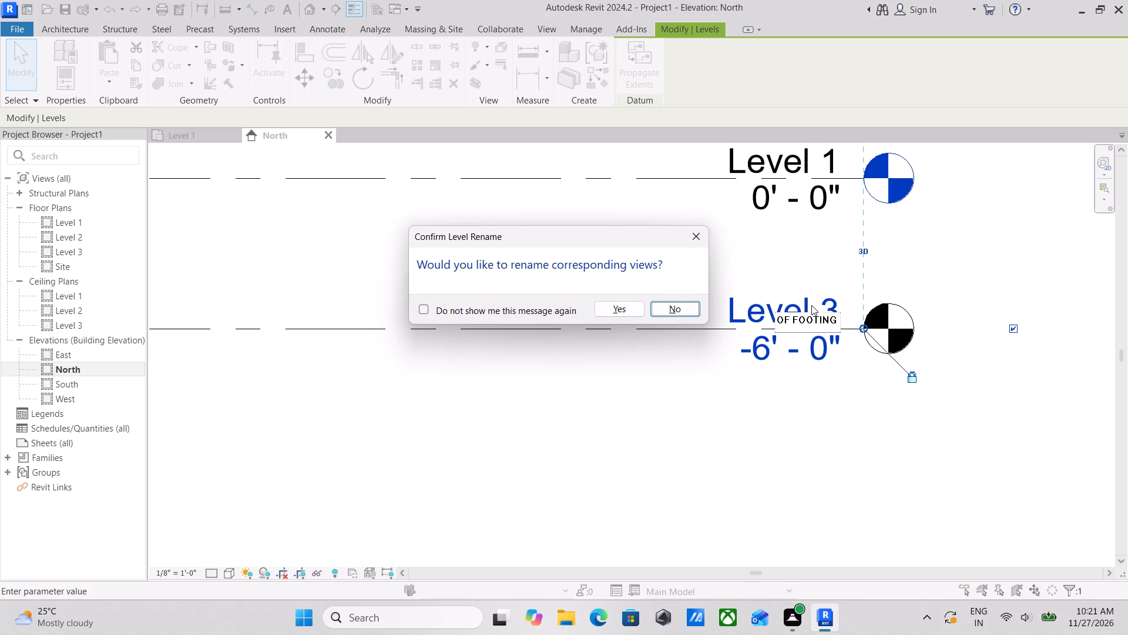
{"action": "left_click", "coordinate": [623, 310]}
Rename Level 1 as GROUND LEVEL without renaming its corresponding views.
{"action": "scroll", "coordinate": [785, 278], "scroll_direction": "down", "scroll_amount": 1}
{"action": "middle_click_drag", "start_coordinate": [786, 280], "coordinate": [808, 370]}
{"action": "double_click", "coordinate": [833, 255]}
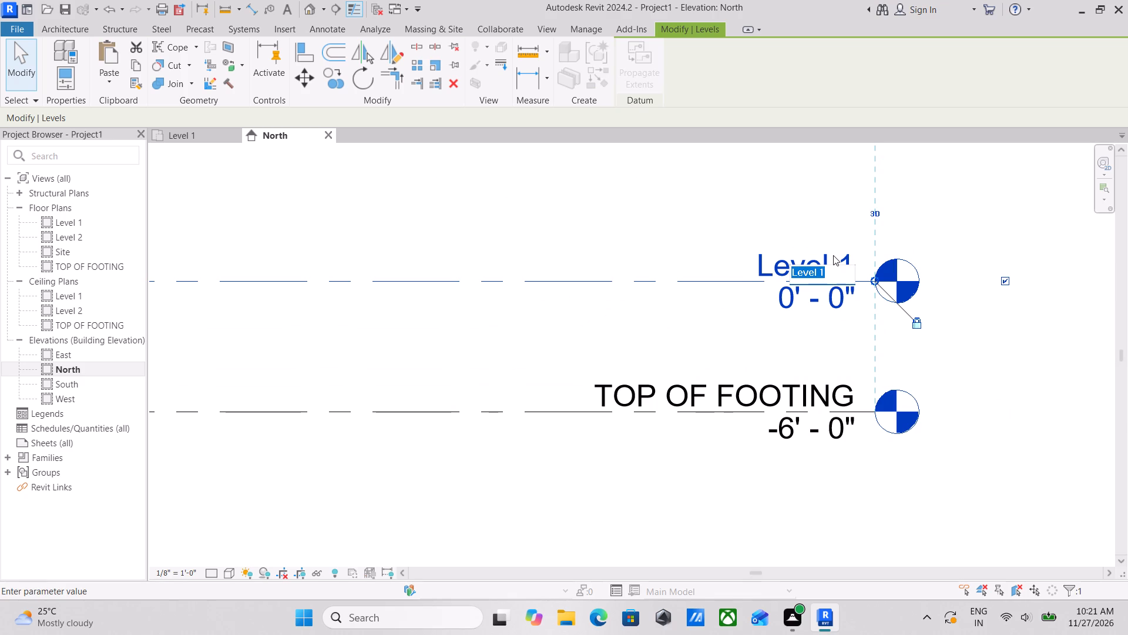
{"action": "type", "text": "GROUNF"}
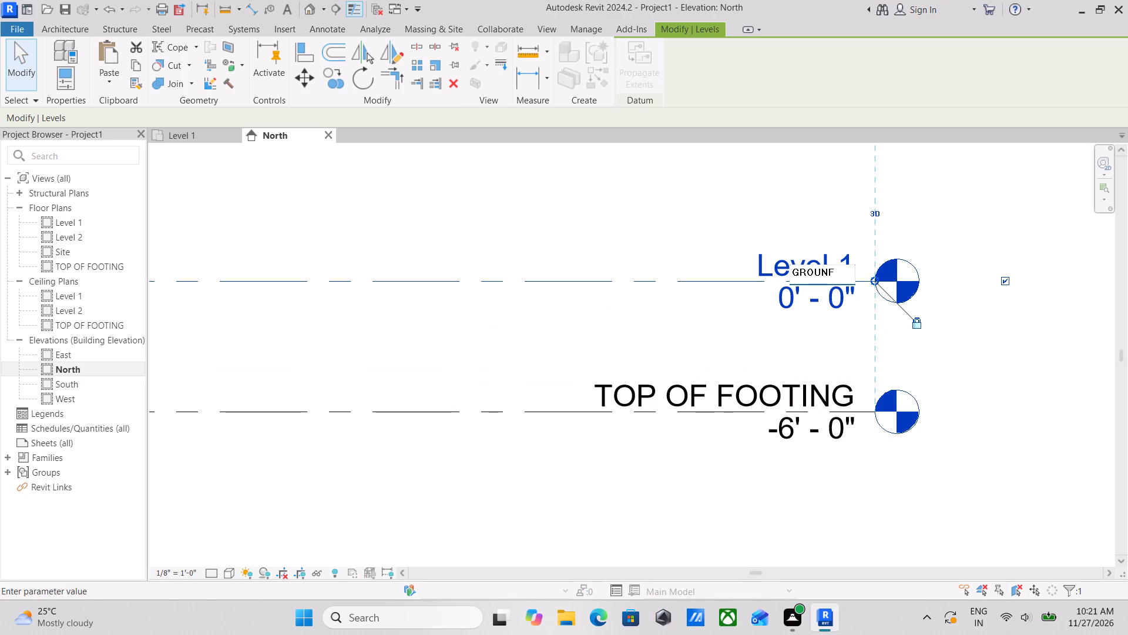
{"action": "key", "text": "BackSpace"}
{"action": "type", "text": "D"}
{"action": "key", "text": "space"}
{"action": "key", "text": "l"}
{"action": "key", "text": "e"}
{"action": "type", "text": "VEL"}
{"action": "key", "text": "Return"}
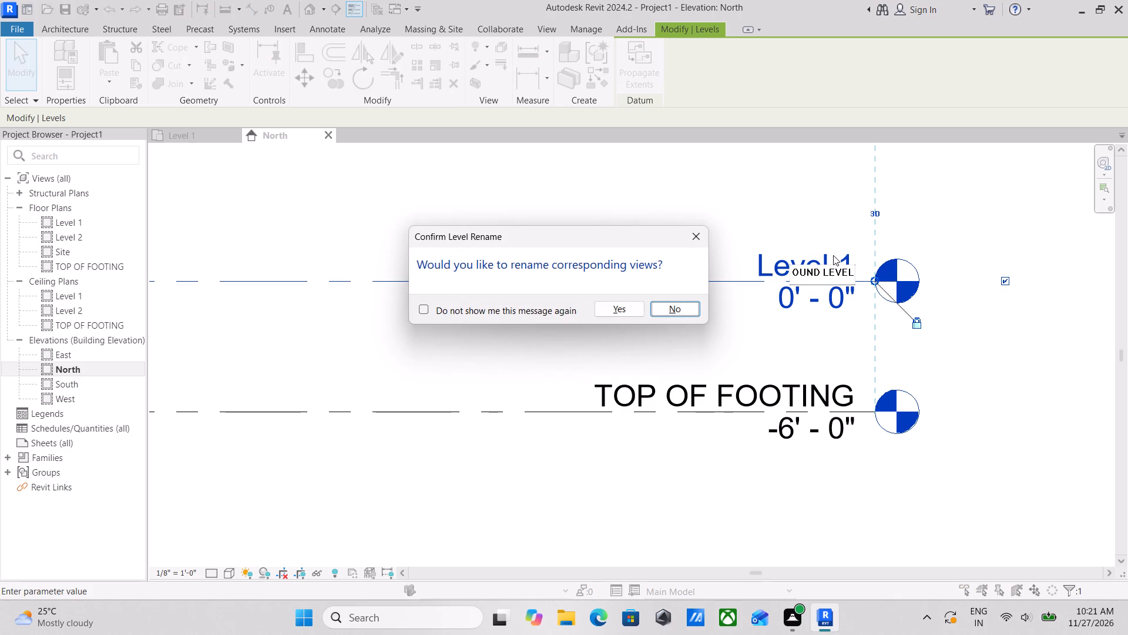
{"action": "key", "text": "Return"}
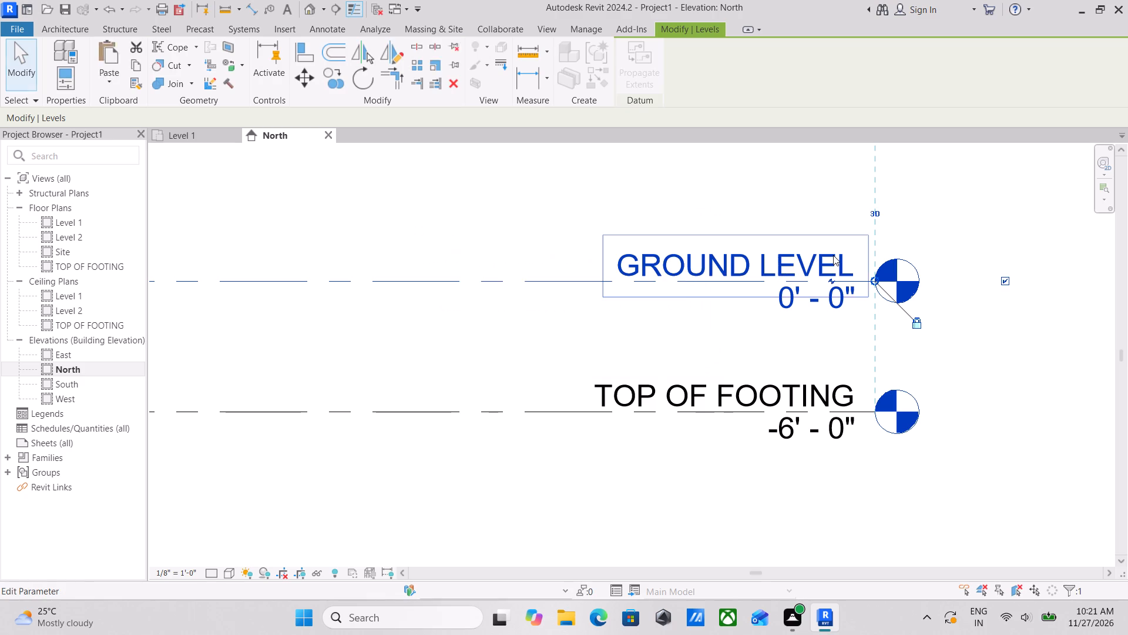
Create a level with its plan view 1' above GROUND LEVEL by picking the GROUND LEVEL line with a 1' offset.
{"action": "scroll", "coordinate": [651, 243], "scroll_direction": "down", "scroll_amount": 3}
{"action": "middle_click_drag", "start_coordinate": [409, 316], "coordinate": [492, 475]}
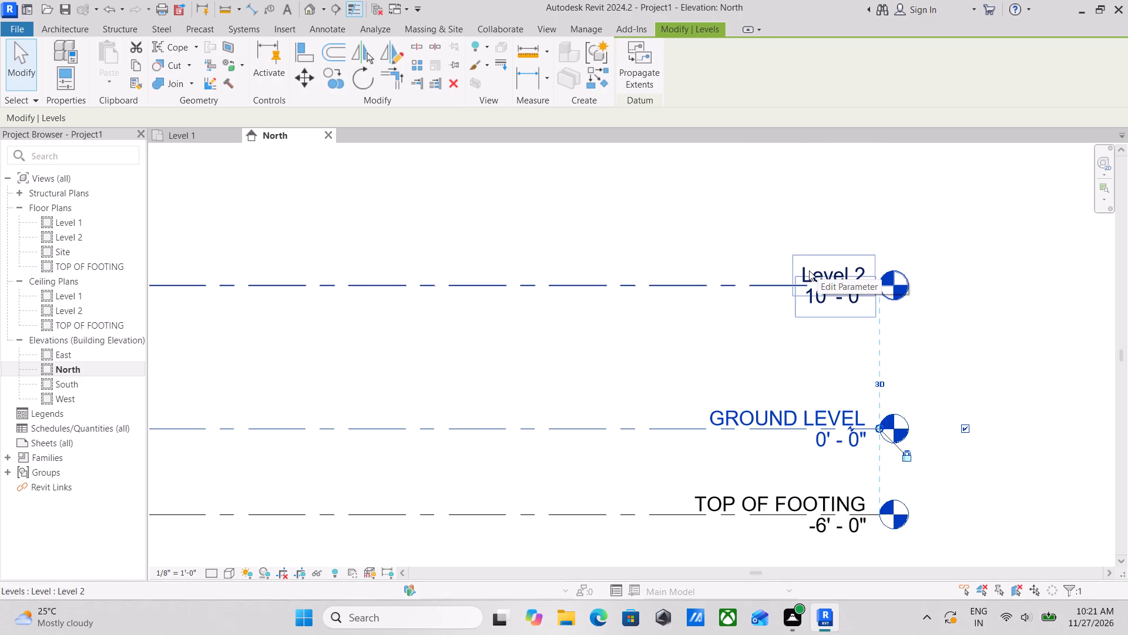
{"action": "scroll", "coordinate": [811, 295], "scroll_direction": "down", "scroll_amount": 3}
{"action": "middle_click_drag", "start_coordinate": [646, 336], "coordinate": [700, 419]}
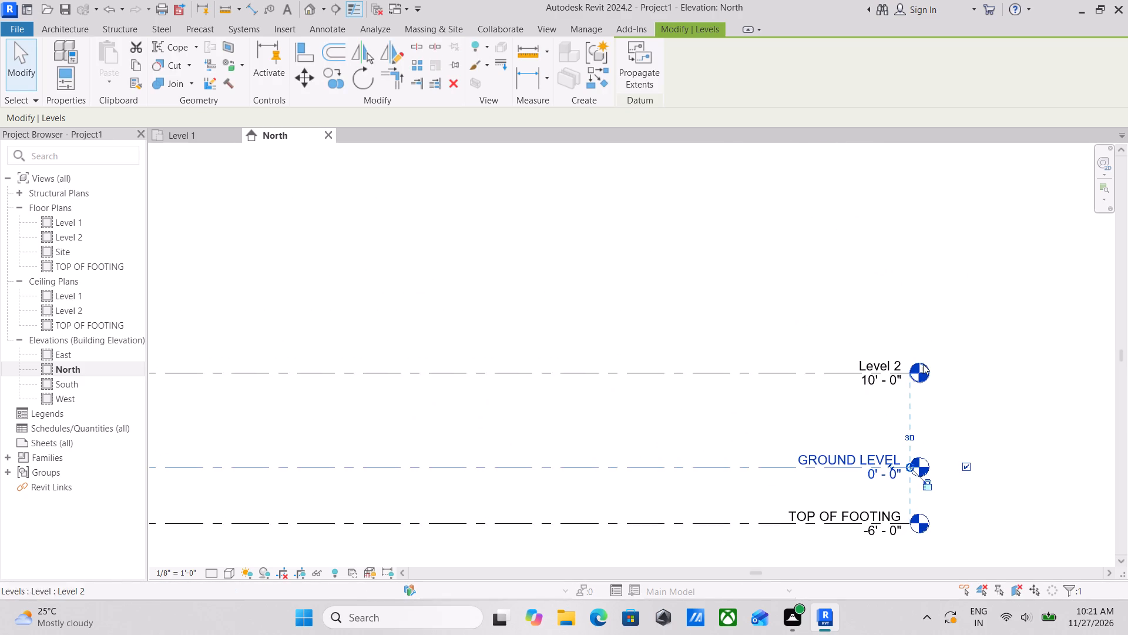
{"action": "scroll", "coordinate": [923, 364], "scroll_direction": "up", "scroll_amount": 7}
{"action": "scroll", "coordinate": [838, 355], "scroll_direction": "up", "scroll_amount": 2}
{"action": "scroll", "coordinate": [838, 354], "scroll_direction": "down", "scroll_amount": 4}
{"action": "scroll", "coordinate": [669, 293], "scroll_direction": "down", "scroll_amount": 4}
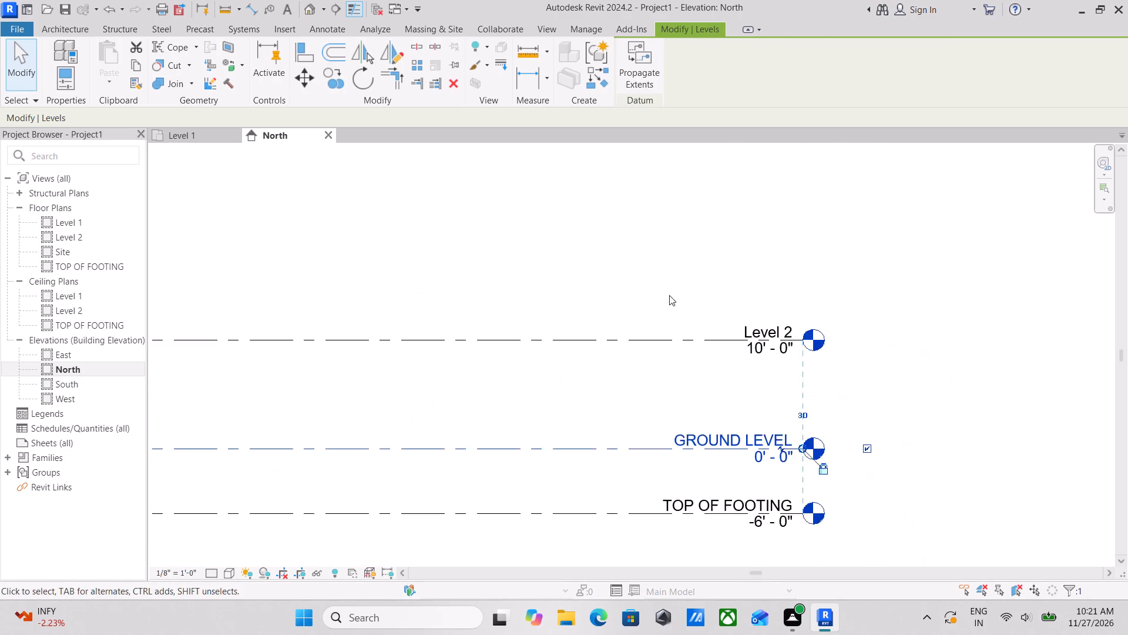
{"action": "middle_click_drag", "start_coordinate": [565, 332], "coordinate": [695, 306]}
{"action": "middle_click_drag", "start_coordinate": [517, 322], "coordinate": [683, 319]}
{"action": "key", "text": "Escape"}
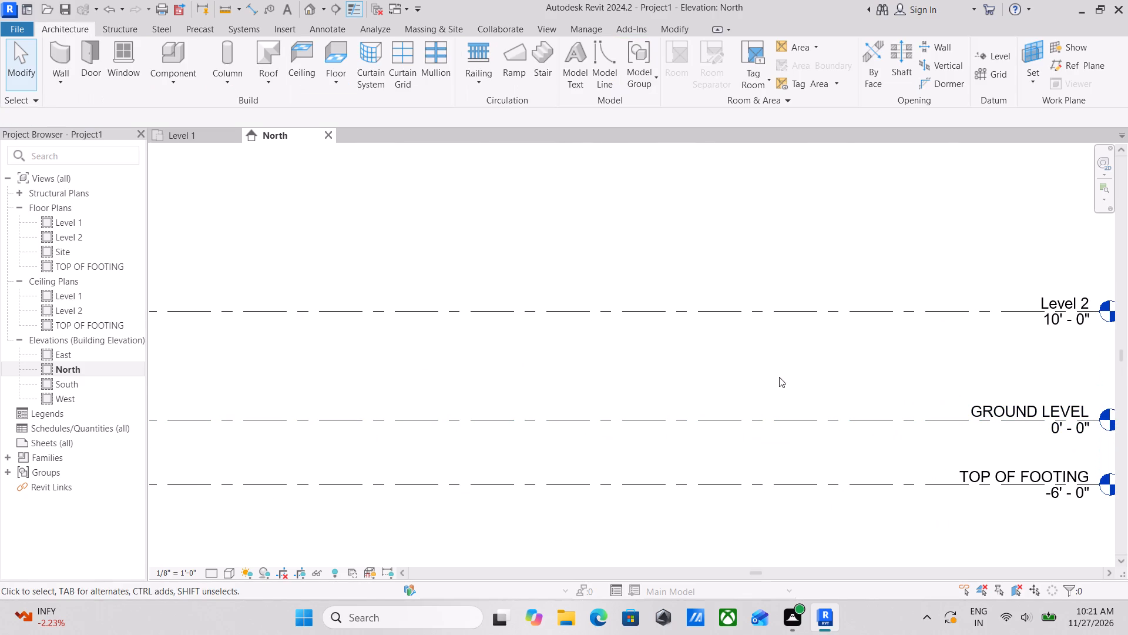
{"action": "type", "text": "LL"}
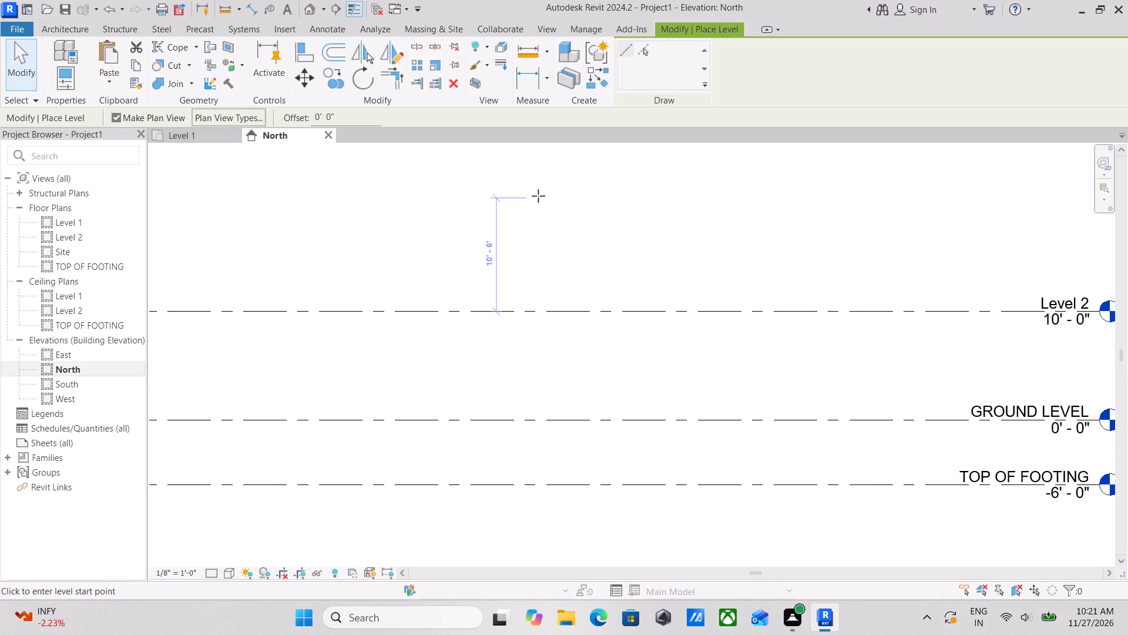
{"action": "left_click", "coordinate": [643, 47]}
{"action": "left_click", "coordinate": [647, 51]}
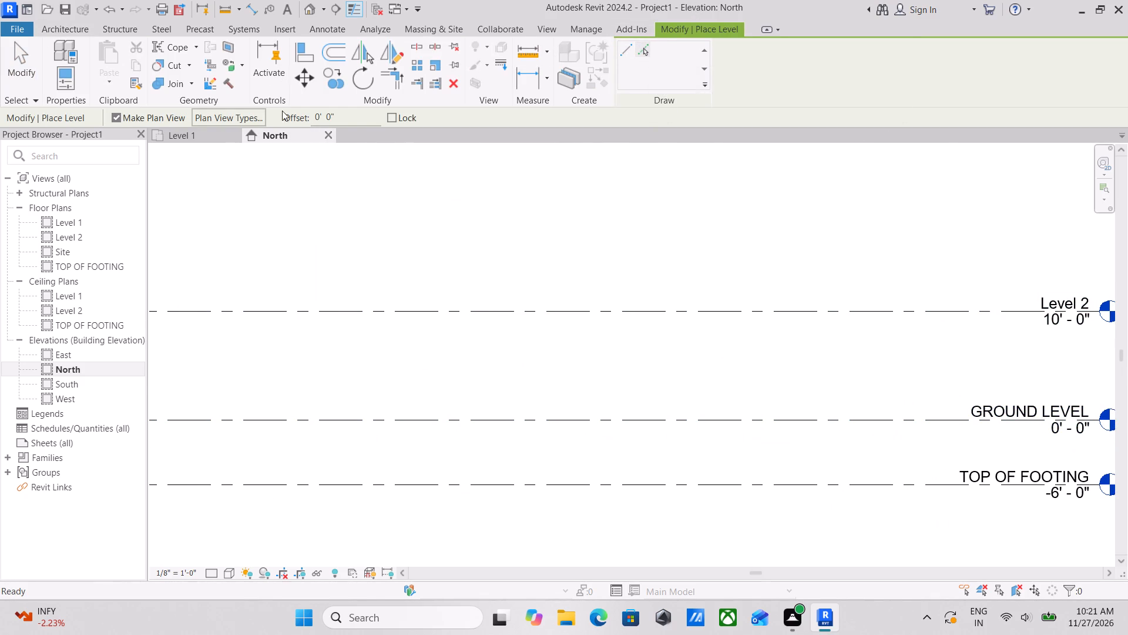
{"action": "left_click", "coordinate": [343, 109]}
{"action": "left_click_drag", "start_coordinate": [343, 117], "coordinate": [264, 122]}
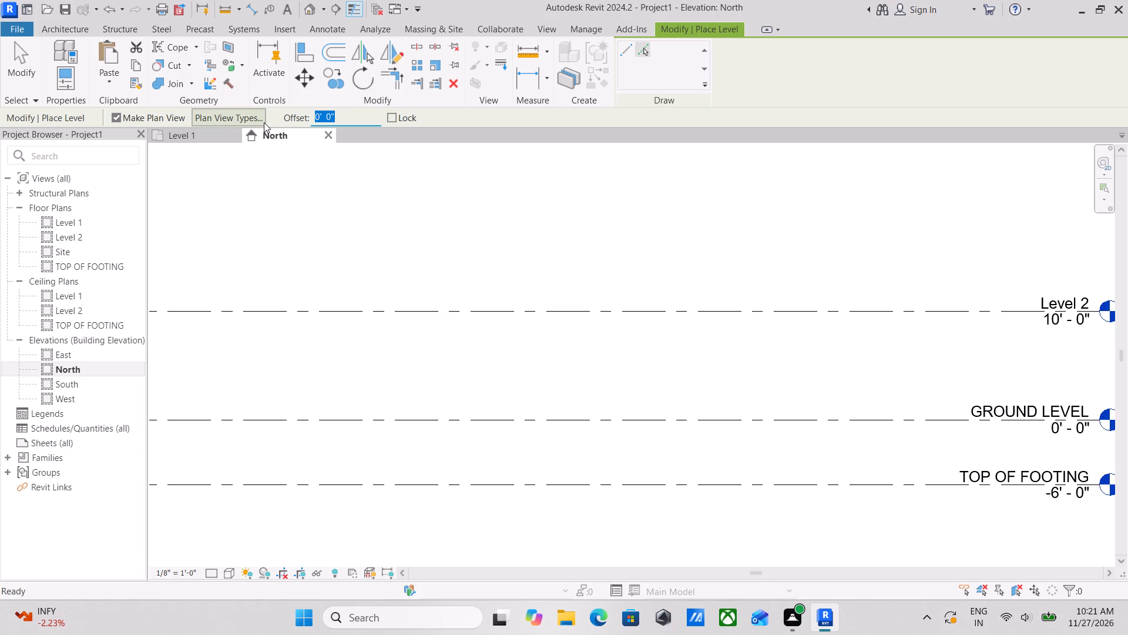
{"action": "key", "text": "1"}
{"action": "key", "text": "apostrophe"}
{"action": "key", "text": "Return"}
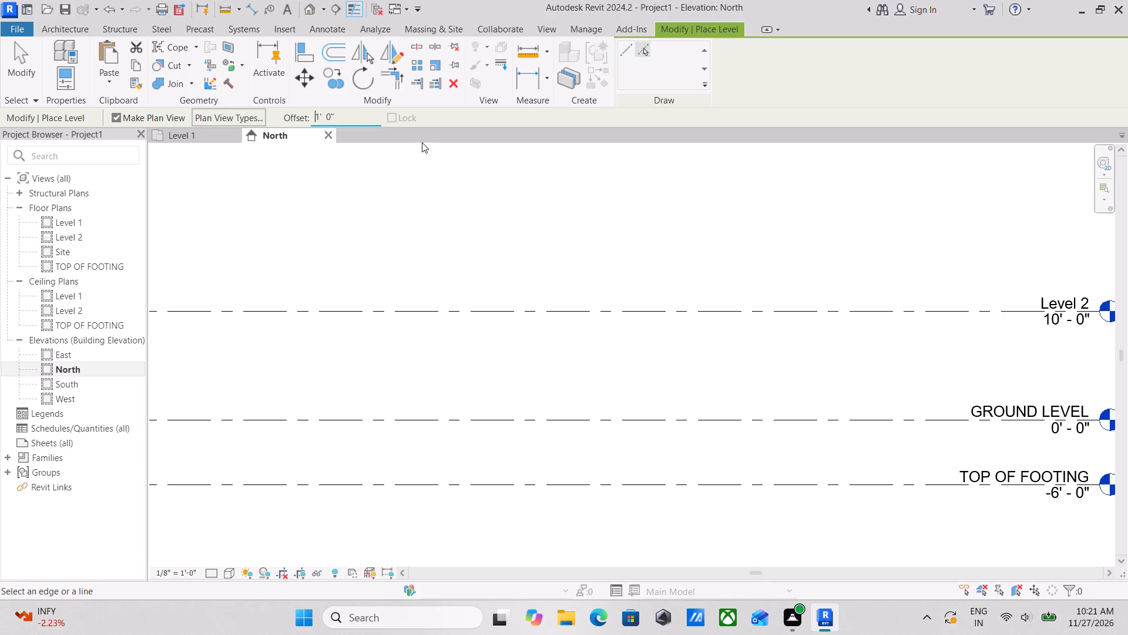
{"action": "left_click", "coordinate": [505, 415]}
{"action": "middle_click_drag", "start_coordinate": [587, 379], "coordinate": [331, 356]}
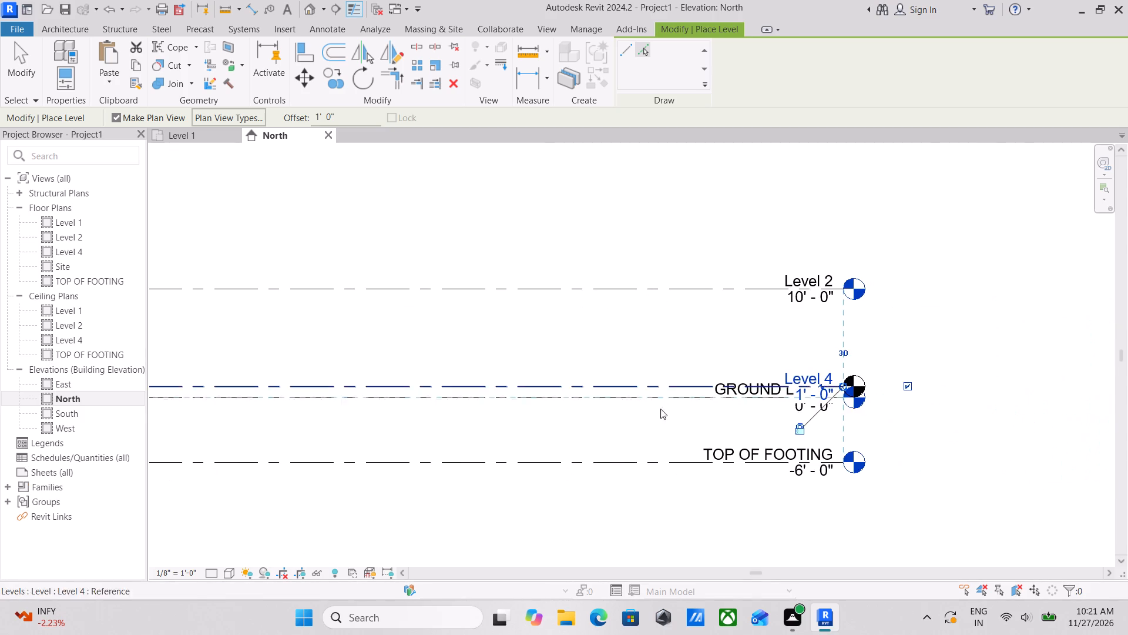
{"action": "scroll", "coordinate": [717, 426], "scroll_direction": "up", "scroll_amount": 3}
{"action": "key", "text": "Escape"}
{"action": "key", "text": "Escape"}
Rename the level at 1' above GROUND LEVEL as GROUND FLR without renaming its corresponding views.
{"action": "middle_click_drag", "start_coordinate": [782, 322], "coordinate": [608, 330]}
{"action": "scroll", "coordinate": [627, 330], "scroll_direction": "up", "scroll_amount": 3}
{"action": "key", "text": "Escape"}
{"action": "key", "text": "Escape"}
{"action": "scroll", "coordinate": [709, 373], "scroll_direction": "up", "scroll_amount": 2}
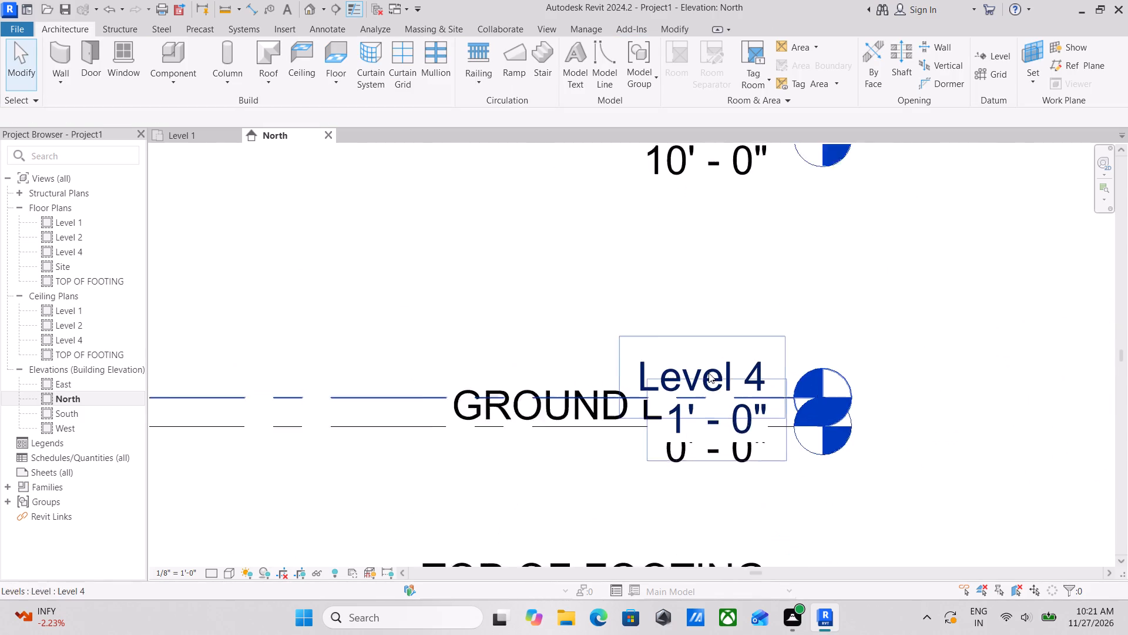
{"action": "scroll", "coordinate": [709, 373], "scroll_direction": "up", "scroll_amount": 1}
{"action": "key", "text": "Escape"}
{"action": "key", "text": "Escape"}
{"action": "double_click", "coordinate": [745, 372]}
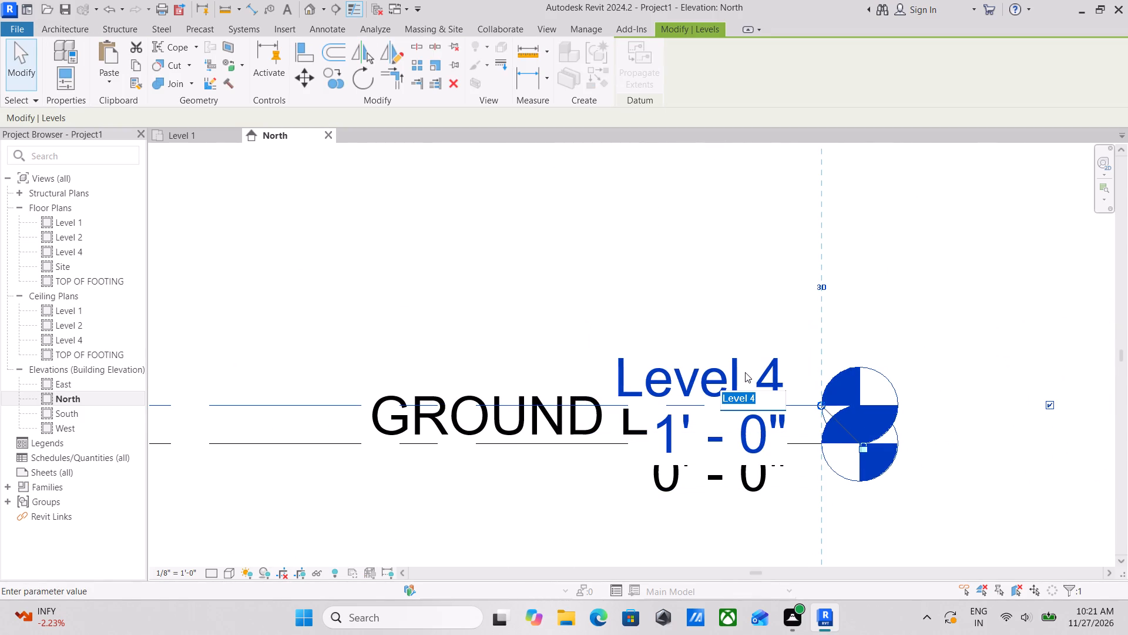
{"action": "type", "text": "GR"}
{"action": "type", "text": "OUND"}
{"action": "key", "text": "space"}
{"action": "key", "text": "f"}
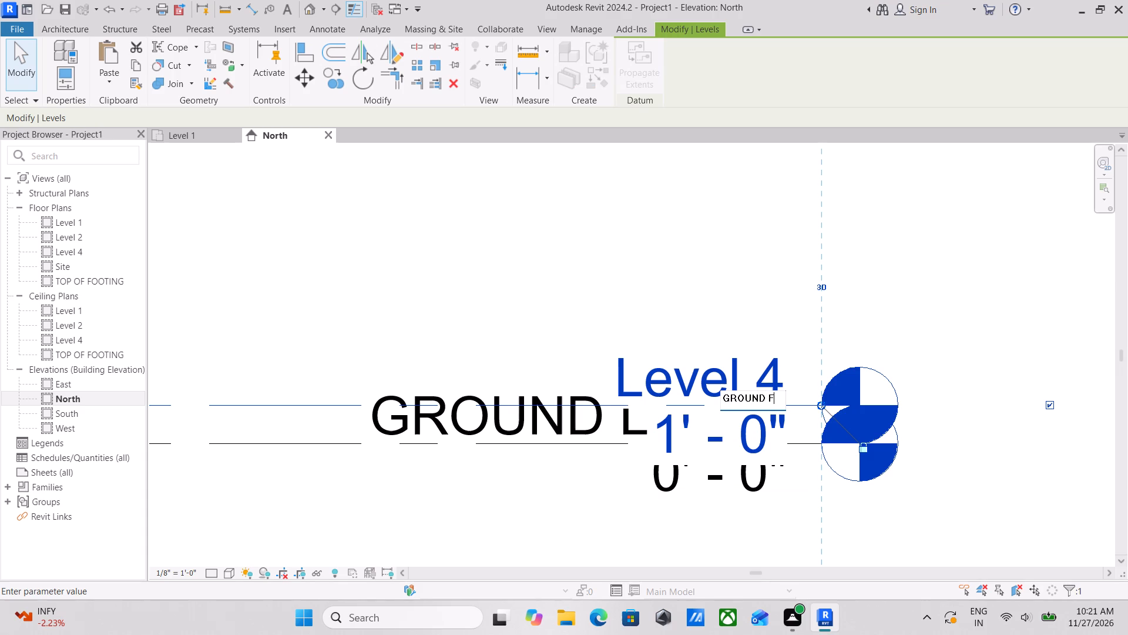
{"action": "type", "text": "LR"}
{"action": "key", "text": "Return"}
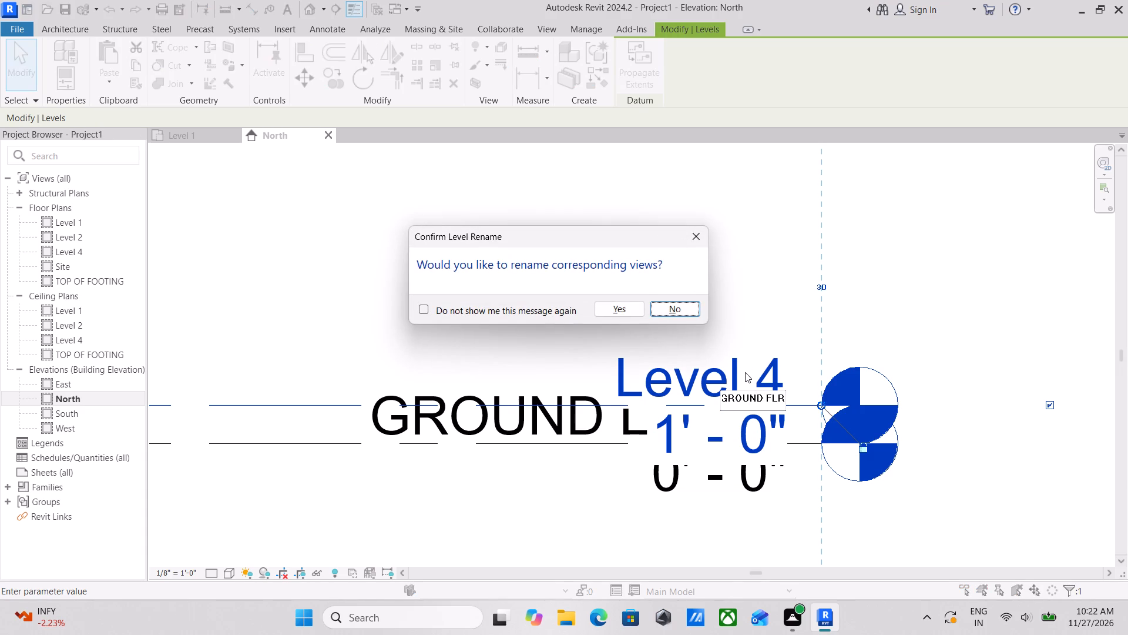
{"action": "key", "text": "backslash"}
{"action": "key", "text": "Return"}
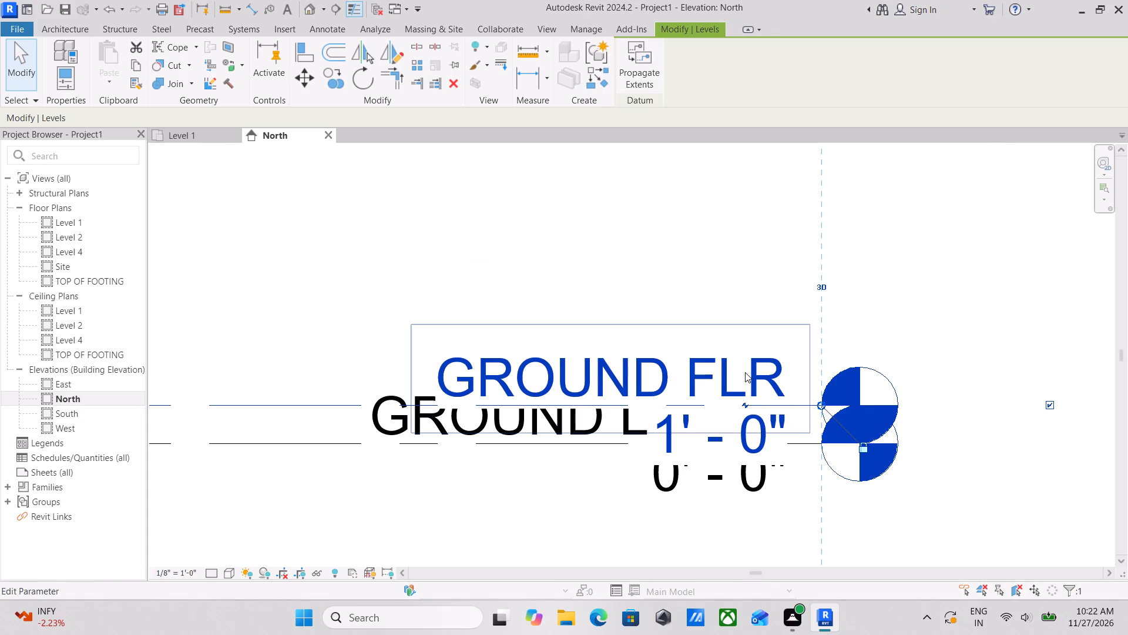
Unlock the GROUND FLR level's head end from the other levels and extend its line well past the GROUND LEVEL head.
{"action": "scroll", "coordinate": [713, 371], "scroll_direction": "down", "scroll_amount": 4}
{"action": "key", "text": "Escape"}
{"action": "scroll", "coordinate": [744, 413], "scroll_direction": "down", "scroll_amount": 2}
{"action": "key", "text": "Escape"}
{"action": "middle_click_drag", "start_coordinate": [748, 416], "coordinate": [670, 416]}
{"action": "key", "text": "Escape"}
{"action": "key", "text": "Escape"}
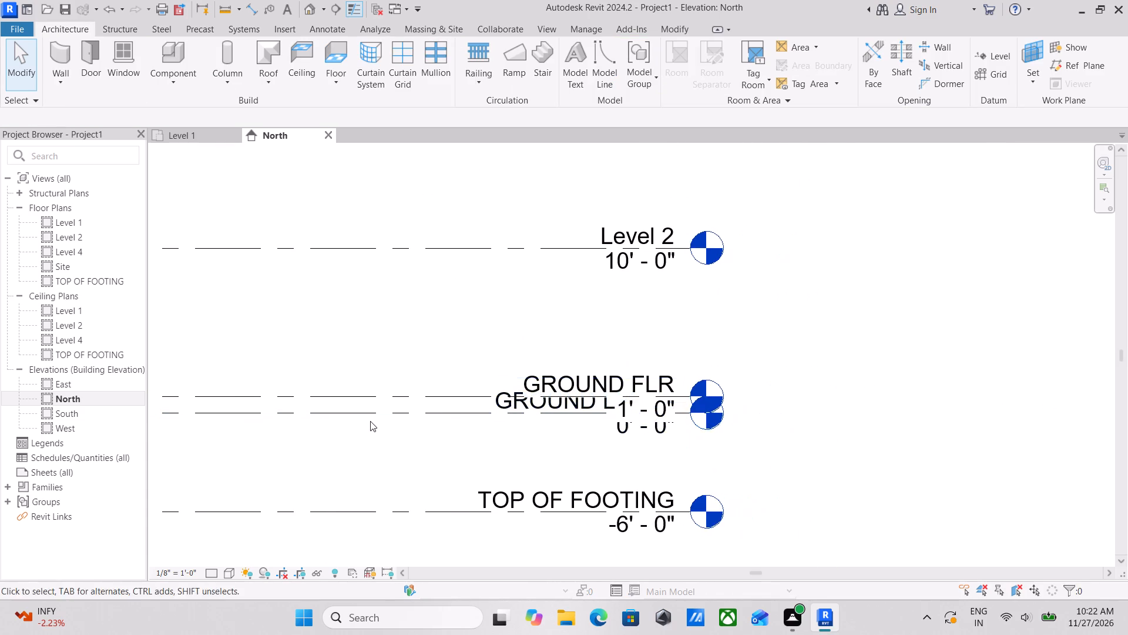
{"action": "key", "text": "Escape"}
{"action": "scroll", "coordinate": [364, 420], "scroll_direction": "up", "scroll_amount": 2}
{"action": "key", "text": "Escape"}
{"action": "middle_click_drag", "start_coordinate": [433, 402], "coordinate": [298, 402]}
{"action": "key", "text": "Escape"}
{"action": "key", "text": "Escape"}
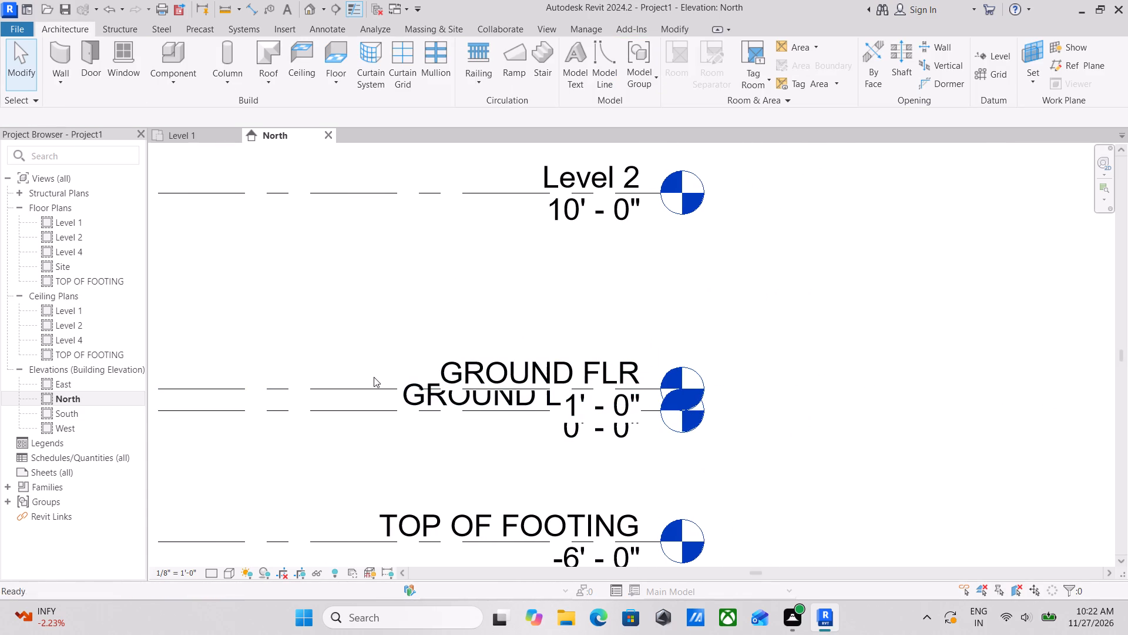
{"action": "key", "text": "Escape"}
{"action": "key", "text": "Escape"}
{"action": "left_click", "coordinate": [352, 387]}
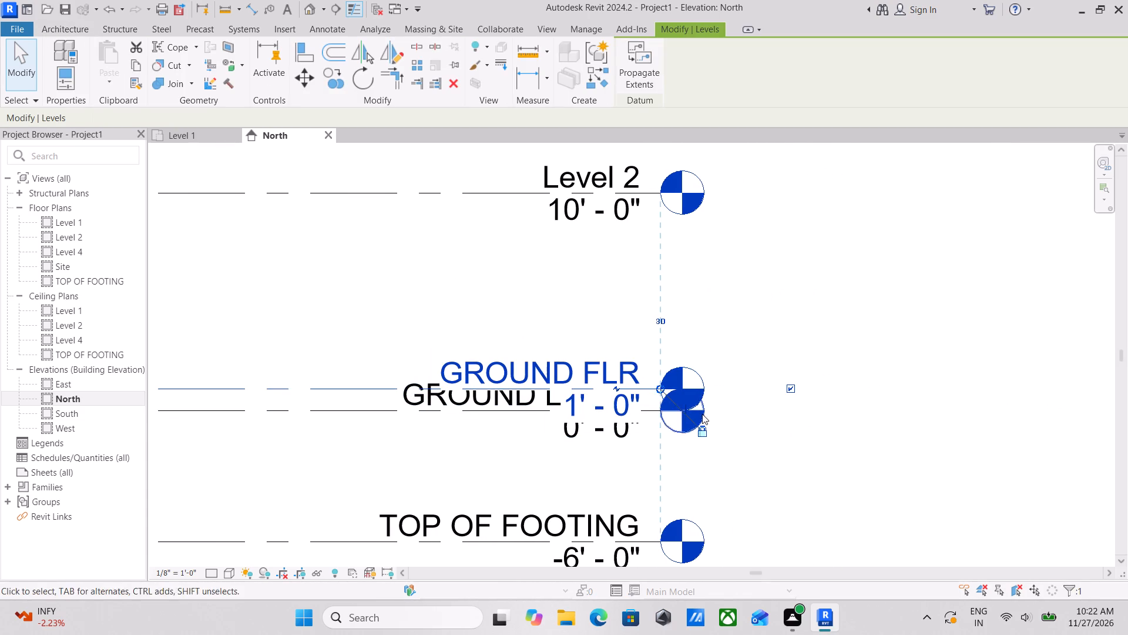
{"action": "left_click", "coordinate": [704, 432]}
{"action": "left_click_drag", "start_coordinate": [659, 388], "coordinate": [658, 388]}
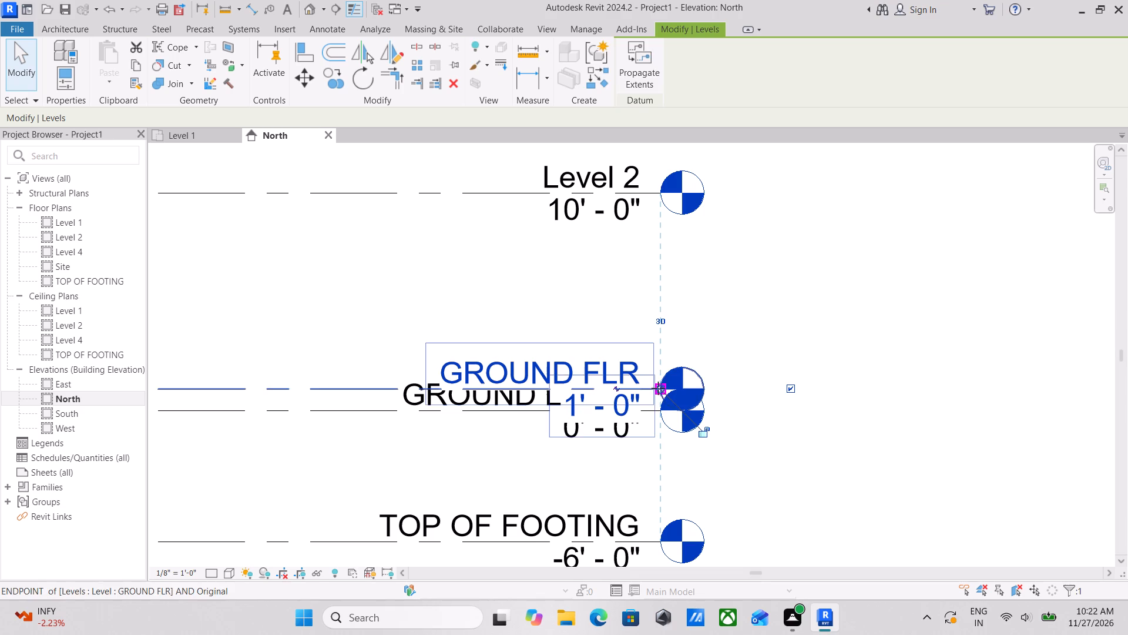
{"action": "left_click_drag", "start_coordinate": [658, 388], "coordinate": [902, 398]}
{"action": "middle_click_drag", "start_coordinate": [865, 399], "coordinate": [557, 402]}
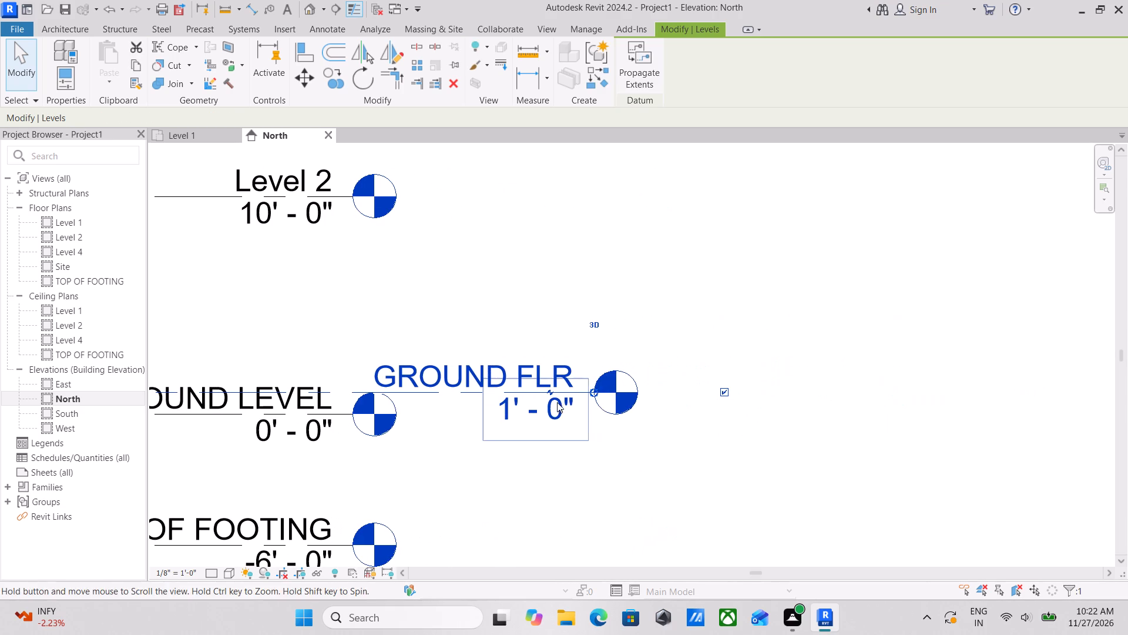
{"action": "left_click_drag", "start_coordinate": [593, 391], "coordinate": [881, 392]}
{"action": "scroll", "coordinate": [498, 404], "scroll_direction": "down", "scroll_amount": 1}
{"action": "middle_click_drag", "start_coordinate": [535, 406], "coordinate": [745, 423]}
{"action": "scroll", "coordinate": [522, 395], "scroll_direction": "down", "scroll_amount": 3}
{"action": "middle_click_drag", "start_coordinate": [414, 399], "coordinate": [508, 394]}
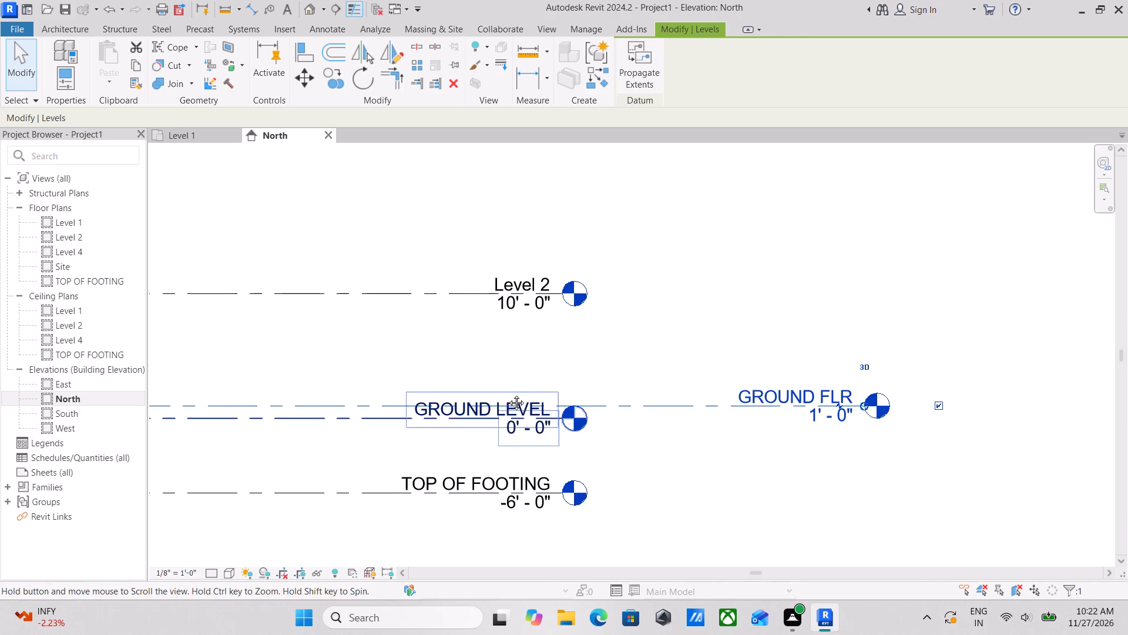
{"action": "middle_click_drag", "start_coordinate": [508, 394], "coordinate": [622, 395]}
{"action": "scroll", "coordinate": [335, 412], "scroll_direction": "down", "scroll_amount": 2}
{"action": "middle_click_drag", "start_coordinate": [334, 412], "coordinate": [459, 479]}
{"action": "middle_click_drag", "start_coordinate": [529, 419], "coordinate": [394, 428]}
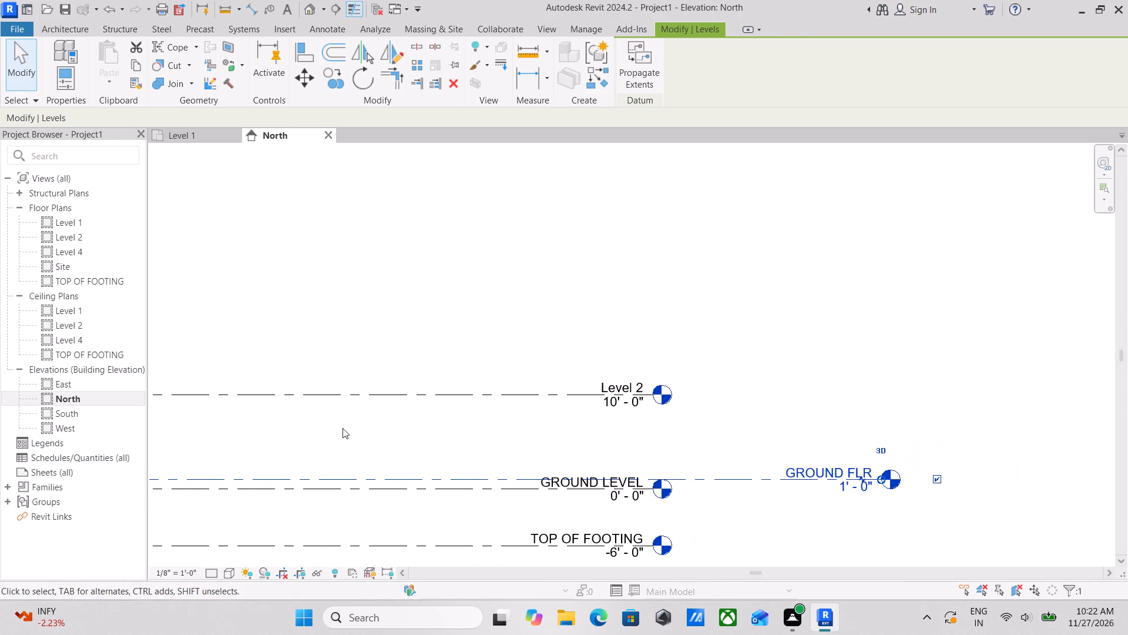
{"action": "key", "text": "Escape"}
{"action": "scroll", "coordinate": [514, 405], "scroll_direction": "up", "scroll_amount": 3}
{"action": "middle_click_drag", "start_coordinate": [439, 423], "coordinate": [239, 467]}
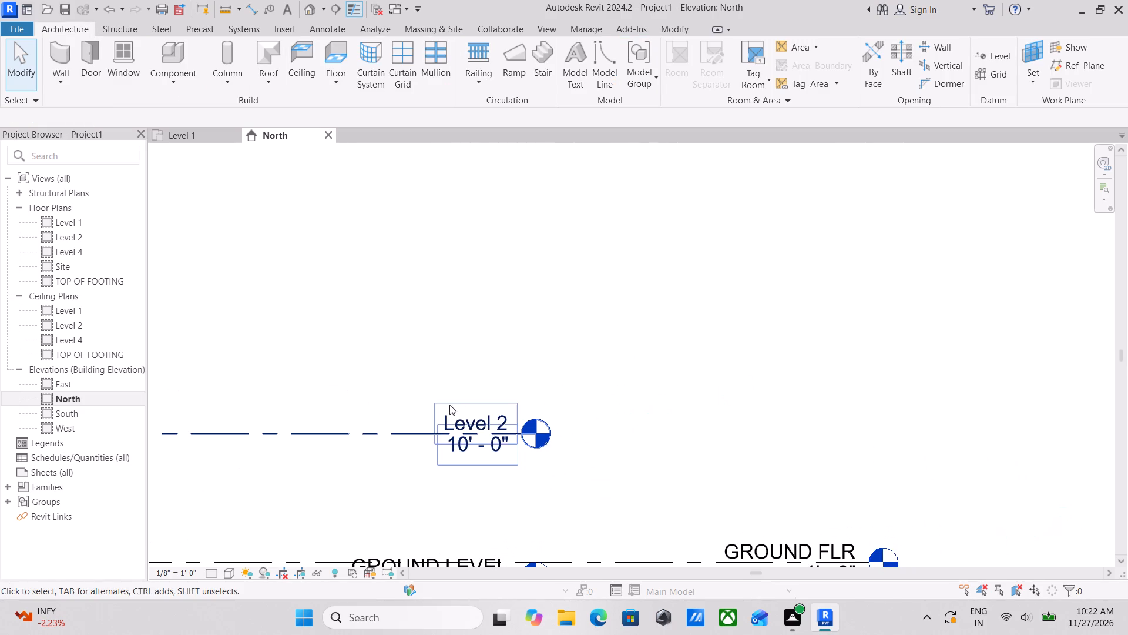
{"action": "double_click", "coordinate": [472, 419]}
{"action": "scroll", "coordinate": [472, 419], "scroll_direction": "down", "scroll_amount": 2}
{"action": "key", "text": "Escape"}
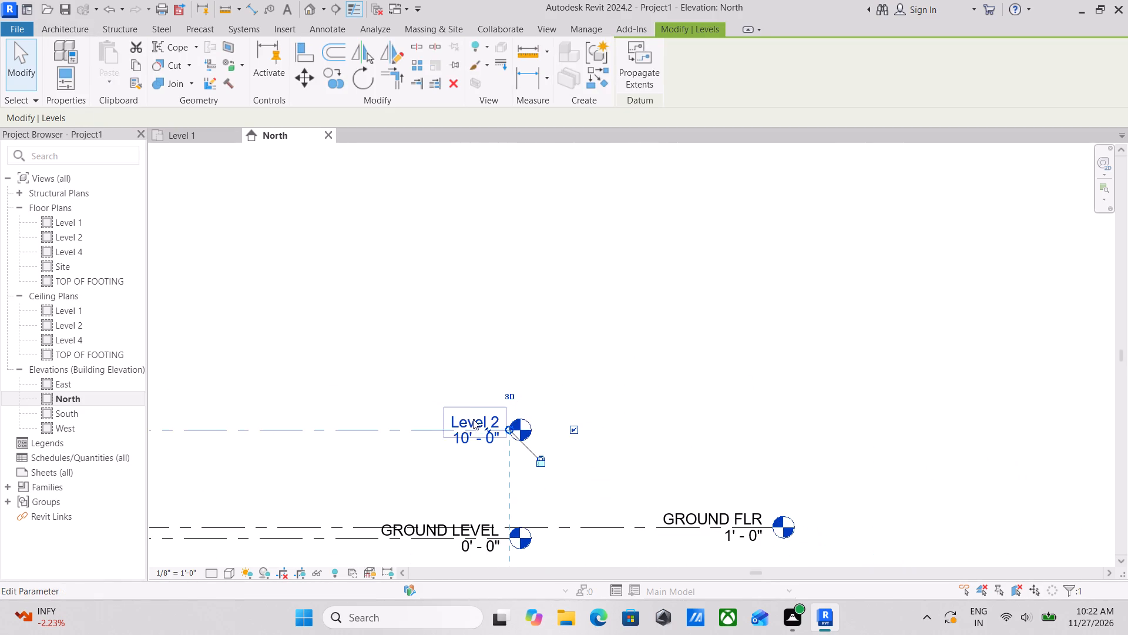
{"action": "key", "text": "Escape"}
Place an aligned dimension between the Level 2 and GROUND FLR level lines.
{"action": "middle_click_drag", "start_coordinate": [209, 482], "coordinate": [562, 435]}
{"action": "middle_click_drag", "start_coordinate": [308, 448], "coordinate": [506, 459]}
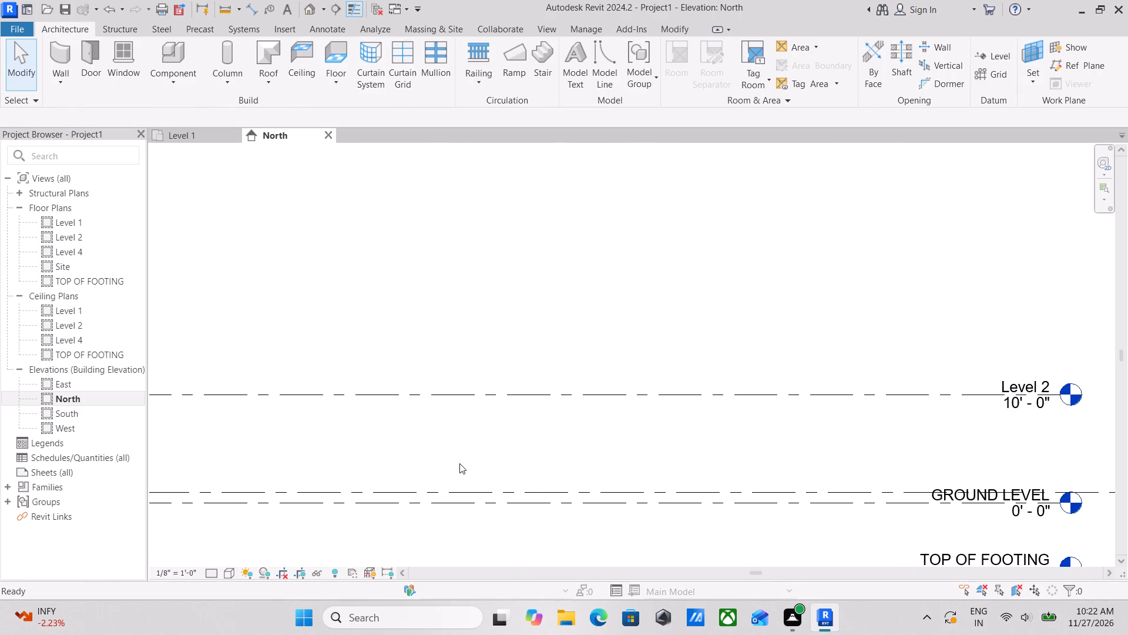
{"action": "type", "text": "DI"}
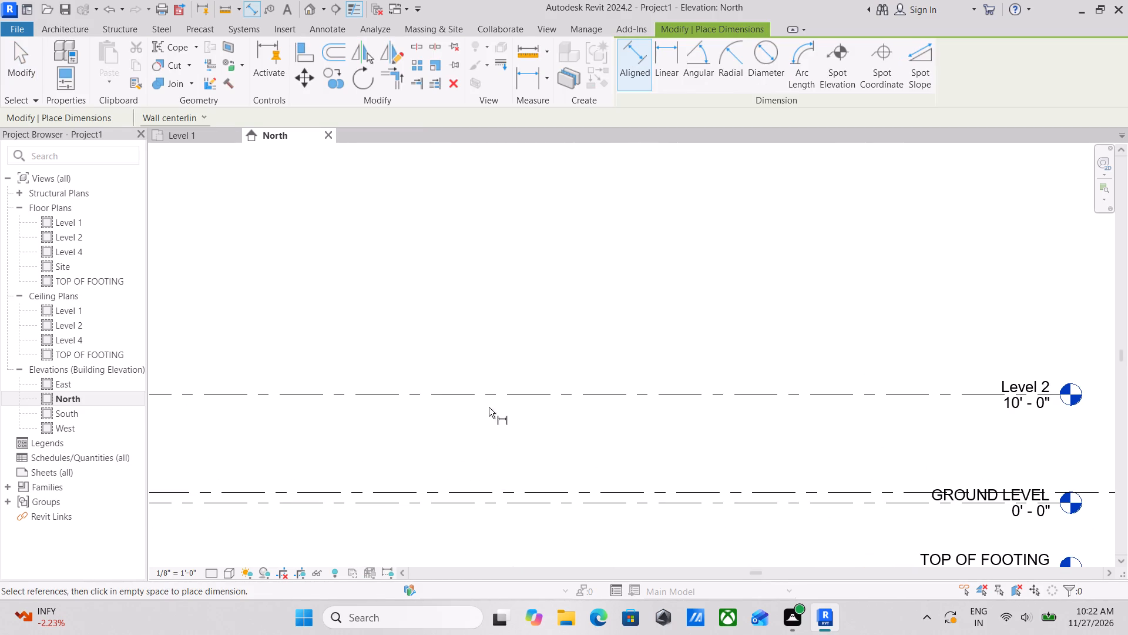
{"action": "left_click", "coordinate": [567, 393]}
{"action": "left_click", "coordinate": [566, 492]}
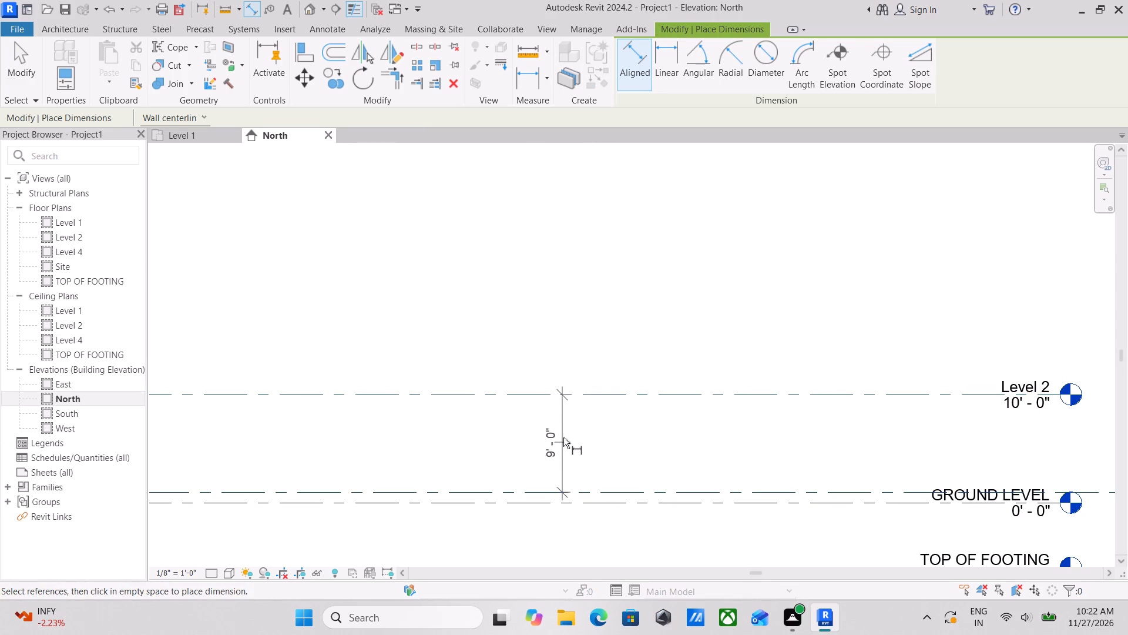
{"action": "left_click", "coordinate": [563, 436]}
{"action": "key", "text": "Escape"}
{"action": "key", "text": "Escape"}
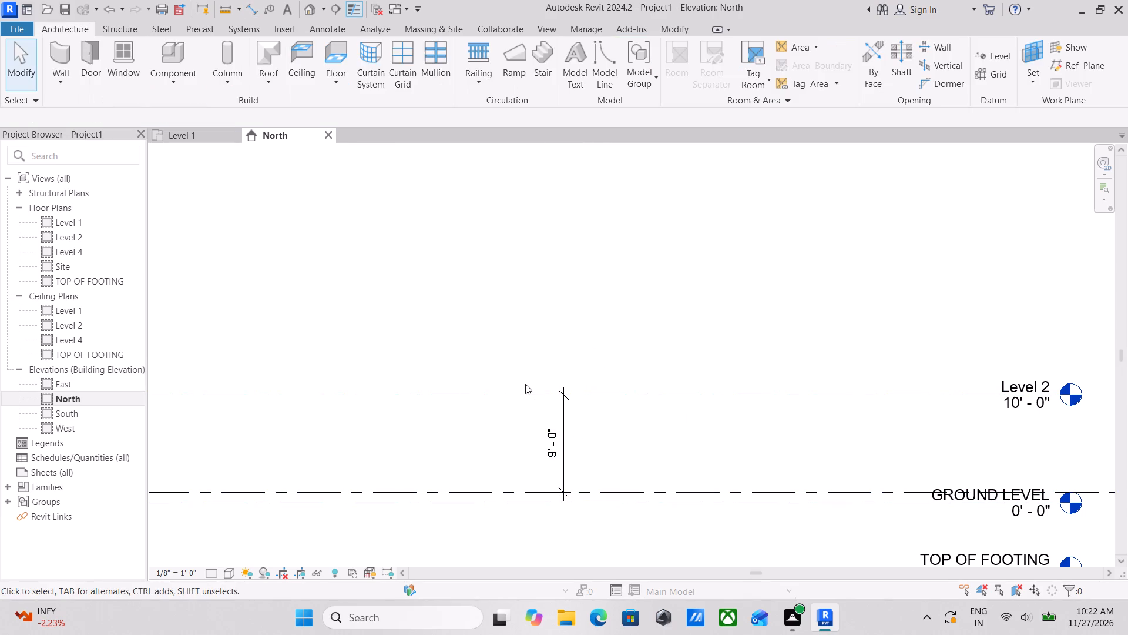
Move Level 2 by setting its dimension from GROUND FLR to 10'.
{"action": "left_click", "coordinate": [505, 400]}
{"action": "left_click", "coordinate": [554, 440]}
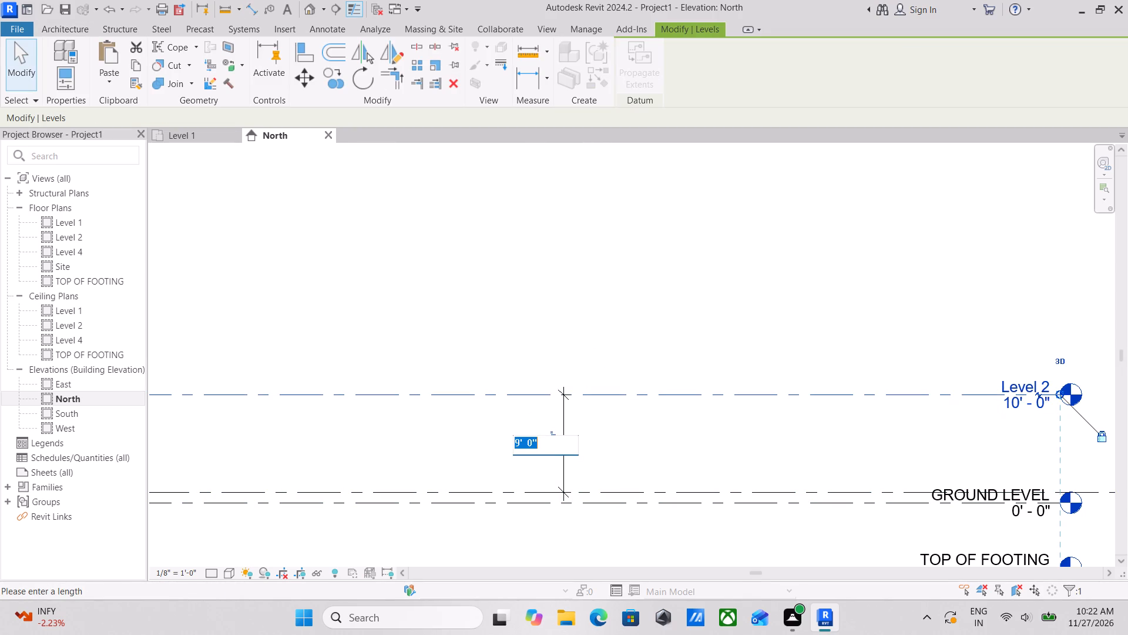
{"action": "type", "text": "10'"}
{"action": "key", "text": "Return"}
{"action": "key", "text": "Escape"}
Rename Level 2 as FIRST FLR without renaming its corresponding views.
{"action": "scroll", "coordinate": [585, 433], "scroll_direction": "down", "scroll_amount": 5}
{"action": "middle_click_drag", "start_coordinate": [648, 415], "coordinate": [650, 419]}
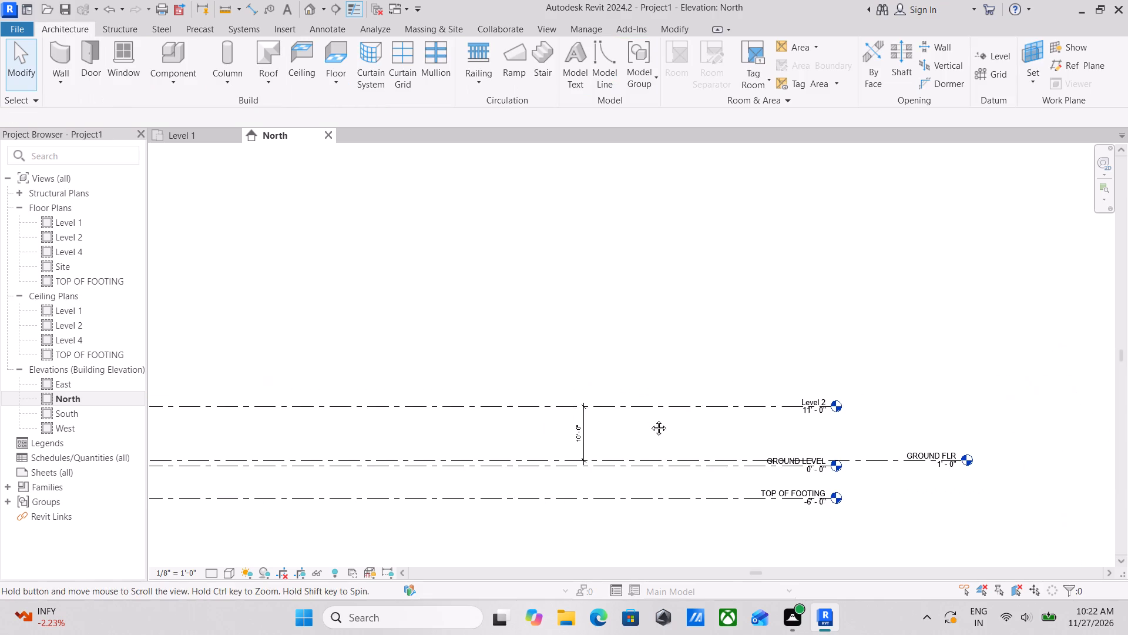
{"action": "middle_click_drag", "start_coordinate": [650, 419], "coordinate": [654, 430]}
{"action": "middle_click_drag", "start_coordinate": [515, 353], "coordinate": [632, 427]}
{"action": "middle_click_drag", "start_coordinate": [771, 454], "coordinate": [543, 406]}
{"action": "scroll", "coordinate": [766, 444], "scroll_direction": "up", "scroll_amount": 8}
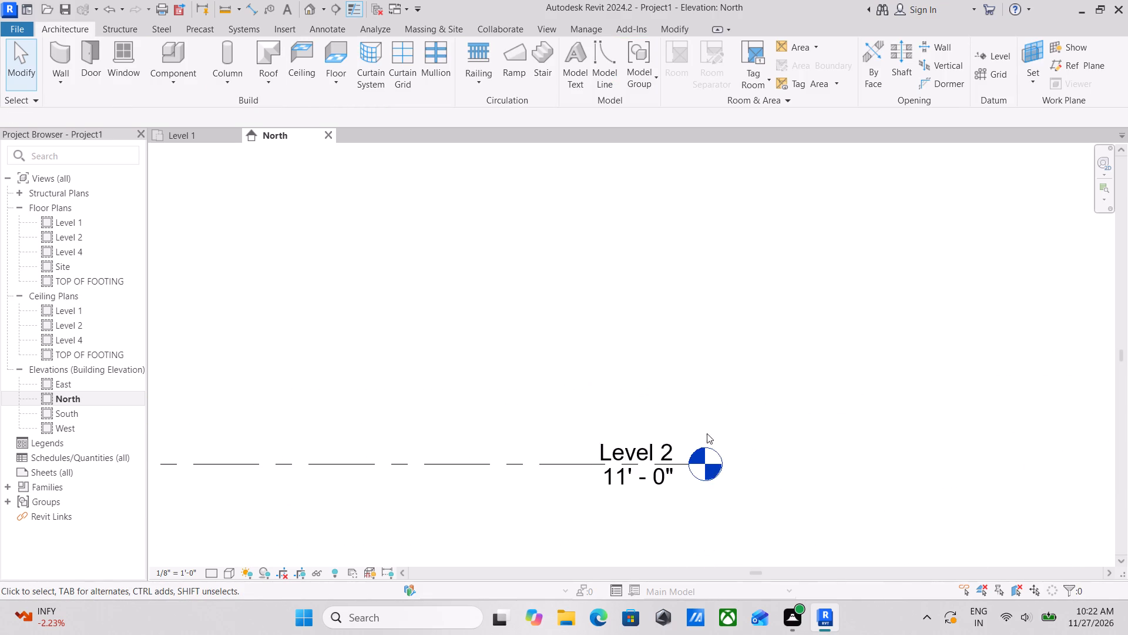
{"action": "scroll", "coordinate": [662, 439], "scroll_direction": "up", "scroll_amount": 3}
{"action": "scroll", "coordinate": [636, 438], "scroll_direction": "down", "scroll_amount": 12}
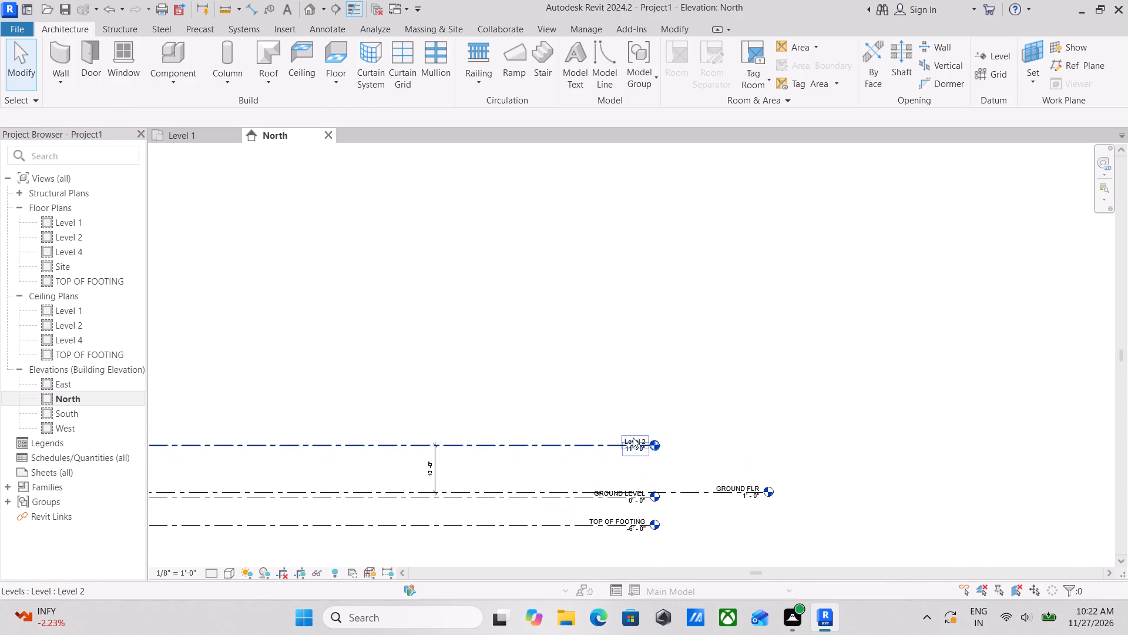
{"action": "scroll", "coordinate": [633, 440], "scroll_direction": "up", "scroll_amount": 12}
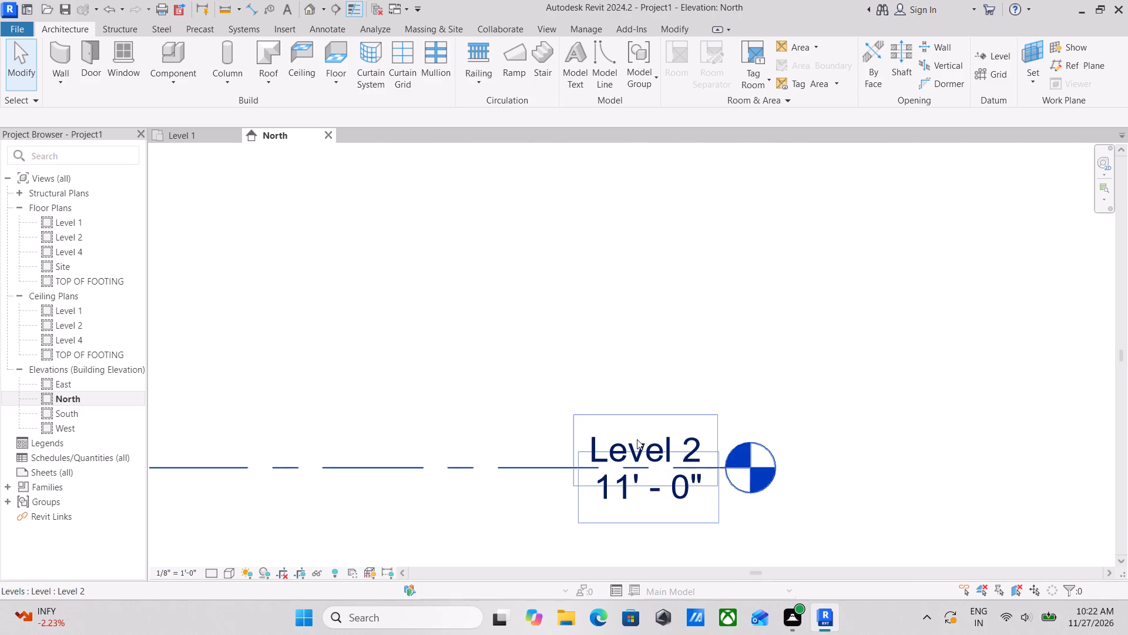
{"action": "double_click", "coordinate": [660, 439]}
{"action": "scroll", "coordinate": [660, 439], "scroll_direction": "down", "scroll_amount": 10}
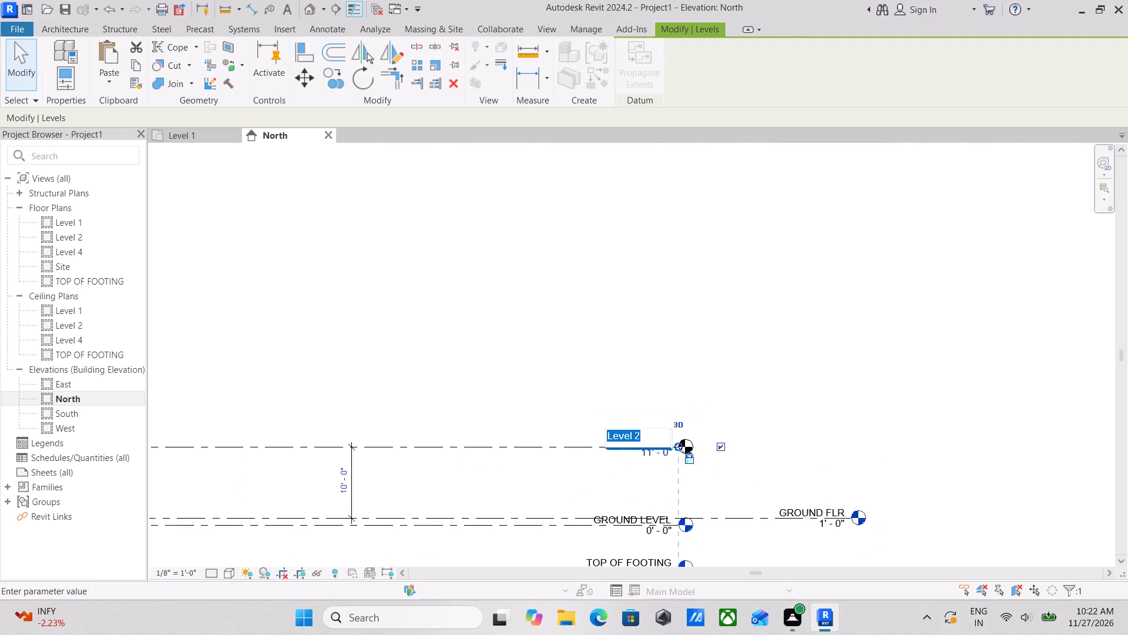
{"action": "scroll", "coordinate": [660, 439], "scroll_direction": "up", "scroll_amount": 4}
{"action": "scroll", "coordinate": [660, 439], "scroll_direction": "down", "scroll_amount": 4}
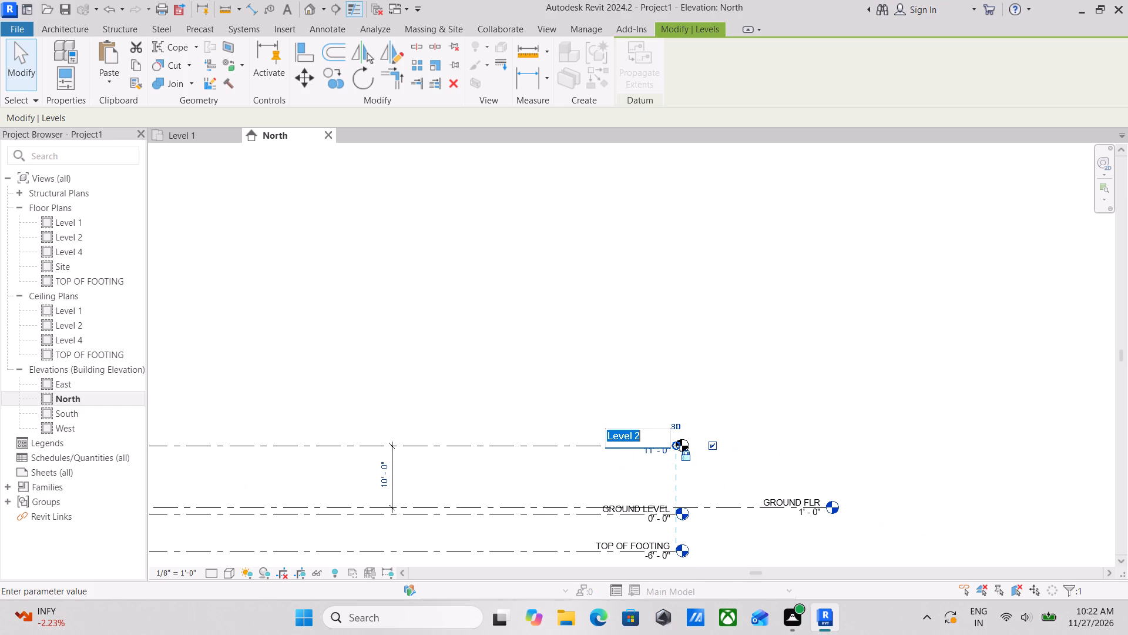
{"action": "type", "text": "FIRSY"}
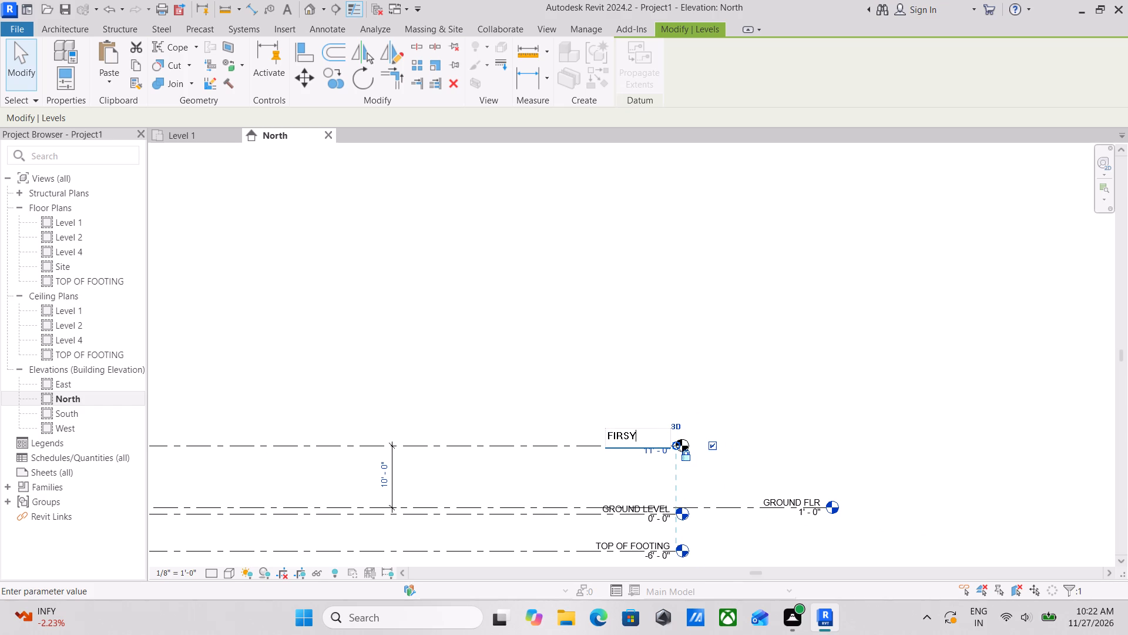
{"action": "key", "text": "BackSpace"}
{"action": "type", "text": "T"}
{"action": "key", "text": "space"}
{"action": "type", "text": "FLR"}
{"action": "key", "text": "Return"}
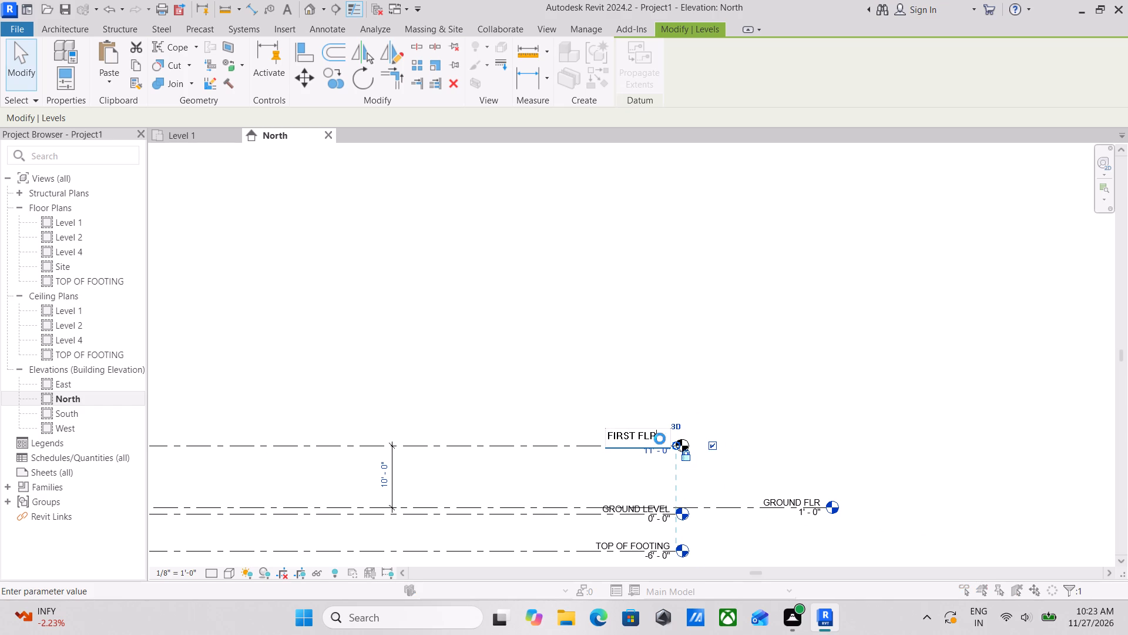
{"action": "key", "text": "Return"}
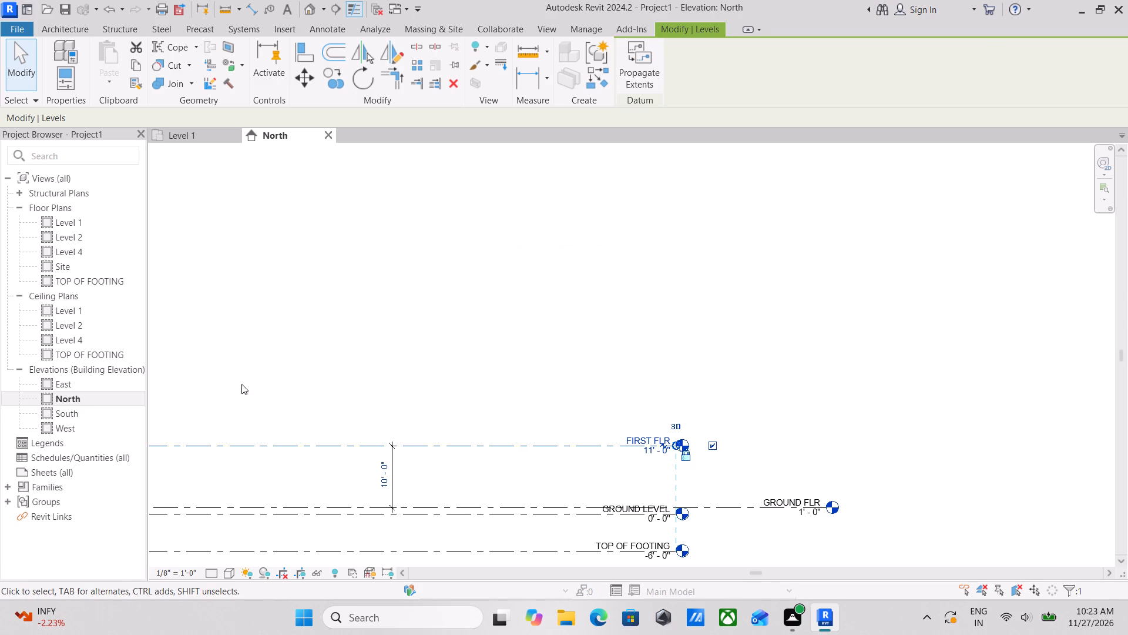
Create two levels with plan views stacked above FIRST FLR at 10' spacing, picking each level line below with a 10' offset.
{"action": "type", "text": "LL"}
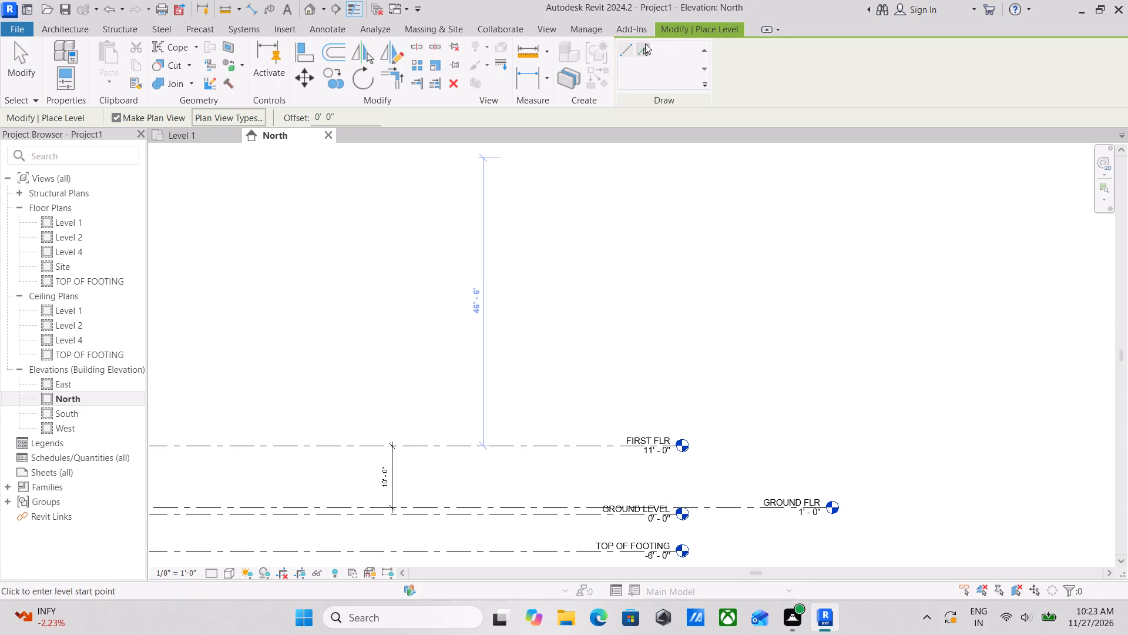
{"action": "left_click", "coordinate": [644, 48]}
{"action": "left_click_drag", "start_coordinate": [347, 115], "coordinate": [314, 114]}
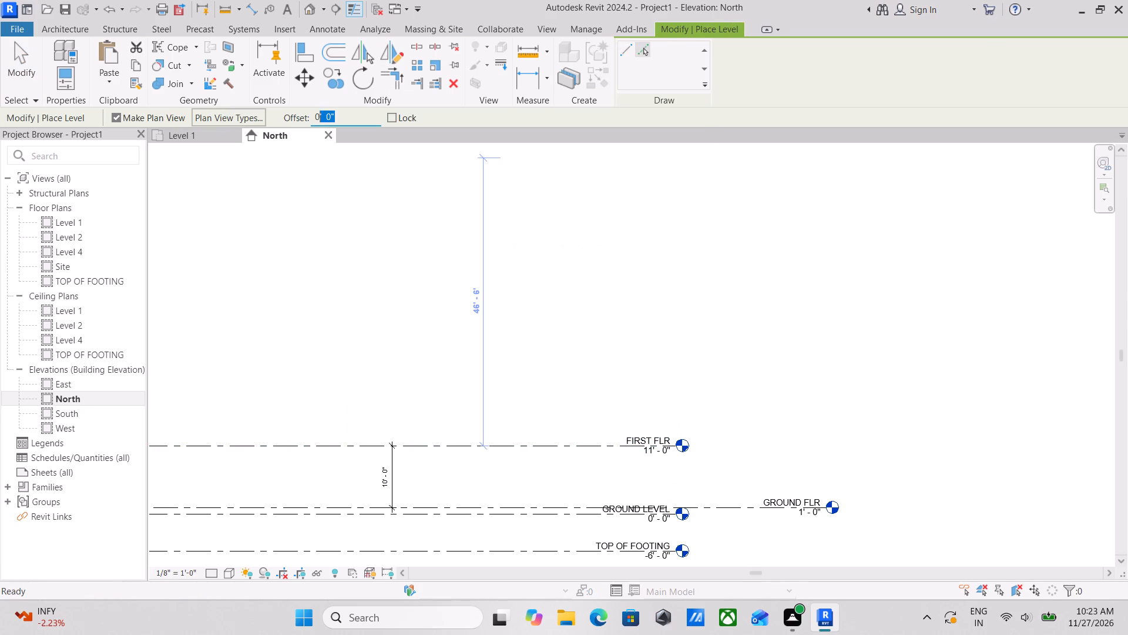
{"action": "left_click_drag", "start_coordinate": [314, 114], "coordinate": [270, 119]}
{"action": "type", "text": "10"}
{"action": "key", "text": "apostrophe"}
{"action": "key", "text": "Return"}
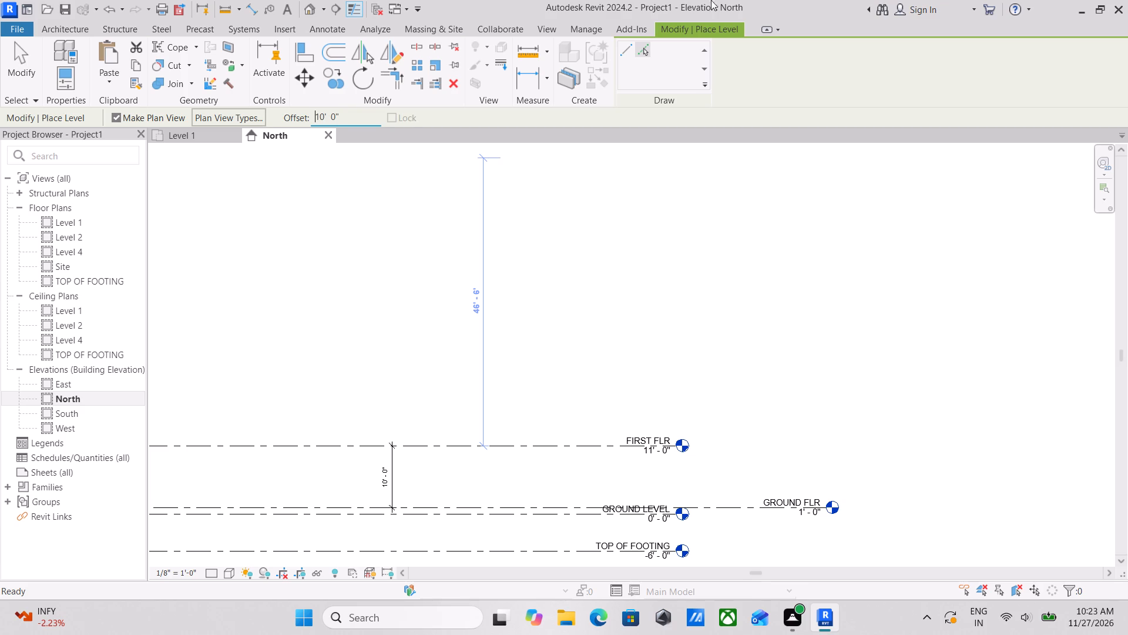
{"action": "left_click", "coordinate": [499, 442]}
{"action": "middle_click_drag", "start_coordinate": [493, 426], "coordinate": [549, 479]}
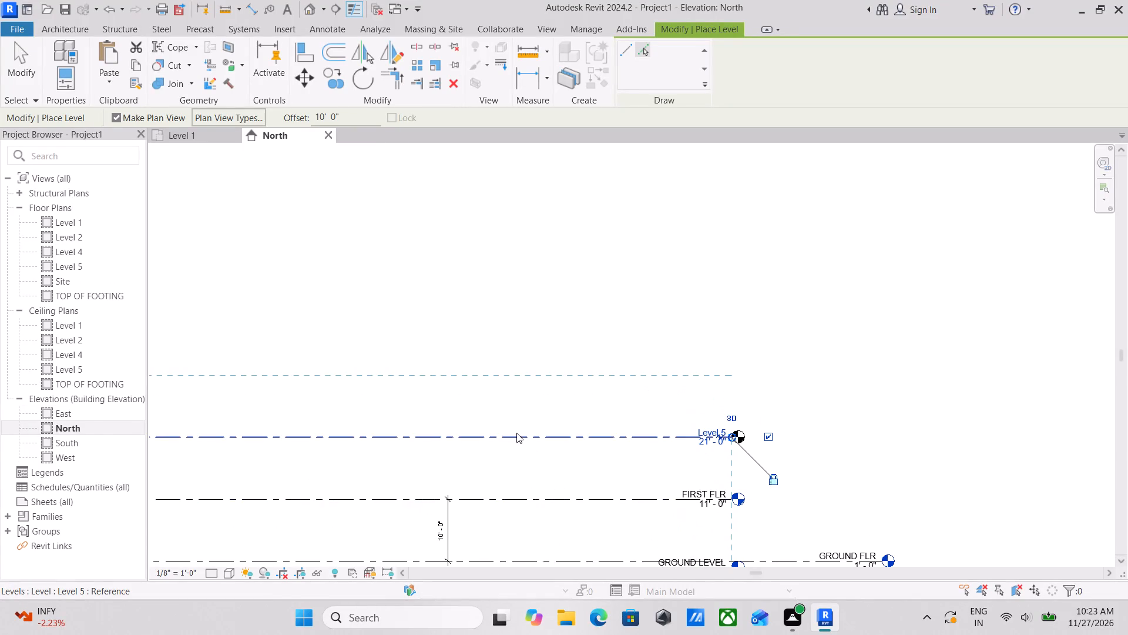
{"action": "left_click", "coordinate": [516, 433]}
{"action": "middle_click_drag", "start_coordinate": [515, 375], "coordinate": [452, 252]}
{"action": "key", "text": "Escape"}
{"action": "key", "text": "Escape"}
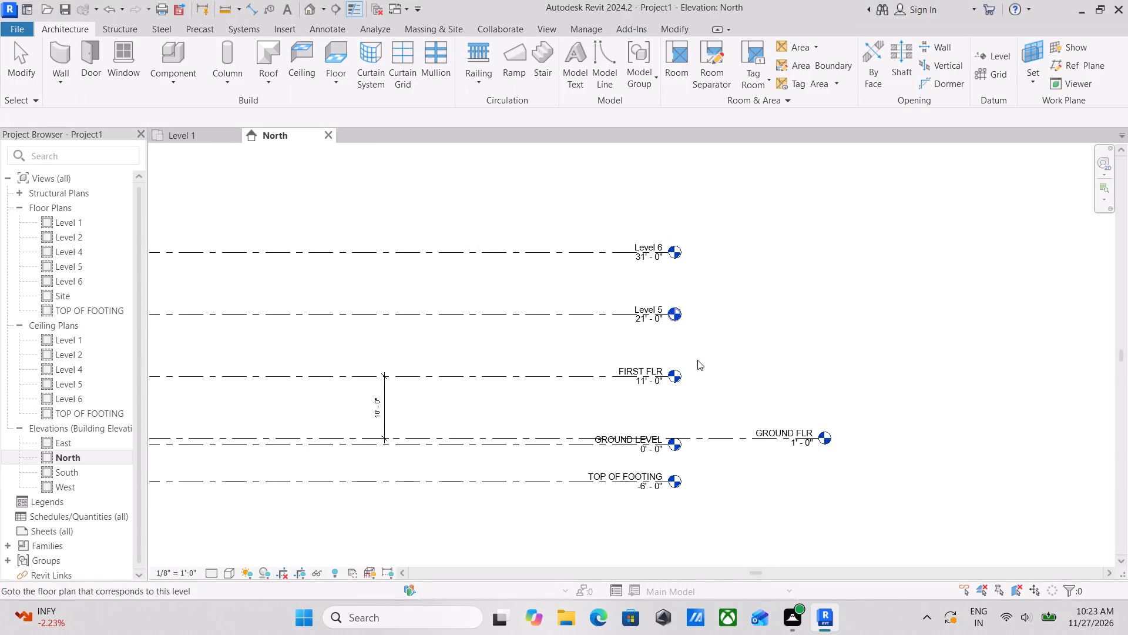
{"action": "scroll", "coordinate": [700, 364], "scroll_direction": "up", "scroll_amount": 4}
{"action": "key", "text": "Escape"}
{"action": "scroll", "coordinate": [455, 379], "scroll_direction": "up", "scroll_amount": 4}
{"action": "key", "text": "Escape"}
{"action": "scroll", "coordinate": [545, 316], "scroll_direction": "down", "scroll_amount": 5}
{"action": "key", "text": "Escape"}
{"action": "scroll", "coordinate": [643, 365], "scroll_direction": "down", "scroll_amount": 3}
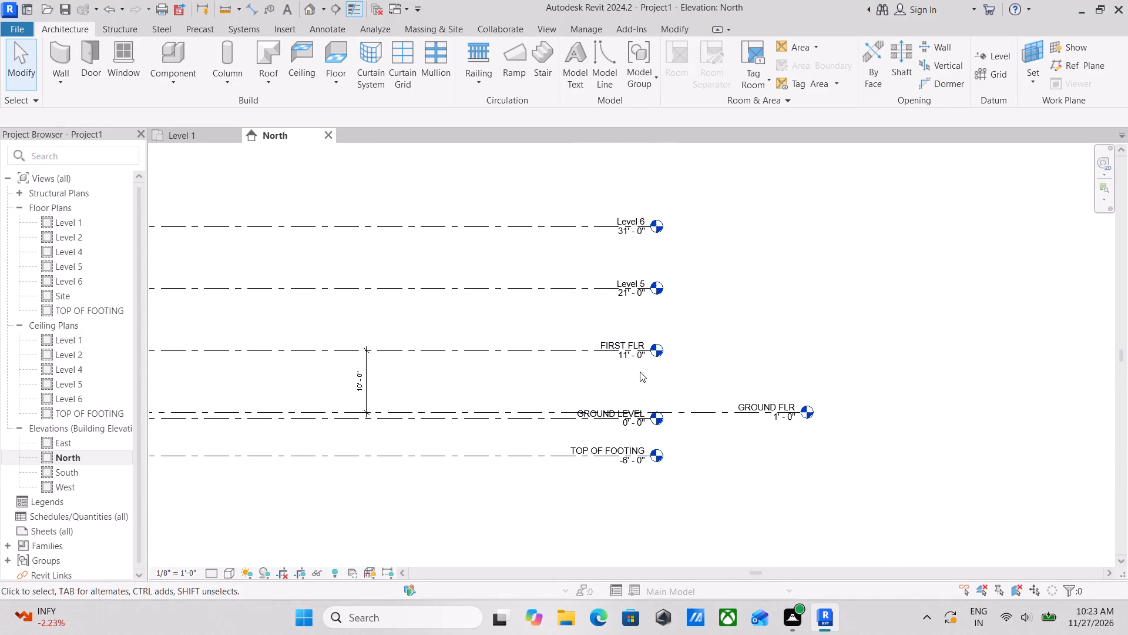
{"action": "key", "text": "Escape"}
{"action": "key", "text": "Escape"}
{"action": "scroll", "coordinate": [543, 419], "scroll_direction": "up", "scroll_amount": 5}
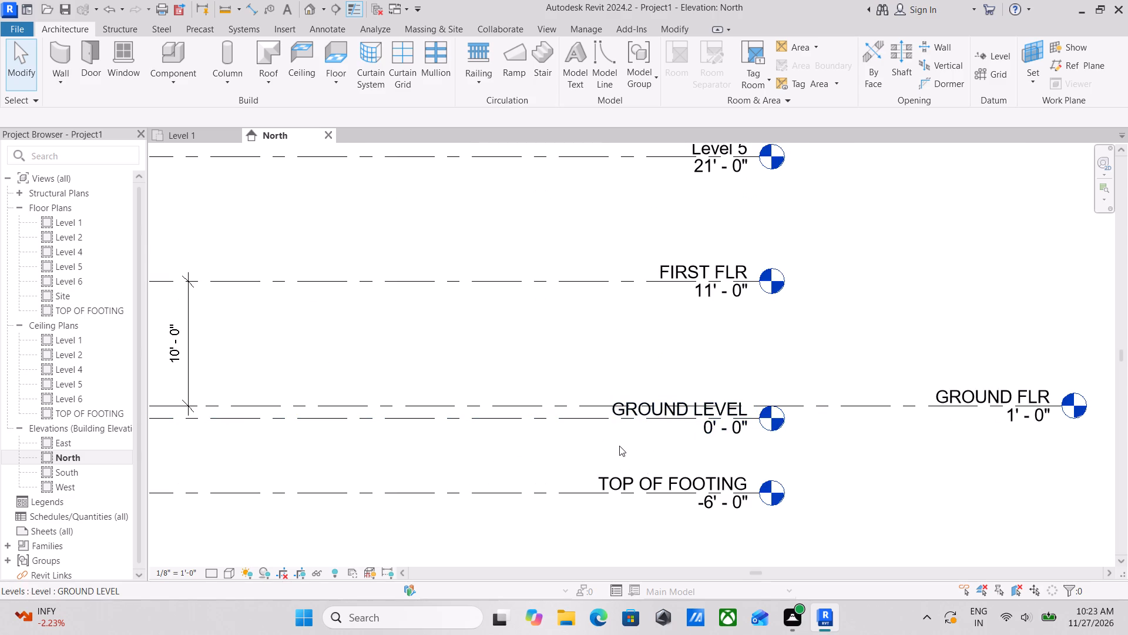
Add an elbow to the head of the GROUND LEVEL line so its label sits below the line.
{"action": "key", "text": "Escape"}
{"action": "scroll", "coordinate": [620, 442], "scroll_direction": "up", "scroll_amount": 3}
{"action": "key", "text": "Escape"}
{"action": "middle_click_drag", "start_coordinate": [620, 436], "coordinate": [616, 454]}
{"action": "key", "text": "Escape"}
{"action": "key", "text": "Escape"}
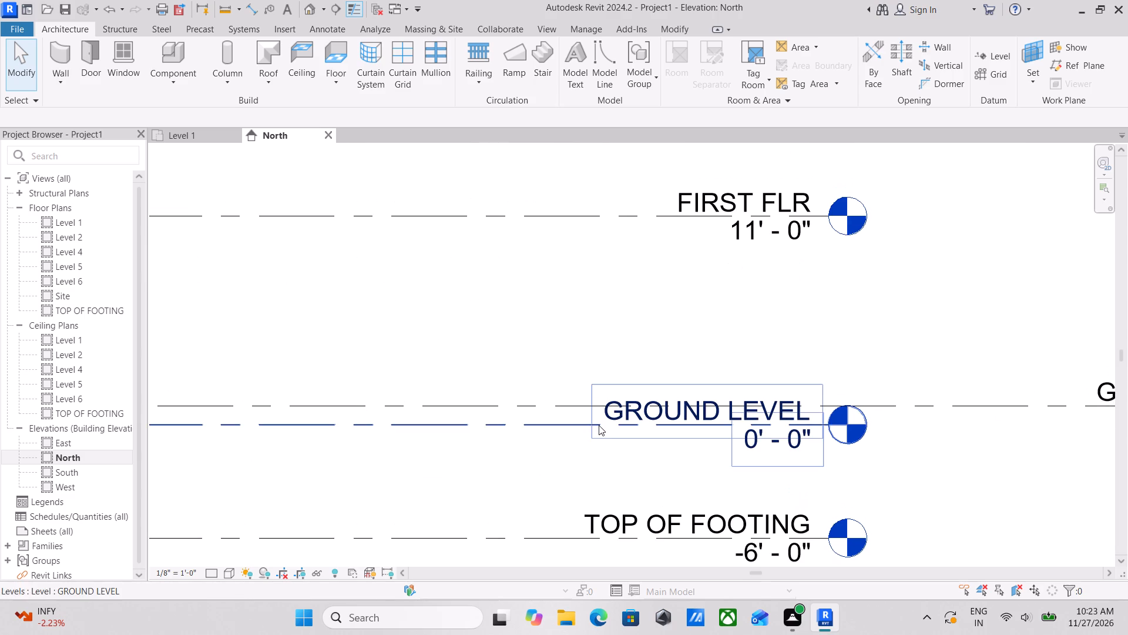
{"action": "key", "text": "Escape"}
{"action": "left_click", "coordinate": [599, 425]}
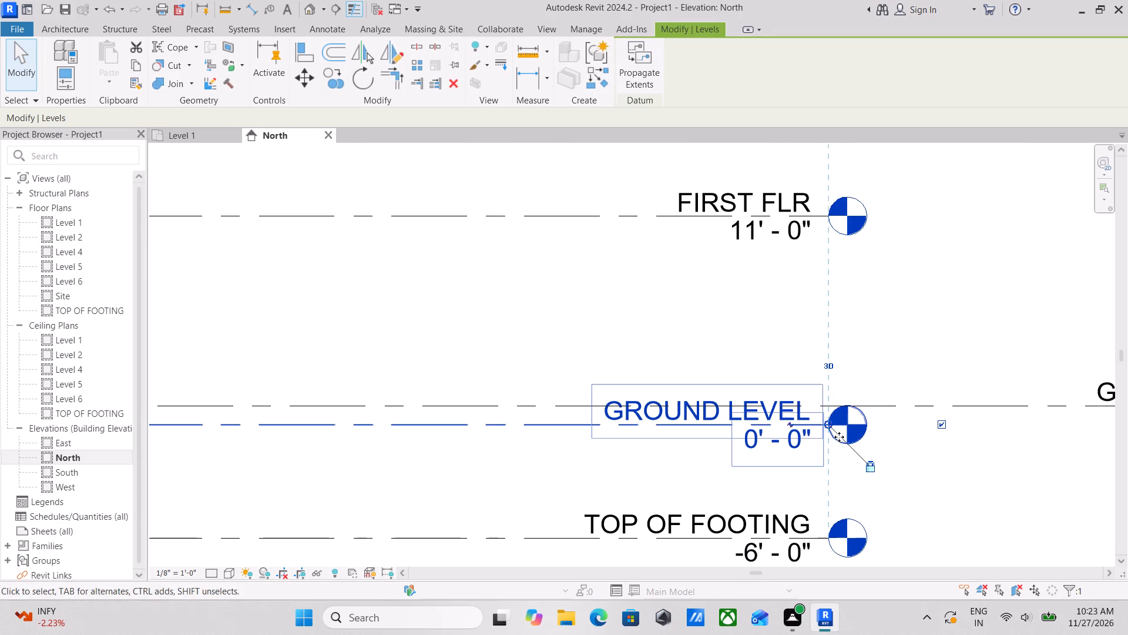
{"action": "left_click", "coordinate": [790, 425]}
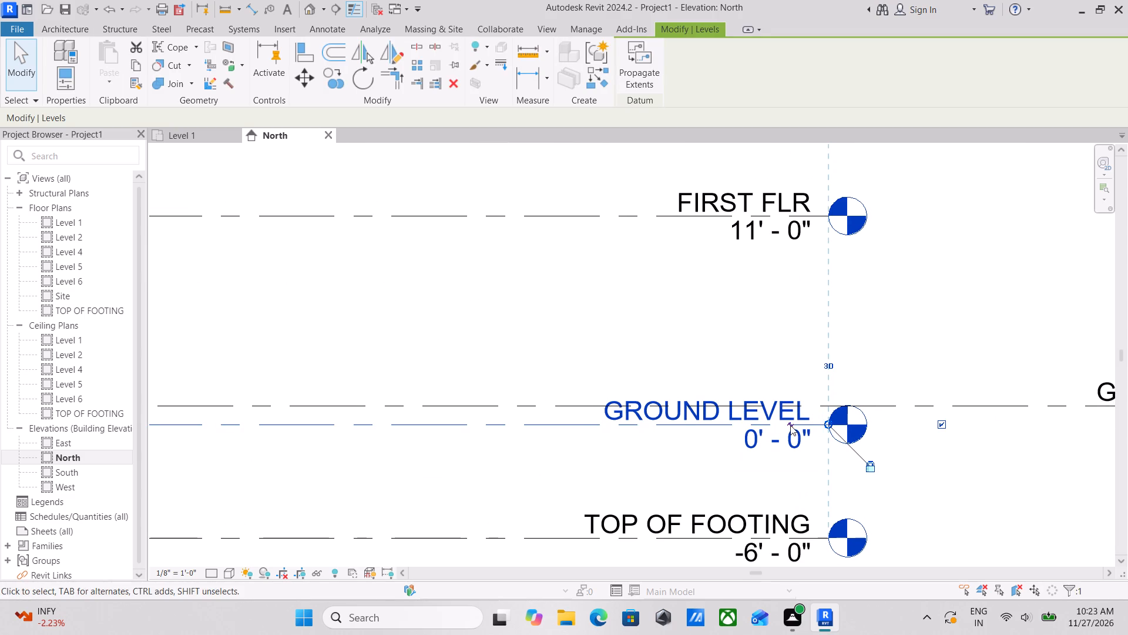
{"action": "middle_click_drag", "start_coordinate": [864, 466], "coordinate": [792, 450]}
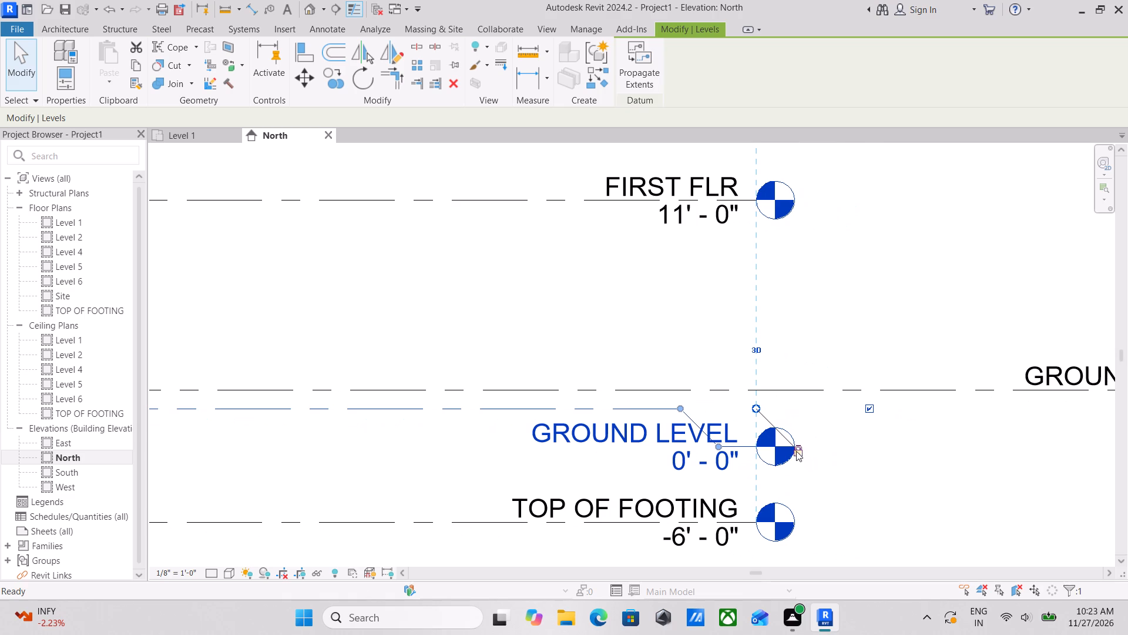
Unlock the GROUND LEVEL line's head end from the other levels and extend it outward, stopping short of the GROUND FLR head.
{"action": "left_click", "coordinate": [791, 448]}
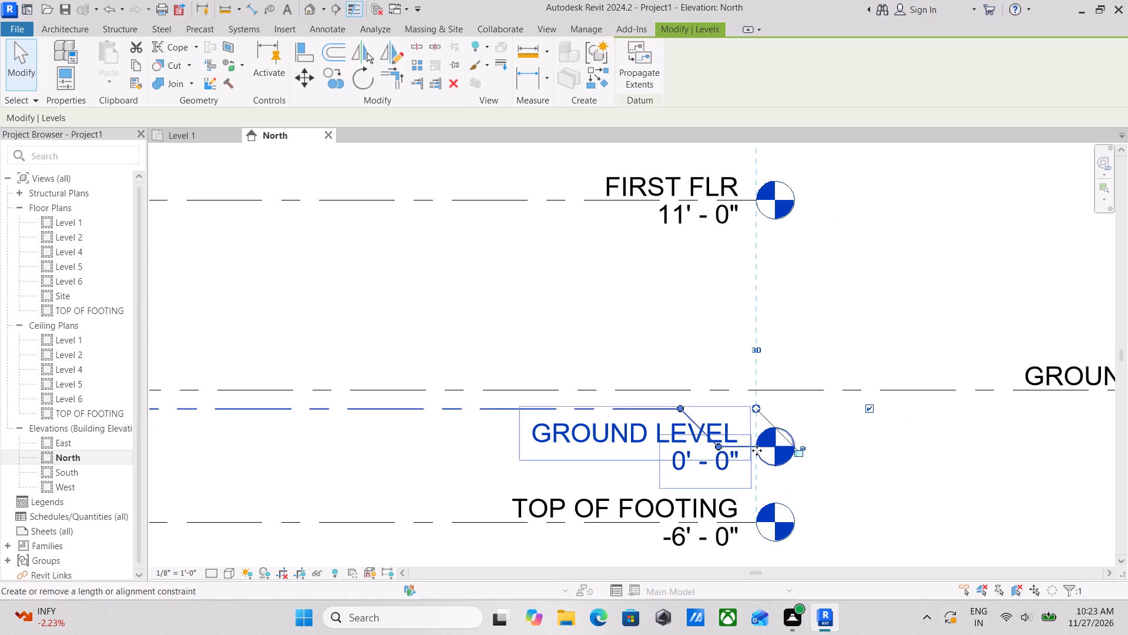
{"action": "left_click_drag", "start_coordinate": [756, 407], "coordinate": [842, 411]}
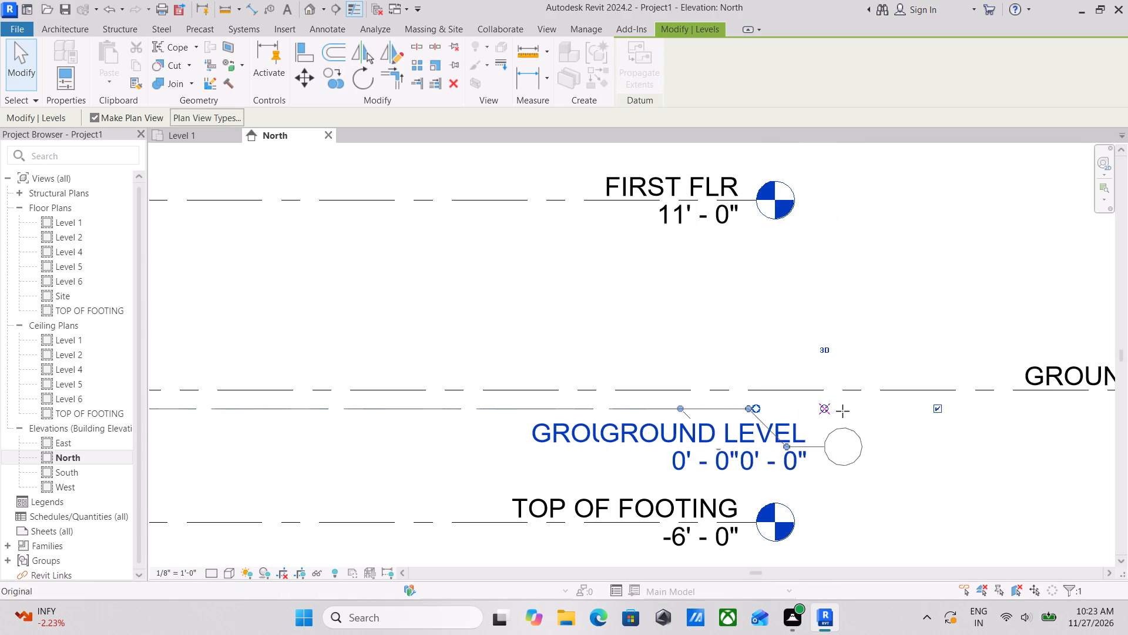
{"action": "left_click_drag", "start_coordinate": [842, 411], "coordinate": [869, 411]}
{"action": "middle_click_drag", "start_coordinate": [869, 411], "coordinate": [751, 410]}
{"action": "left_click_drag", "start_coordinate": [751, 407], "coordinate": [770, 408]}
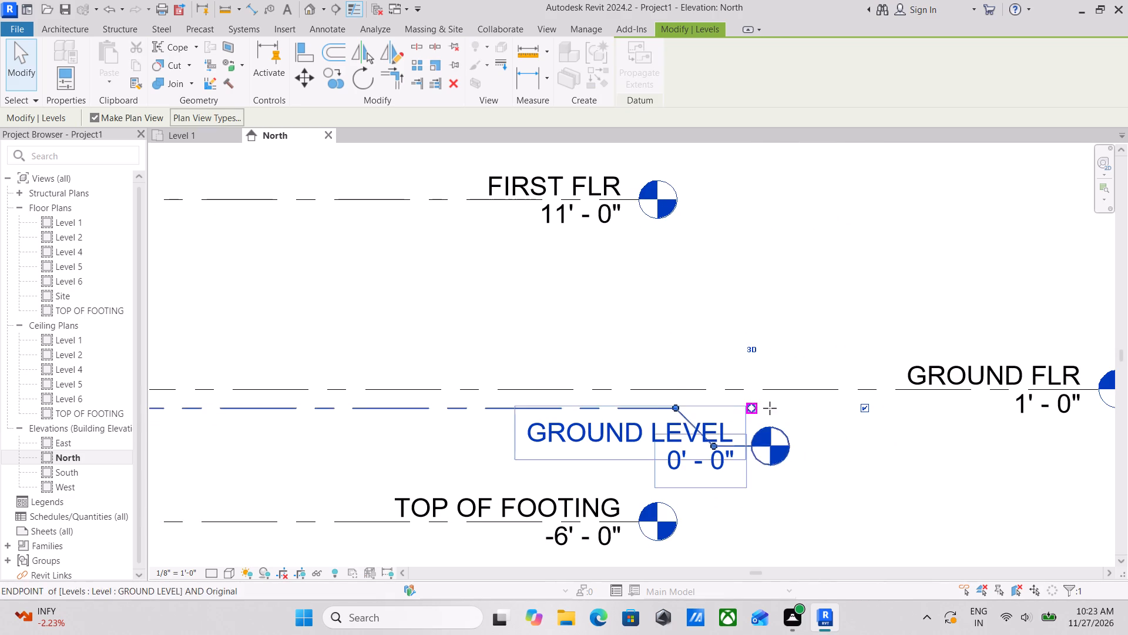
{"action": "left_click_drag", "start_coordinate": [770, 408], "coordinate": [891, 394]}
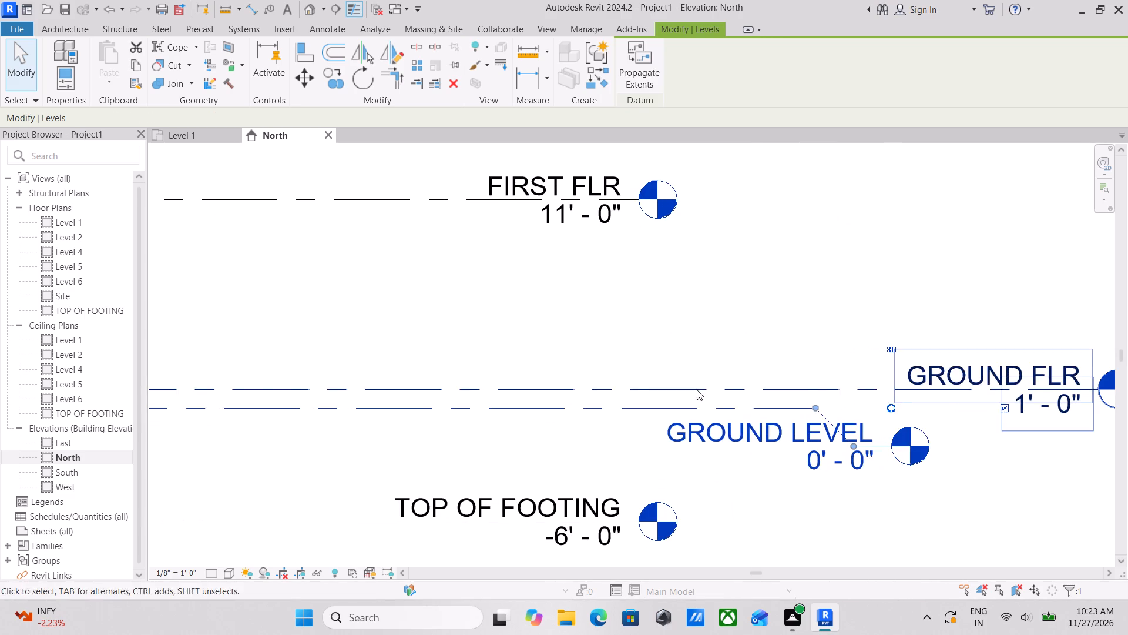
{"action": "scroll", "coordinate": [697, 390], "scroll_direction": "down", "scroll_amount": 2}
{"action": "scroll", "coordinate": [632, 417], "scroll_direction": "down", "scroll_amount": 2}
{"action": "key", "text": "Escape"}
{"action": "scroll", "coordinate": [448, 333], "scroll_direction": "down", "scroll_amount": 2}
{"action": "middle_click_drag", "start_coordinate": [448, 333], "coordinate": [595, 375]}
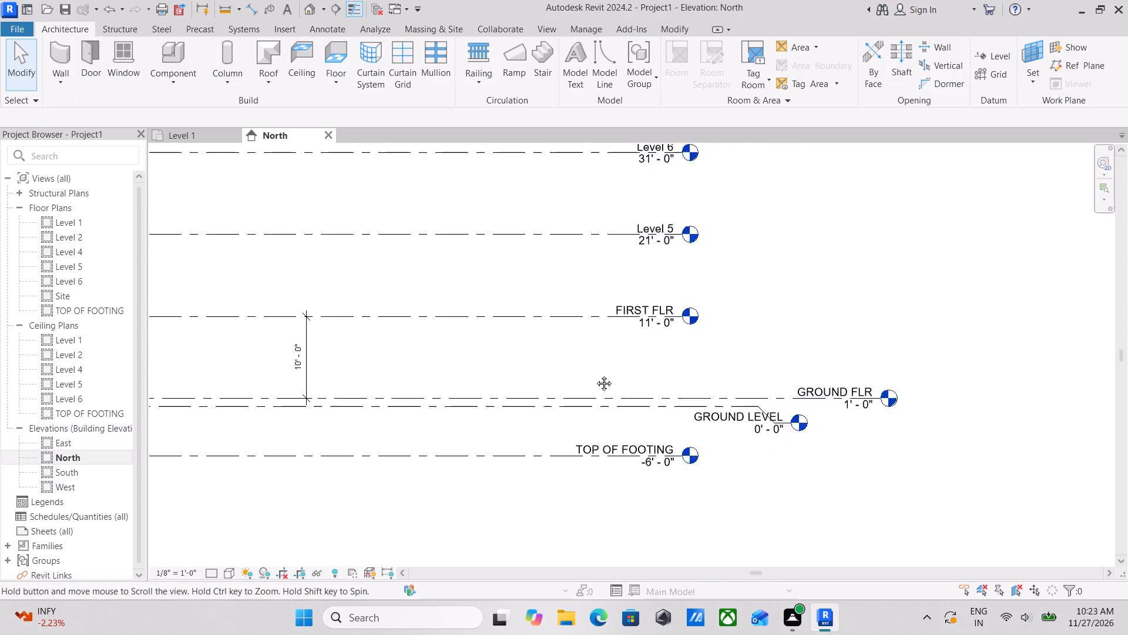
{"action": "middle_click_drag", "start_coordinate": [595, 375], "coordinate": [616, 382]}
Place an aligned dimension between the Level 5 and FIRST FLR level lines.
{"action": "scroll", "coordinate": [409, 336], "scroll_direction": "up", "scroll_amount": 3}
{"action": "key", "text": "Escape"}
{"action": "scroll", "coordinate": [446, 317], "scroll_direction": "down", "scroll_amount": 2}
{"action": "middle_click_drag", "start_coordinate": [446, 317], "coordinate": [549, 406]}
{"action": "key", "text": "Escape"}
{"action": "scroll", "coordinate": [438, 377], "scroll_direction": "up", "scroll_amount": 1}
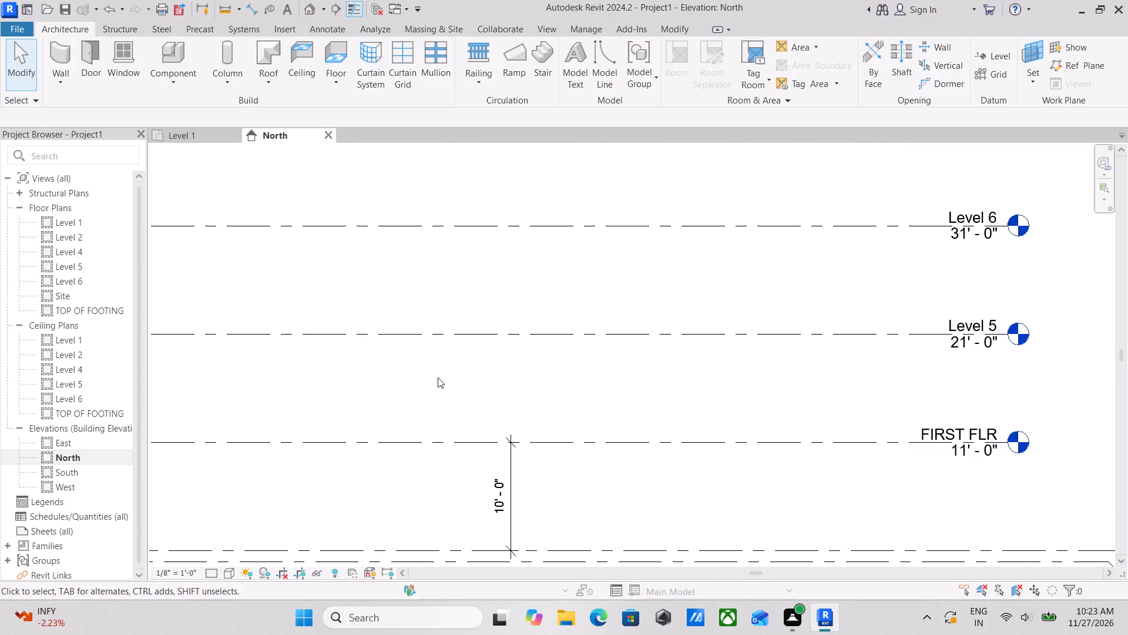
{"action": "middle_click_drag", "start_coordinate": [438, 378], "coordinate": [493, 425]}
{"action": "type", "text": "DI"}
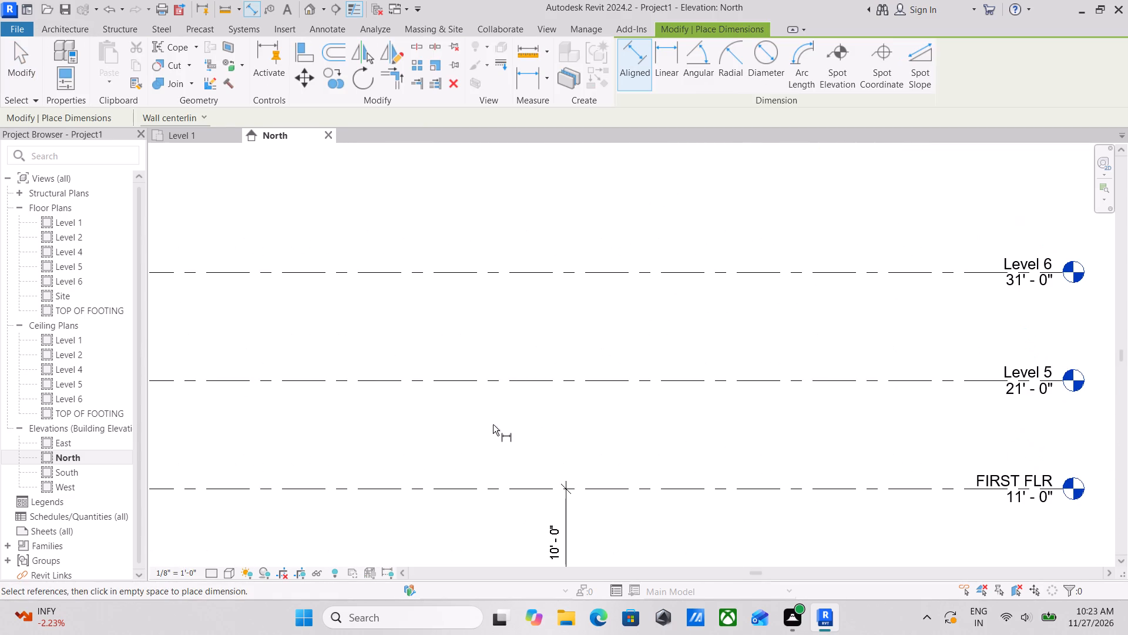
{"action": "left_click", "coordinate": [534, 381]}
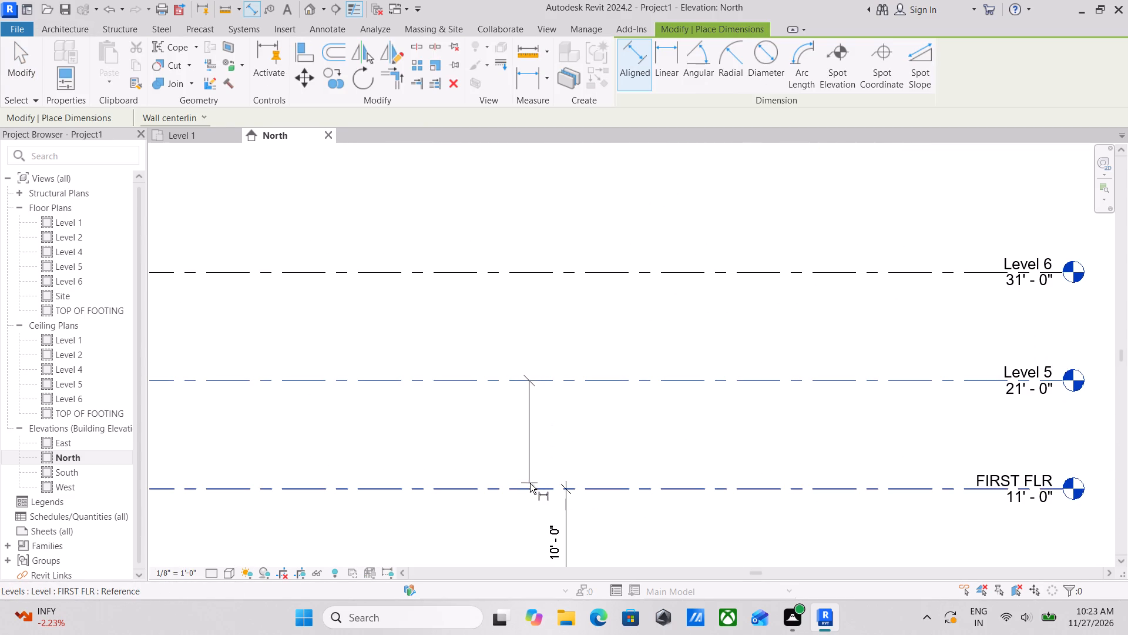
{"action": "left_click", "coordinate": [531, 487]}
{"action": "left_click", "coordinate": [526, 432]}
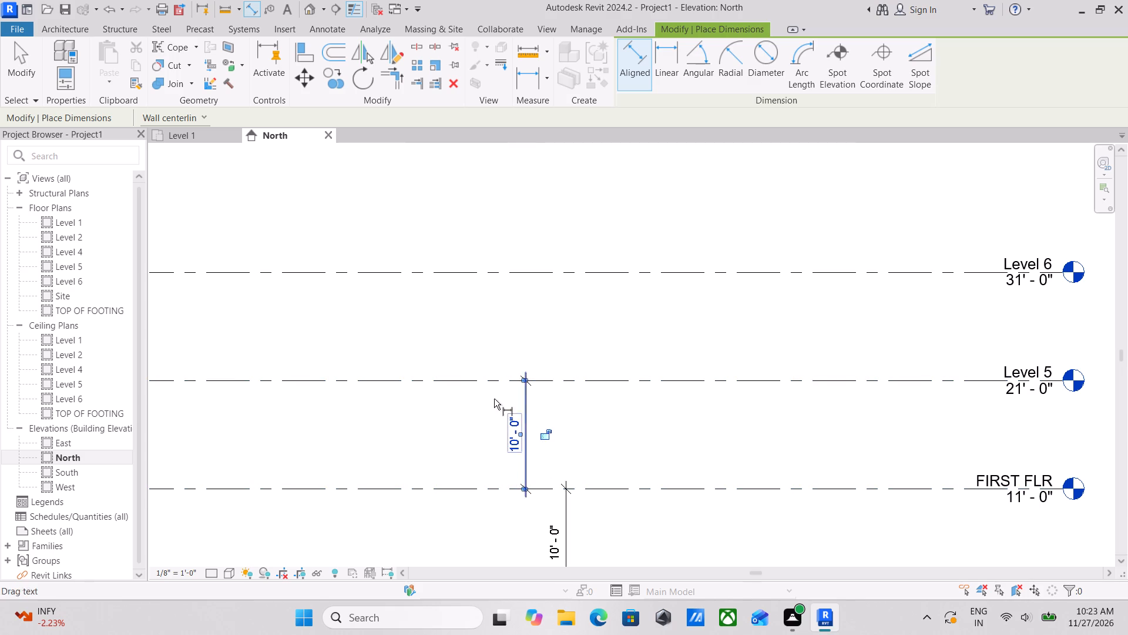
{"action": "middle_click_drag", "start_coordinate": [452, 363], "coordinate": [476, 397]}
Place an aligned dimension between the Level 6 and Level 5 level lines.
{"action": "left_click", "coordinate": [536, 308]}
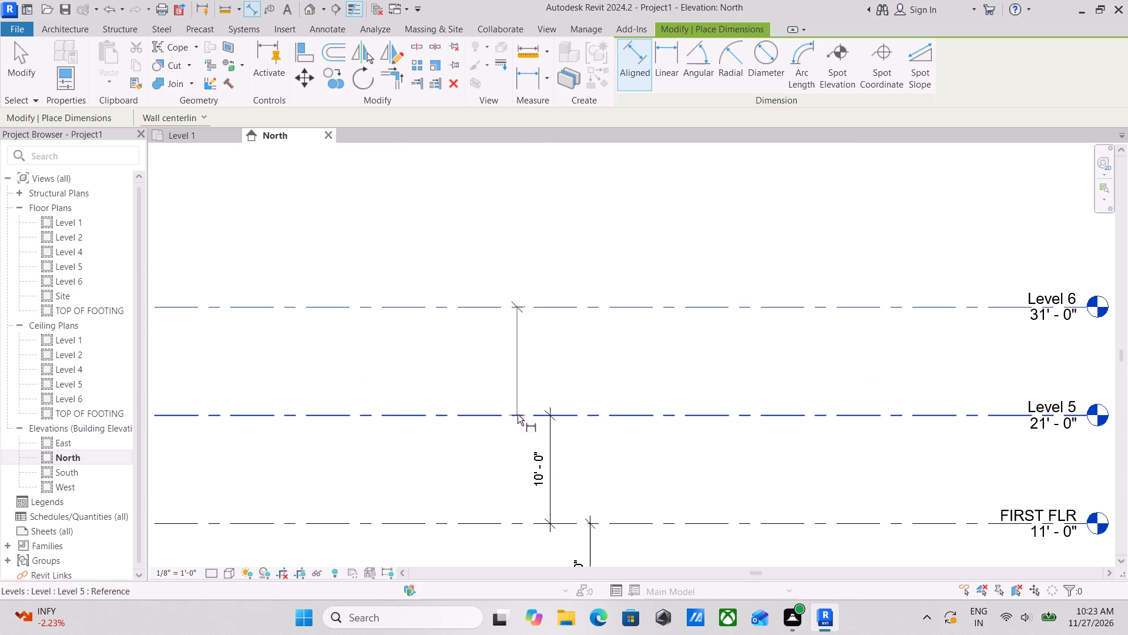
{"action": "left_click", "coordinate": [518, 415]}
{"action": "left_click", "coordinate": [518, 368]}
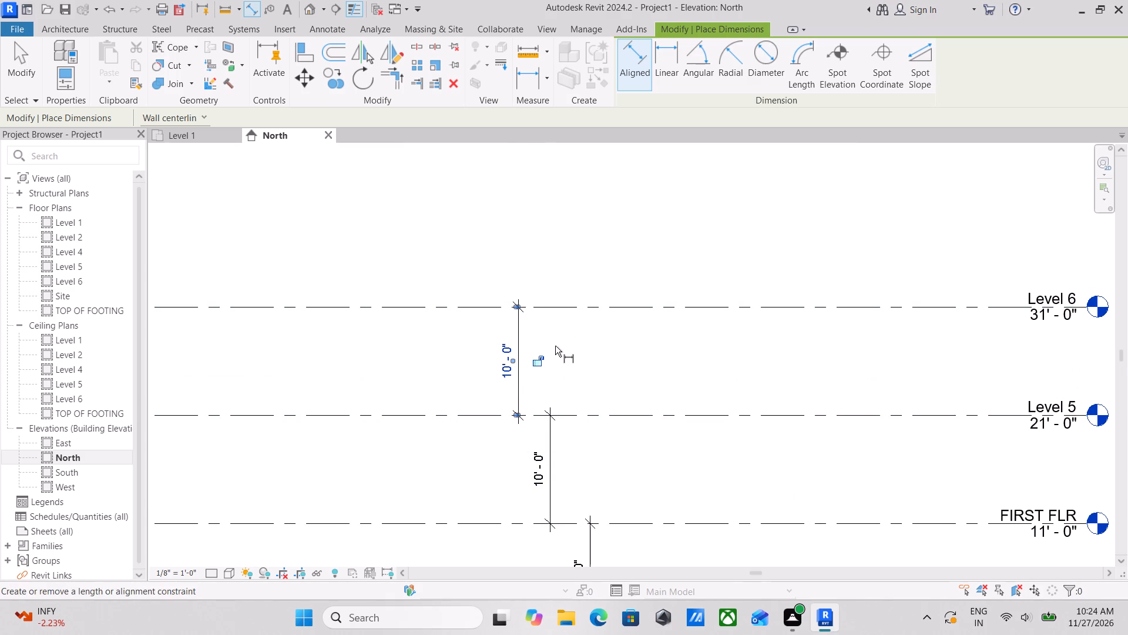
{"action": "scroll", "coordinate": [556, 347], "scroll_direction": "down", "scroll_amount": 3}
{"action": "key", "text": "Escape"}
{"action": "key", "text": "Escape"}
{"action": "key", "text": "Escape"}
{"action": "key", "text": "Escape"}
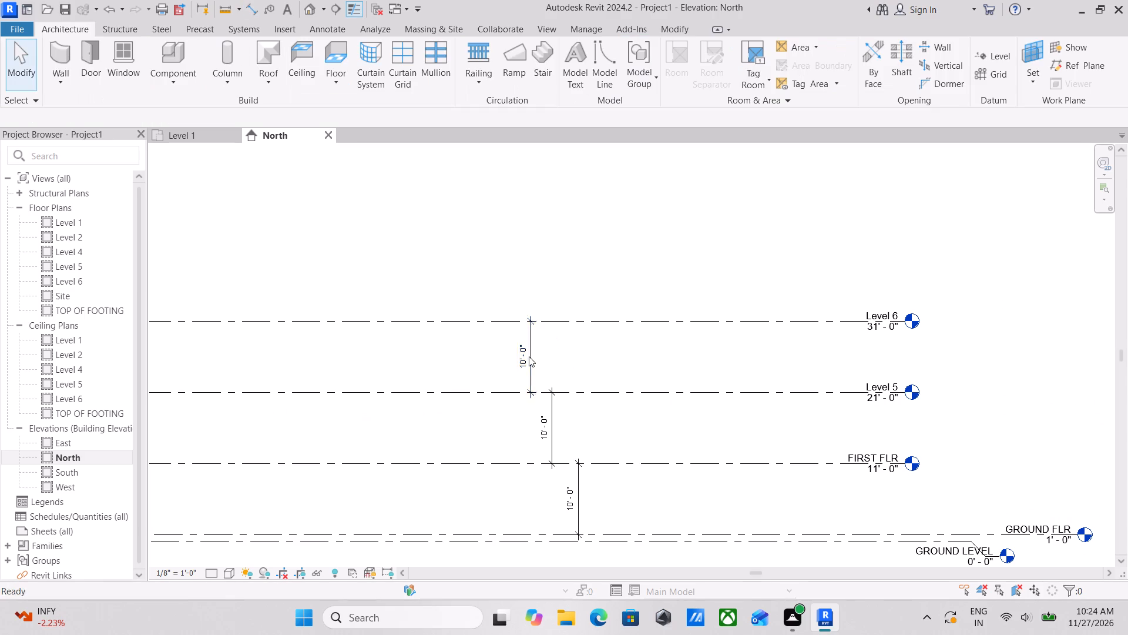
Delete the three spacing dimensions between GROUND FLR, FIRST FLR, Level 5 and Level 6.
{"action": "right_click", "coordinate": [529, 356]}
{"action": "left_click", "coordinate": [574, 407]}
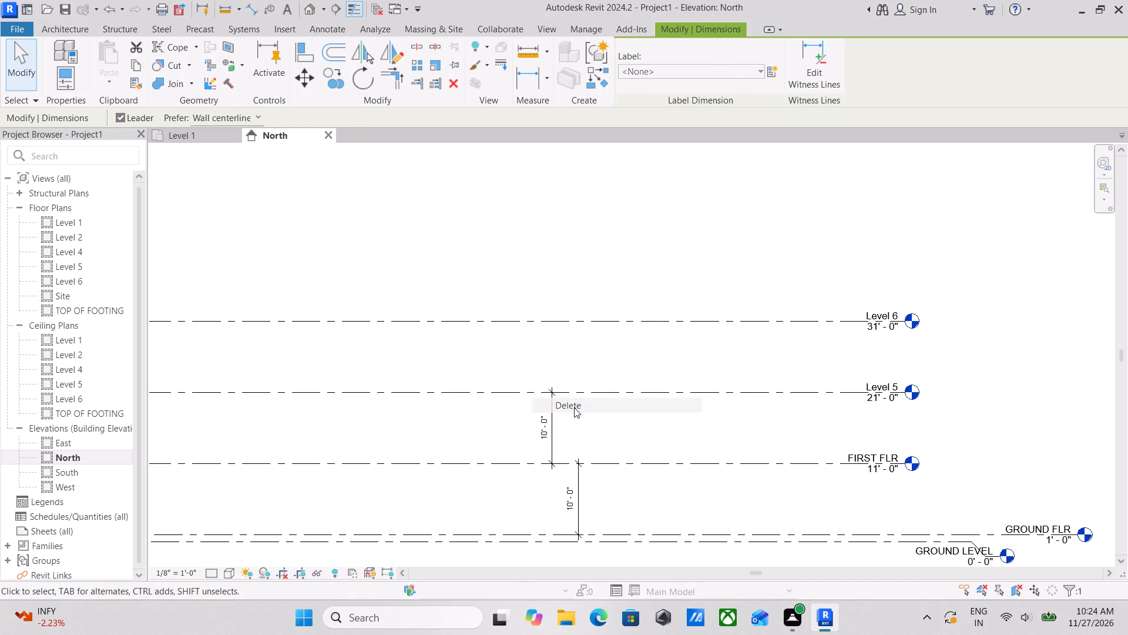
{"action": "right_click", "coordinate": [552, 416]}
{"action": "left_click", "coordinate": [570, 407]}
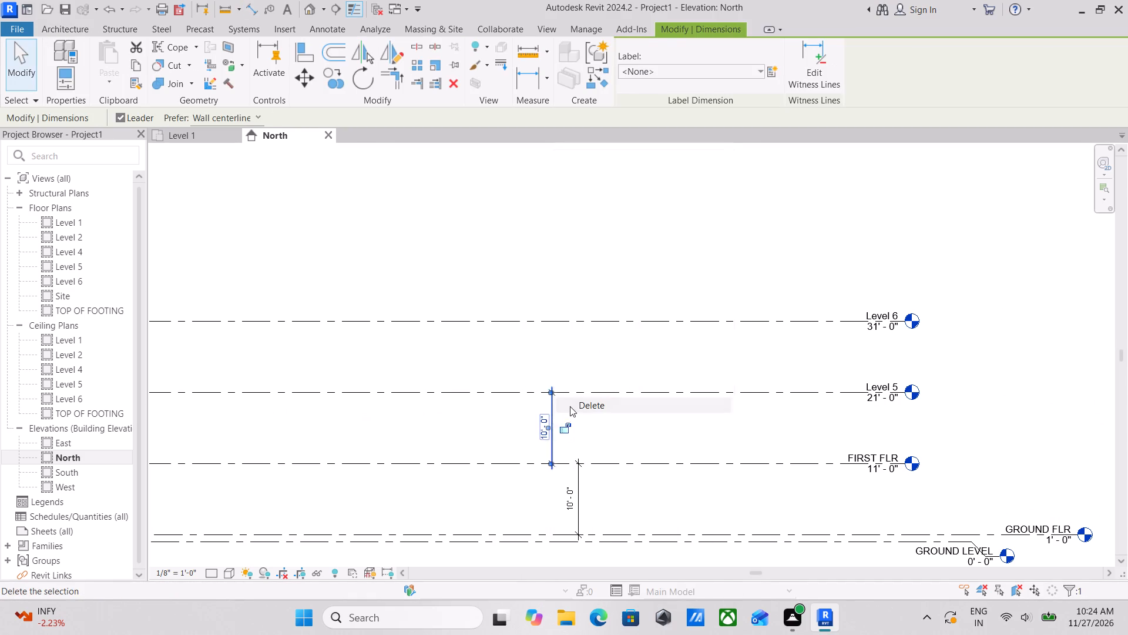
{"action": "middle_click_drag", "start_coordinate": [570, 406], "coordinate": [573, 293]}
{"action": "right_click", "coordinate": [587, 366]}
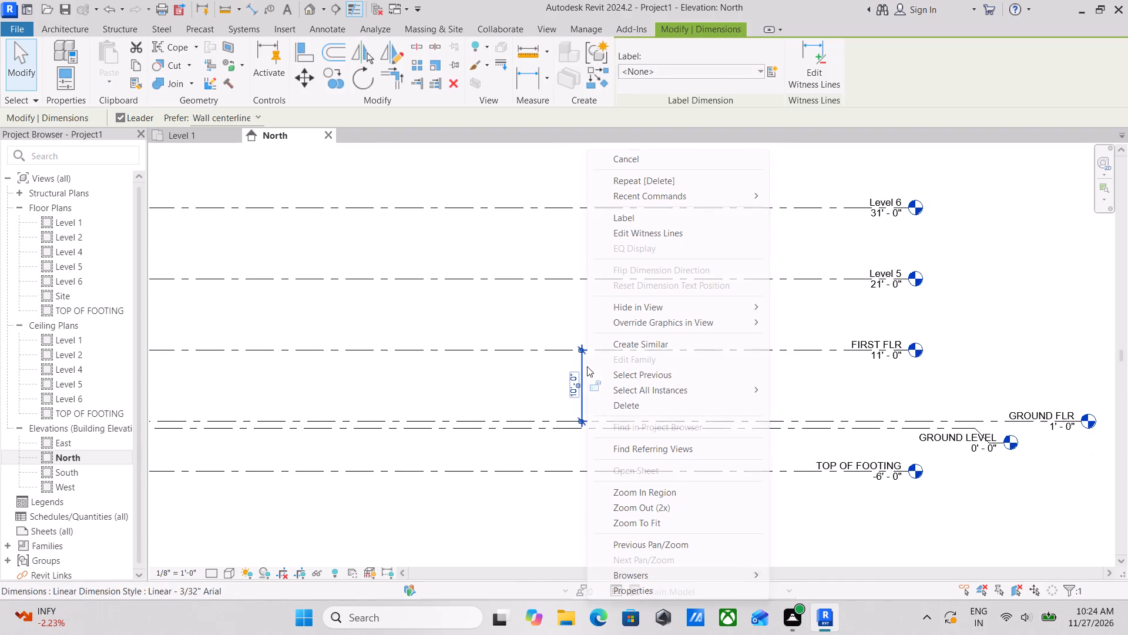
{"action": "left_click", "coordinate": [632, 407]}
Review the full stack of level lines and their heads in the North elevation.
{"action": "scroll", "coordinate": [632, 407], "scroll_direction": "down", "scroll_amount": 3}
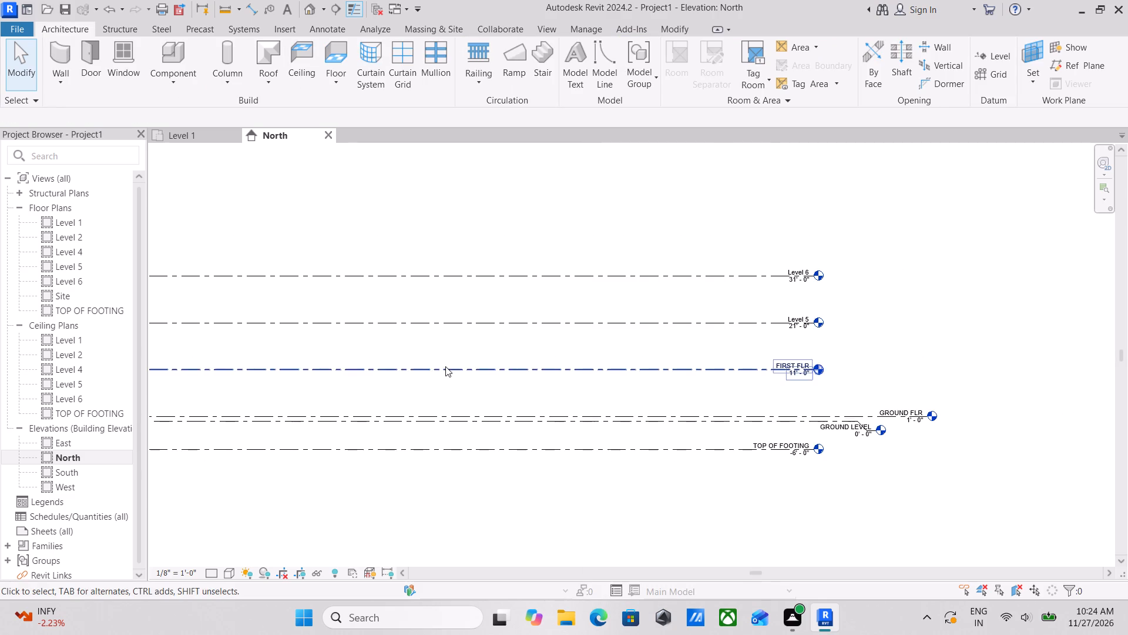
{"action": "middle_click_drag", "start_coordinate": [445, 366], "coordinate": [693, 335]}
{"action": "middle_click_drag", "start_coordinate": [482, 339], "coordinate": [389, 313]}
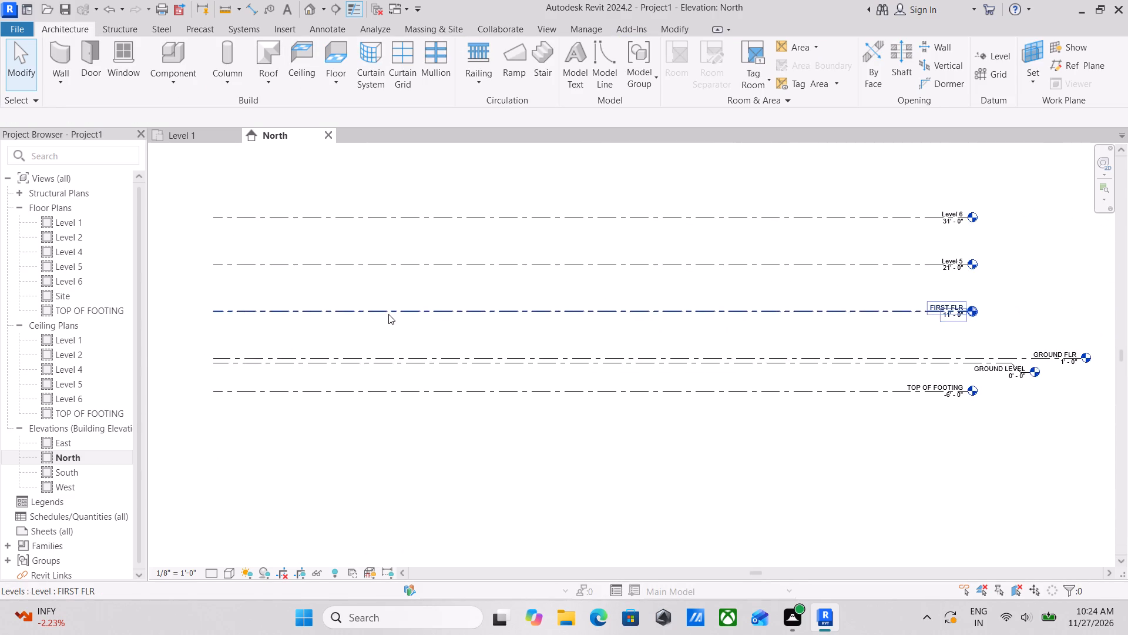
{"action": "scroll", "coordinate": [631, 363], "scroll_direction": "up", "scroll_amount": 2}
{"action": "middle_click_drag", "start_coordinate": [633, 364], "coordinate": [484, 368]}
{"action": "scroll", "coordinate": [468, 366], "scroll_direction": "down", "scroll_amount": 2}
{"action": "middle_click_drag", "start_coordinate": [430, 369], "coordinate": [525, 368]}
{"action": "middle_click_drag", "start_coordinate": [354, 361], "coordinate": [431, 368]}
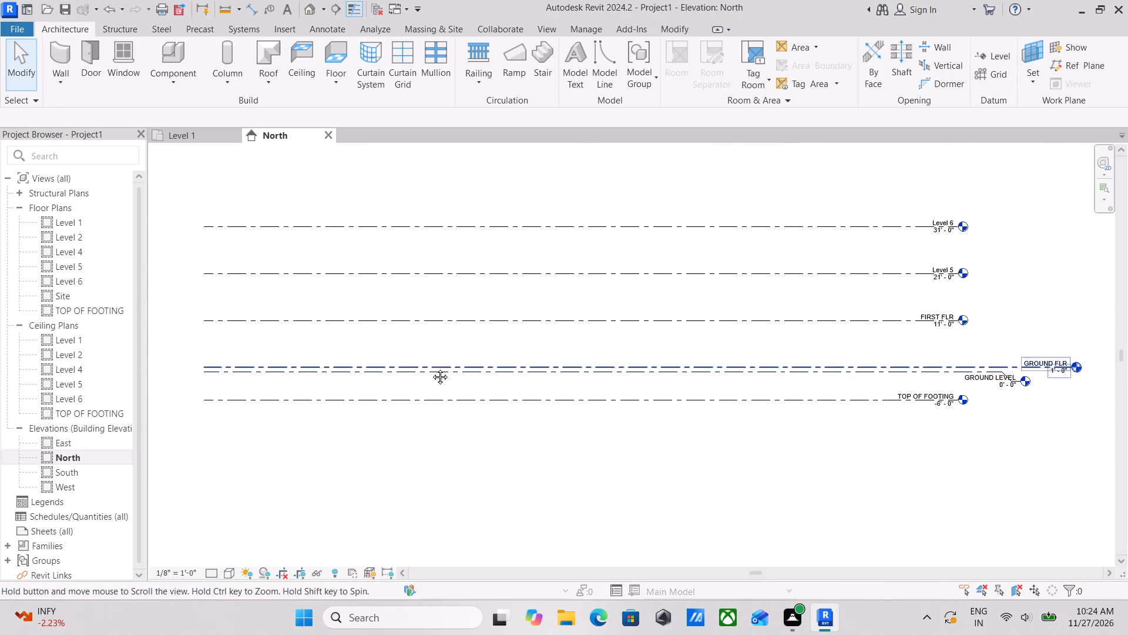
{"action": "middle_click_drag", "start_coordinate": [431, 368], "coordinate": [435, 367]}
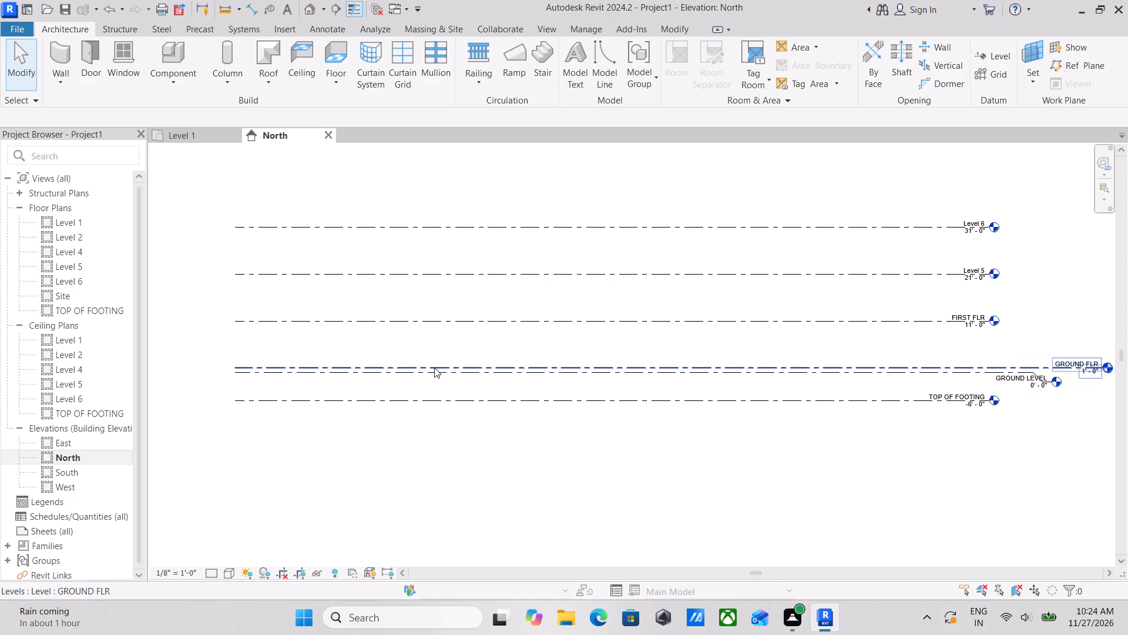
{"action": "scroll", "coordinate": [434, 367], "scroll_direction": "down", "scroll_amount": 3}
{"action": "scroll", "coordinate": [643, 409], "scroll_direction": "up", "scroll_amount": 3}
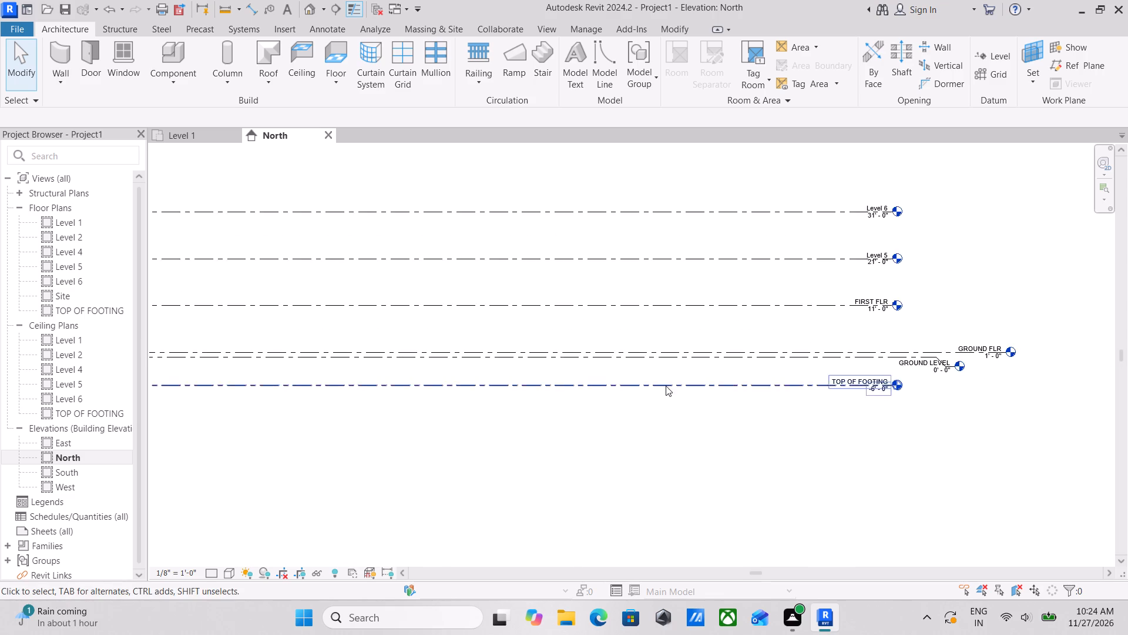
{"action": "scroll", "coordinate": [666, 385], "scroll_direction": "up", "scroll_amount": 3}
{"action": "scroll", "coordinate": [438, 349], "scroll_direction": "up", "scroll_amount": 3}
{"action": "key", "text": "Escape"}
{"action": "scroll", "coordinate": [438, 349], "scroll_direction": "down", "scroll_amount": 2}
{"action": "middle_click_drag", "start_coordinate": [438, 349], "coordinate": [440, 395]}
{"action": "scroll", "coordinate": [441, 387], "scroll_direction": "up", "scroll_amount": 1}
{"action": "middle_click_drag", "start_coordinate": [441, 387], "coordinate": [445, 417]}
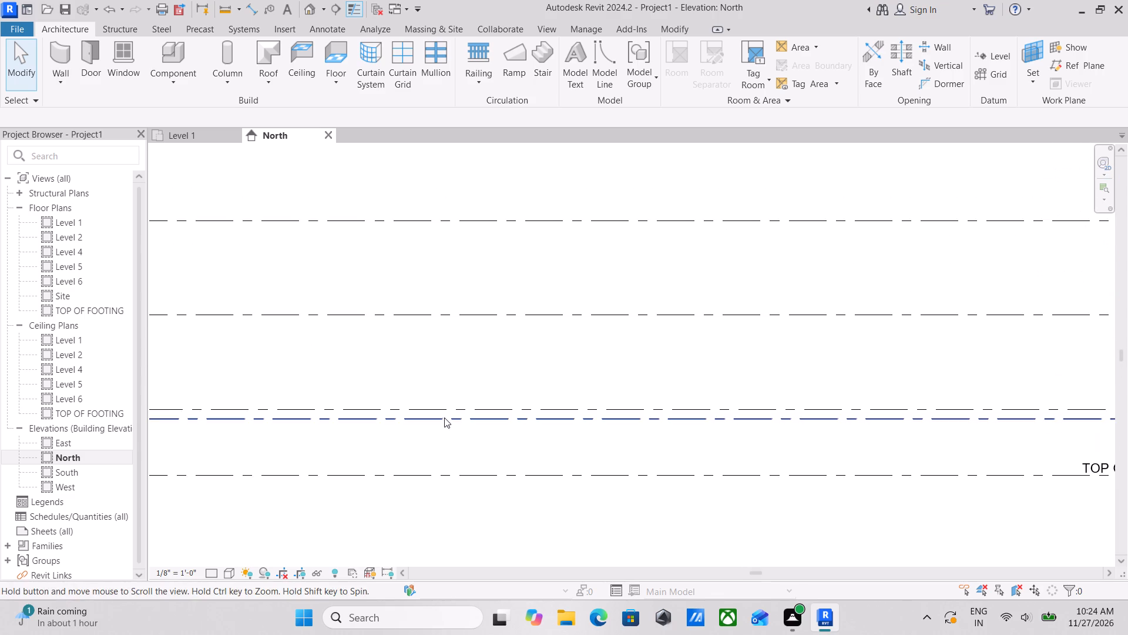
{"action": "scroll", "coordinate": [274, 371], "scroll_direction": "down", "scroll_amount": 4}
{"action": "middle_click_drag", "start_coordinate": [512, 379], "coordinate": [428, 319]}
{"action": "middle_click_drag", "start_coordinate": [576, 353], "coordinate": [600, 370]}
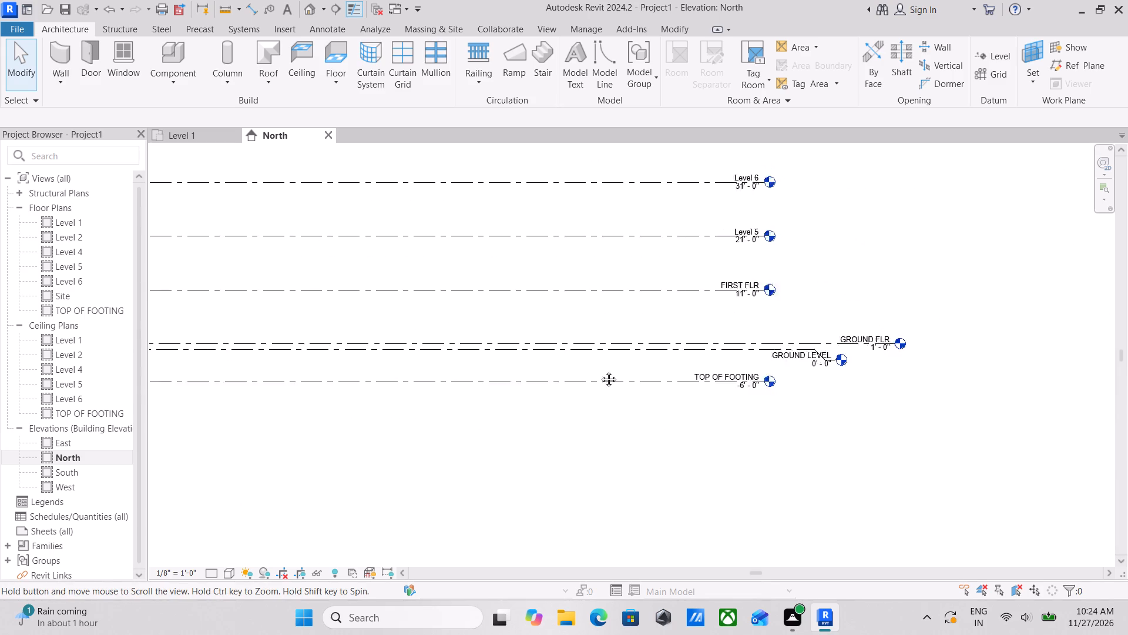
{"action": "middle_click_drag", "start_coordinate": [600, 370], "coordinate": [610, 372]}
{"action": "middle_click_drag", "start_coordinate": [488, 356], "coordinate": [637, 386]}
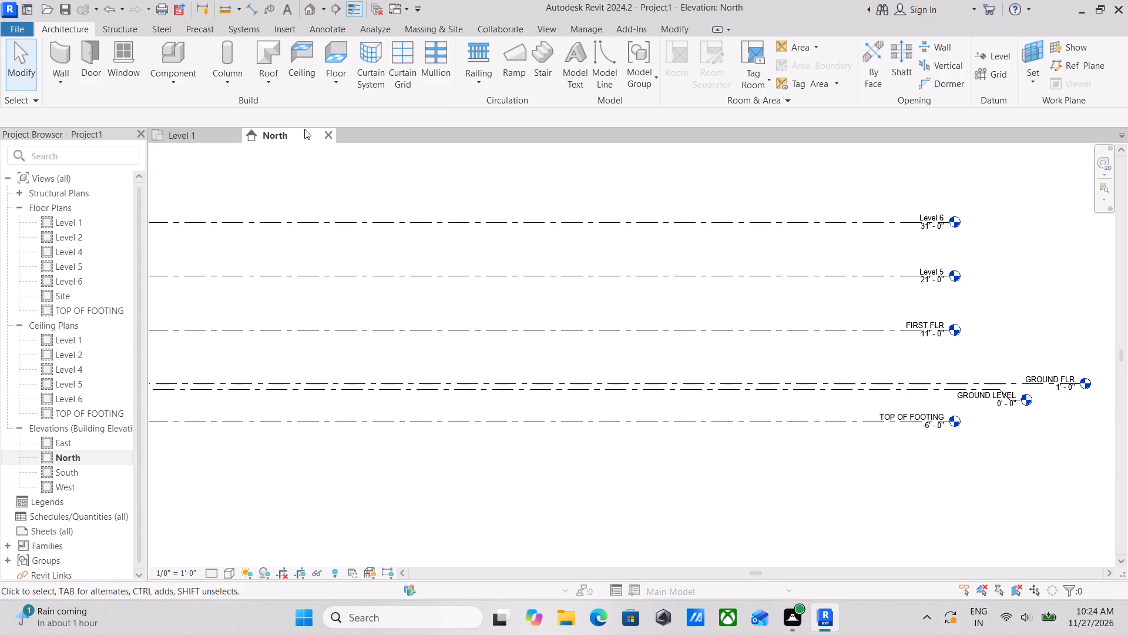
{"action": "scroll", "coordinate": [425, 381], "scroll_direction": "up", "scroll_amount": 2}
{"action": "scroll", "coordinate": [399, 381], "scroll_direction": "down", "scroll_amount": 1}
{"action": "middle_click_drag", "start_coordinate": [399, 381], "coordinate": [532, 372]}
{"action": "middle_click_drag", "start_coordinate": [330, 363], "coordinate": [482, 367]}
{"action": "scroll", "coordinate": [331, 365], "scroll_direction": "down", "scroll_amount": 1}
{"action": "middle_click_drag", "start_coordinate": [331, 365], "coordinate": [241, 371]}
{"action": "scroll", "coordinate": [351, 320], "scroll_direction": "down", "scroll_amount": 1}
{"action": "middle_click_drag", "start_coordinate": [352, 320], "coordinate": [340, 320]}
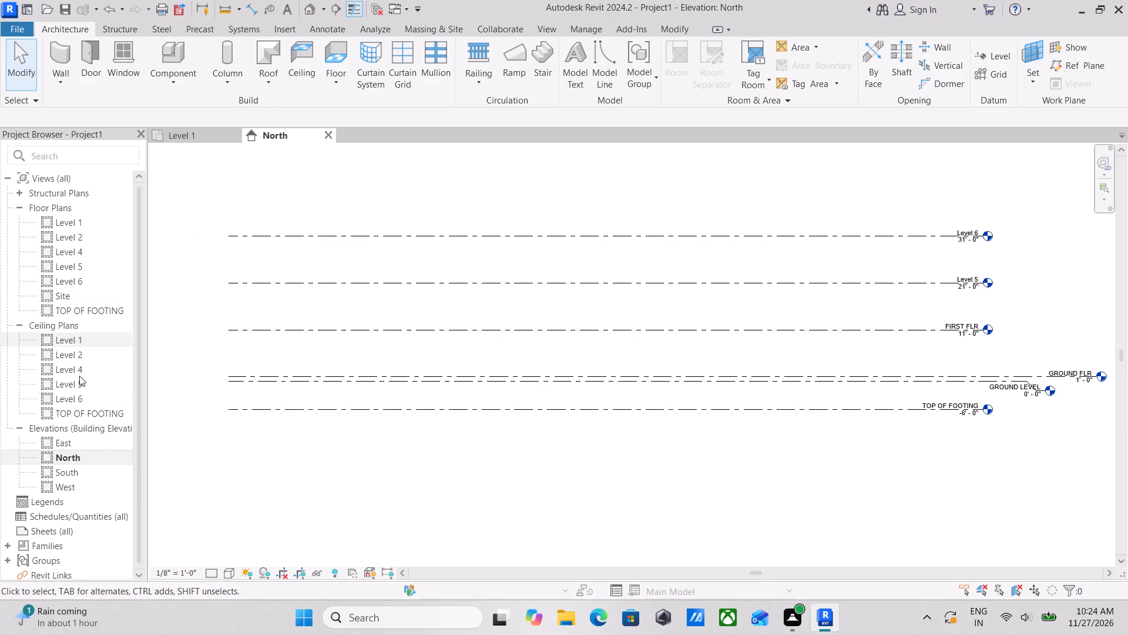
Open the TOP OF FOOTING structural plan view.
{"action": "scroll", "coordinate": [41, 447], "scroll_direction": "down", "scroll_amount": 2}
{"action": "scroll", "coordinate": [58, 513], "scroll_direction": "up", "scroll_amount": 3}
{"action": "scroll", "coordinate": [62, 508], "scroll_direction": "down", "scroll_amount": 3}
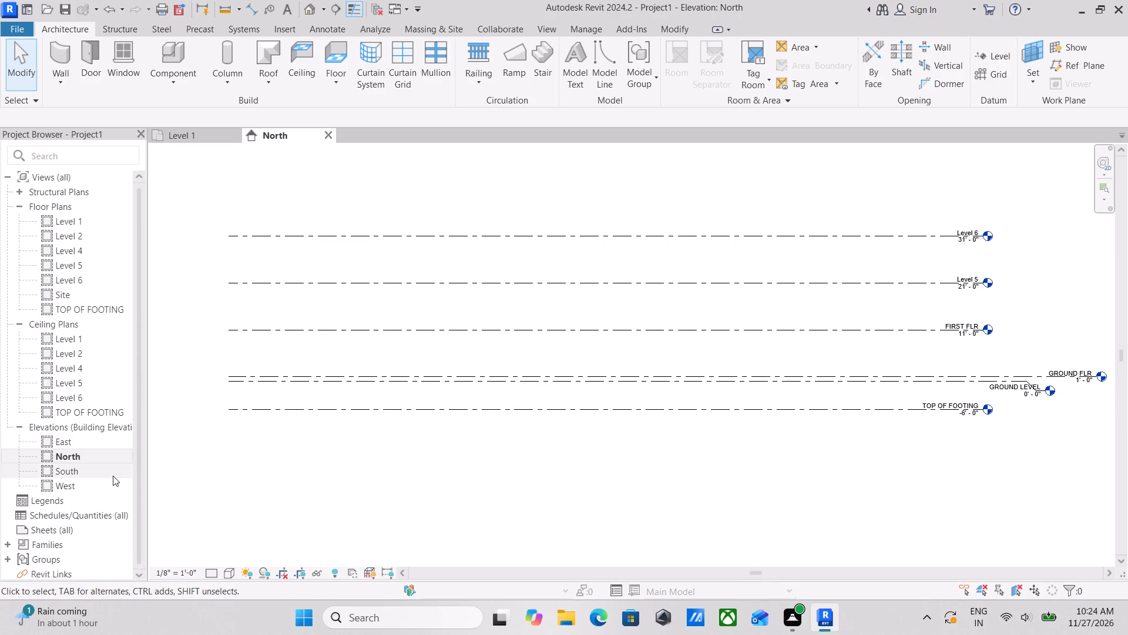
{"action": "left_click", "coordinate": [21, 188]}
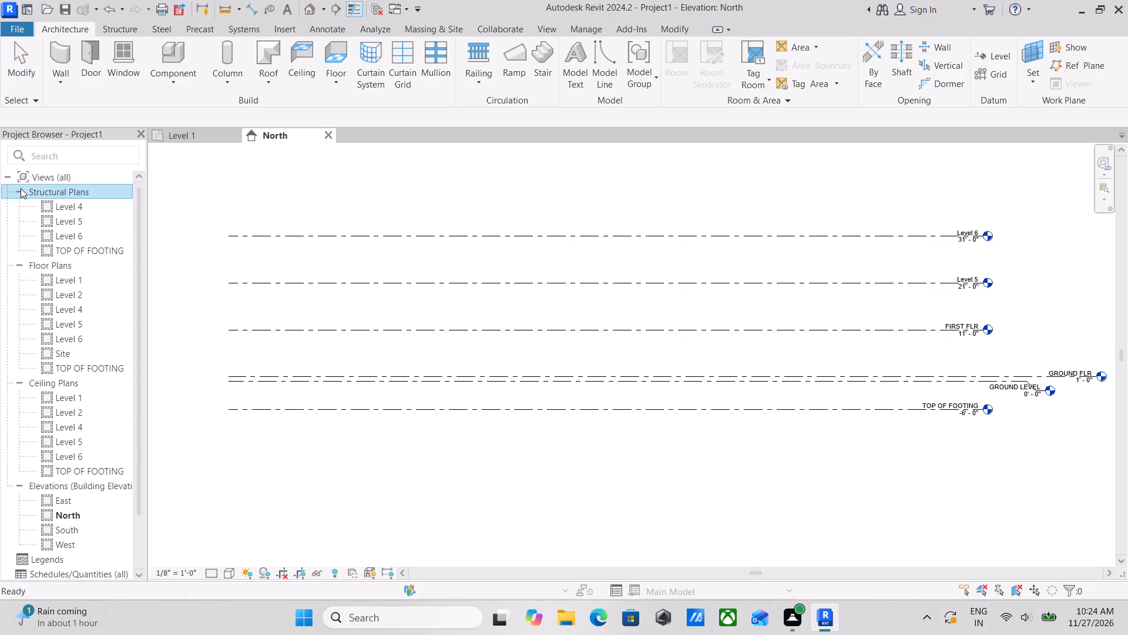
{"action": "double_click", "coordinate": [59, 250]}
{"action": "scroll", "coordinate": [606, 325], "scroll_direction": "up", "scroll_amount": 2}
{"action": "middle_click_drag", "start_coordinate": [606, 325], "coordinate": [606, 325]}
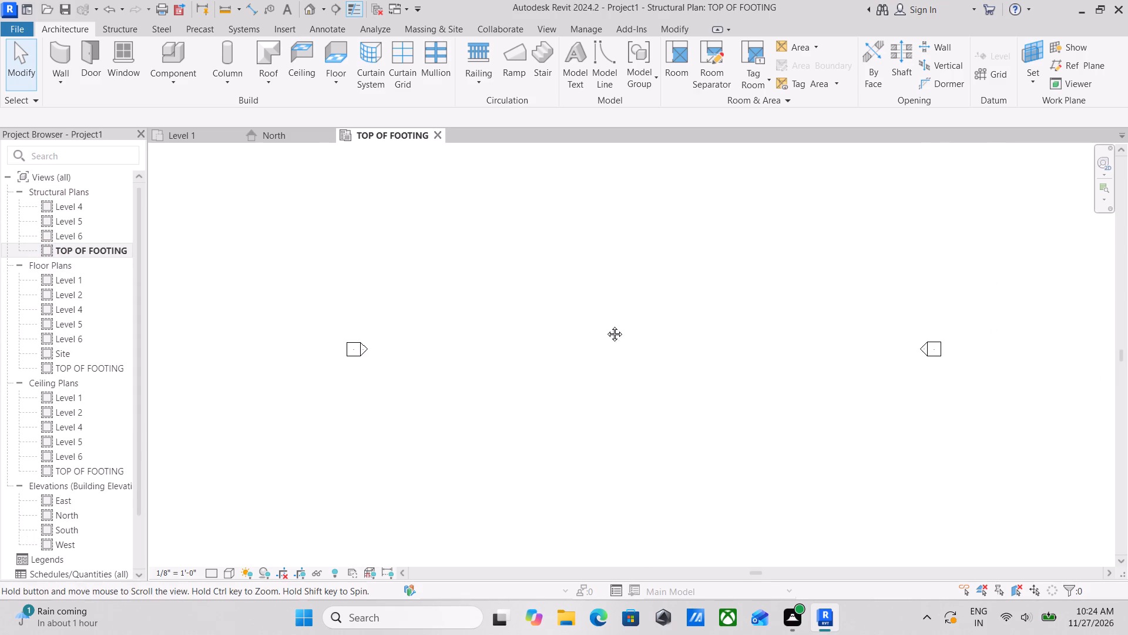
{"action": "middle_click_drag", "start_coordinate": [606, 325], "coordinate": [202, 414]}
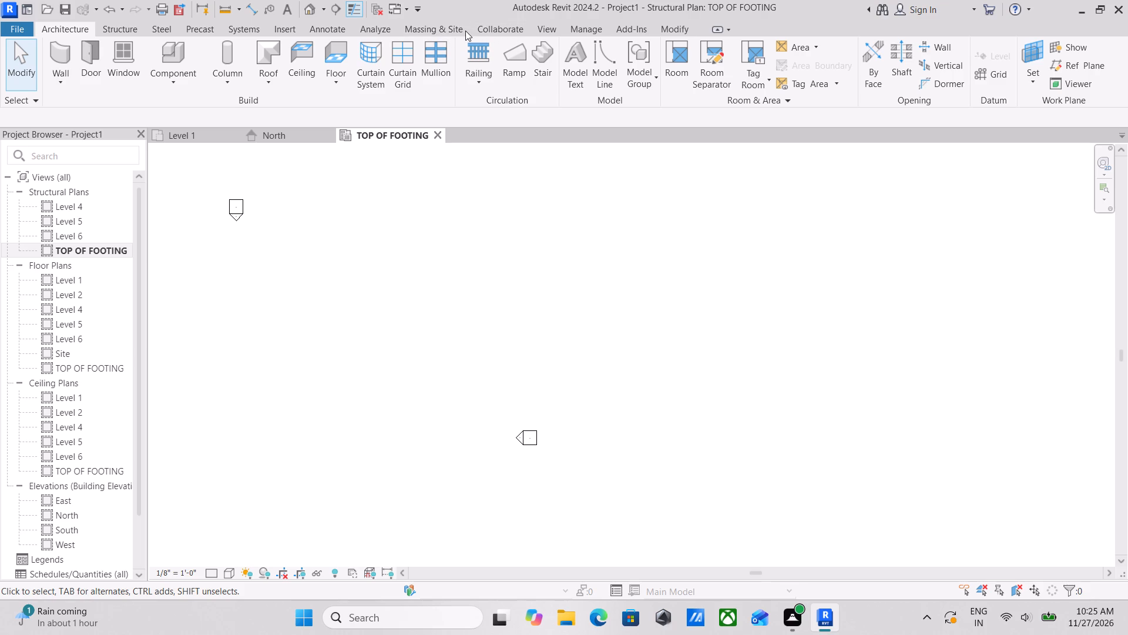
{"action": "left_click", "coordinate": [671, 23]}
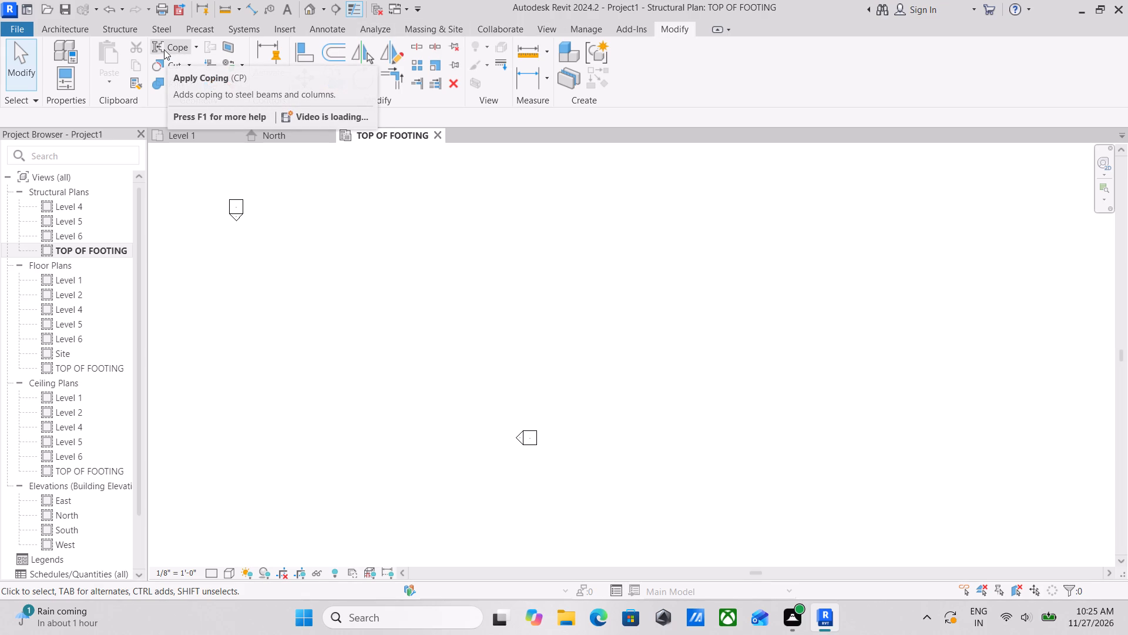
Import the image "WhatsApp Image 2026-11-27 at 10.16.42 AM.jpeg" from Downloads and place it midway between the elevation markers.
{"action": "left_click", "coordinate": [282, 26]}
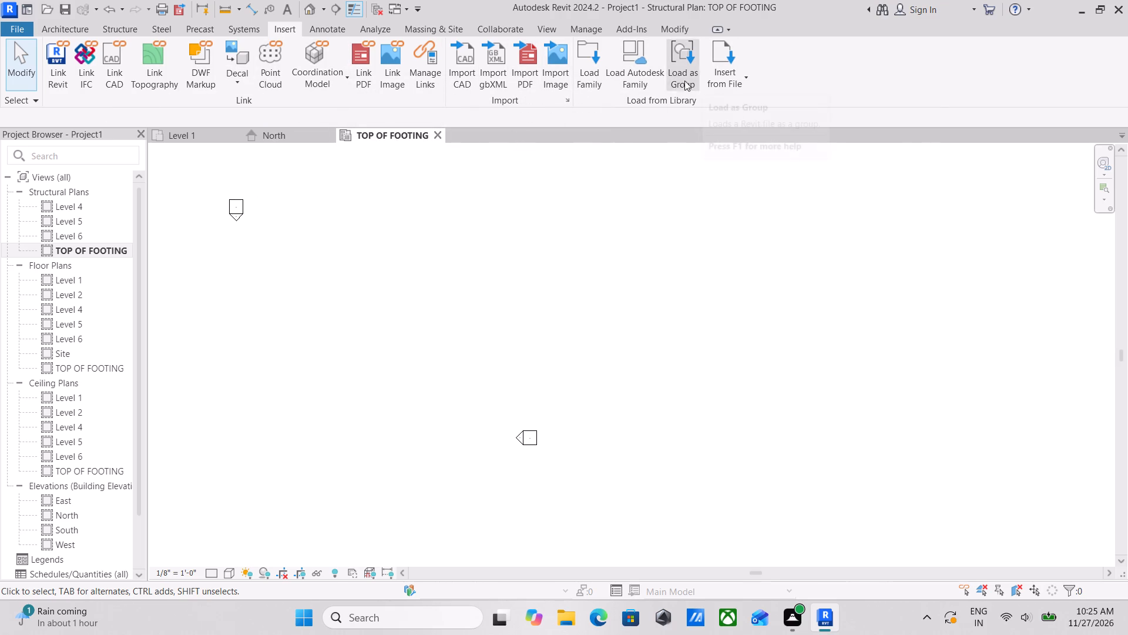
{"action": "left_click", "coordinate": [556, 62]}
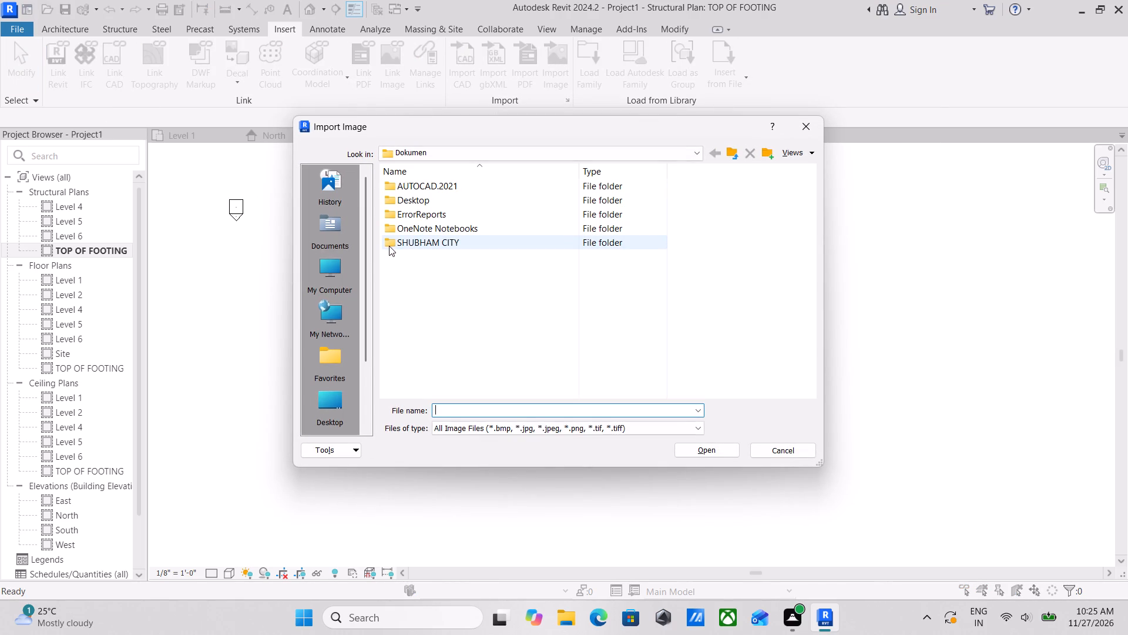
{"action": "scroll", "coordinate": [334, 273], "scroll_direction": "down", "scroll_amount": 3}
{"action": "double_click", "coordinate": [325, 323]}
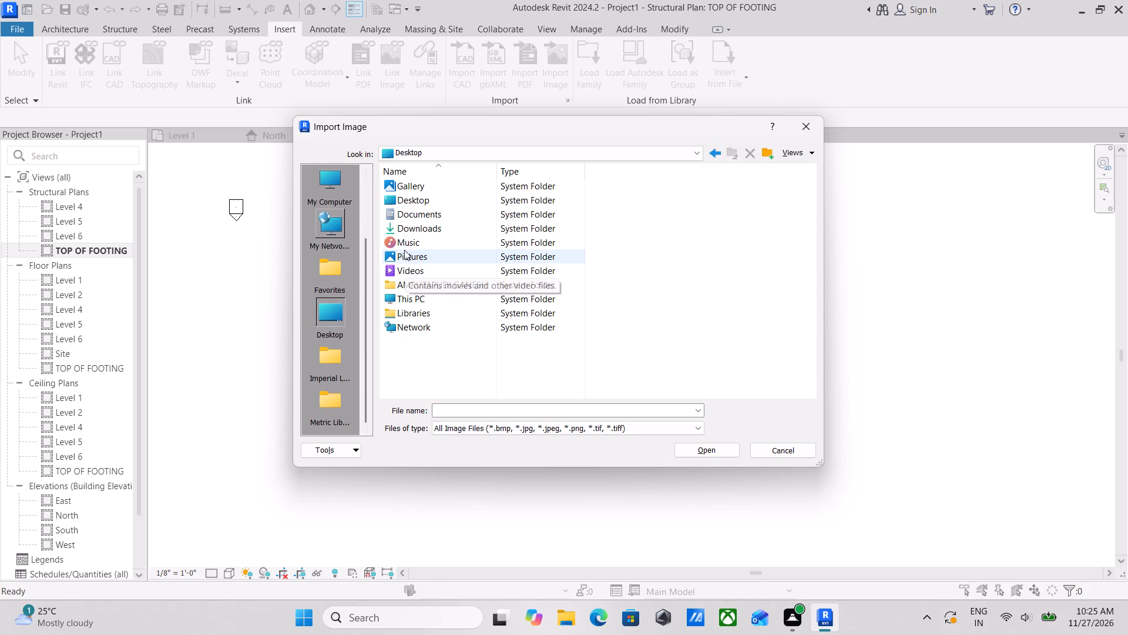
{"action": "double_click", "coordinate": [406, 253]}
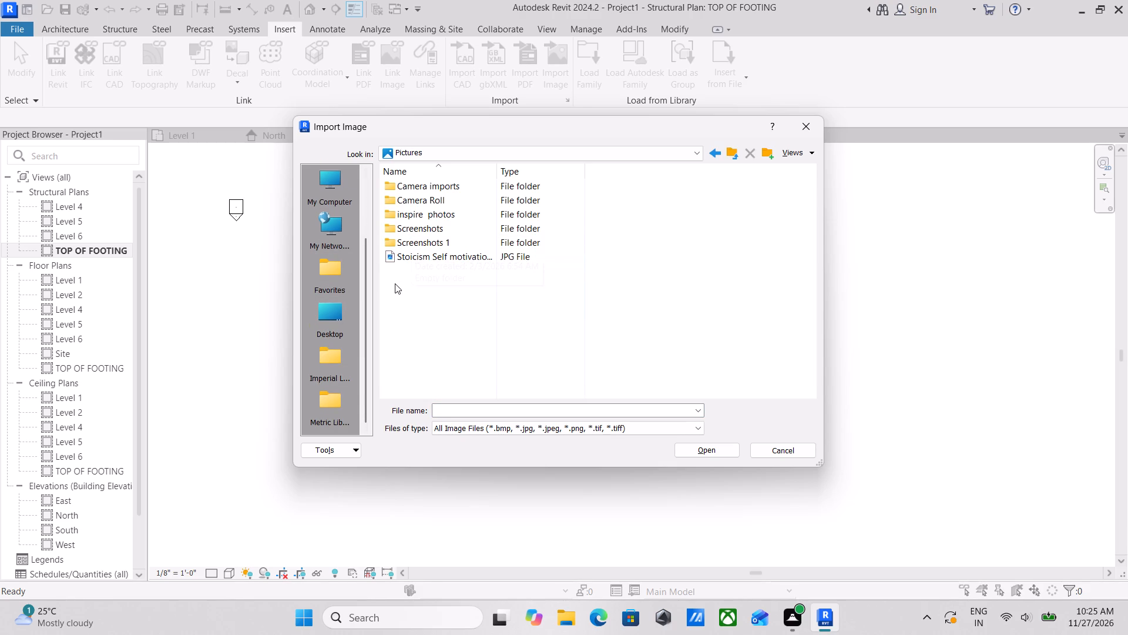
{"action": "left_click", "coordinate": [717, 153]}
{"action": "scroll", "coordinate": [427, 256], "scroll_direction": "up", "scroll_amount": 2}
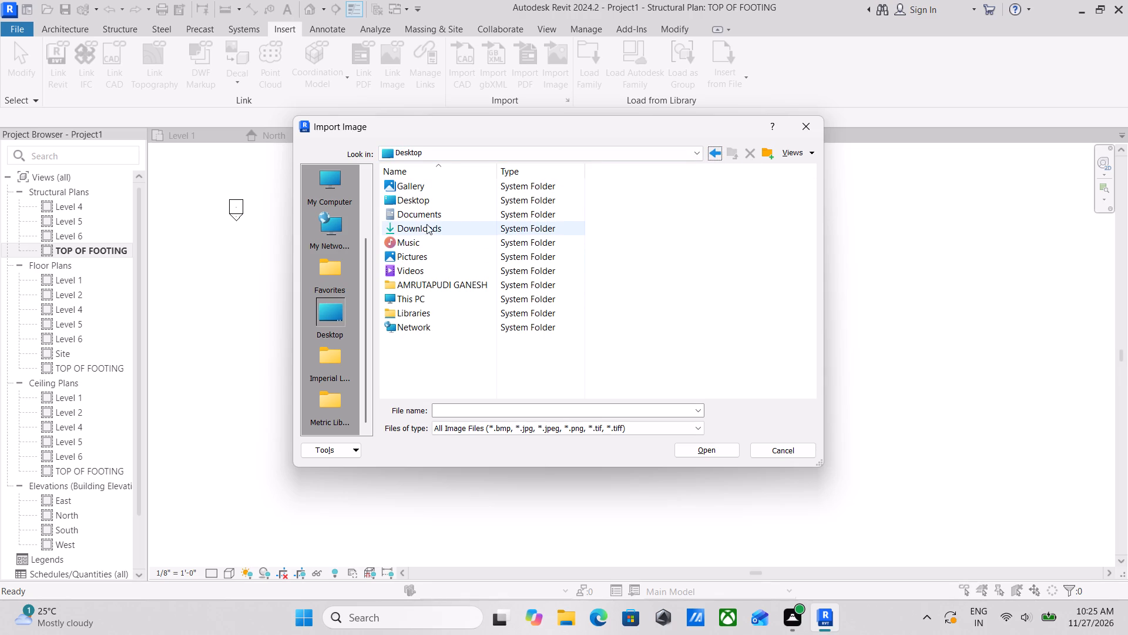
{"action": "double_click", "coordinate": [427, 224]}
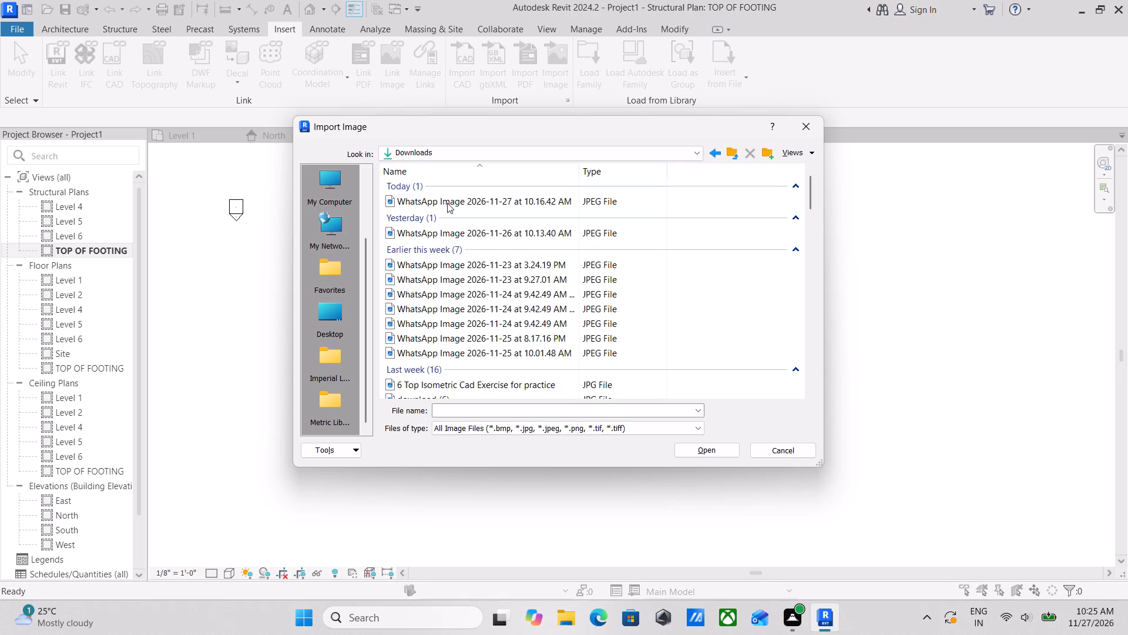
{"action": "left_click", "coordinate": [447, 203]}
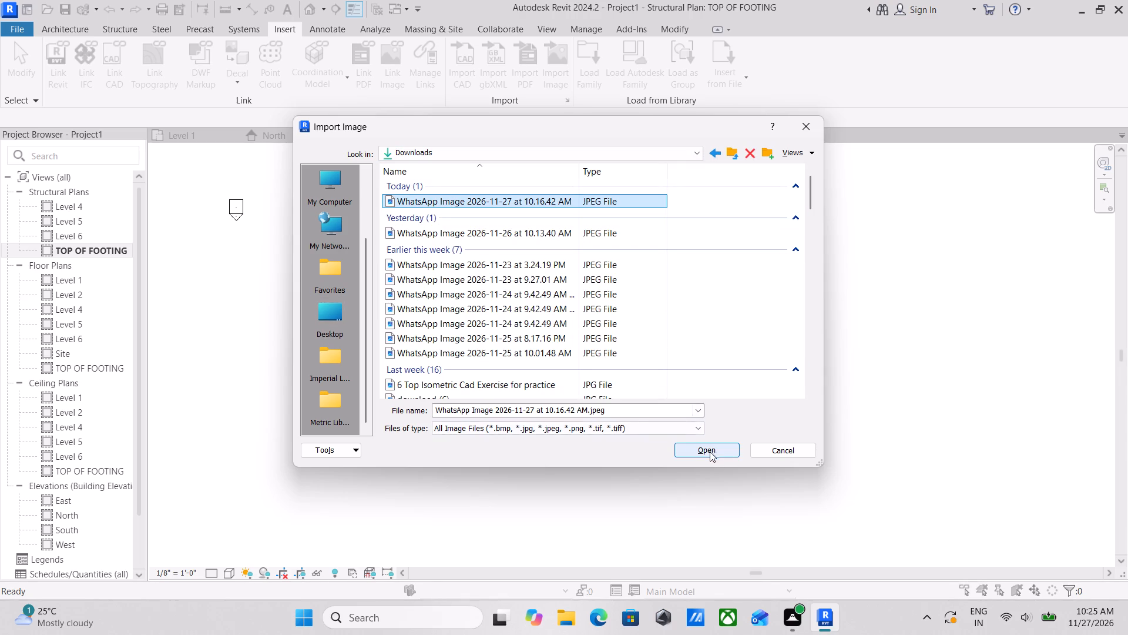
{"action": "left_click", "coordinate": [709, 449]}
{"action": "scroll", "coordinate": [579, 324], "scroll_direction": "down", "scroll_amount": 3}
{"action": "middle_click_drag", "start_coordinate": [579, 324], "coordinate": [597, 413]}
{"action": "scroll", "coordinate": [427, 374], "scroll_direction": "down", "scroll_amount": 1}
{"action": "middle_click_drag", "start_coordinate": [427, 374], "coordinate": [613, 216]}
{"action": "left_click", "coordinate": [564, 322]}
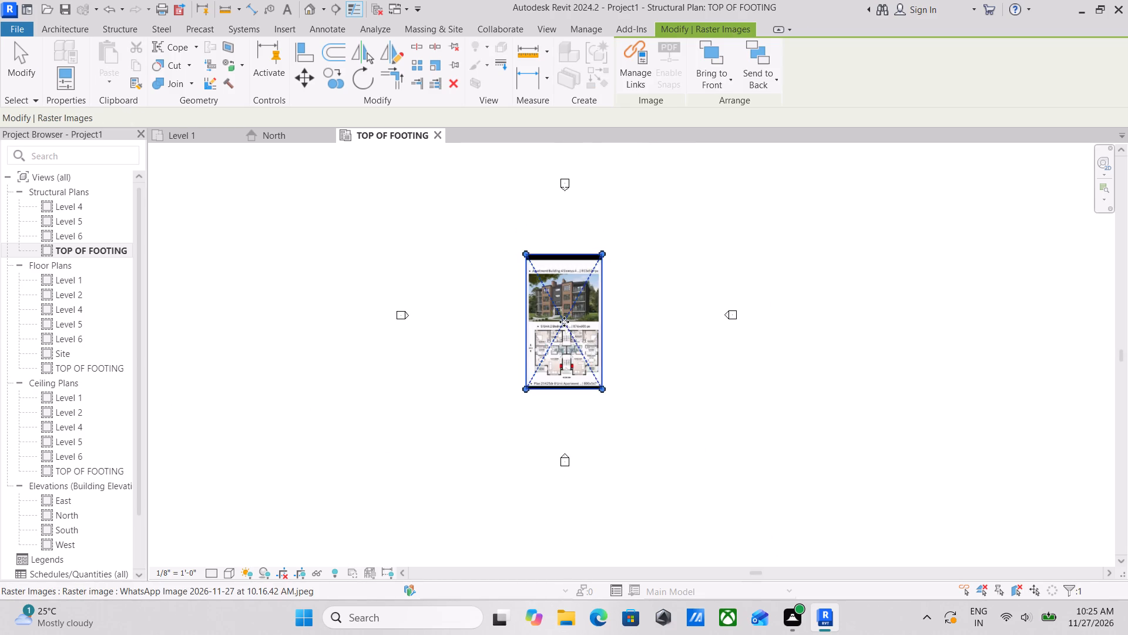
Enlarge the imported apartment plan image by stretching its two lower corners outward.
{"action": "scroll", "coordinate": [572, 336], "scroll_direction": "up", "scroll_amount": 3}
{"action": "middle_click_drag", "start_coordinate": [573, 338], "coordinate": [500, 258]}
{"action": "scroll", "coordinate": [451, 329], "scroll_direction": "up", "scroll_amount": 3}
{"action": "middle_click_drag", "start_coordinate": [451, 329], "coordinate": [330, 354]}
{"action": "scroll", "coordinate": [342, 358], "scroll_direction": "up", "scroll_amount": 1}
{"action": "left_click_drag", "start_coordinate": [493, 365], "coordinate": [608, 425]}
{"action": "middle_click_drag", "start_coordinate": [471, 356], "coordinate": [593, 296]}
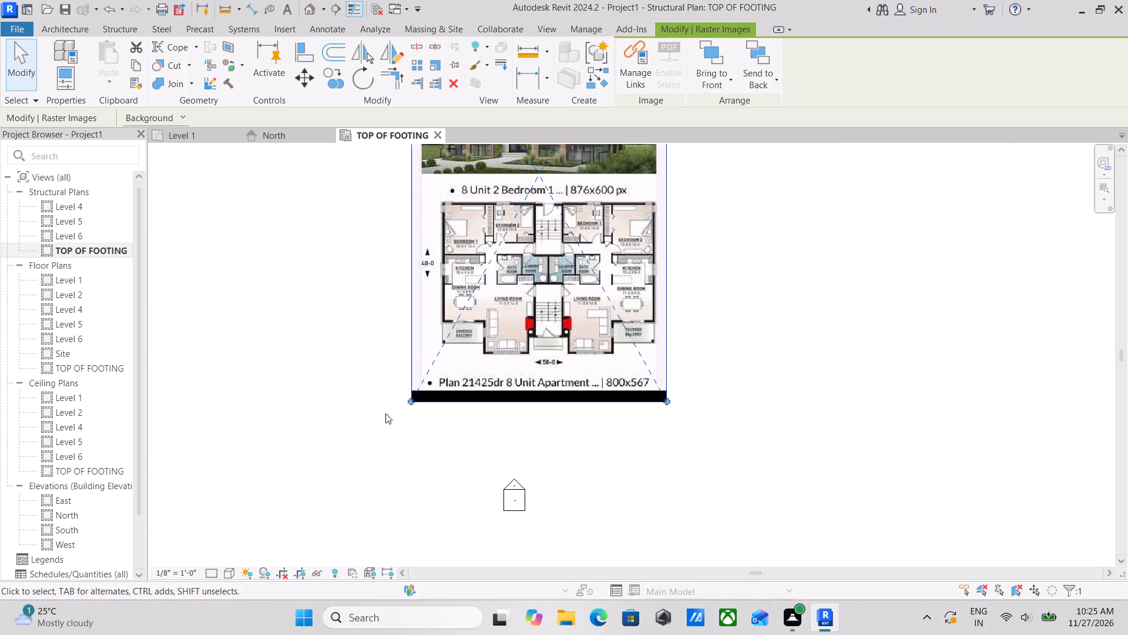
{"action": "left_click_drag", "start_coordinate": [413, 402], "coordinate": [349, 416]}
{"action": "middle_click_drag", "start_coordinate": [431, 352], "coordinate": [351, 415]}
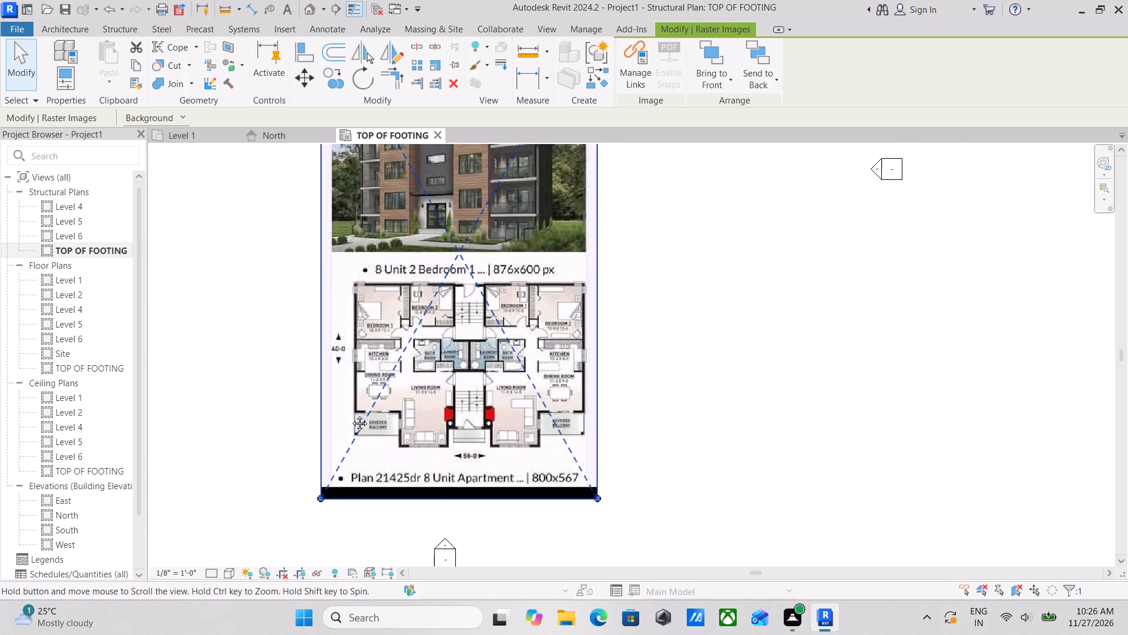
{"action": "middle_click_drag", "start_coordinate": [351, 415], "coordinate": [347, 416]}
{"action": "scroll", "coordinate": [411, 325], "scroll_direction": "down", "scroll_amount": 2}
{"action": "middle_click_drag", "start_coordinate": [411, 325], "coordinate": [433, 350]}
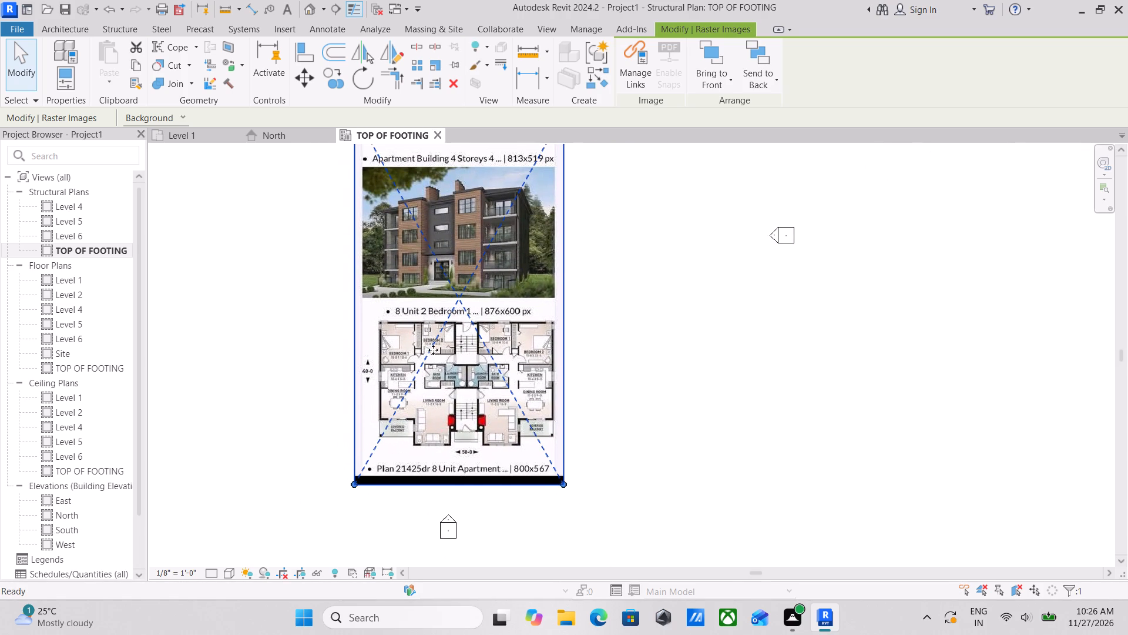
Nudge the imported image upward in the plan, away from the south elevation marker.
{"action": "key", "text": "Up"}
{"action": "key", "text": "Up"}
{"action": "key", "text": "Up"}
{"action": "key", "text": "Up"}
{"action": "key", "text": "Up"}
{"action": "key", "text": "Up"}
{"action": "key", "text": "Up"}
{"action": "key", "text": "Up"}
{"action": "key", "text": "Up"}
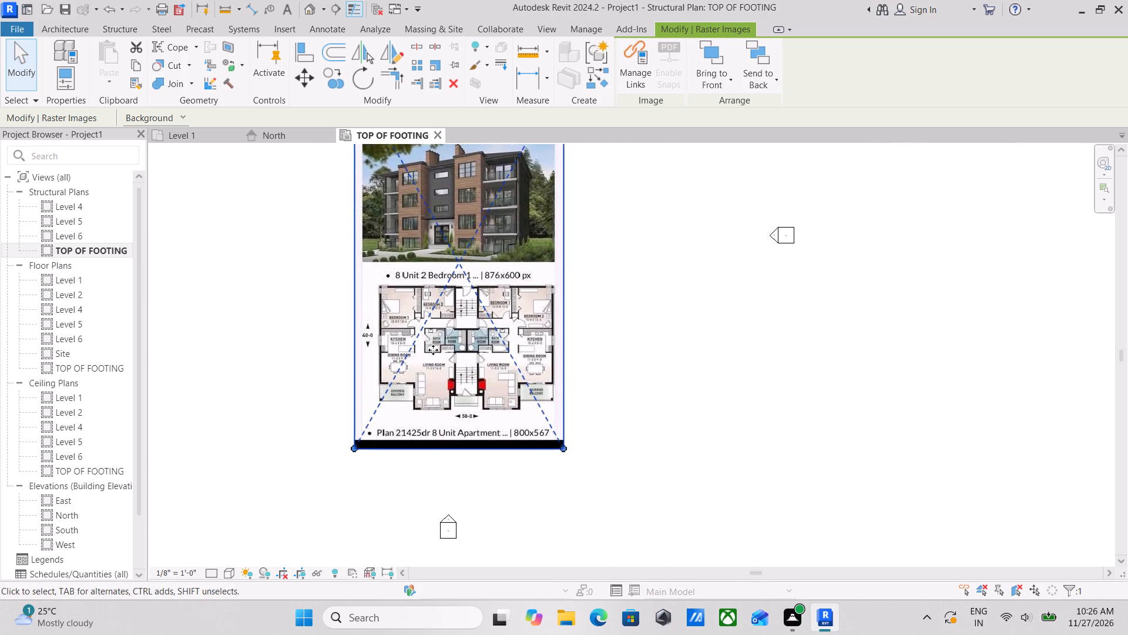
{"action": "key", "text": "Up"}
{"action": "key", "text": "Up"}
{"action": "key", "text": "Up"}
{"action": "key", "text": "Up"}
{"action": "key", "text": "Up"}
{"action": "key", "text": "Up"}
{"action": "key", "text": "Up"}
{"action": "key", "text": "Up"}
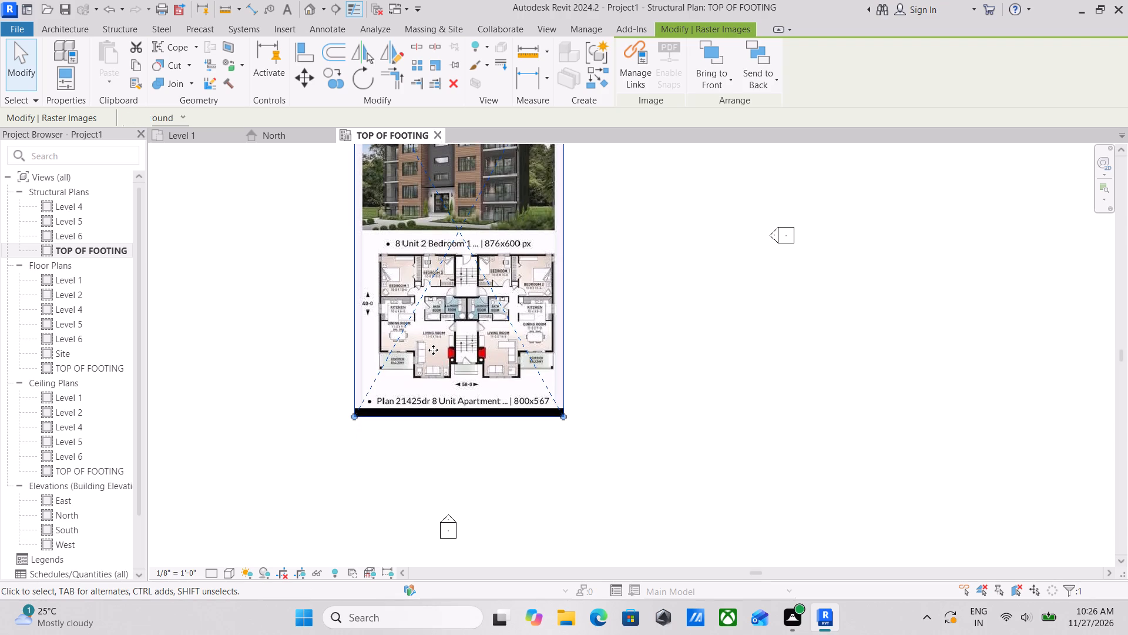
{"action": "key", "text": "Up"}
{"action": "key", "text": "Up"}
{"action": "key", "text": "Up"}
{"action": "key", "text": "Up"}
{"action": "scroll", "coordinate": [598, 384], "scroll_direction": "up", "scroll_amount": 1}
{"action": "middle_click_drag", "start_coordinate": [601, 377], "coordinate": [693, 457]}
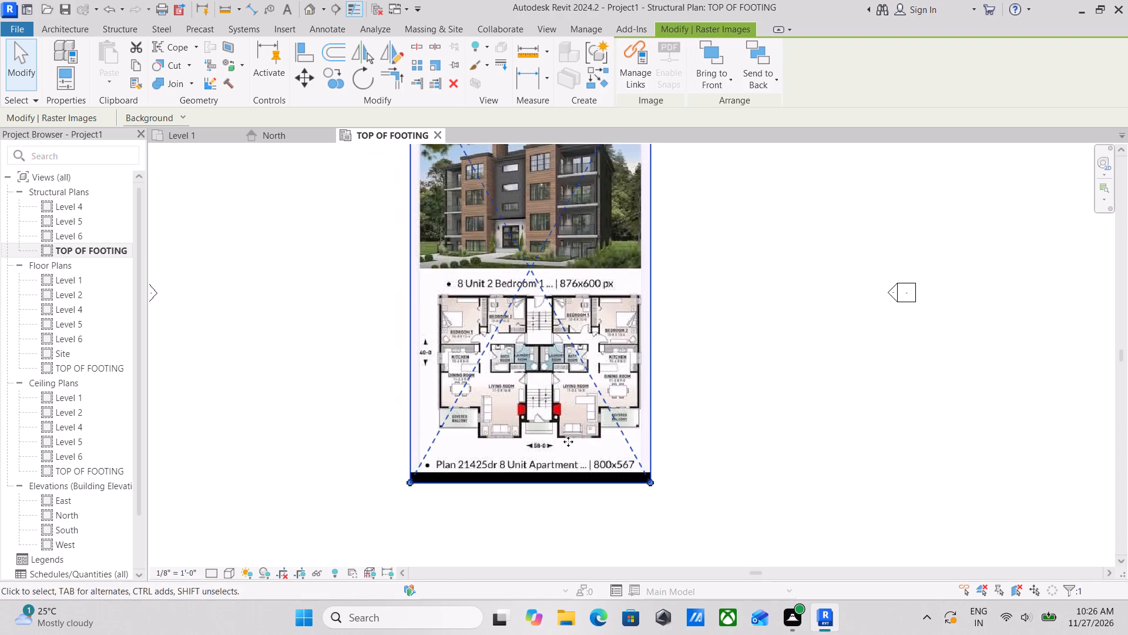
{"action": "scroll", "coordinate": [559, 442], "scroll_direction": "up", "scroll_amount": 5}
{"action": "middle_click_drag", "start_coordinate": [639, 462], "coordinate": [576, 422]}
{"action": "key", "text": "Up"}
{"action": "key", "text": "Up"}
{"action": "key", "text": "Up"}
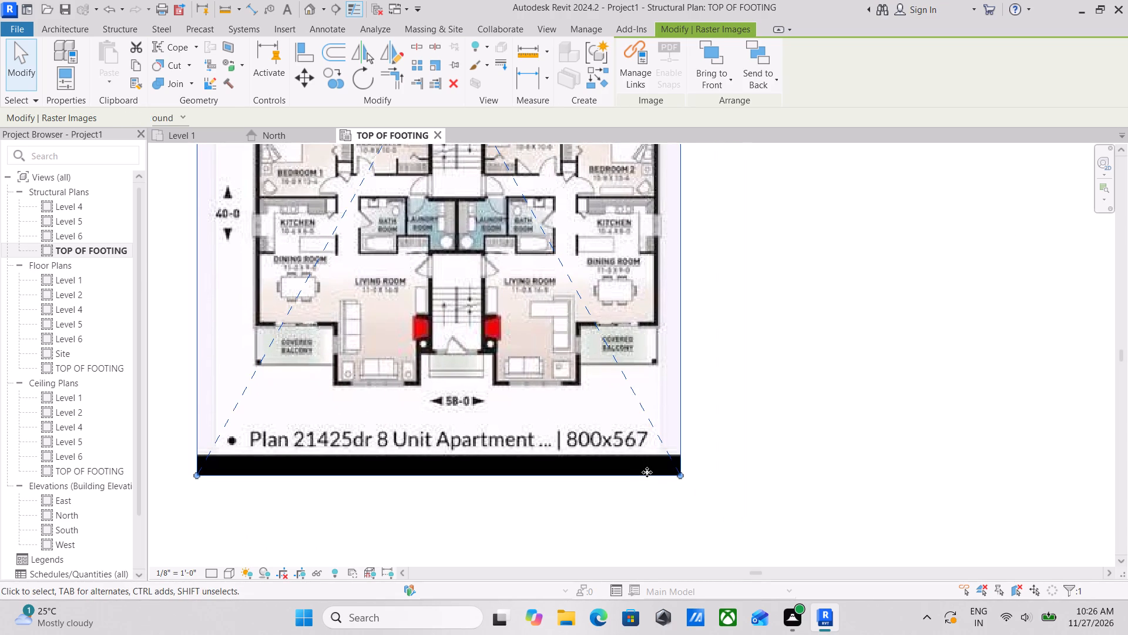
Enlarge the image slightly more from its lower-right corner.
{"action": "scroll", "coordinate": [650, 469], "scroll_direction": "up", "scroll_amount": 1}
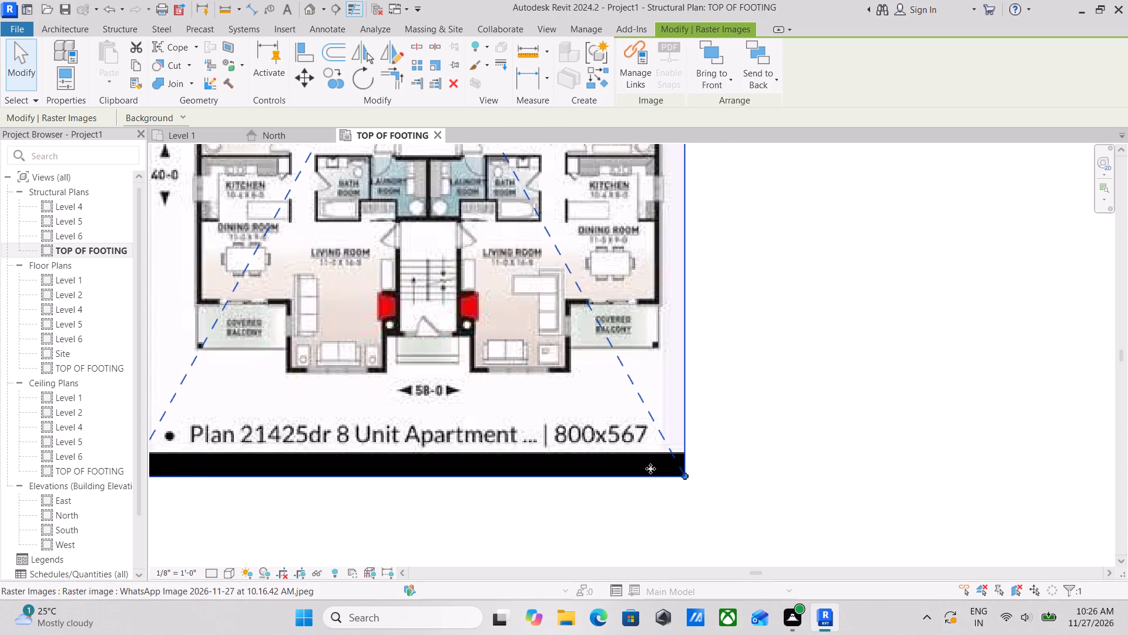
{"action": "scroll", "coordinate": [663, 465], "scroll_direction": "down", "scroll_amount": 2}
{"action": "left_click_drag", "start_coordinate": [683, 473], "coordinate": [724, 499]}
{"action": "scroll", "coordinate": [478, 415], "scroll_direction": "down", "scroll_amount": 2}
{"action": "middle_click_drag", "start_coordinate": [479, 416], "coordinate": [558, 490]}
{"action": "middle_click_drag", "start_coordinate": [482, 375], "coordinate": [513, 412]}
{"action": "scroll", "coordinate": [508, 410], "scroll_direction": "up", "scroll_amount": 1}
{"action": "scroll", "coordinate": [508, 409], "scroll_direction": "down", "scroll_amount": 3}
{"action": "middle_click_drag", "start_coordinate": [508, 409], "coordinate": [506, 340]}
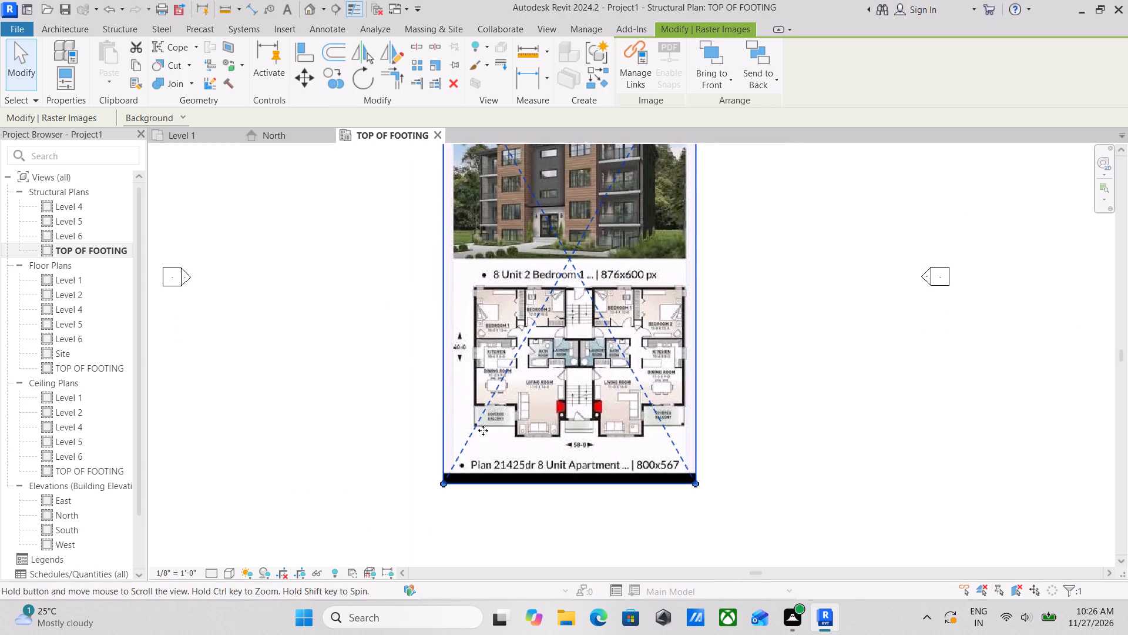
{"action": "scroll", "coordinate": [480, 440], "scroll_direction": "up", "scroll_amount": 3}
{"action": "middle_click_drag", "start_coordinate": [509, 369], "coordinate": [552, 466]}
{"action": "middle_click_drag", "start_coordinate": [553, 392], "coordinate": [570, 445]}
{"action": "middle_click_drag", "start_coordinate": [547, 385], "coordinate": [528, 413]}
Start the Wall command with the Generic - 8" type and display the Properties palette.
{"action": "type", "text": "WA"}
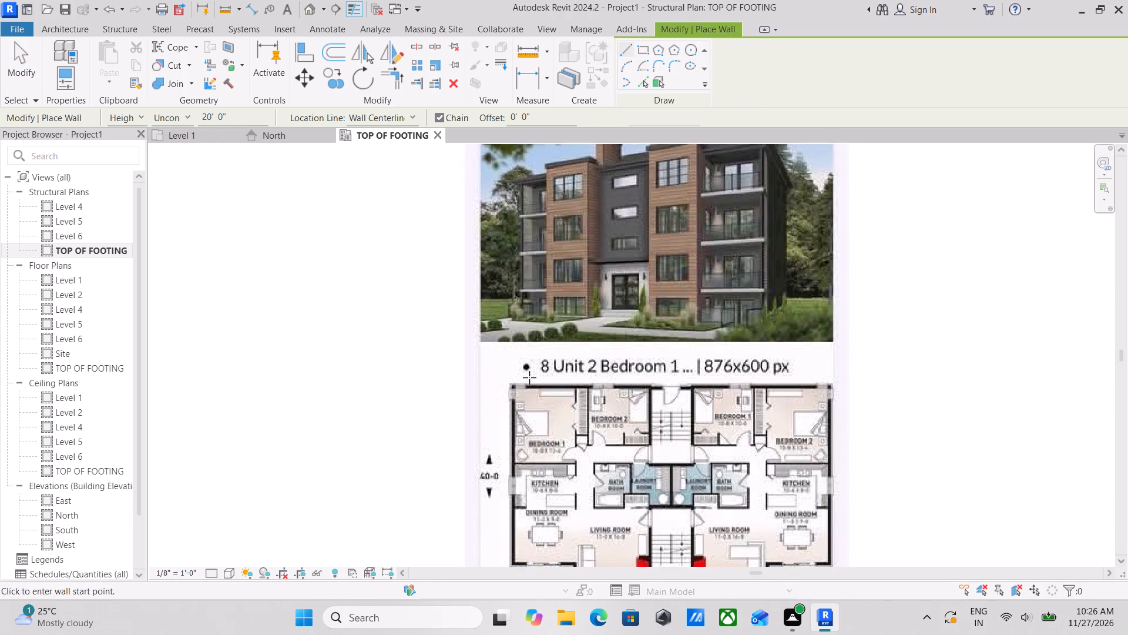
{"action": "left_click", "coordinate": [190, 118]}
{"action": "left_click", "coordinate": [187, 112]}
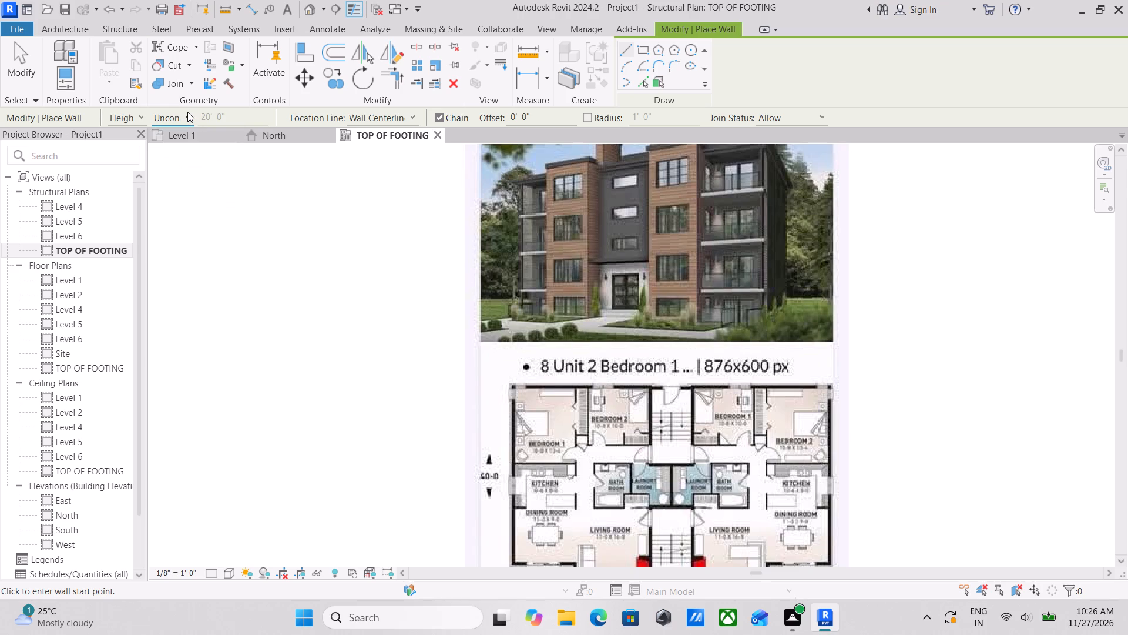
{"action": "scroll", "coordinate": [542, 349], "scroll_direction": "up", "scroll_amount": 5}
{"action": "scroll", "coordinate": [449, 396], "scroll_direction": "up", "scroll_amount": 4}
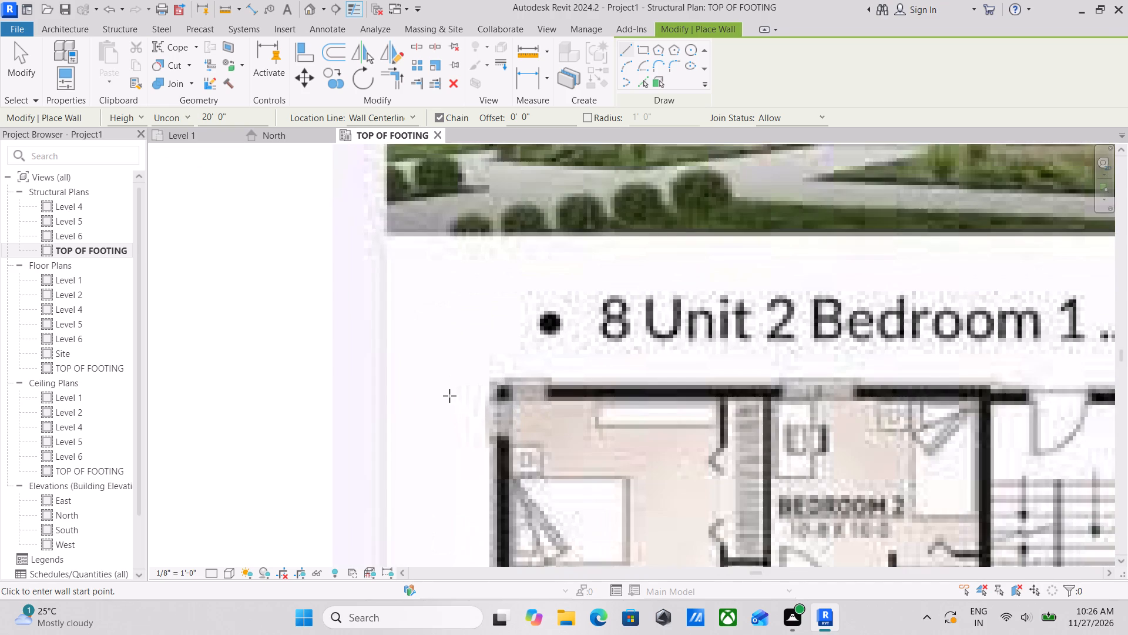
{"action": "scroll", "coordinate": [459, 383], "scroll_direction": "down", "scroll_amount": 2}
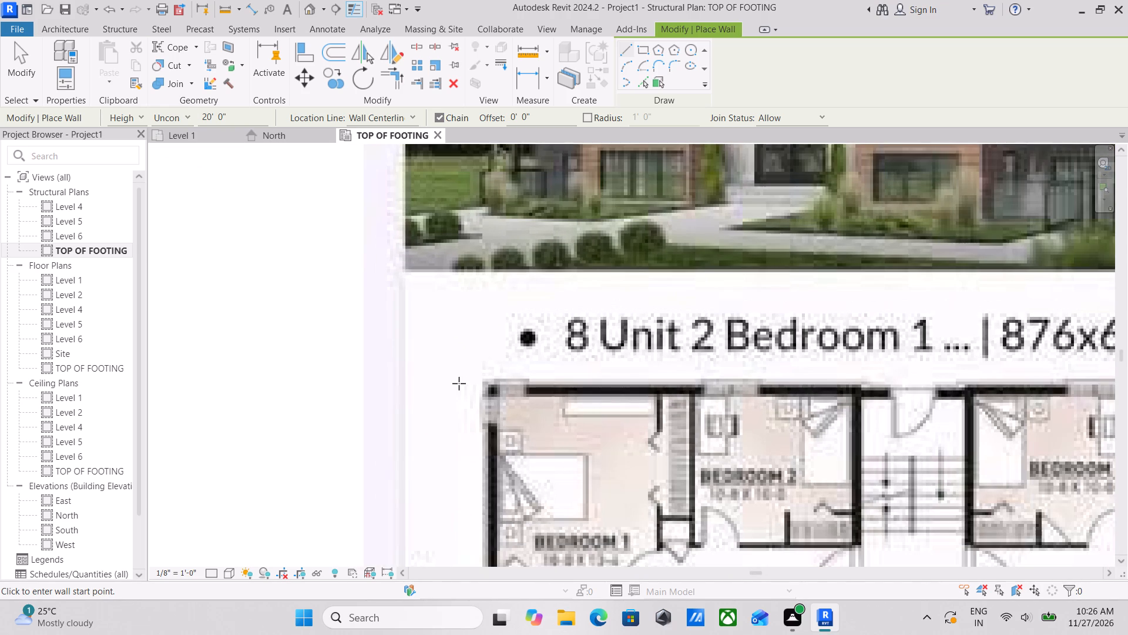
{"action": "key", "text": "ctrl+1"}
{"action": "key", "text": "ctrl+2"}
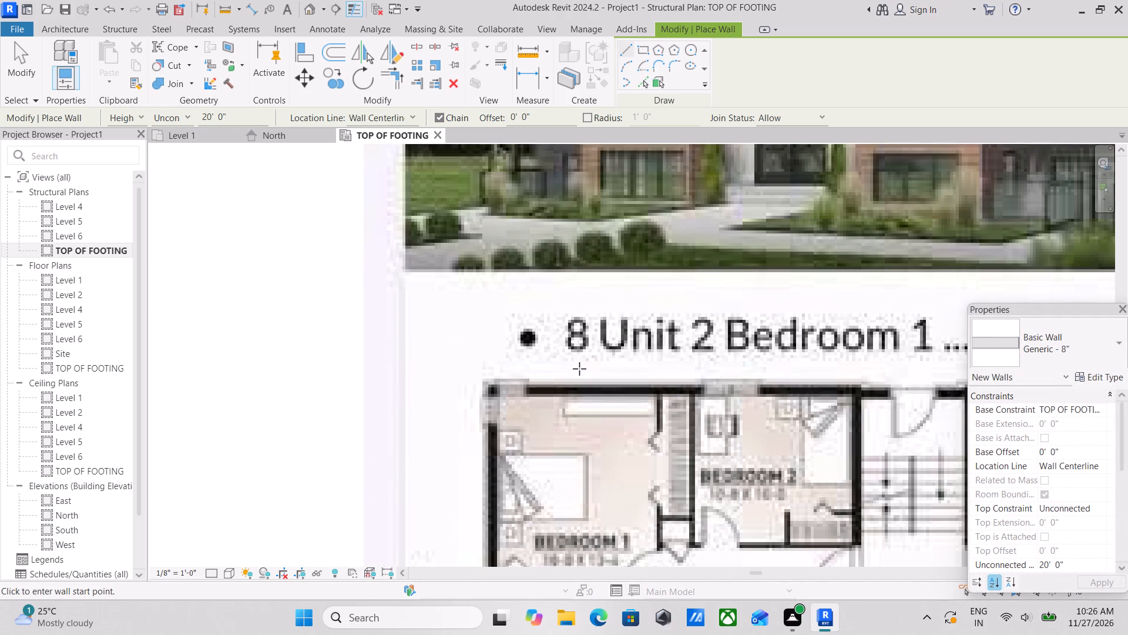
Gauge the plan image's overall width with a trial wall along its upper exterior wall, then cancel it.
{"action": "scroll", "coordinate": [340, 292], "scroll_direction": "down", "scroll_amount": 5}
{"action": "middle_click_drag", "start_coordinate": [462, 301], "coordinate": [281, 353]}
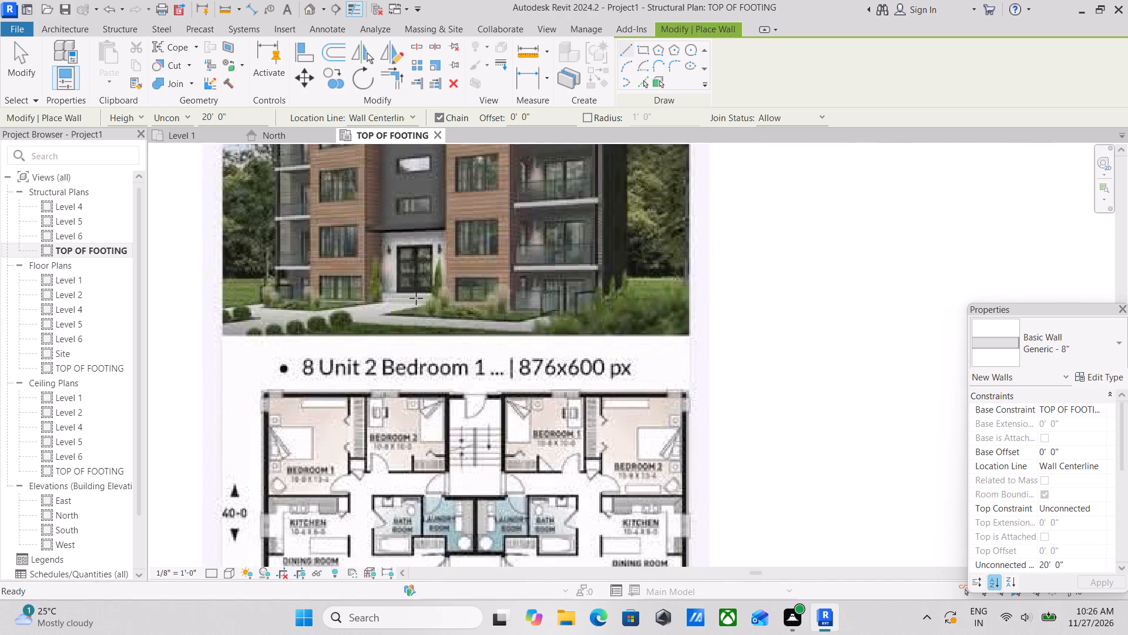
{"action": "middle_click_drag", "start_coordinate": [417, 298], "coordinate": [481, 345]}
{"action": "scroll", "coordinate": [509, 363], "scroll_direction": "down", "scroll_amount": 3}
{"action": "scroll", "coordinate": [476, 437], "scroll_direction": "up", "scroll_amount": 3}
{"action": "scroll", "coordinate": [332, 430], "scroll_direction": "up", "scroll_amount": 5}
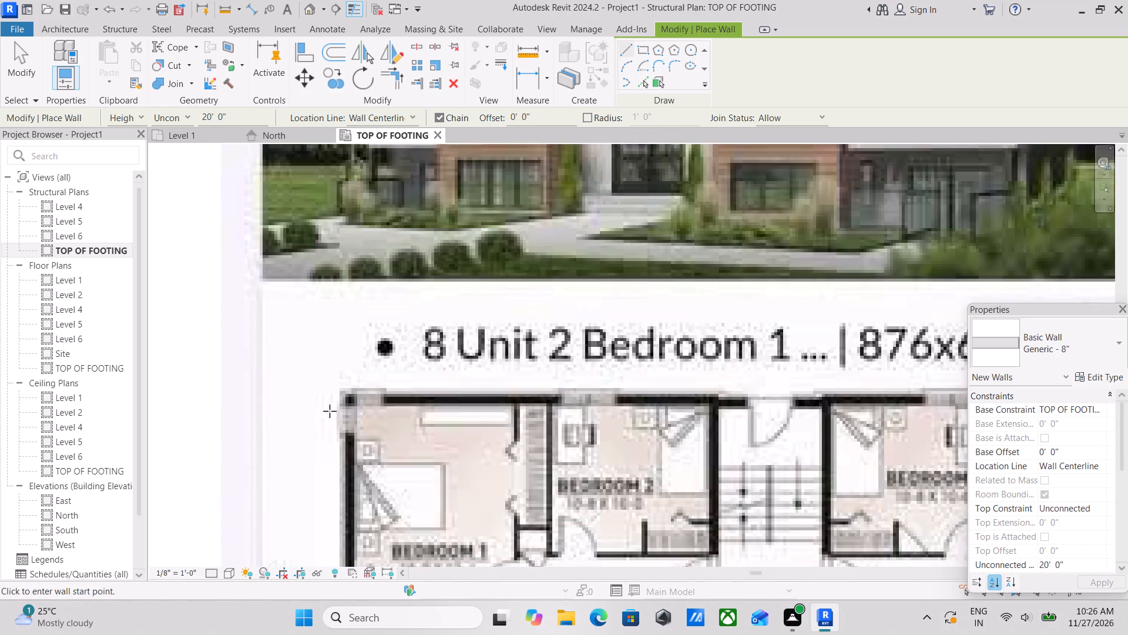
{"action": "scroll", "coordinate": [330, 411], "scroll_direction": "up", "scroll_amount": 3}
{"action": "left_click", "coordinate": [352, 392]}
{"action": "middle_click_drag", "start_coordinate": [529, 393], "coordinate": [105, 384]}
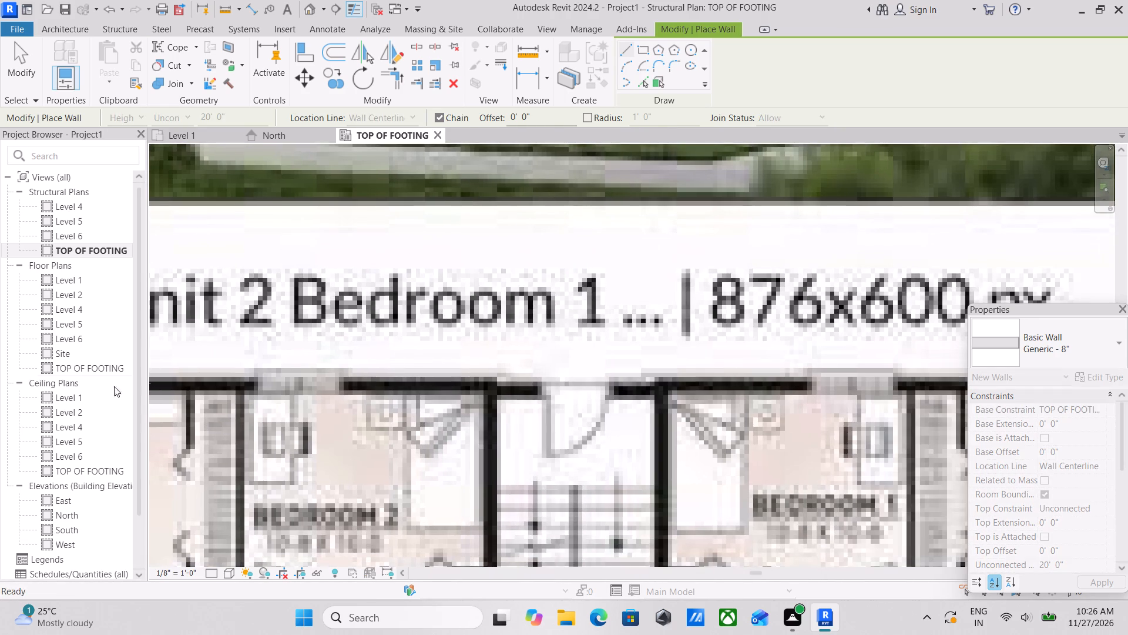
{"action": "scroll", "coordinate": [544, 381], "scroll_direction": "down", "scroll_amount": 3}
{"action": "scroll", "coordinate": [707, 385], "scroll_direction": "down", "scroll_amount": 2}
{"action": "middle_click_drag", "start_coordinate": [707, 385], "coordinate": [512, 401]}
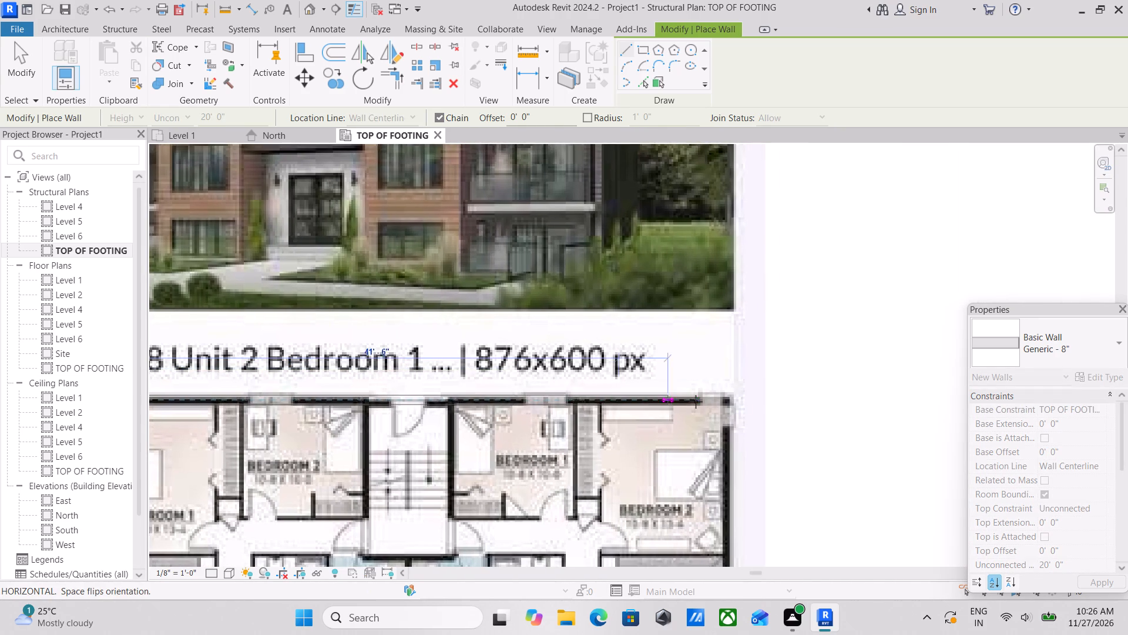
{"action": "scroll", "coordinate": [728, 401], "scroll_direction": "up", "scroll_amount": 2}
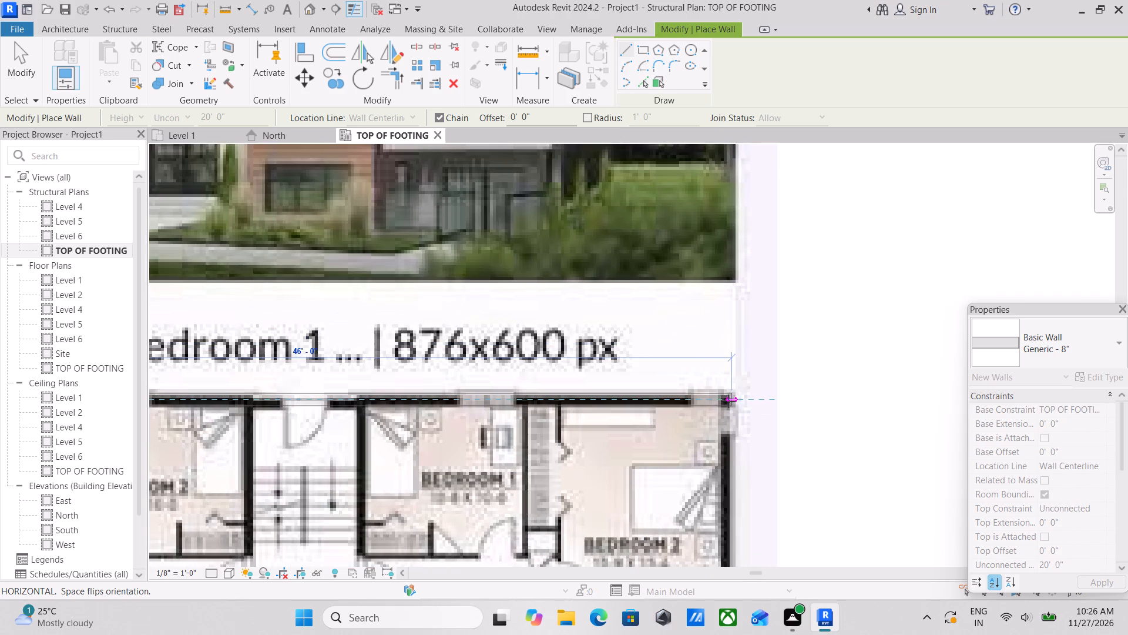
{"action": "middle_click_drag", "start_coordinate": [719, 399], "coordinate": [909, 392]}
{"action": "middle_click_drag", "start_coordinate": [910, 392], "coordinate": [818, 389]}
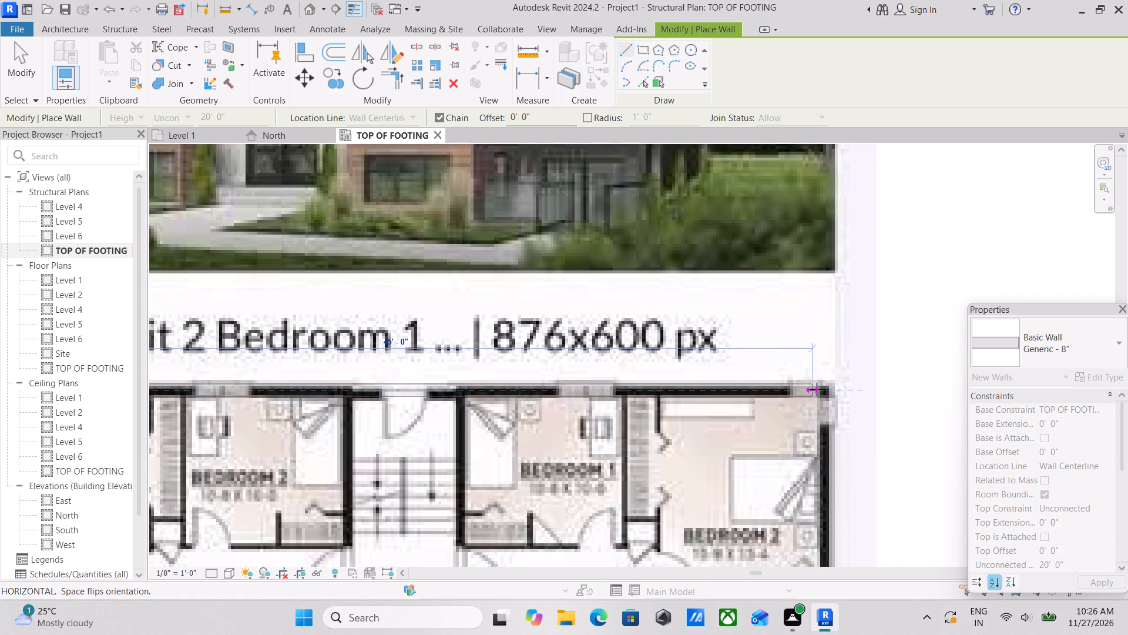
{"action": "scroll", "coordinate": [827, 392], "scroll_direction": "down", "scroll_amount": 3}
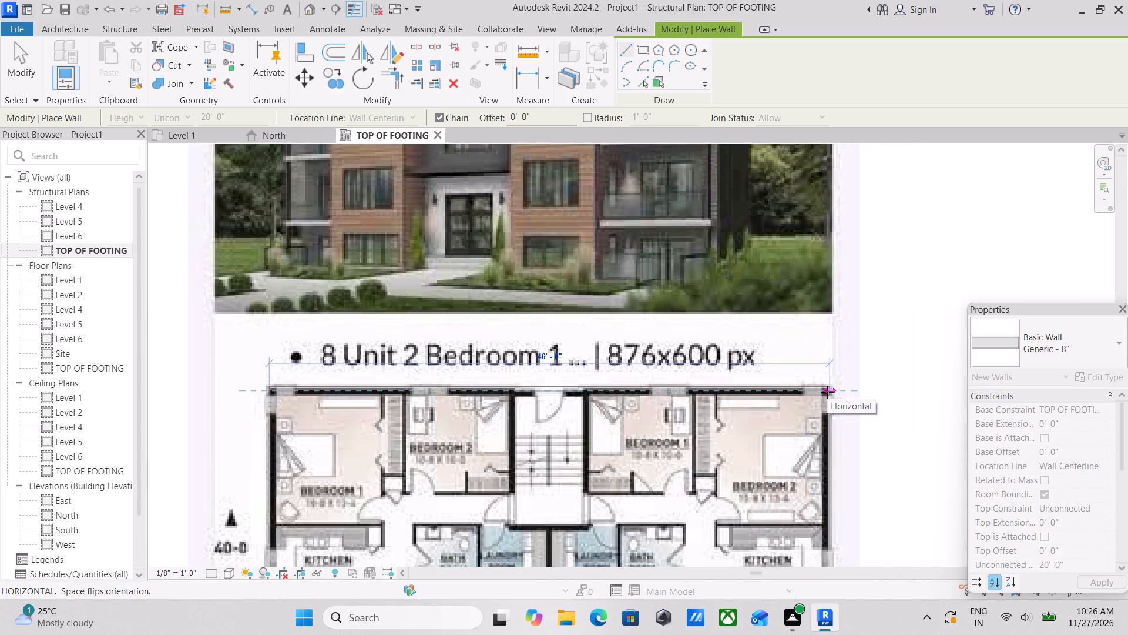
{"action": "scroll", "coordinate": [827, 392], "scroll_direction": "down", "scroll_amount": 1}
{"action": "middle_click_drag", "start_coordinate": [827, 392], "coordinate": [696, 372]}
{"action": "scroll", "coordinate": [710, 376], "scroll_direction": "down", "scroll_amount": 3}
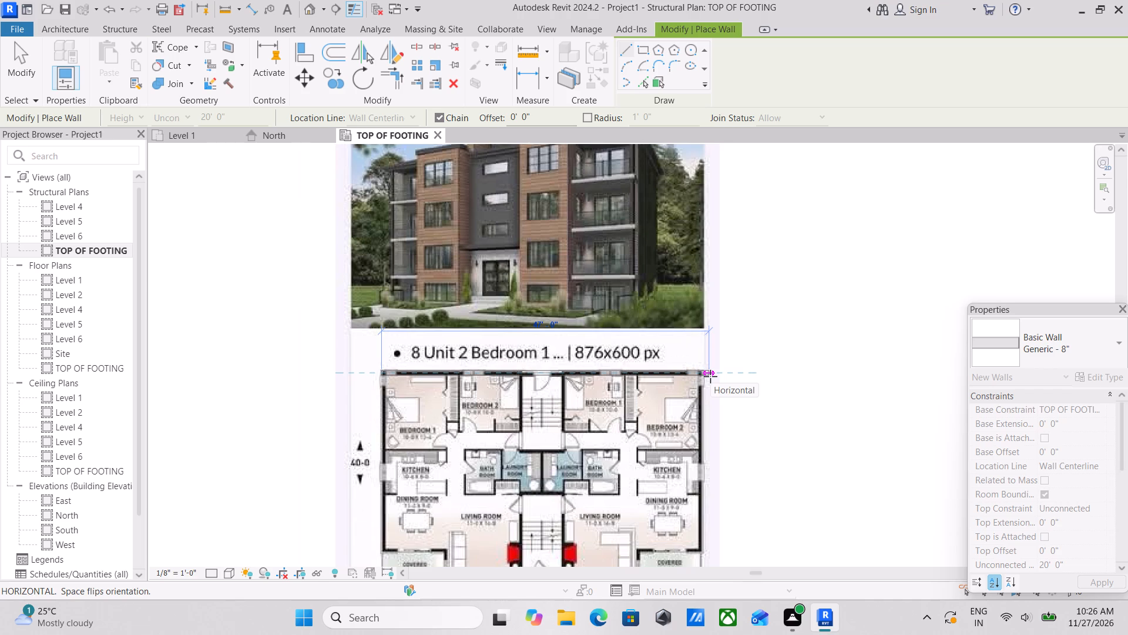
{"action": "key", "text": "Escape"}
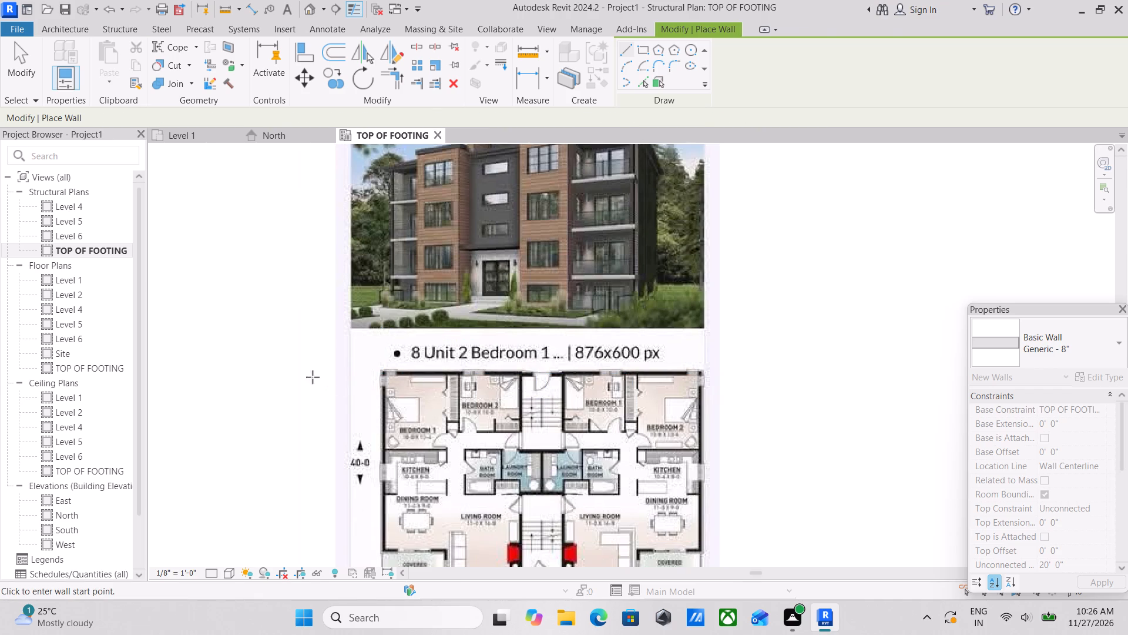
Gauge the length of the plan's left exterior wall down to the balcony with a trial wall, then cancel it.
{"action": "scroll", "coordinate": [395, 377], "scroll_direction": "up", "scroll_amount": 3}
{"action": "middle_click_drag", "start_coordinate": [392, 376], "coordinate": [438, 280]}
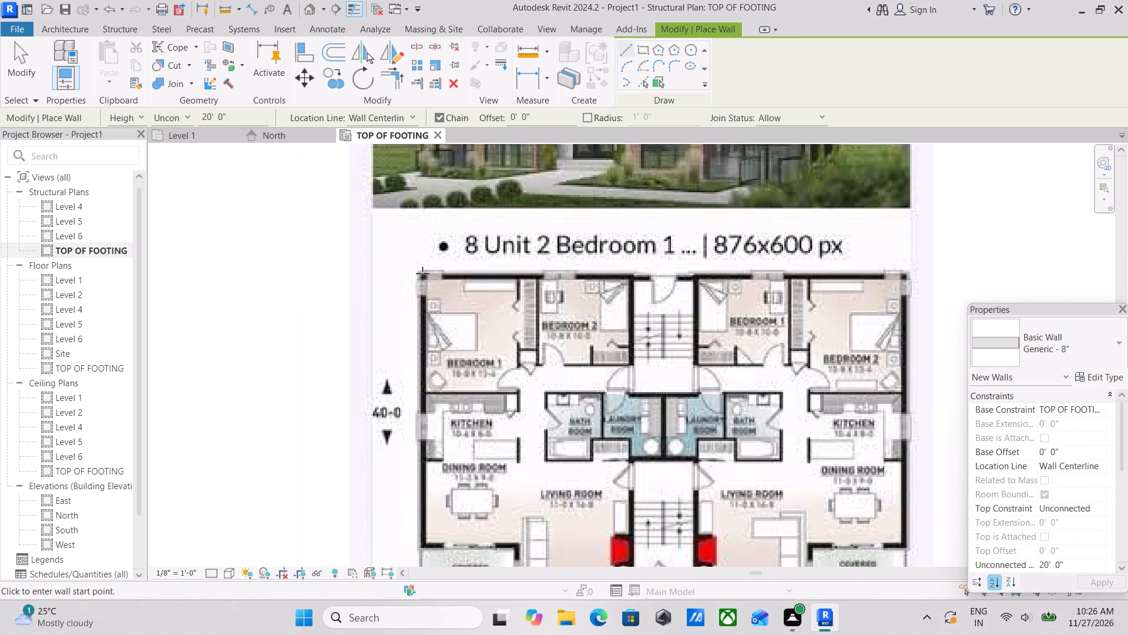
{"action": "left_click", "coordinate": [422, 273]}
{"action": "middle_click_drag", "start_coordinate": [422, 436], "coordinate": [418, 323]}
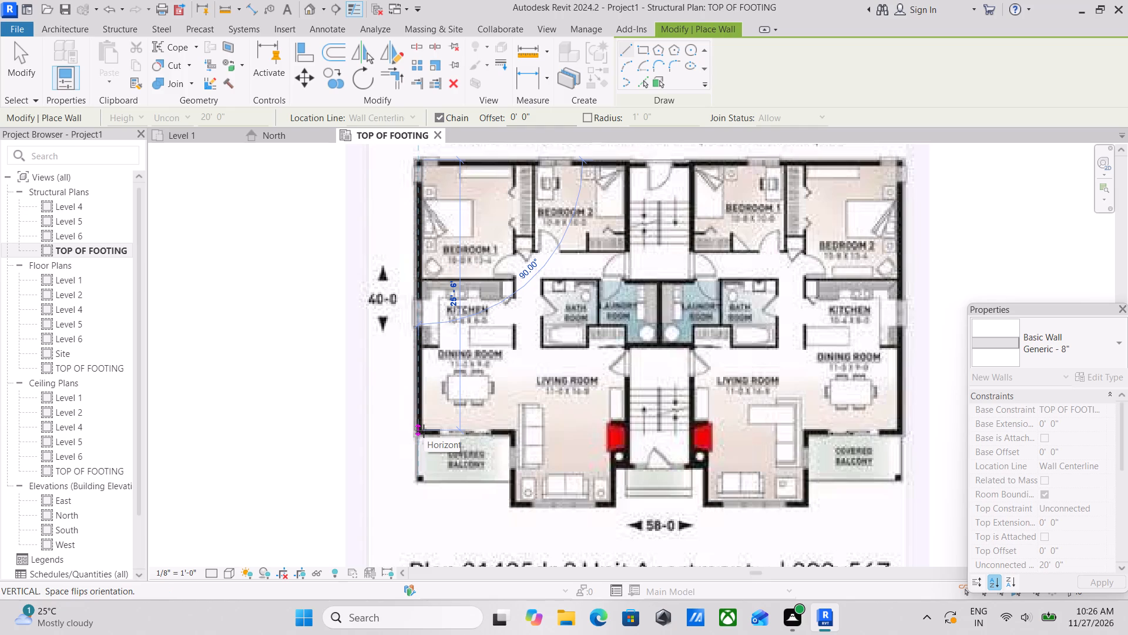
{"action": "key", "text": "Escape"}
{"action": "scroll", "coordinate": [424, 431], "scroll_direction": "down", "scroll_amount": 3}
{"action": "key", "text": "Escape"}
{"action": "key", "text": "Escape"}
Enlarge the plan image from its lower-right corner to about 68'-10" wide and 122'-3" high, keeping its proportions.
{"action": "scroll", "coordinate": [427, 427], "scroll_direction": "down", "scroll_amount": 2}
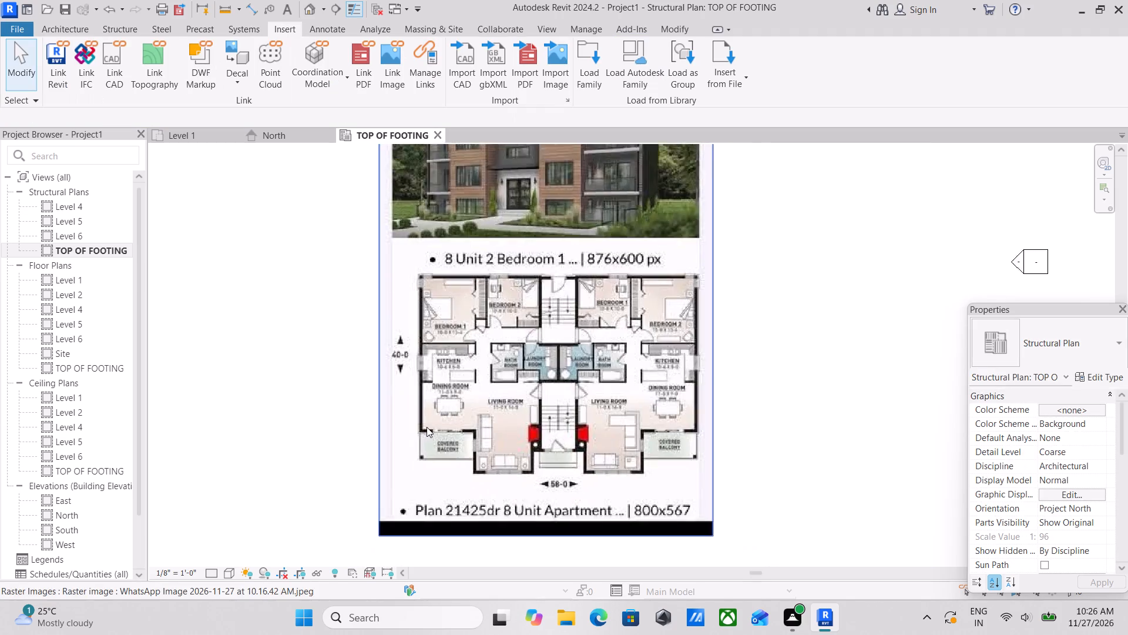
{"action": "scroll", "coordinate": [427, 427], "scroll_direction": "down", "scroll_amount": 1}
{"action": "middle_click_drag", "start_coordinate": [429, 427], "coordinate": [409, 298]}
{"action": "key", "text": "Escape"}
{"action": "left_click", "coordinate": [622, 378]}
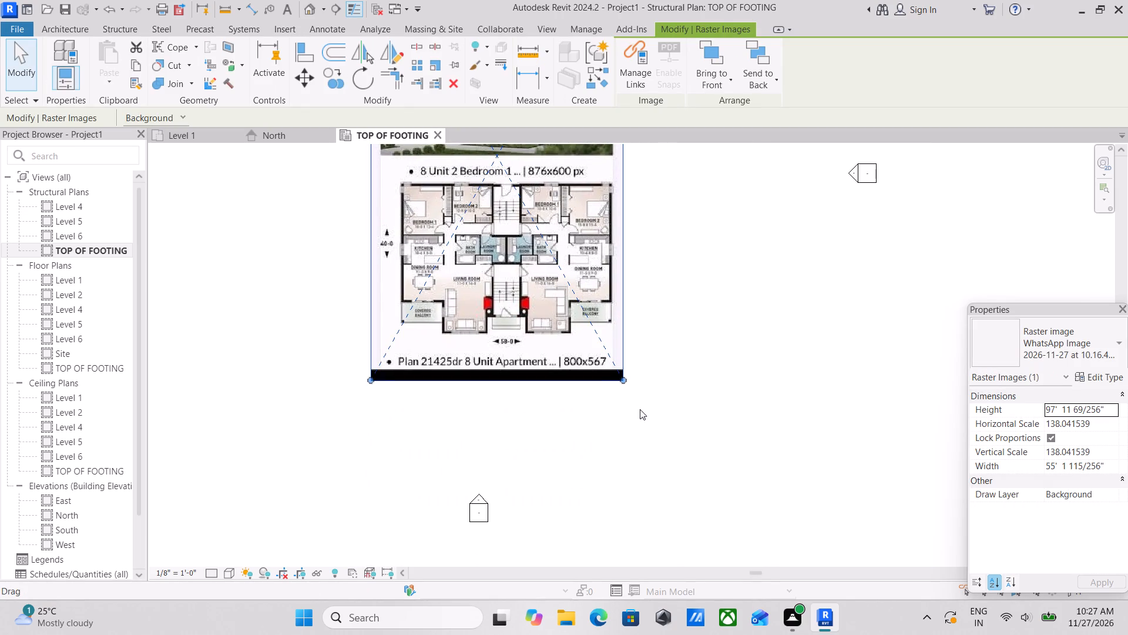
{"action": "left_click_drag", "start_coordinate": [627, 376], "coordinate": [662, 436]}
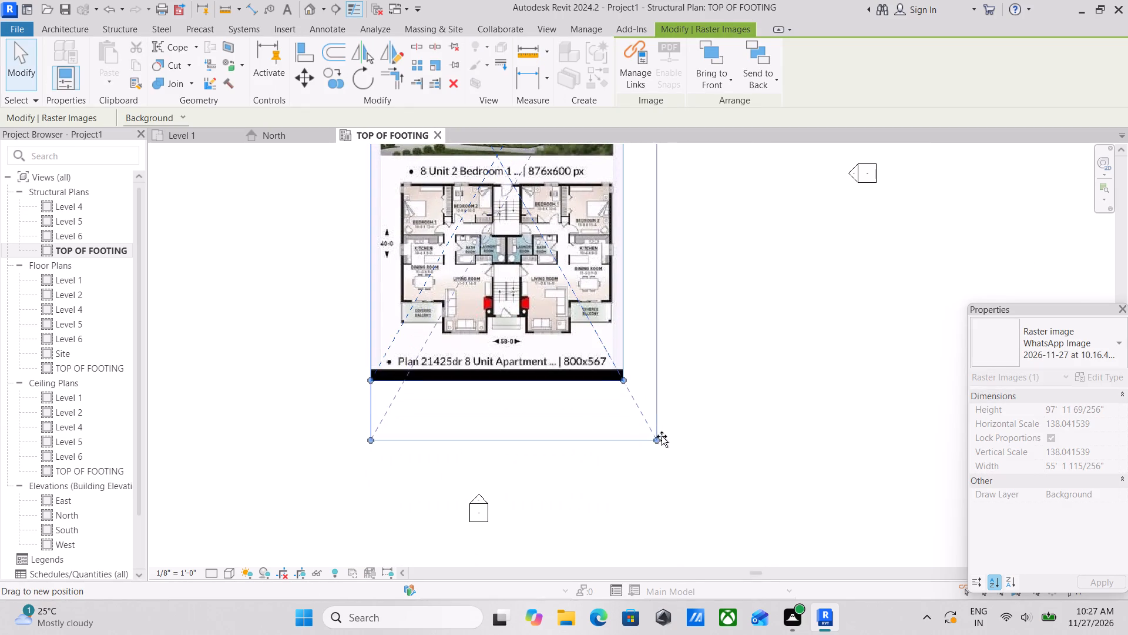
{"action": "left_click_drag", "start_coordinate": [662, 436], "coordinate": [670, 445]}
{"action": "scroll", "coordinate": [667, 440], "scroll_direction": "down", "scroll_amount": 5}
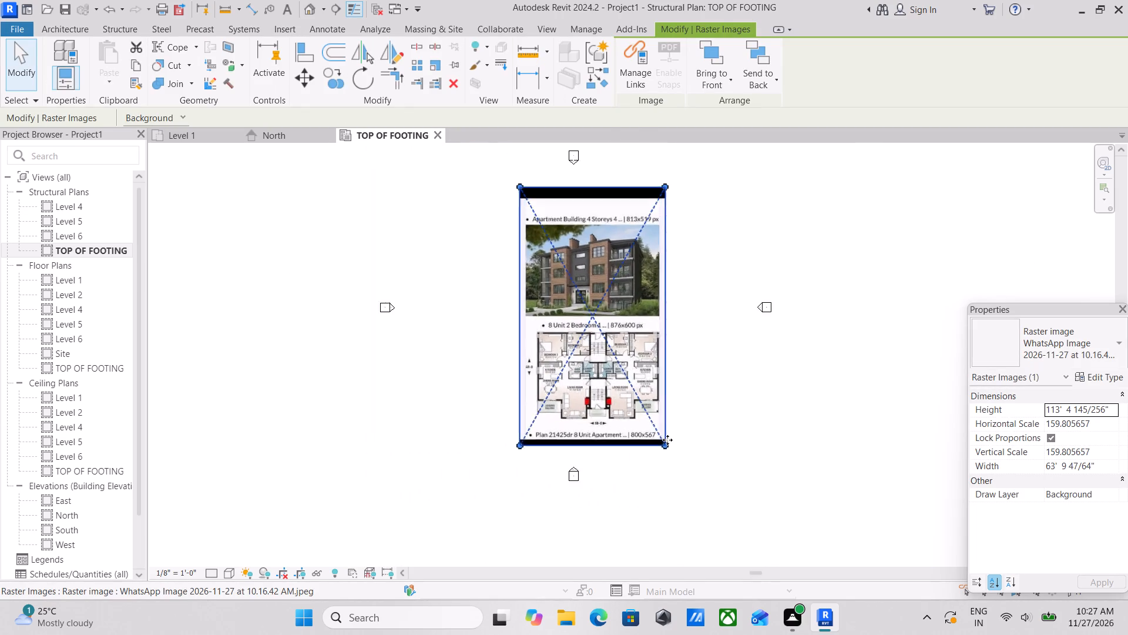
{"action": "middle_click_drag", "start_coordinate": [670, 447], "coordinate": [614, 387]}
{"action": "left_click_drag", "start_coordinate": [608, 386], "coordinate": [620, 397]}
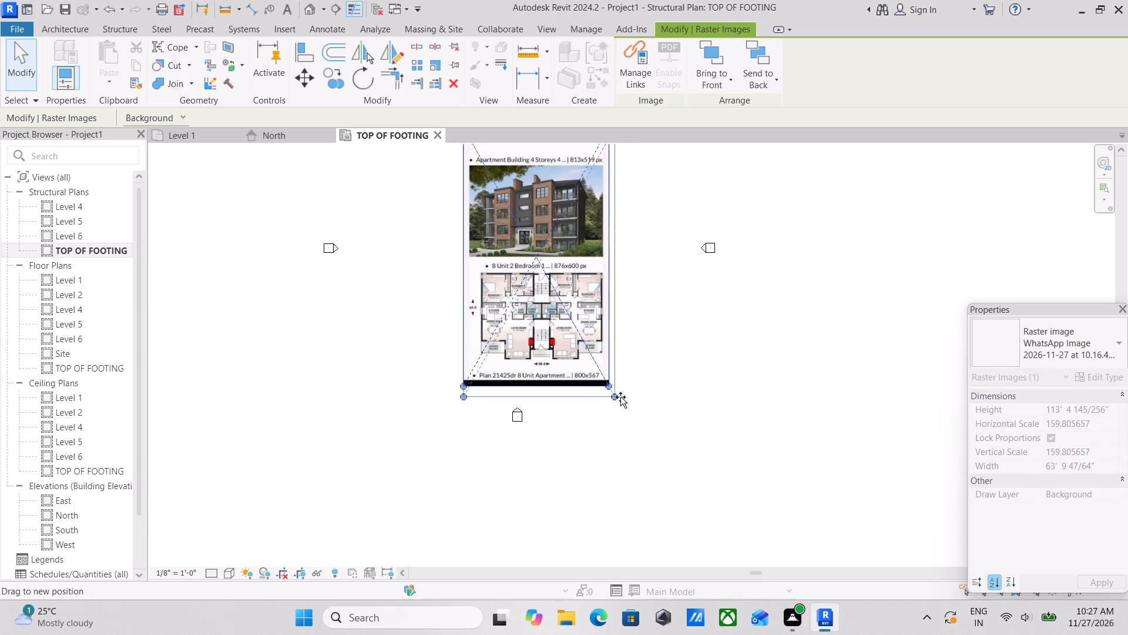
{"action": "left_click_drag", "start_coordinate": [620, 397], "coordinate": [626, 403]}
Nudge the image up and to the left so it sits roughly centred between the four elevation markers.
{"action": "middle_click_drag", "start_coordinate": [516, 416], "coordinate": [532, 492]}
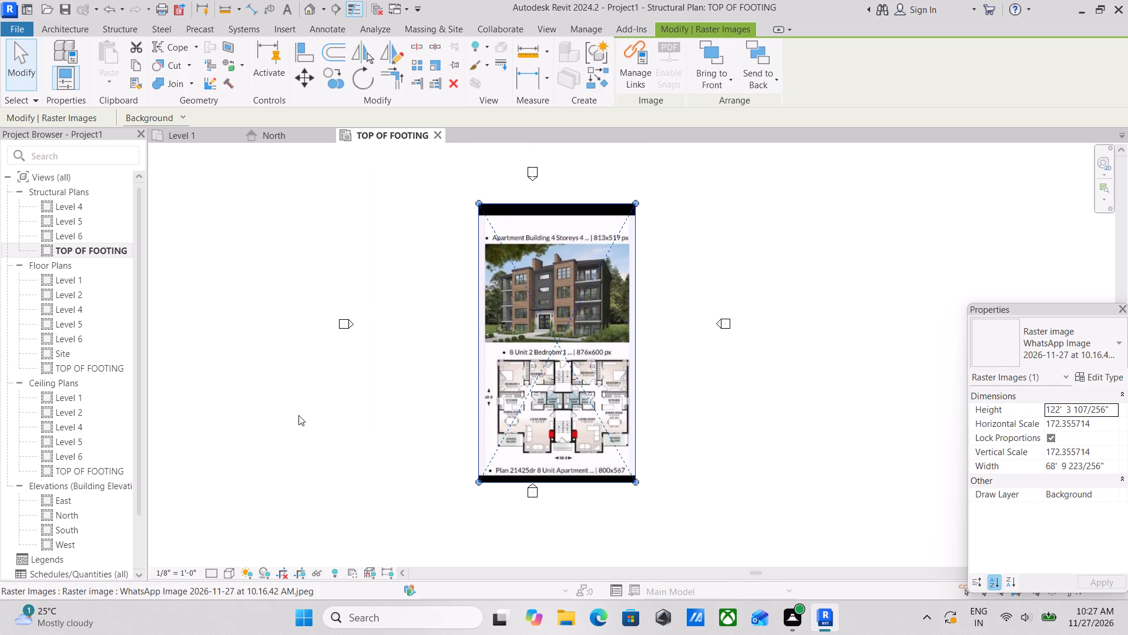
{"action": "key", "text": "Up"}
{"action": "key", "text": "Up"}
{"action": "key", "text": "Up"}
{"action": "key", "text": "Up"}
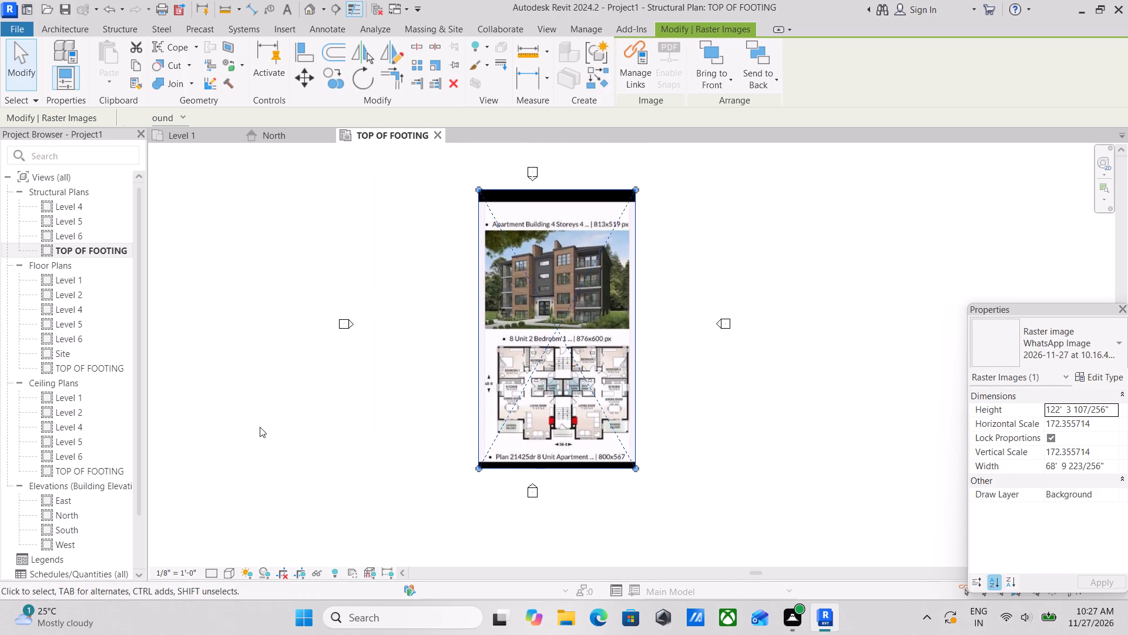
{"action": "key", "text": "Up"}
{"action": "key", "text": "Up"}
{"action": "key", "text": "Left"}
{"action": "key", "text": "Left"}
{"action": "key", "text": "Left"}
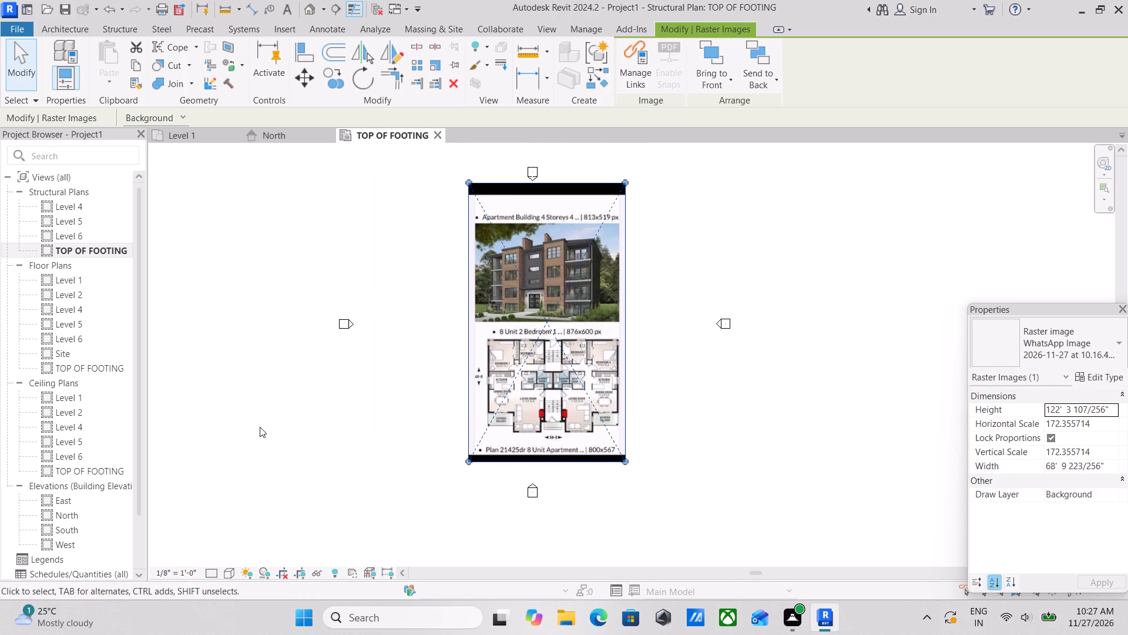
{"action": "key", "text": "Left"}
{"action": "key", "text": "Left"}
{"action": "key", "text": "Left"}
{"action": "scroll", "coordinate": [419, 397], "scroll_direction": "up", "scroll_amount": 1}
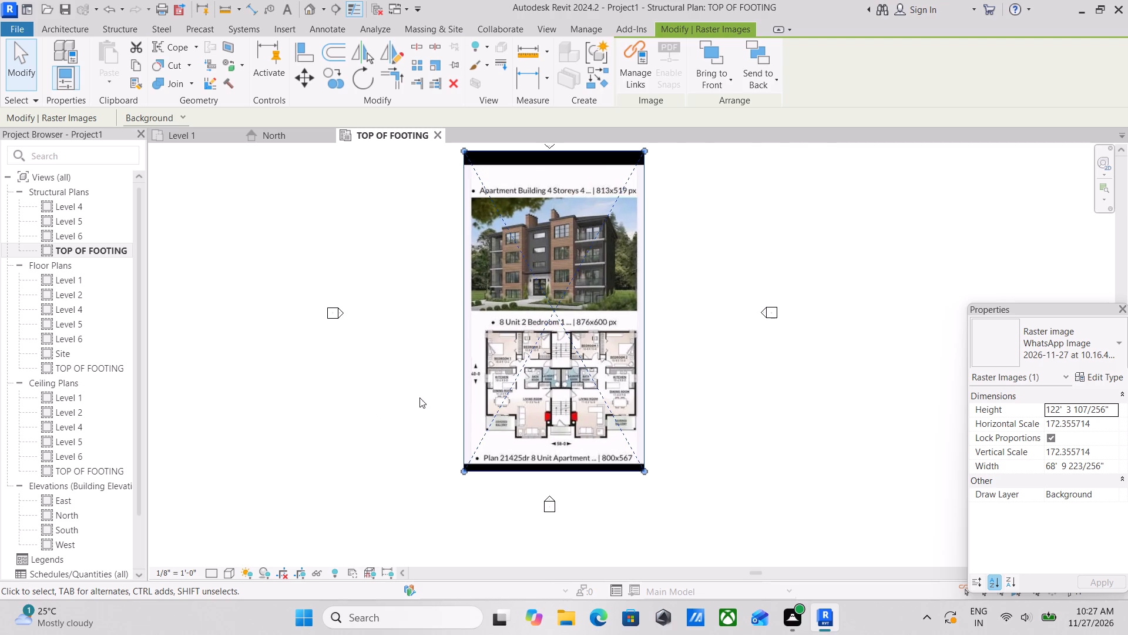
{"action": "scroll", "coordinate": [471, 356], "scroll_direction": "up", "scroll_amount": 3}
{"action": "scroll", "coordinate": [535, 430], "scroll_direction": "up", "scroll_amount": 2}
{"action": "key", "text": "Escape"}
Gauge the plan's left side from its upper exterior corner to the covered balcony's outer corner with a trial wall, then cancel it.
{"action": "scroll", "coordinate": [524, 393], "scroll_direction": "up", "scroll_amount": 1}
{"action": "middle_click_drag", "start_coordinate": [524, 392], "coordinate": [539, 424]}
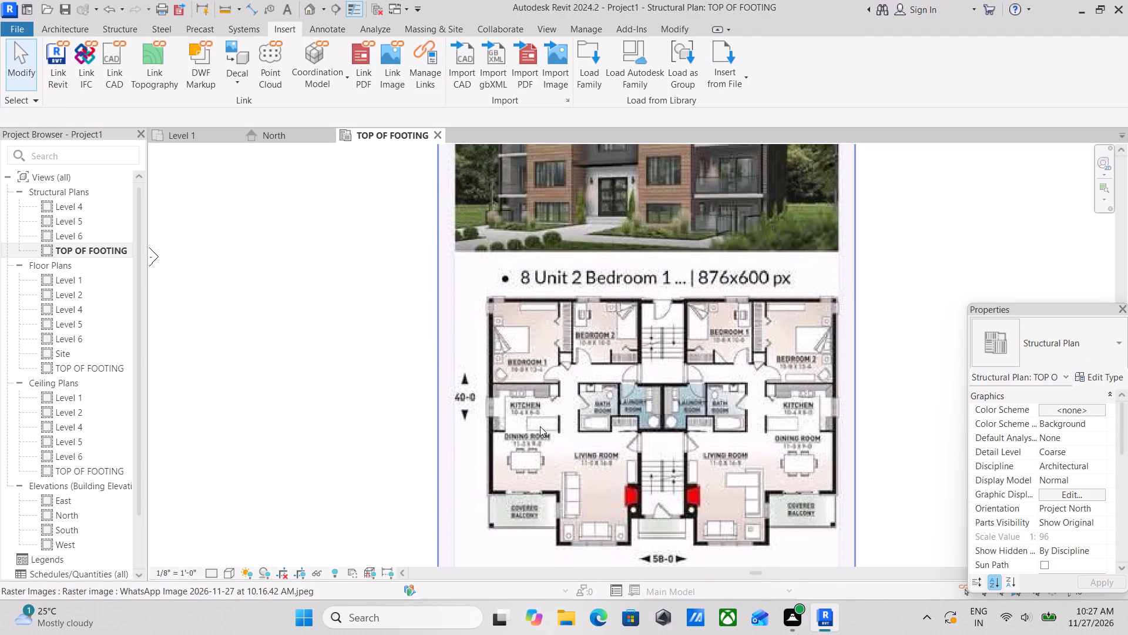
{"action": "type", "text": "WA"}
{"action": "scroll", "coordinate": [502, 281], "scroll_direction": "up", "scroll_amount": 4}
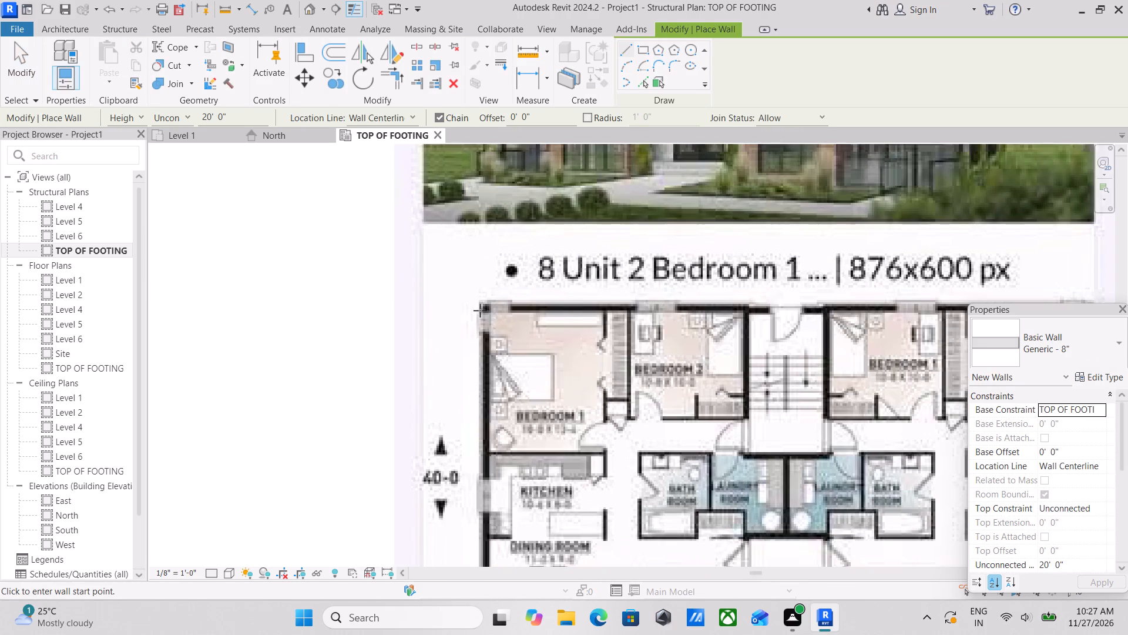
{"action": "left_click", "coordinate": [483, 308]}
{"action": "middle_click_drag", "start_coordinate": [477, 415], "coordinate": [476, 262]}
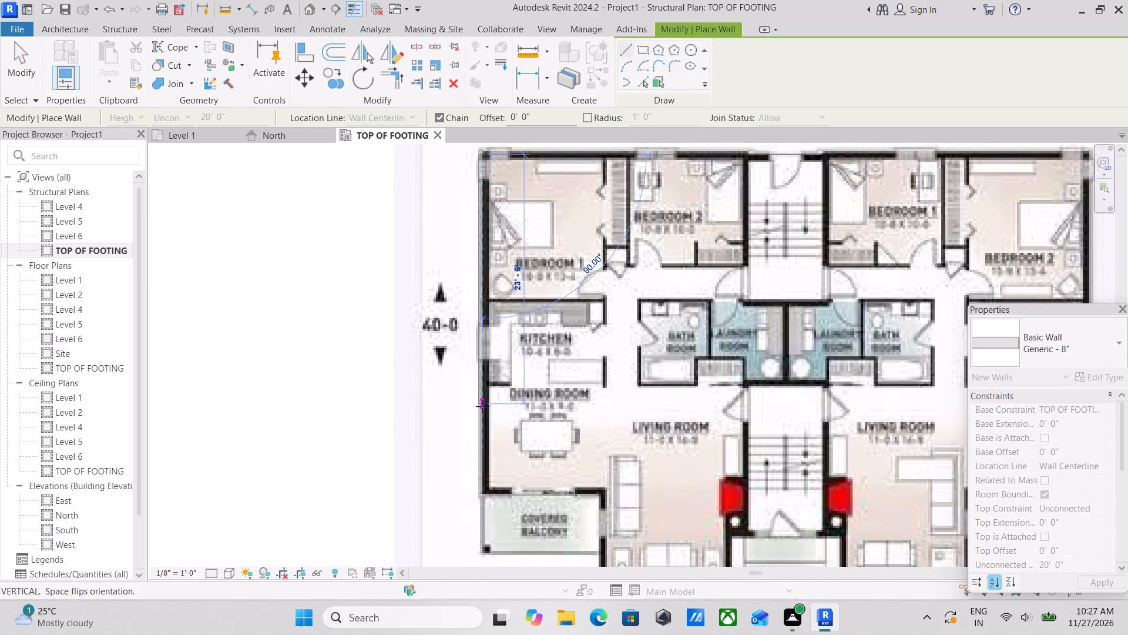
{"action": "middle_click_drag", "start_coordinate": [484, 415], "coordinate": [484, 336]}
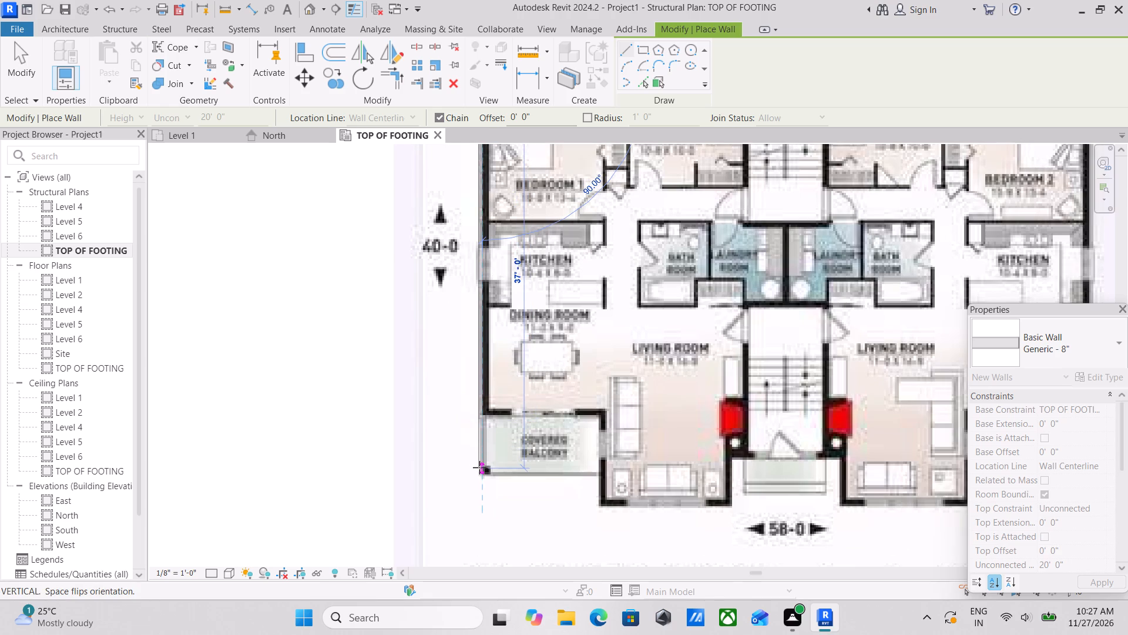
{"action": "scroll", "coordinate": [479, 469], "scroll_direction": "down", "scroll_amount": 2}
{"action": "key", "text": "Escape"}
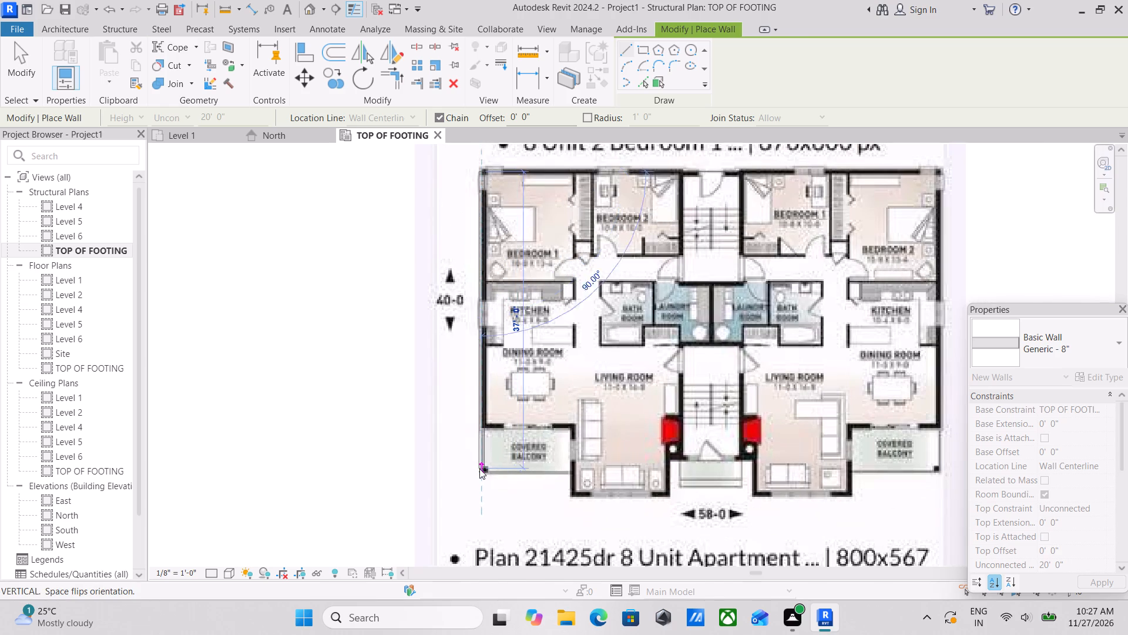
{"action": "key", "text": "Escape"}
{"action": "scroll", "coordinate": [499, 379], "scroll_direction": "down", "scroll_amount": 4}
{"action": "key", "text": "Escape"}
{"action": "key", "text": "Escape"}
{"action": "scroll", "coordinate": [583, 398], "scroll_direction": "down", "scroll_amount": 1}
{"action": "key", "text": "Escape"}
{"action": "middle_click_drag", "start_coordinate": [583, 398], "coordinate": [522, 352]}
{"action": "key", "text": "Escape"}
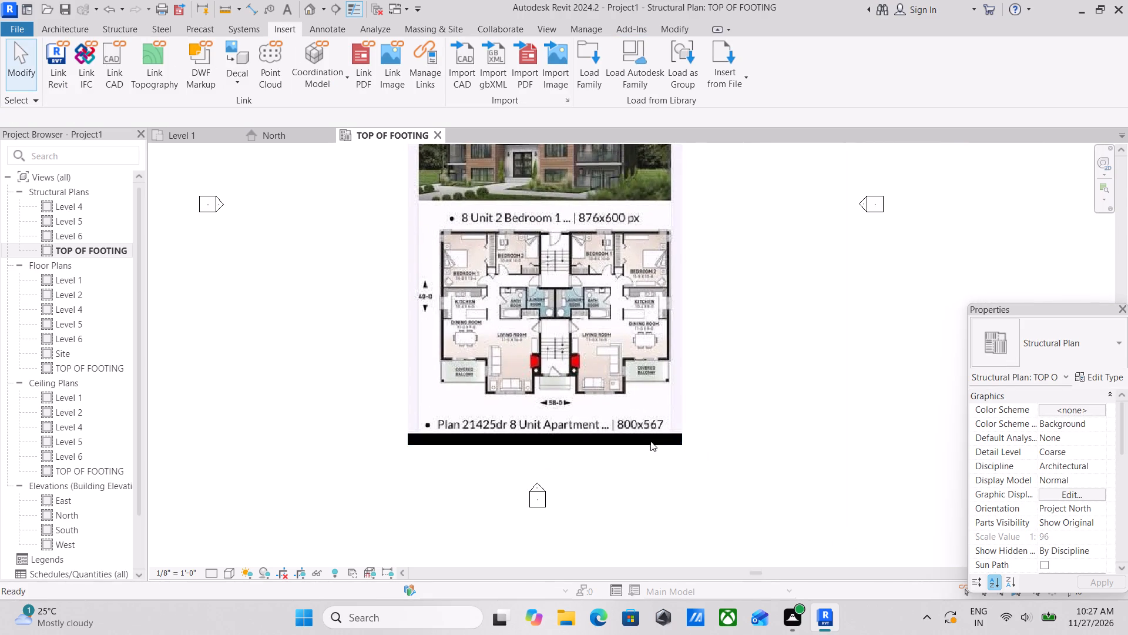
{"action": "key", "text": "Escape"}
{"action": "key", "text": "Escape"}
Enlarge the image from its lower-right corner to about 72'-4" wide and 128'-6" high.
{"action": "left_click", "coordinate": [682, 447]}
{"action": "left_click_drag", "start_coordinate": [684, 449], "coordinate": [691, 456]}
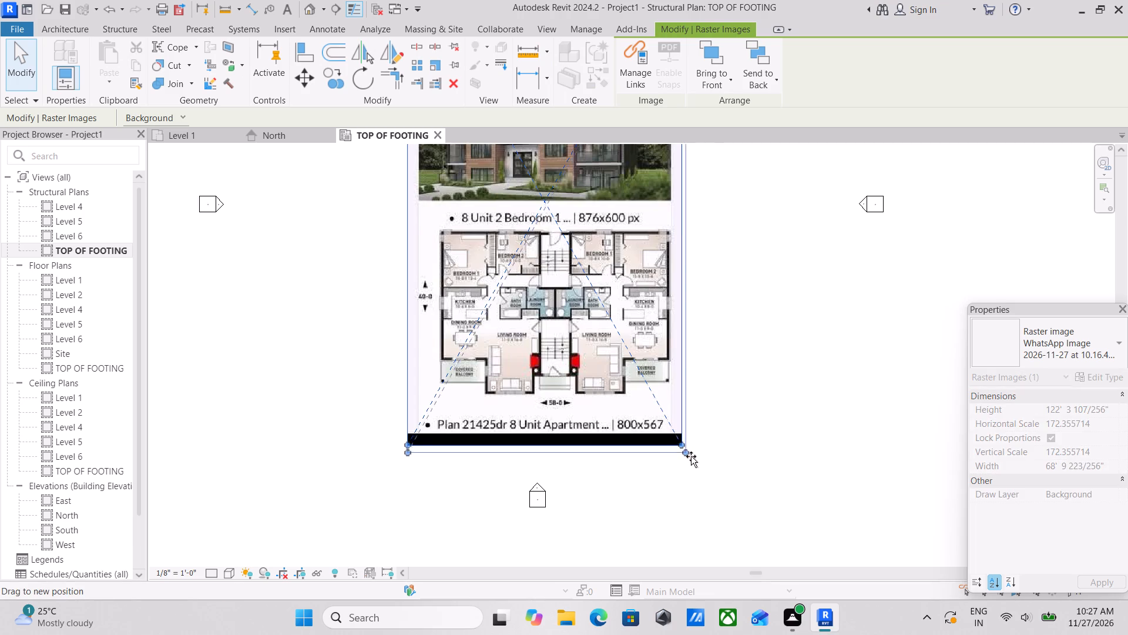
{"action": "left_click_drag", "start_coordinate": [691, 456], "coordinate": [698, 473]}
Nudge the enlarged image slightly left between the elevation markers and deselect it.
{"action": "middle_click_drag", "start_coordinate": [548, 389], "coordinate": [585, 483]}
{"action": "middle_click_drag", "start_coordinate": [544, 356], "coordinate": [575, 464]}
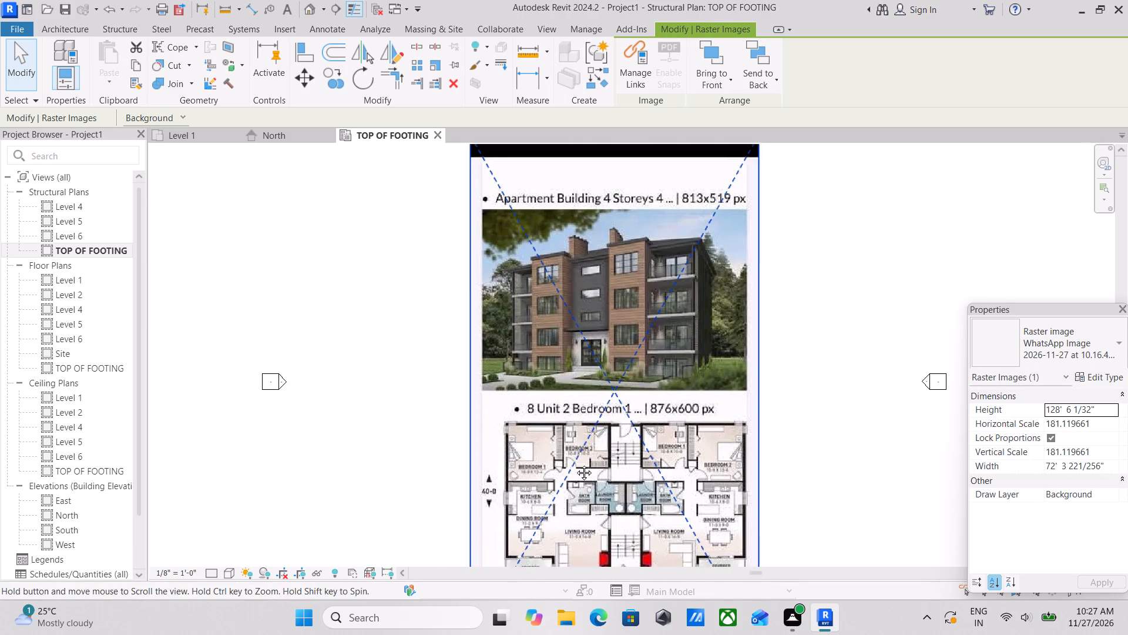
{"action": "middle_click_drag", "start_coordinate": [575, 464], "coordinate": [576, 466]}
{"action": "middle_click_drag", "start_coordinate": [566, 380], "coordinate": [525, 358]}
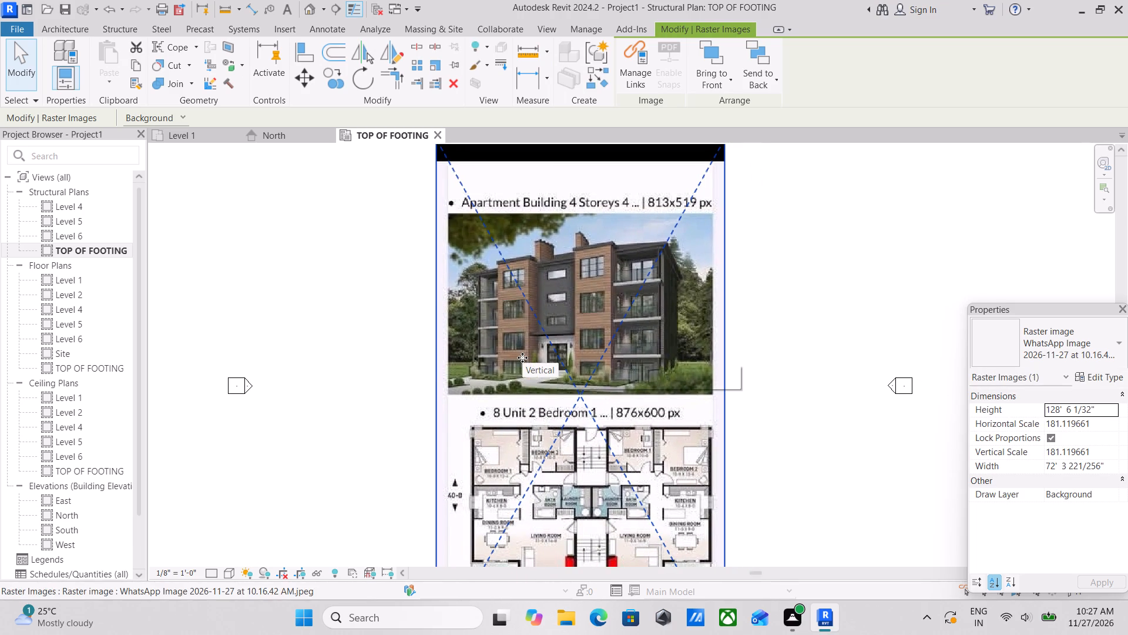
{"action": "key", "text": "Left"}
{"action": "key", "text": "Left"}
{"action": "key", "text": "Up"}
{"action": "scroll", "coordinate": [522, 357], "scroll_direction": "down", "scroll_amount": 3}
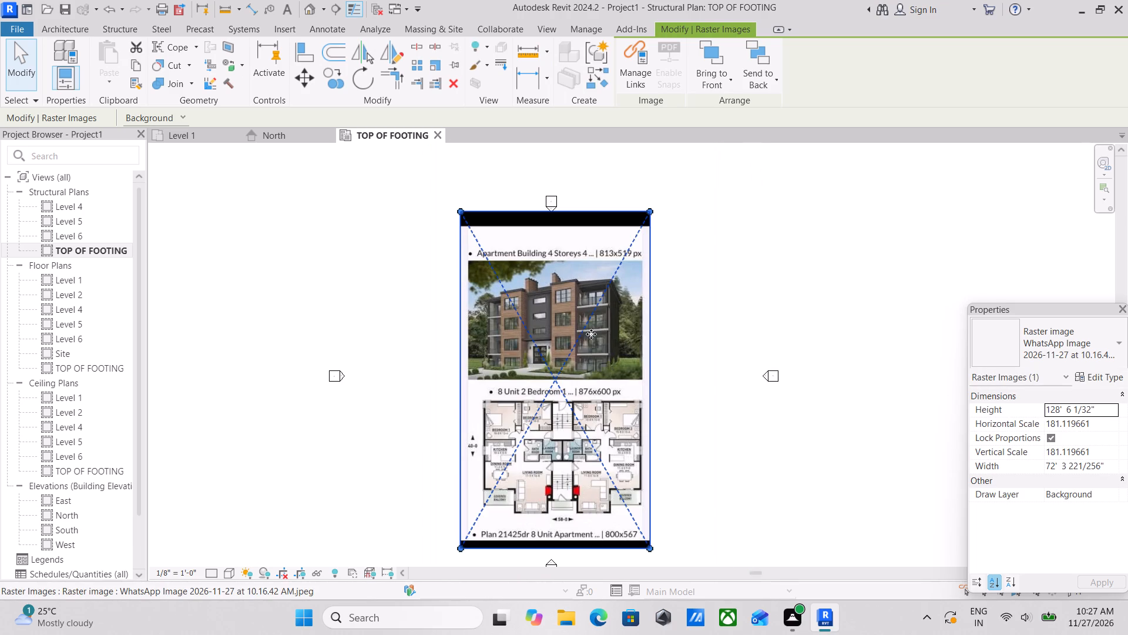
{"action": "key", "text": "Down"}
{"action": "middle_click_drag", "start_coordinate": [568, 397], "coordinate": [559, 373]}
{"action": "scroll", "coordinate": [565, 471], "scroll_direction": "up", "scroll_amount": 2}
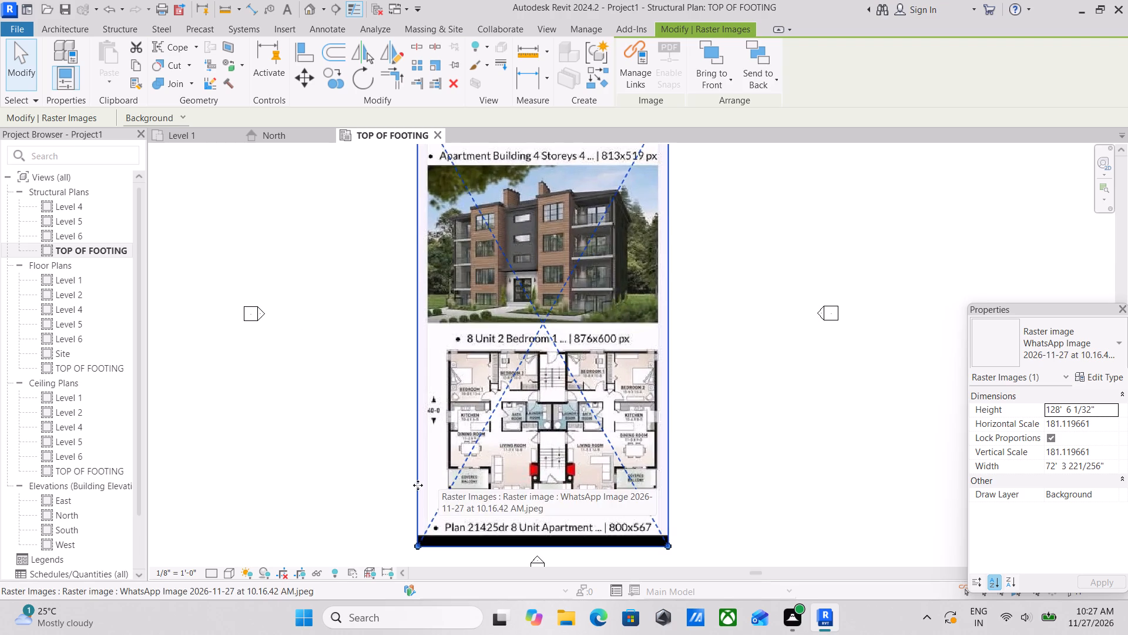
{"action": "scroll", "coordinate": [424, 465], "scroll_direction": "up", "scroll_amount": 2}
{"action": "middle_click_drag", "start_coordinate": [428, 465], "coordinate": [460, 500]}
{"action": "scroll", "coordinate": [520, 420], "scroll_direction": "up", "scroll_amount": 2}
{"action": "key", "text": "Escape"}
Examine the rescaled floor plan's exterior walls, room layout and overall dimension labels.
{"action": "scroll", "coordinate": [485, 411], "scroll_direction": "up", "scroll_amount": 1}
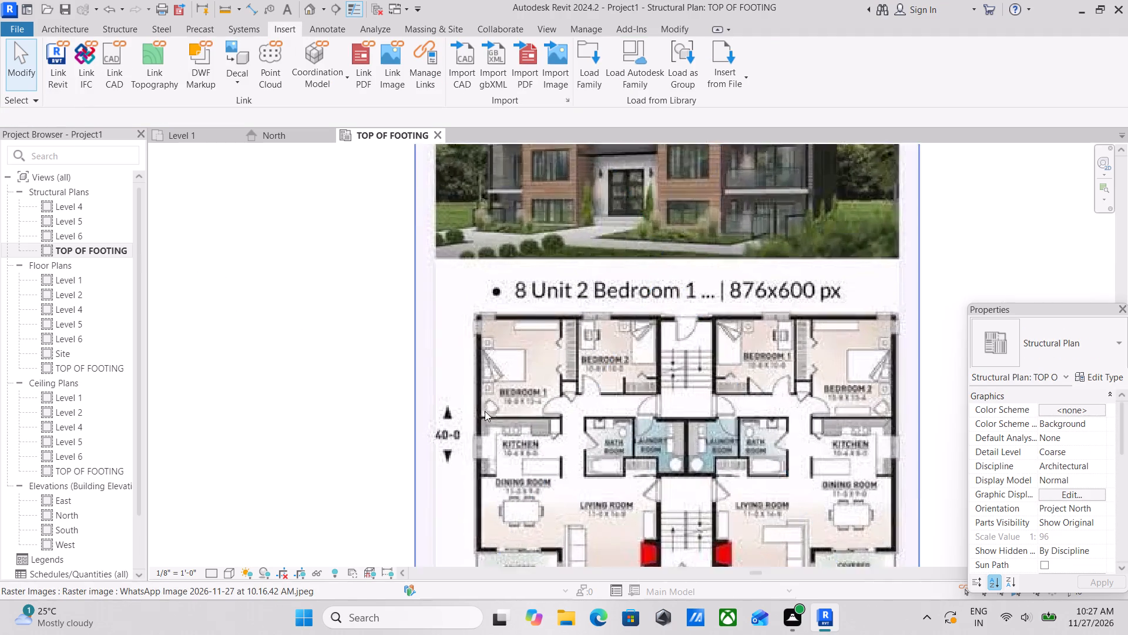
{"action": "scroll", "coordinate": [485, 411], "scroll_direction": "up", "scroll_amount": 2}
{"action": "middle_click_drag", "start_coordinate": [482, 410], "coordinate": [436, 385]}
{"action": "scroll", "coordinate": [396, 372], "scroll_direction": "down", "scroll_amount": 2}
{"action": "scroll", "coordinate": [514, 387], "scroll_direction": "up", "scroll_amount": 2}
{"action": "scroll", "coordinate": [394, 372], "scroll_direction": "down", "scroll_amount": 1}
{"action": "middle_click_drag", "start_coordinate": [394, 372], "coordinate": [402, 382]}
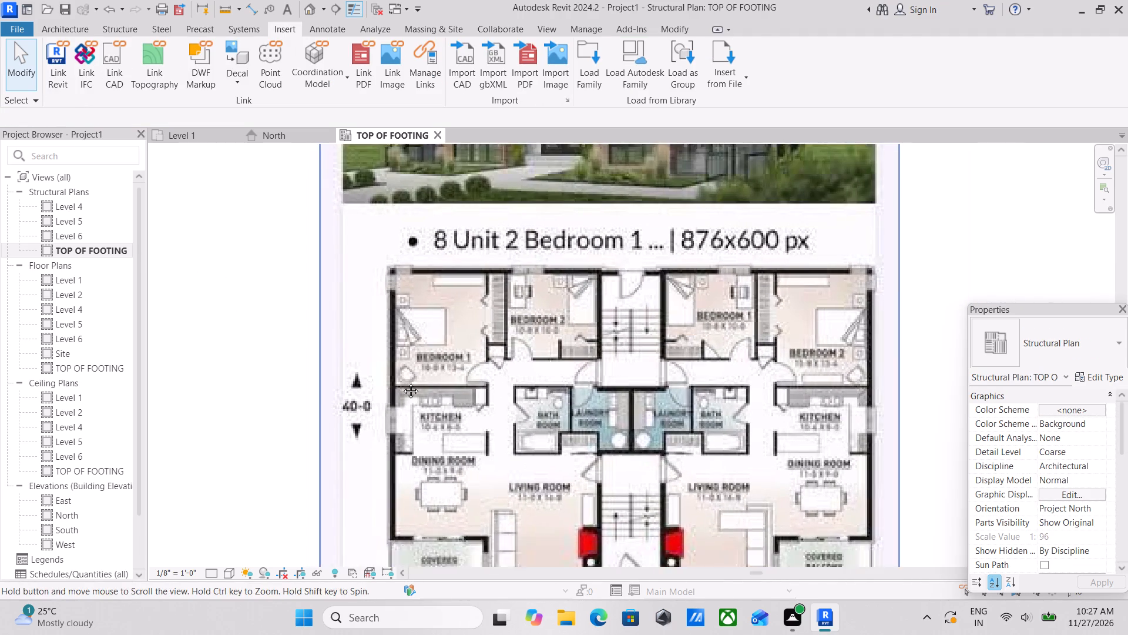
{"action": "middle_click_drag", "start_coordinate": [402, 382], "coordinate": [412, 402]}
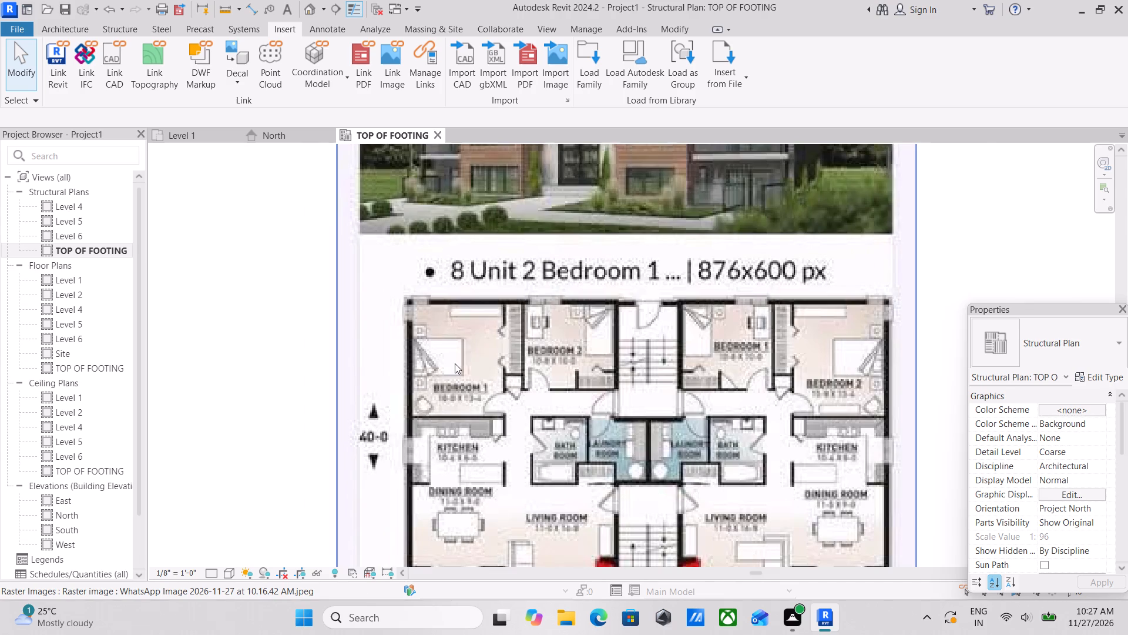
{"action": "scroll", "coordinate": [455, 363], "scroll_direction": "up", "scroll_amount": 2}
{"action": "scroll", "coordinate": [455, 361], "scroll_direction": "down", "scroll_amount": 3}
{"action": "scroll", "coordinate": [485, 316], "scroll_direction": "down", "scroll_amount": 2}
{"action": "middle_click_drag", "start_coordinate": [499, 367], "coordinate": [515, 293]}
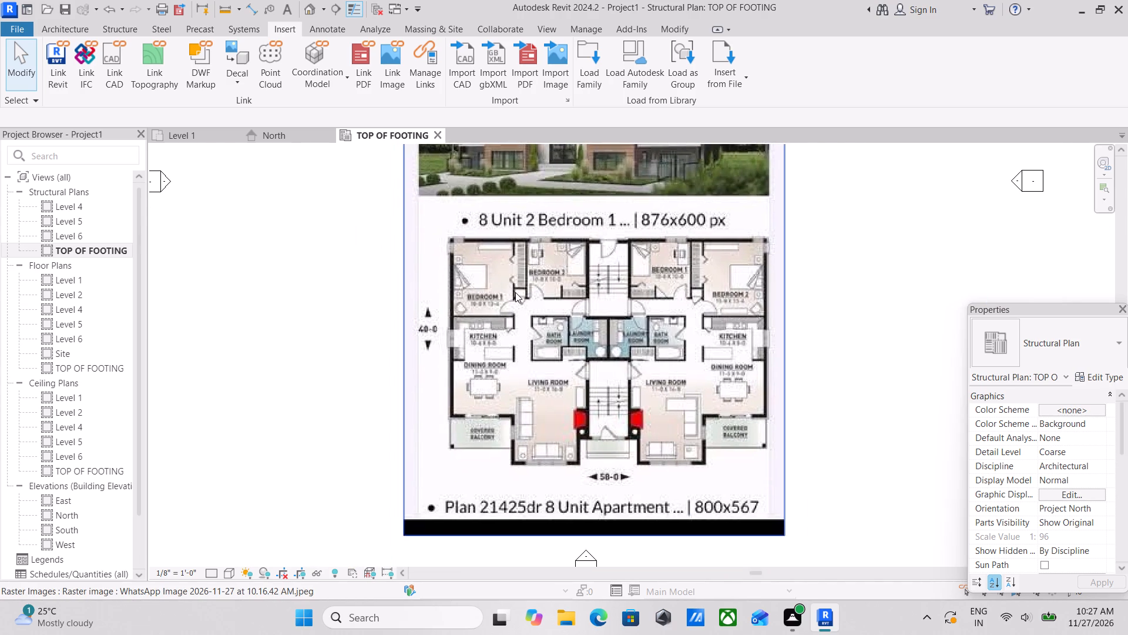
{"action": "scroll", "coordinate": [515, 292], "scroll_direction": "up", "scroll_amount": 2}
{"action": "scroll", "coordinate": [515, 292], "scroll_direction": "down", "scroll_amount": 2}
{"action": "middle_click_drag", "start_coordinate": [418, 369], "coordinate": [493, 337]}
{"action": "scroll", "coordinate": [493, 337], "scroll_direction": "up", "scroll_amount": 2}
{"action": "middle_click_drag", "start_coordinate": [494, 337], "coordinate": [496, 343]}
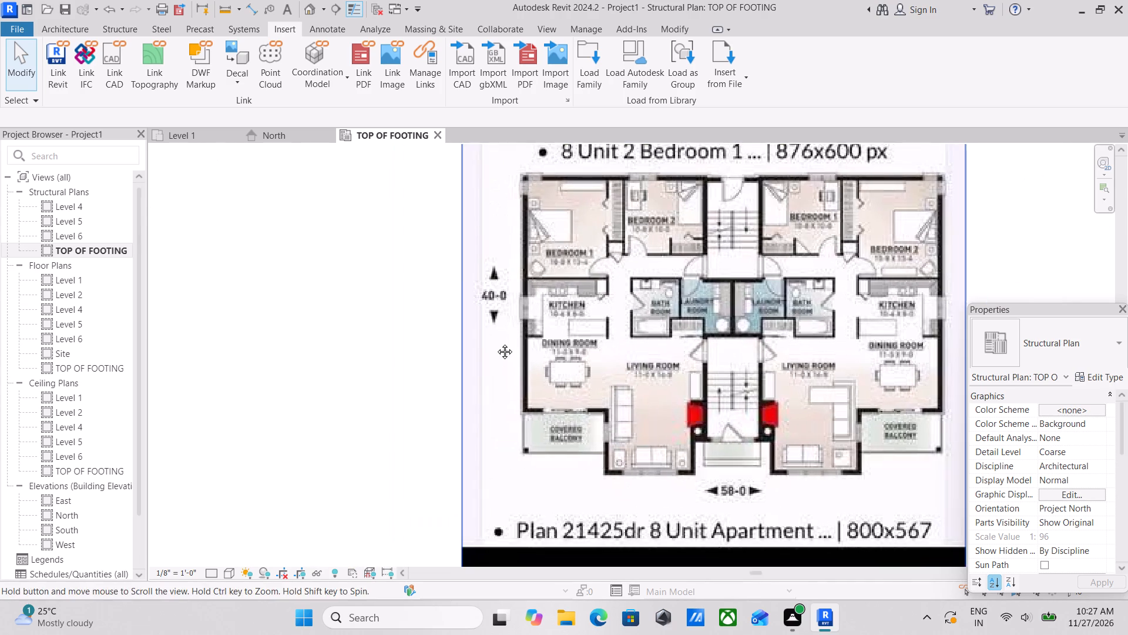
{"action": "middle_click_drag", "start_coordinate": [496, 343], "coordinate": [496, 356]}
Start the Grid command with the 1/4" Bubble type near the plan's upper-left corner.
{"action": "type", "text": "GR"}
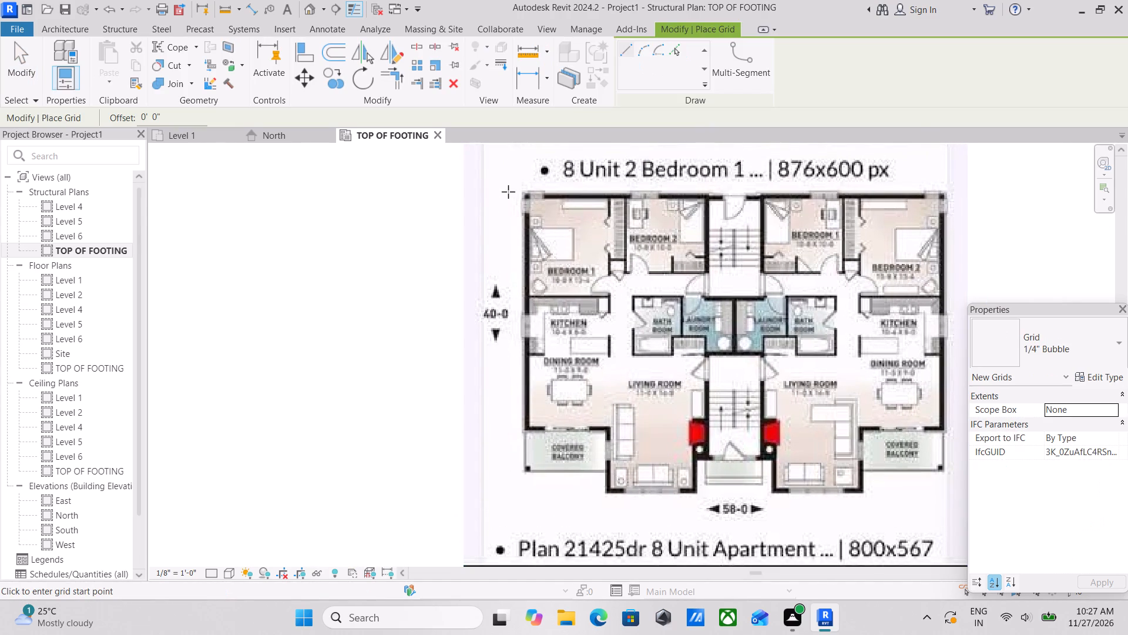
{"action": "scroll", "coordinate": [512, 160], "scroll_direction": "up", "scroll_amount": 4}
{"action": "scroll", "coordinate": [528, 195], "scroll_direction": "down", "scroll_amount": 2}
{"action": "middle_click_drag", "start_coordinate": [528, 195], "coordinate": [523, 249]}
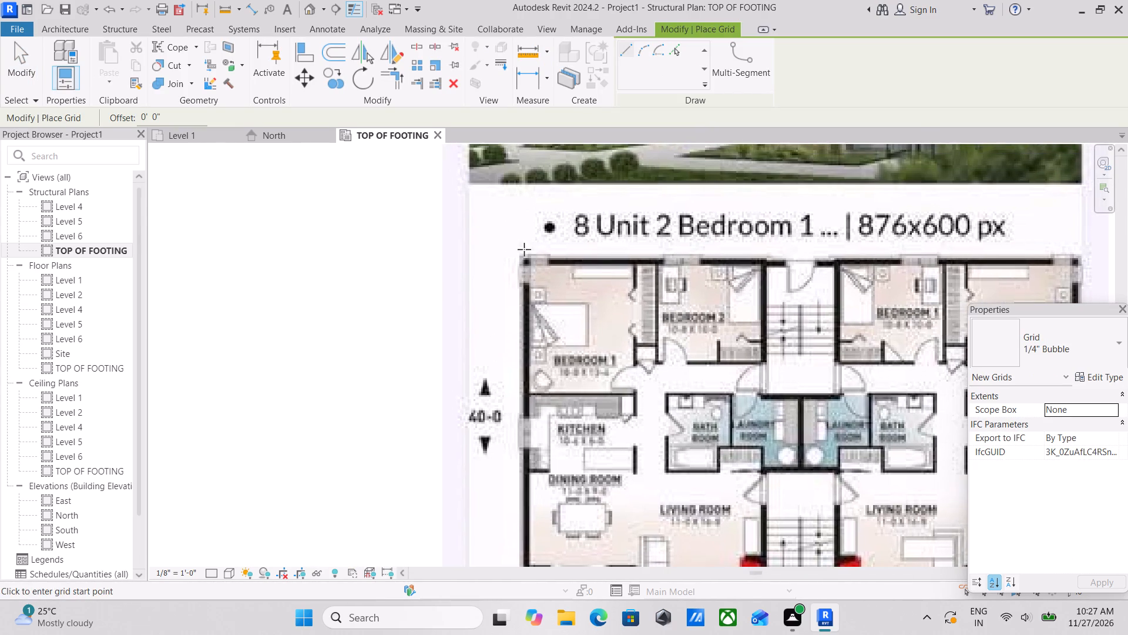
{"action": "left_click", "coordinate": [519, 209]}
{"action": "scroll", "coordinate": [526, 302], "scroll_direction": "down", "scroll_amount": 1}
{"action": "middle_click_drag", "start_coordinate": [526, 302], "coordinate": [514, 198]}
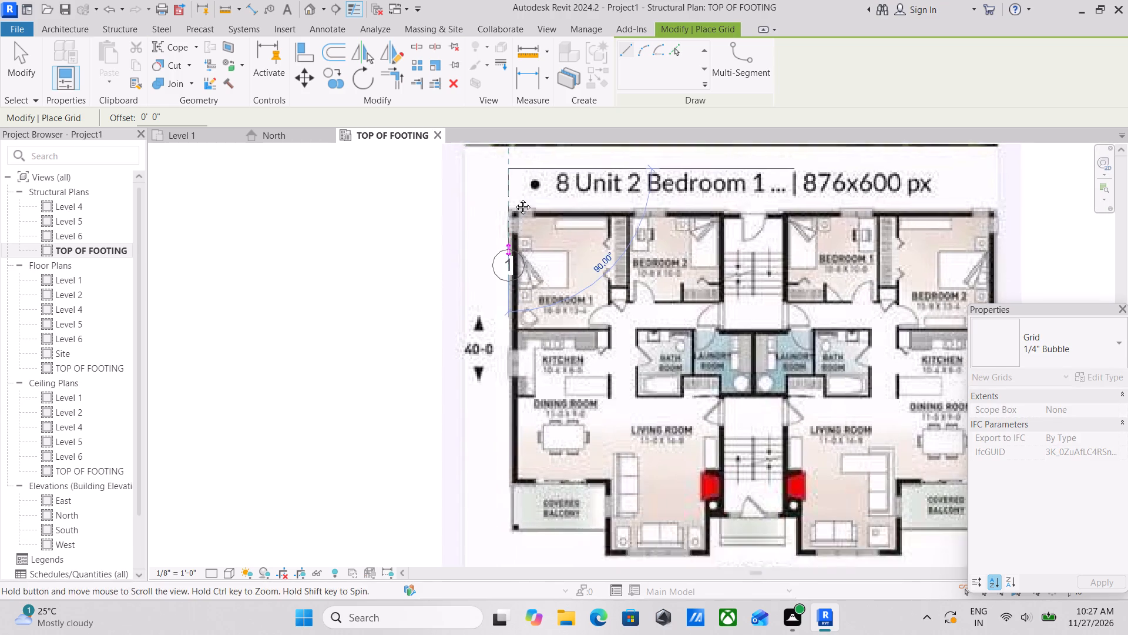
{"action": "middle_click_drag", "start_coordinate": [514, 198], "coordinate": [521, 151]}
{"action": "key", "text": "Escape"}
Draw a vertical grid line along the left exterior wall, from the covered balcony's corner post to just above the plan's upper wall.
{"action": "scroll", "coordinate": [531, 473], "scroll_direction": "up", "scroll_amount": 2}
{"action": "scroll", "coordinate": [526, 399], "scroll_direction": "up", "scroll_amount": 2}
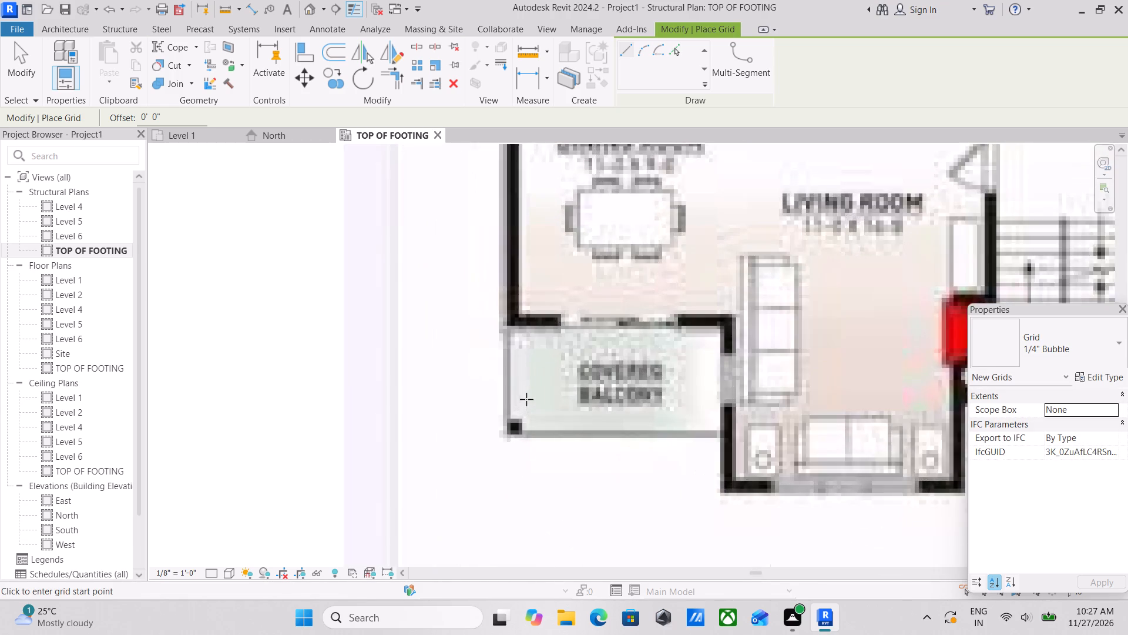
{"action": "scroll", "coordinate": [526, 399], "scroll_direction": "up", "scroll_amount": 10}
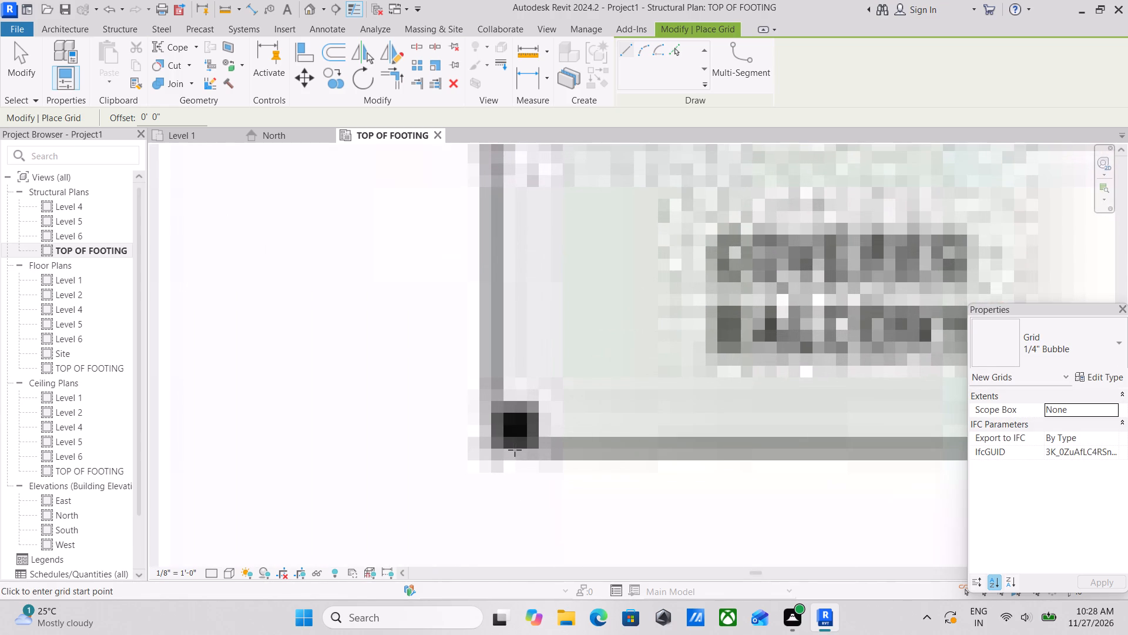
{"action": "left_click", "coordinate": [515, 450]}
{"action": "middle_click_drag", "start_coordinate": [522, 305], "coordinate": [568, 573]}
{"action": "scroll", "coordinate": [553, 330], "scroll_direction": "down", "scroll_amount": 1}
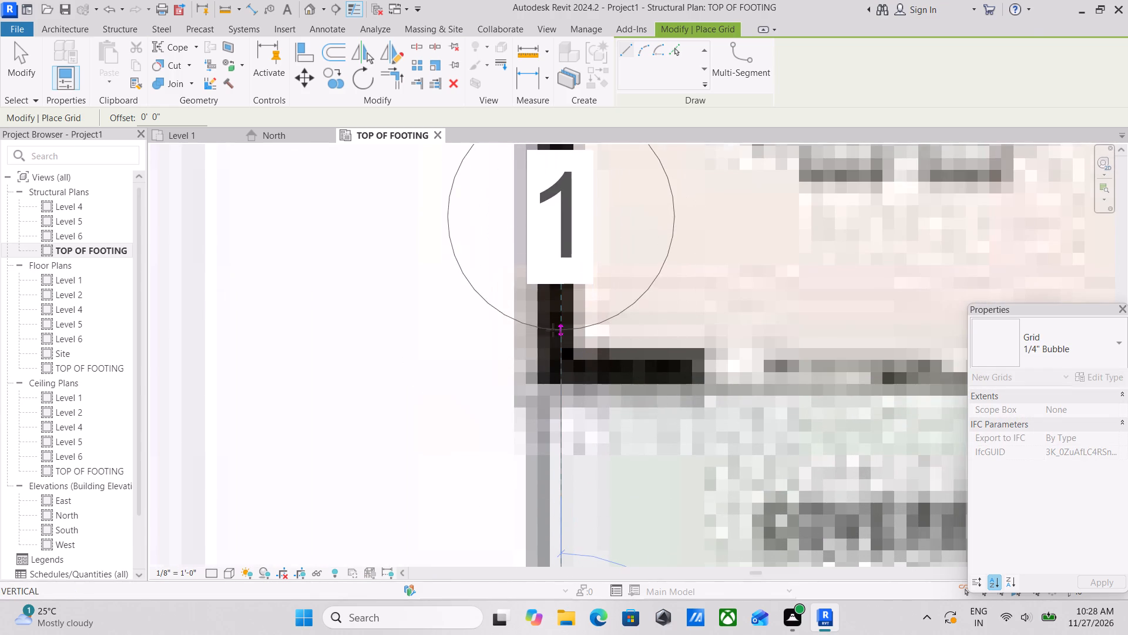
{"action": "scroll", "coordinate": [553, 330], "scroll_direction": "down", "scroll_amount": 6}
{"action": "middle_click_drag", "start_coordinate": [553, 330], "coordinate": [592, 584]}
{"action": "scroll", "coordinate": [592, 396], "scroll_direction": "down", "scroll_amount": 1}
{"action": "middle_click_drag", "start_coordinate": [592, 396], "coordinate": [605, 586]}
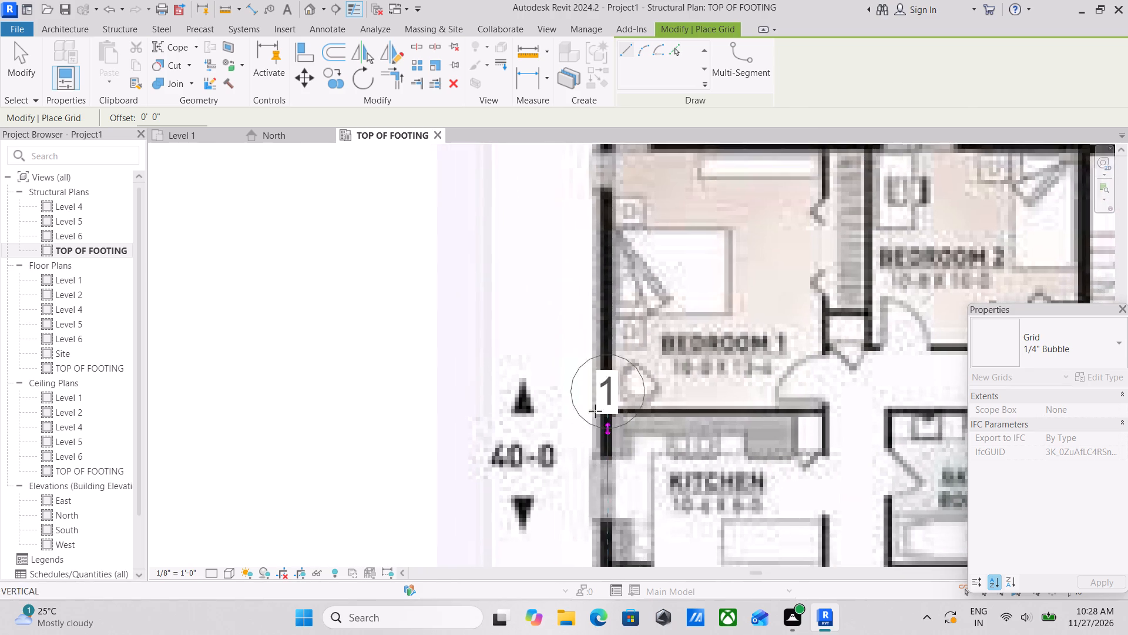
{"action": "scroll", "coordinate": [592, 372], "scroll_direction": "down", "scroll_amount": 2}
{"action": "middle_click_drag", "start_coordinate": [592, 372], "coordinate": [594, 594]}
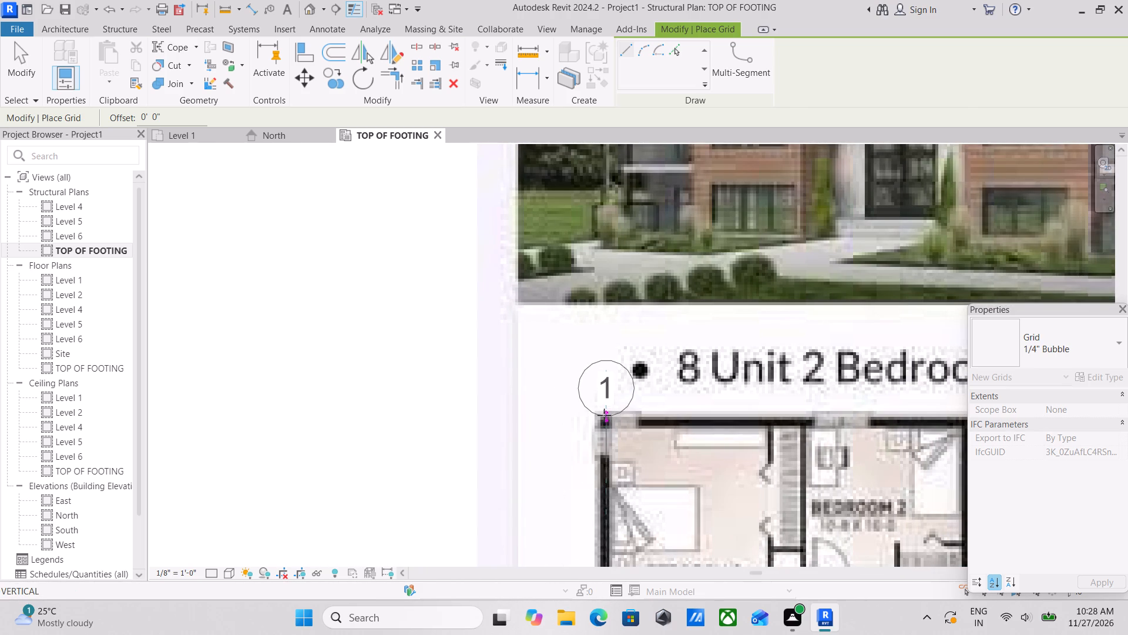
{"action": "left_click", "coordinate": [595, 352]}
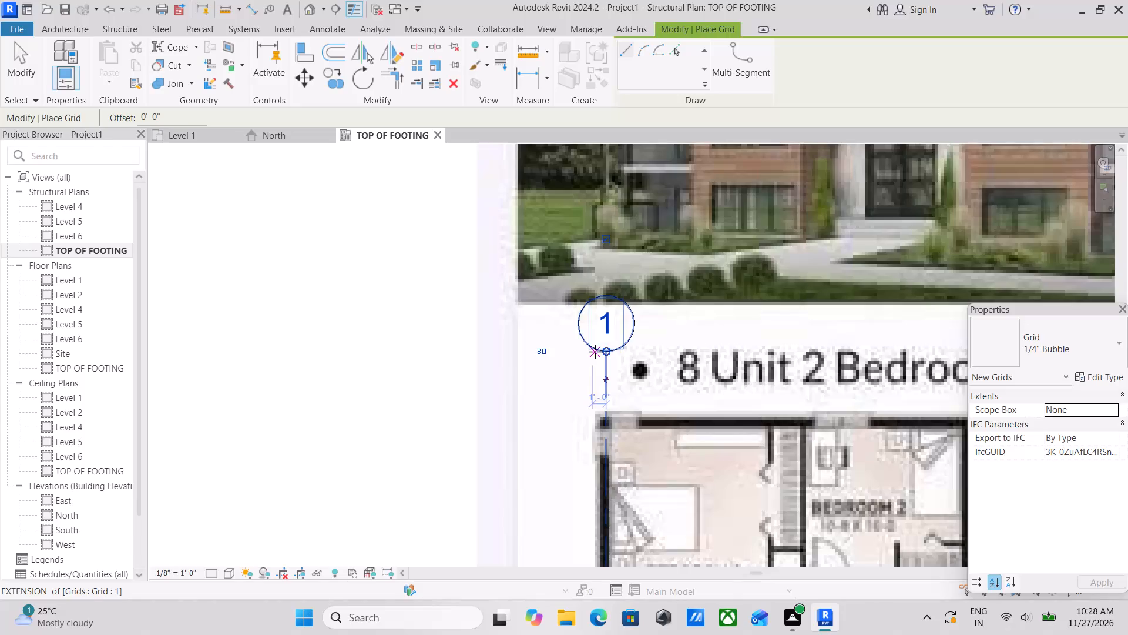
{"action": "scroll", "coordinate": [606, 366], "scroll_direction": "up", "scroll_amount": 1}
{"action": "key", "text": "Escape"}
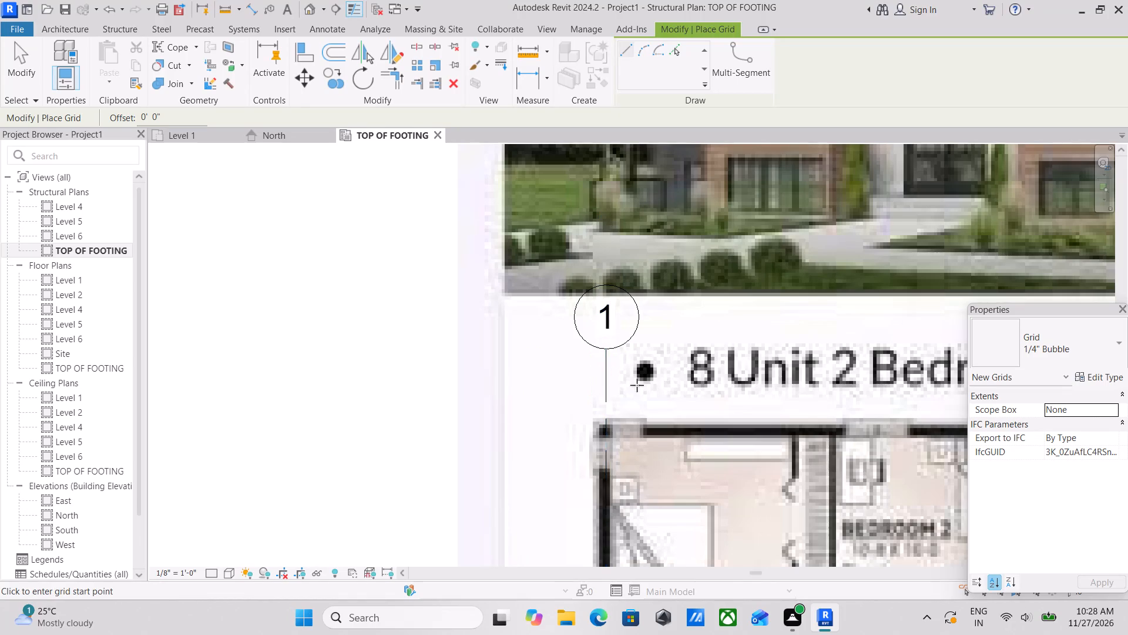
Draw a second vertical grid line along the wall between covered balcony and living room, from below the living room to beside grid 1's bubble.
{"action": "scroll", "coordinate": [646, 387], "scroll_direction": "down", "scroll_amount": 2}
{"action": "middle_click_drag", "start_coordinate": [639, 424], "coordinate": [576, 352]}
{"action": "middle_click_drag", "start_coordinate": [566, 416], "coordinate": [579, 455]}
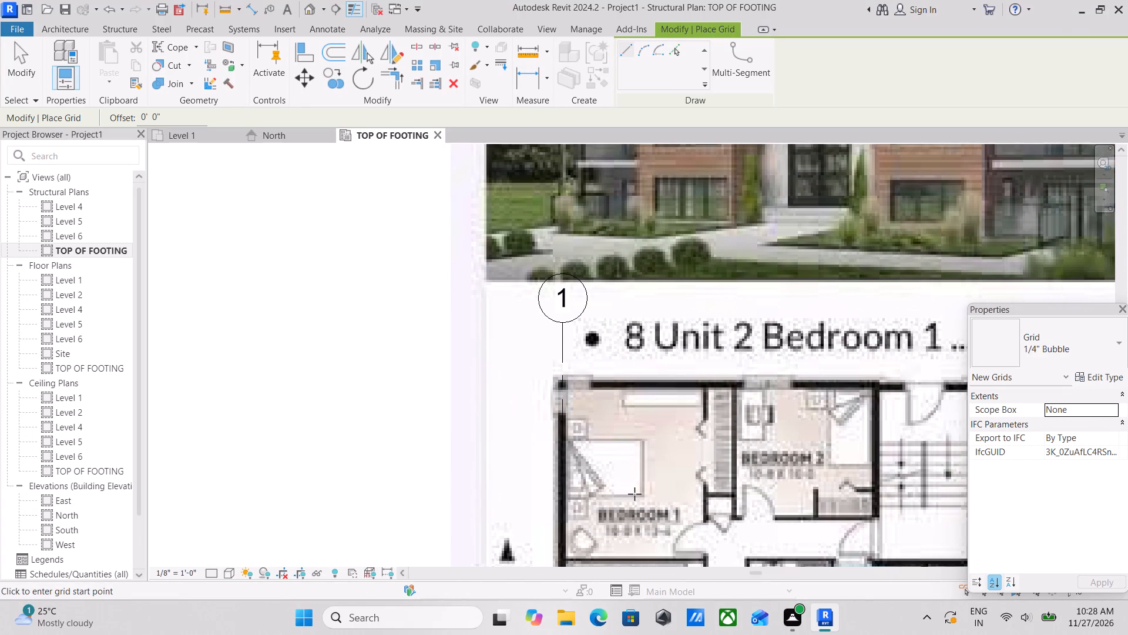
{"action": "scroll", "coordinate": [673, 408], "scroll_direction": "down", "scroll_amount": 2}
{"action": "middle_click_drag", "start_coordinate": [690, 478], "coordinate": [652, 406]}
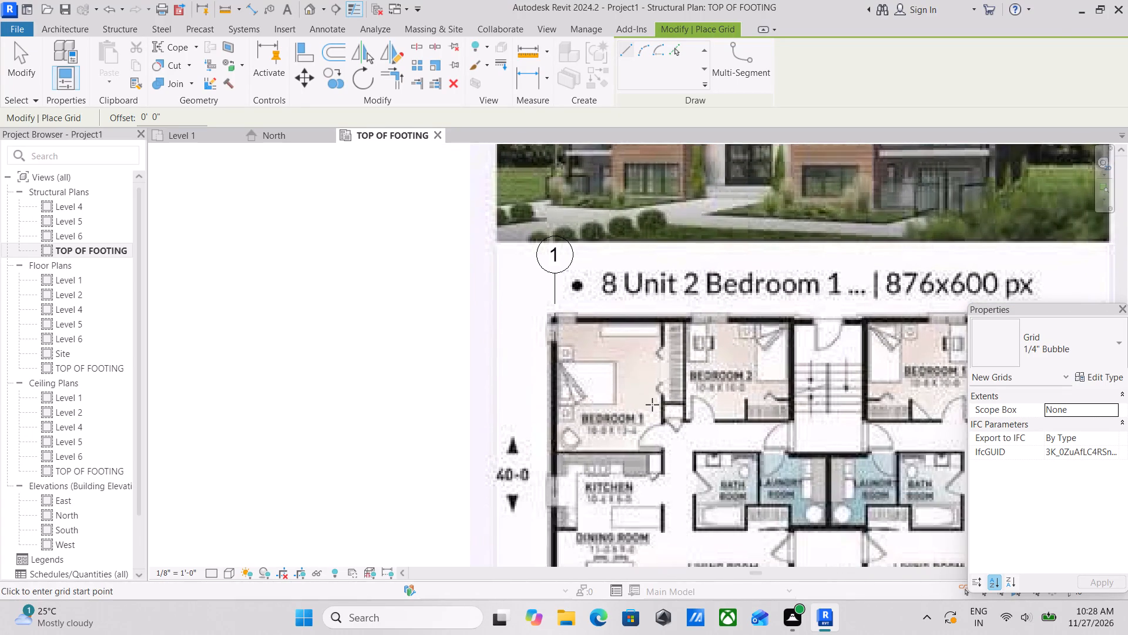
{"action": "scroll", "coordinate": [664, 379], "scroll_direction": "down", "scroll_amount": 2}
{"action": "middle_click_drag", "start_coordinate": [665, 432], "coordinate": [502, 406]}
{"action": "scroll", "coordinate": [539, 377], "scroll_direction": "down", "scroll_amount": 2}
{"action": "middle_click_drag", "start_coordinate": [575, 464], "coordinate": [571, 409]}
{"action": "scroll", "coordinate": [521, 460], "scroll_direction": "up", "scroll_amount": 3}
{"action": "scroll", "coordinate": [498, 486], "scroll_direction": "down", "scroll_amount": 1}
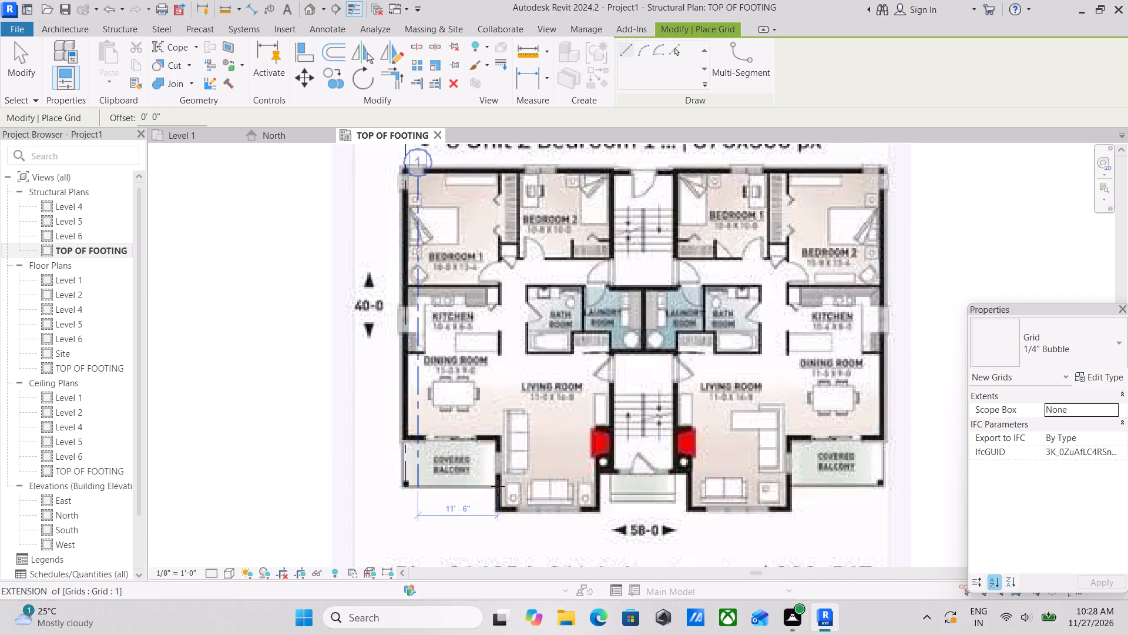
{"action": "scroll", "coordinate": [498, 486], "scroll_direction": "down", "scroll_amount": 1}
{"action": "middle_click_drag", "start_coordinate": [498, 486], "coordinate": [516, 438]}
{"action": "scroll", "coordinate": [515, 462], "scroll_direction": "up", "scroll_amount": 9}
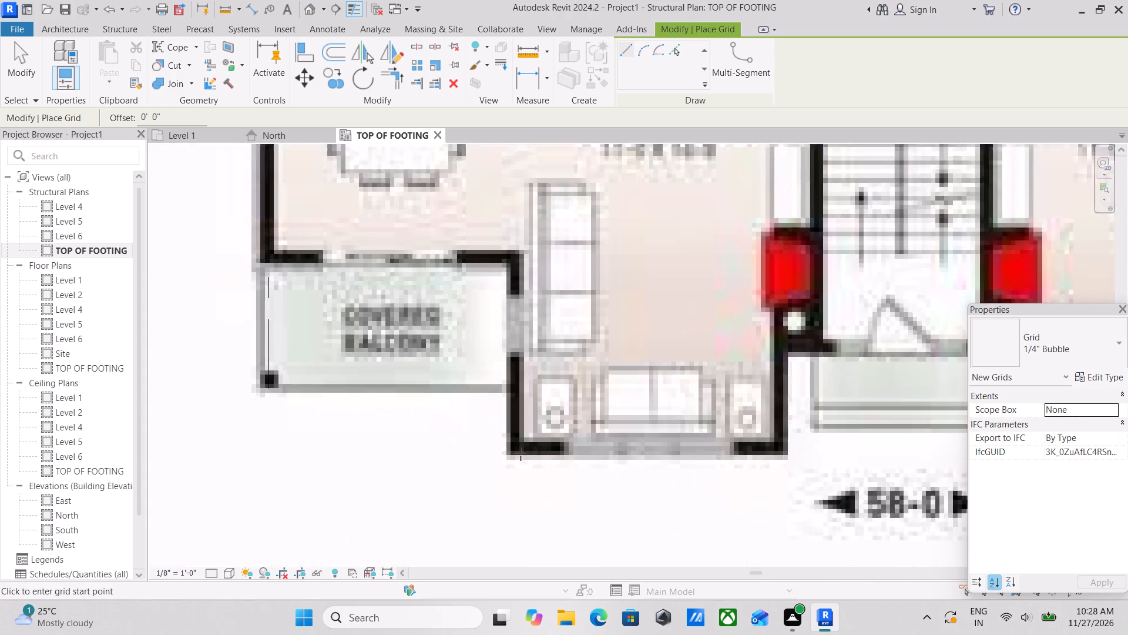
{"action": "scroll", "coordinate": [521, 454], "scroll_direction": "up", "scroll_amount": 1}
{"action": "middle_click_drag", "start_coordinate": [521, 454], "coordinate": [539, 494]}
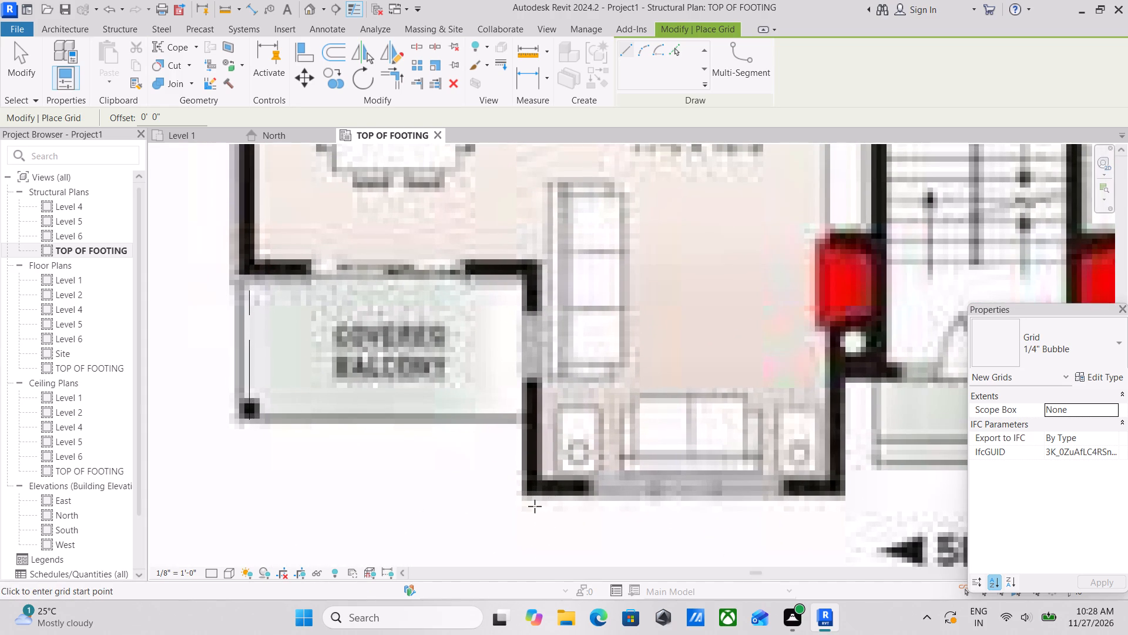
{"action": "left_click", "coordinate": [535, 526]}
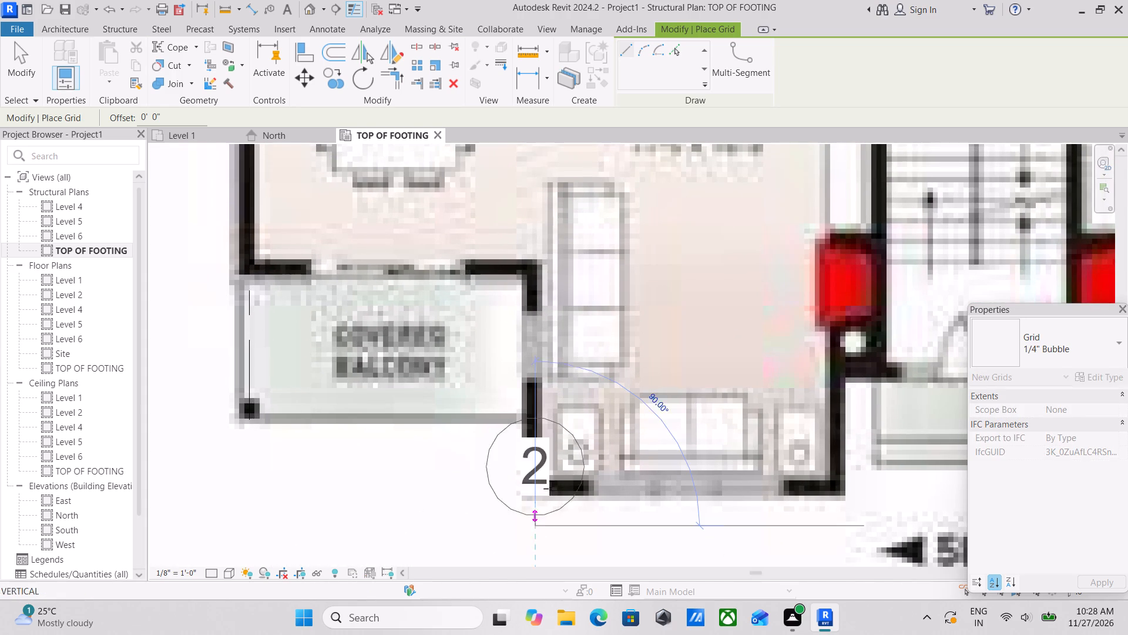
{"action": "scroll", "coordinate": [535, 422], "scroll_direction": "down", "scroll_amount": 2}
{"action": "middle_click_drag", "start_coordinate": [531, 338], "coordinate": [583, 472]}
{"action": "scroll", "coordinate": [578, 449], "scroll_direction": "down", "scroll_amount": 1}
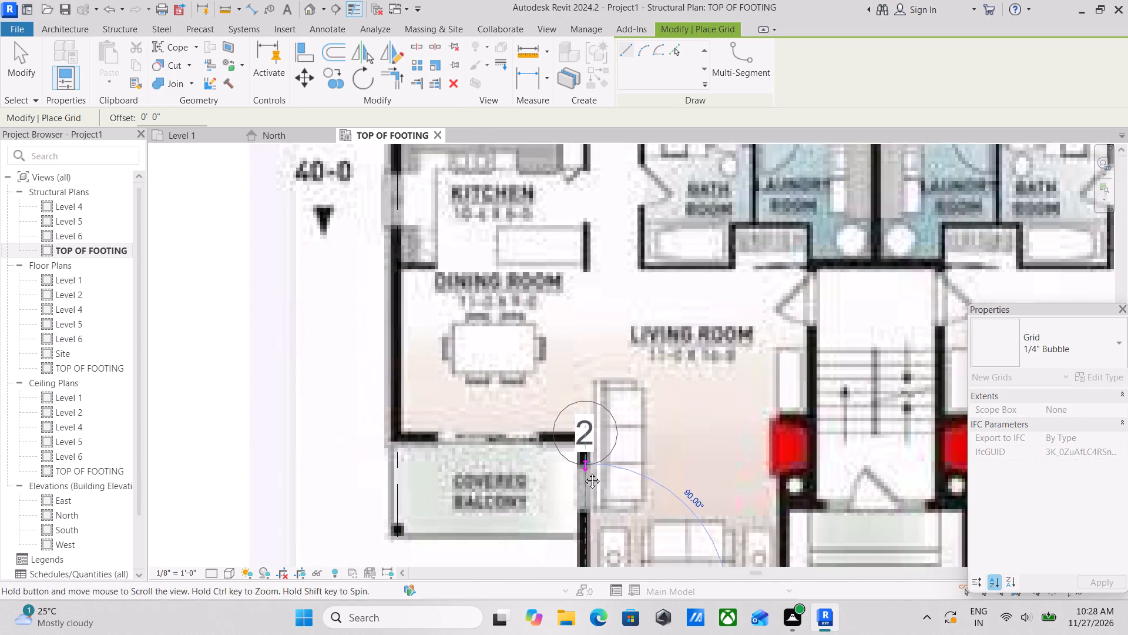
{"action": "middle_click_drag", "start_coordinate": [583, 472], "coordinate": [583, 474]}
{"action": "middle_click_drag", "start_coordinate": [607, 296], "coordinate": [631, 533]}
{"action": "scroll", "coordinate": [600, 387], "scroll_direction": "down", "scroll_amount": 1}
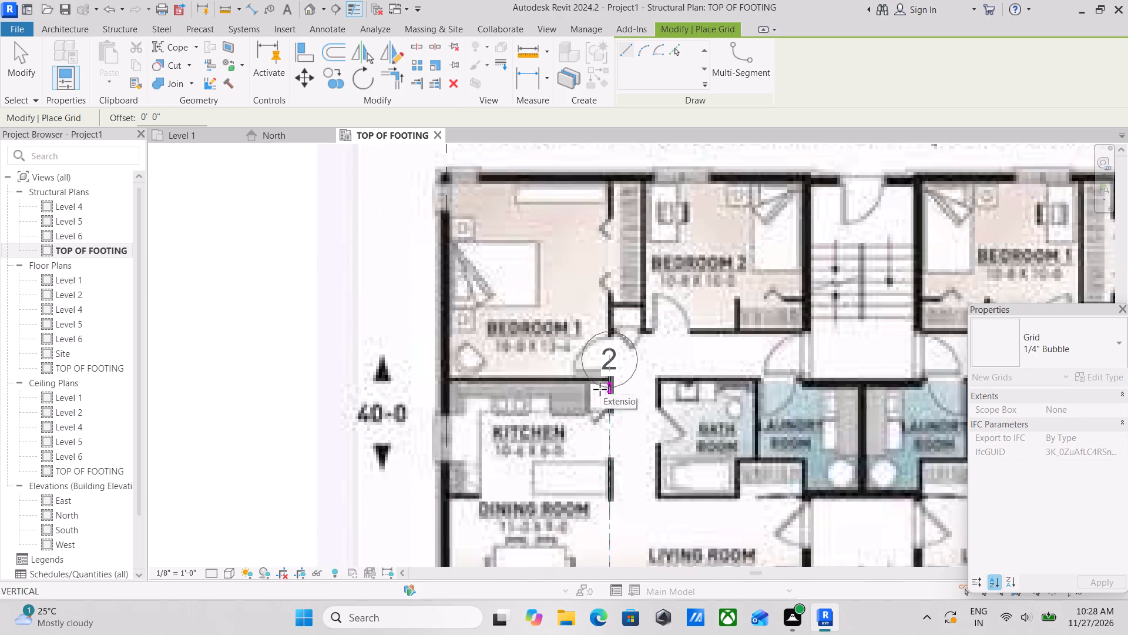
{"action": "middle_click_drag", "start_coordinate": [607, 415], "coordinate": [628, 598]}
{"action": "scroll", "coordinate": [633, 409], "scroll_direction": "down", "scroll_amount": 1}
{"action": "middle_click_drag", "start_coordinate": [633, 409], "coordinate": [650, 477]}
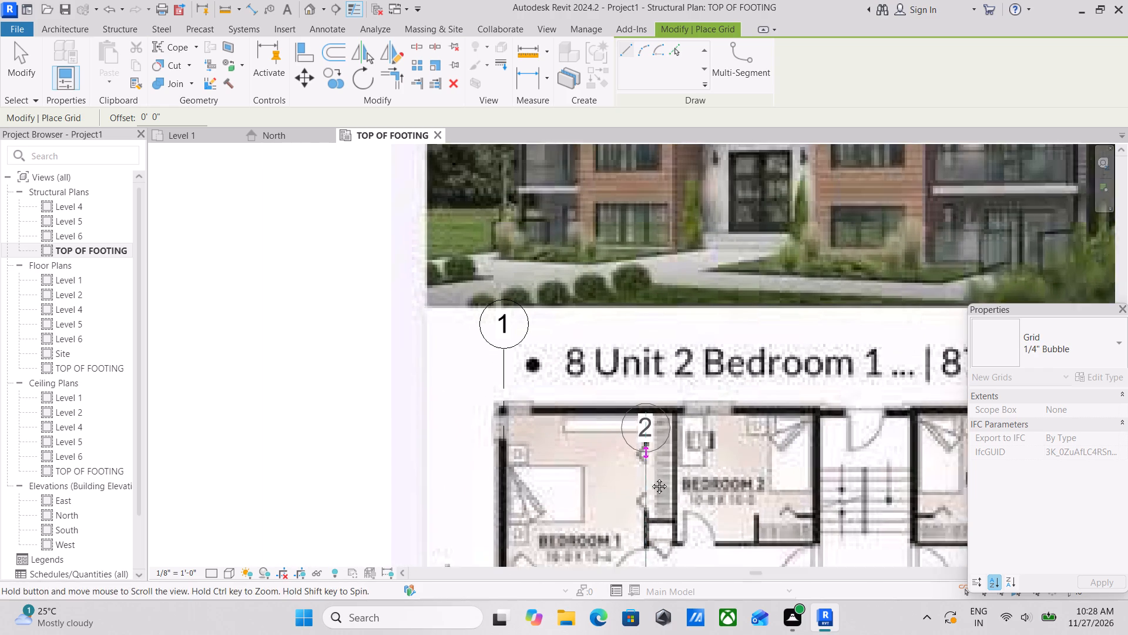
{"action": "middle_click_drag", "start_coordinate": [650, 477], "coordinate": [652, 502]}
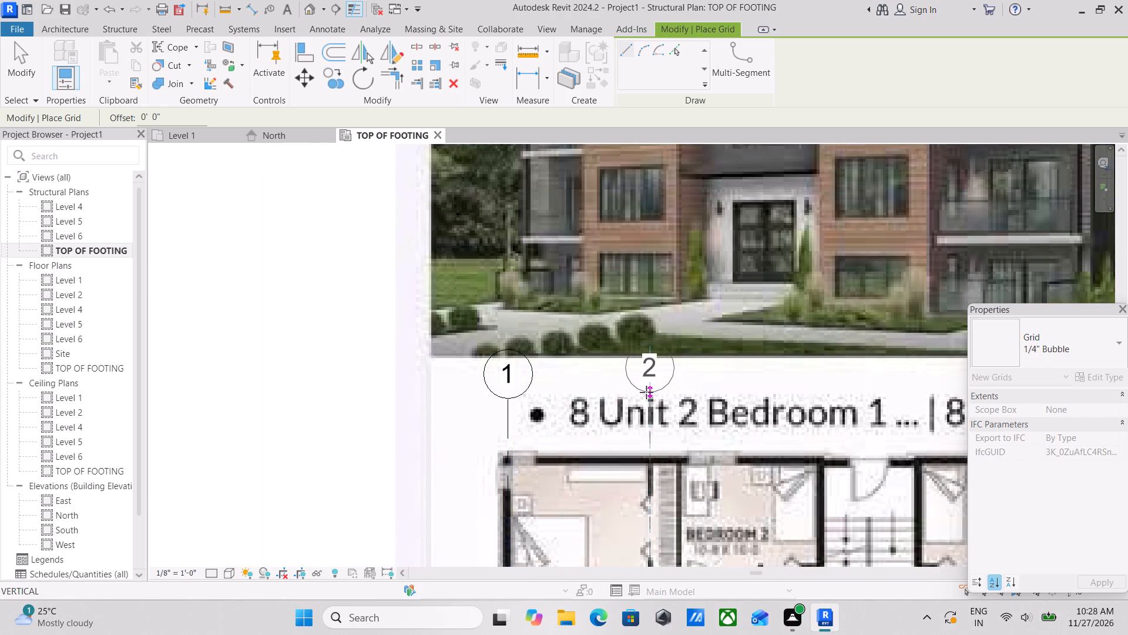
{"action": "left_click", "coordinate": [646, 402]}
Examine the two grid lines against the floor plan's walls, covered balcony and lower ends.
{"action": "scroll", "coordinate": [646, 402], "scroll_direction": "down", "scroll_amount": 2}
{"action": "scroll", "coordinate": [704, 481], "scroll_direction": "down", "scroll_amount": 2}
{"action": "middle_click_drag", "start_coordinate": [695, 477], "coordinate": [649, 459]}
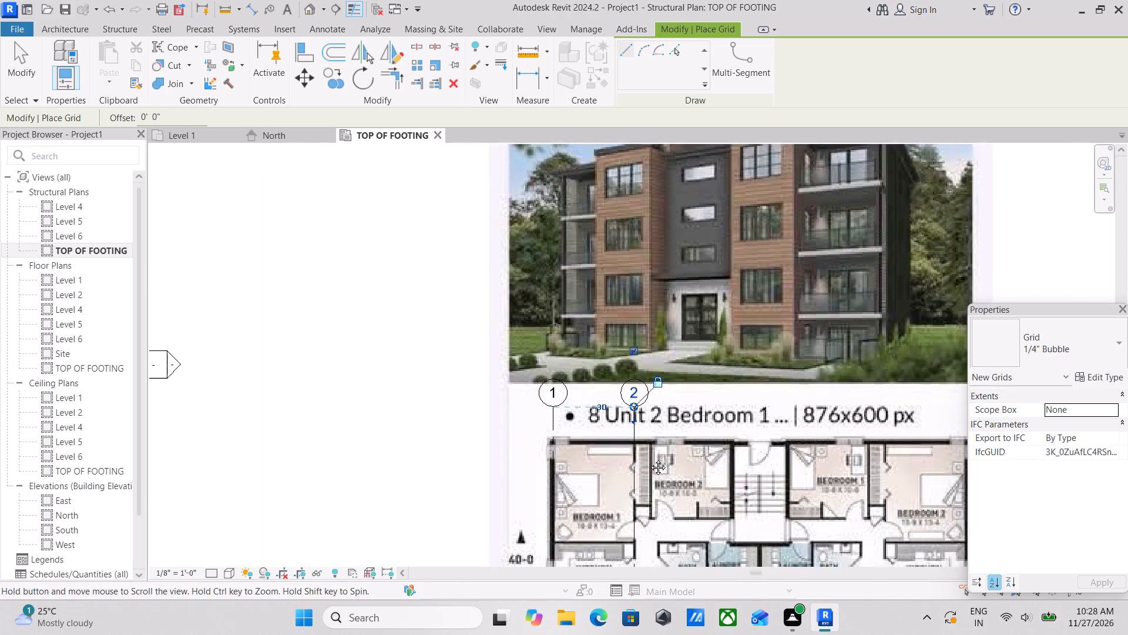
{"action": "middle_click_drag", "start_coordinate": [649, 459], "coordinate": [606, 425]}
{"action": "scroll", "coordinate": [599, 422], "scroll_direction": "down", "scroll_amount": 2}
{"action": "scroll", "coordinate": [639, 514], "scroll_direction": "up", "scroll_amount": 3}
{"action": "scroll", "coordinate": [695, 442], "scroll_direction": "up", "scroll_amount": 4}
{"action": "scroll", "coordinate": [695, 442], "scroll_direction": "down", "scroll_amount": 2}
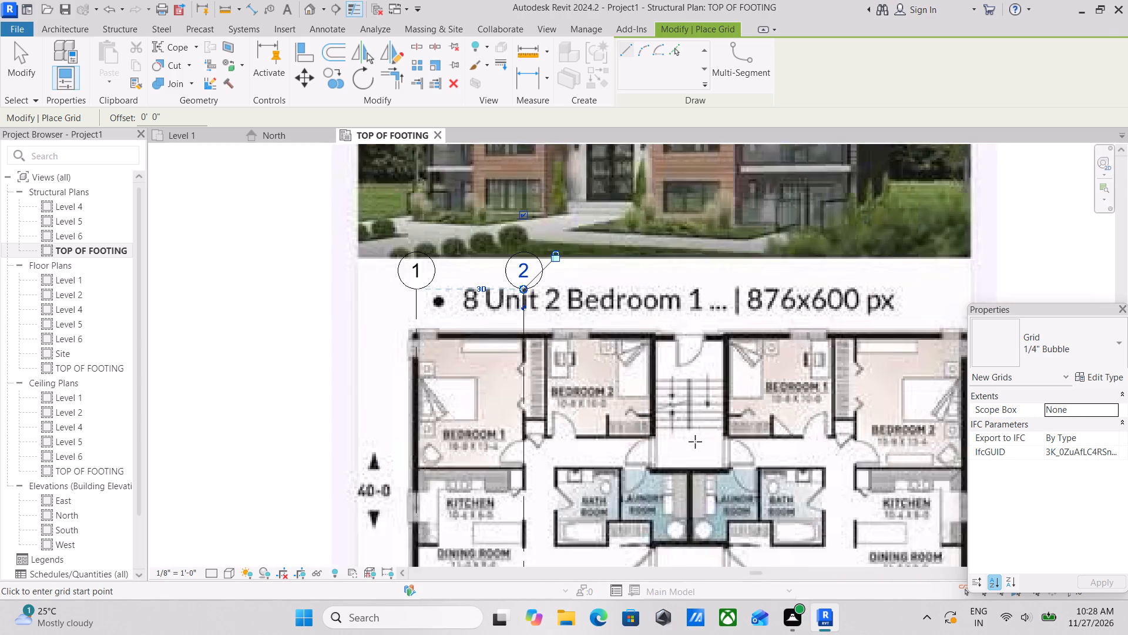
{"action": "scroll", "coordinate": [695, 442], "scroll_direction": "down", "scroll_amount": 2}
{"action": "middle_click_drag", "start_coordinate": [579, 466], "coordinate": [639, 383]}
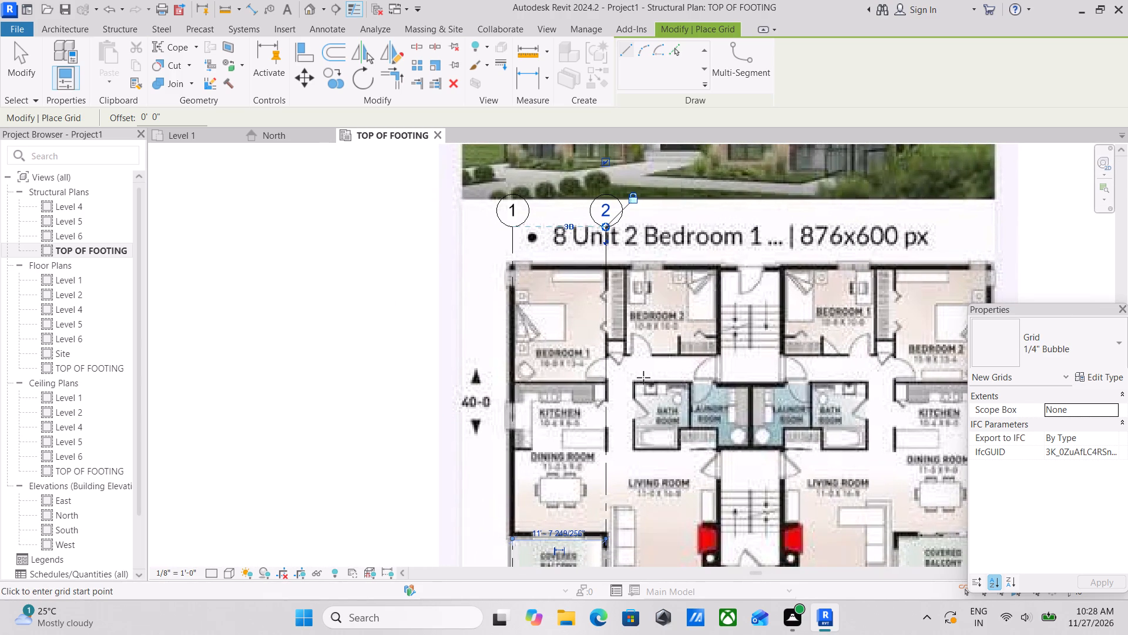
{"action": "scroll", "coordinate": [602, 398], "scroll_direction": "down", "scroll_amount": 2}
{"action": "scroll", "coordinate": [630, 541], "scroll_direction": "up", "scroll_amount": 2}
{"action": "middle_click_drag", "start_coordinate": [599, 553], "coordinate": [568, 533]}
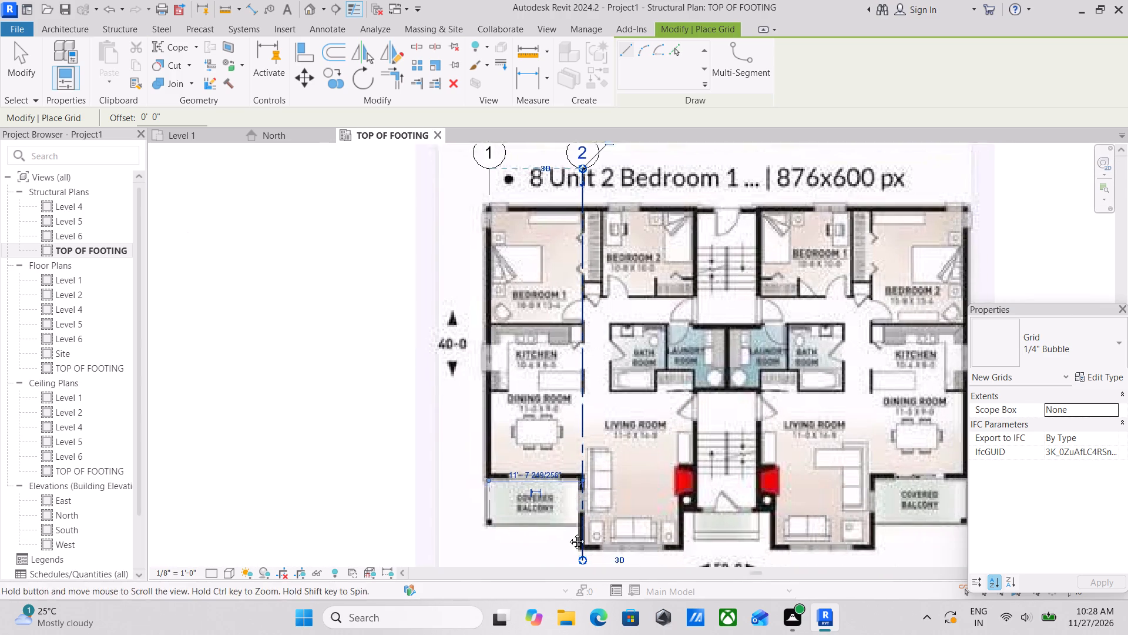
{"action": "middle_click_drag", "start_coordinate": [568, 533], "coordinate": [542, 472]}
{"action": "scroll", "coordinate": [633, 499], "scroll_direction": "up", "scroll_amount": 3}
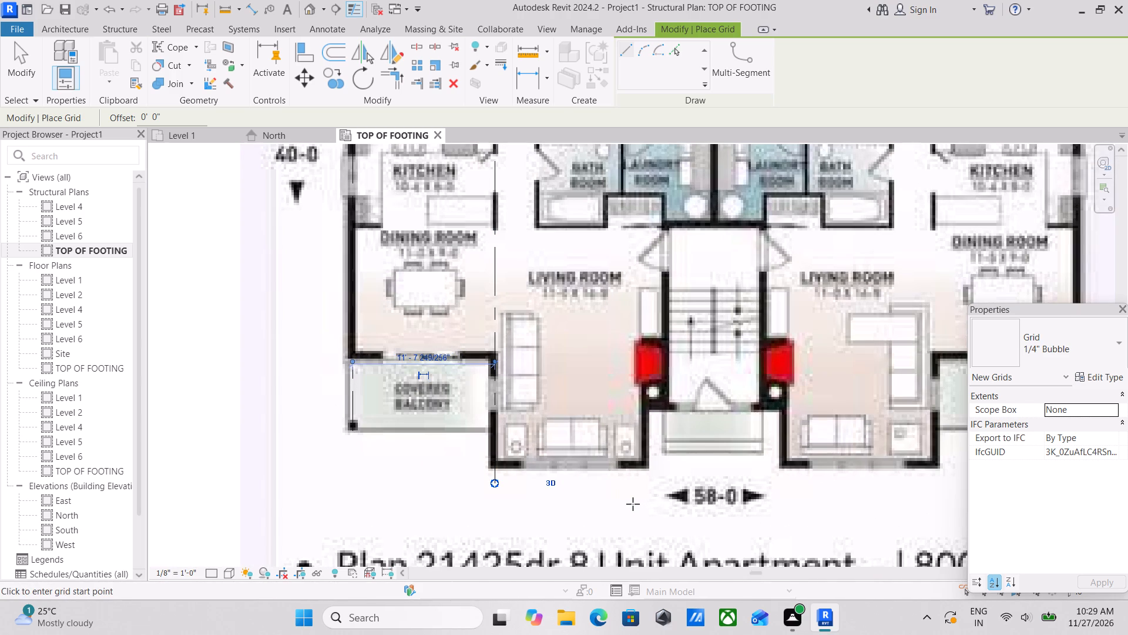
{"action": "scroll", "coordinate": [721, 457], "scroll_direction": "down", "scroll_amount": 2}
{"action": "middle_click_drag", "start_coordinate": [721, 457], "coordinate": [632, 534]}
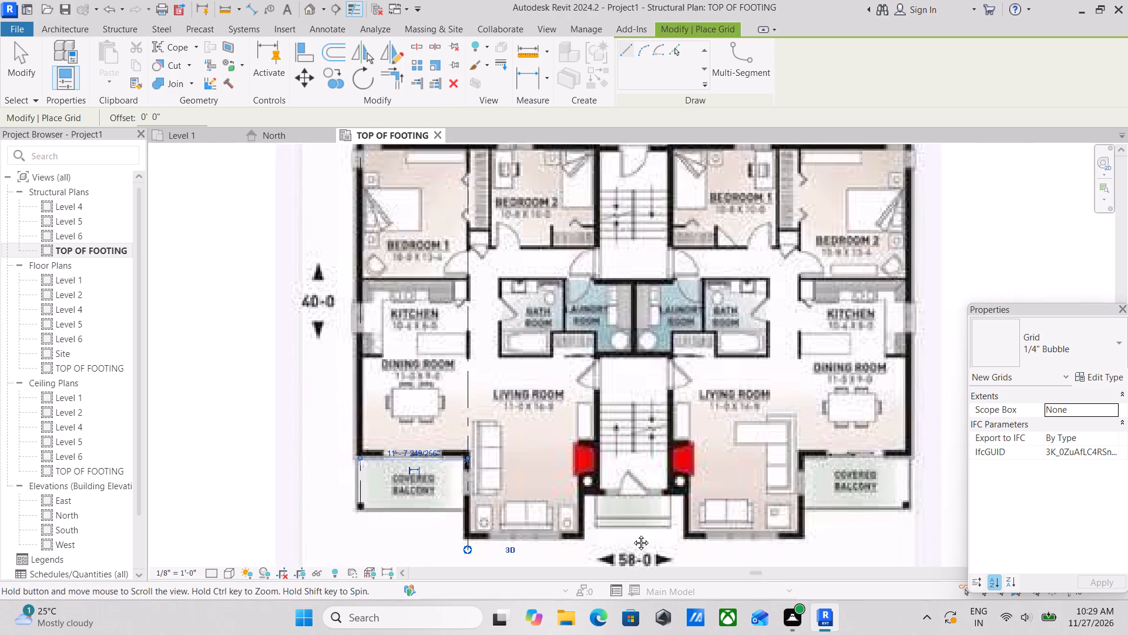
{"action": "middle_click_drag", "start_coordinate": [632, 534], "coordinate": [609, 536]}
{"action": "scroll", "coordinate": [657, 489], "scroll_direction": "down", "scroll_amount": 1}
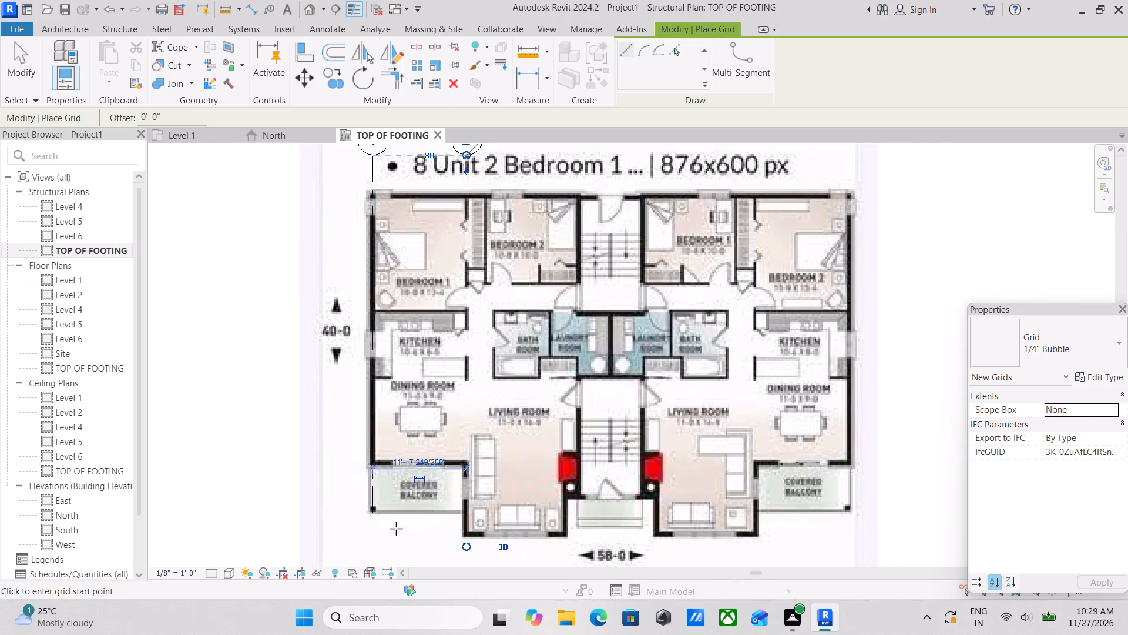
Extend grid 1's lower end down past the covered balcony's corner post to just below the living room's lower wall.
{"action": "scroll", "coordinate": [370, 510], "scroll_direction": "up", "scroll_amount": 4}
{"action": "scroll", "coordinate": [379, 562], "scroll_direction": "up", "scroll_amount": 3}
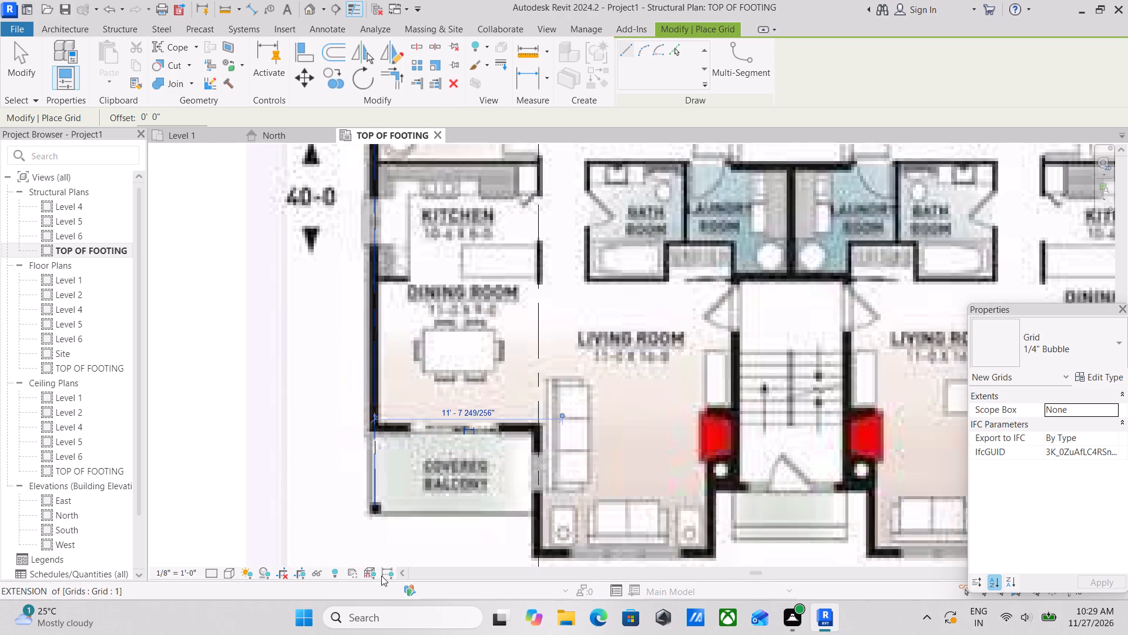
{"action": "scroll", "coordinate": [345, 494], "scroll_direction": "up", "scroll_amount": 3}
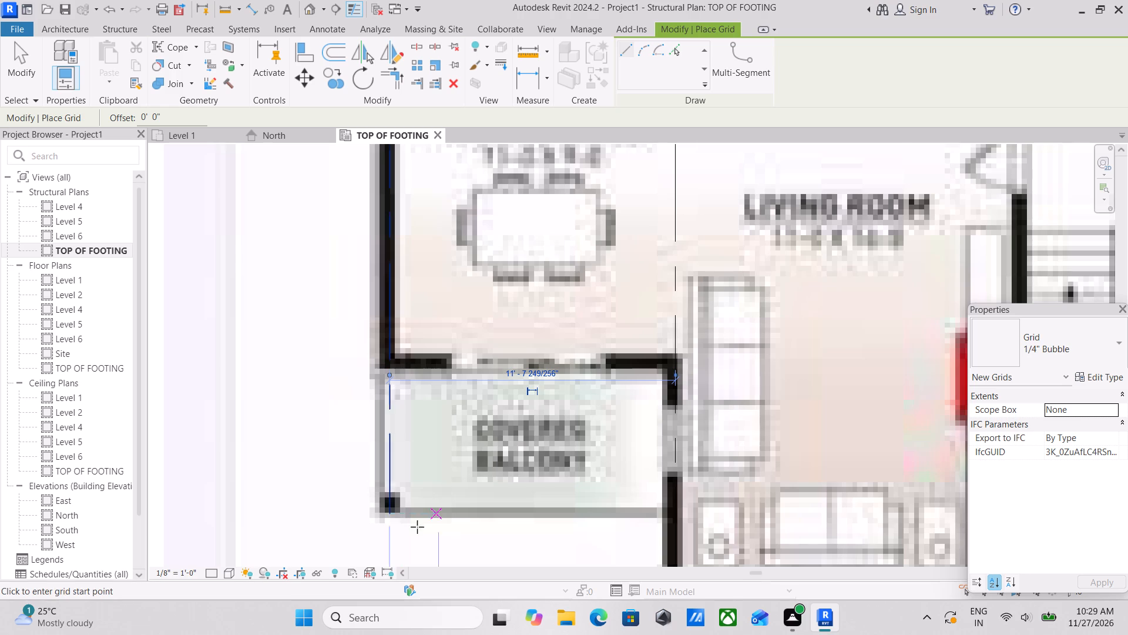
{"action": "scroll", "coordinate": [401, 532], "scroll_direction": "up", "scroll_amount": 3}
{"action": "scroll", "coordinate": [394, 509], "scroll_direction": "down", "scroll_amount": 2}
{"action": "middle_click_drag", "start_coordinate": [397, 502], "coordinate": [522, 451]}
{"action": "scroll", "coordinate": [521, 439], "scroll_direction": "down", "scroll_amount": 4}
{"action": "middle_click_drag", "start_coordinate": [525, 442], "coordinate": [537, 467]}
{"action": "key", "text": "Escape"}
{"action": "key", "text": "Escape"}
{"action": "key", "text": "Escape"}
{"action": "left_click", "coordinate": [525, 447]}
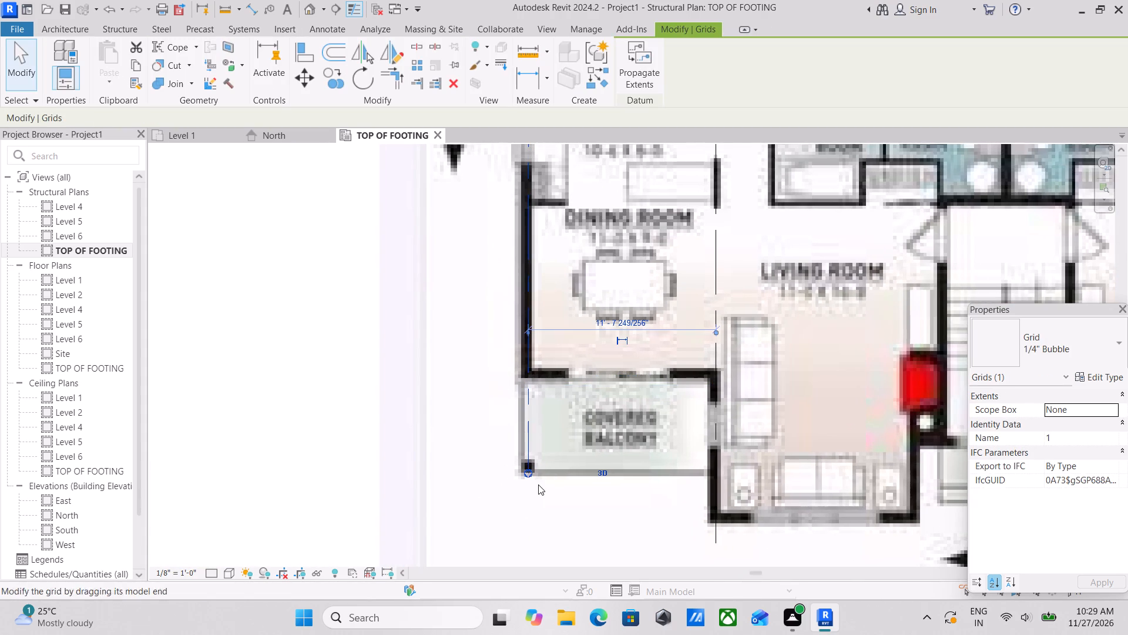
{"action": "left_click_drag", "start_coordinate": [525, 476], "coordinate": [521, 557]}
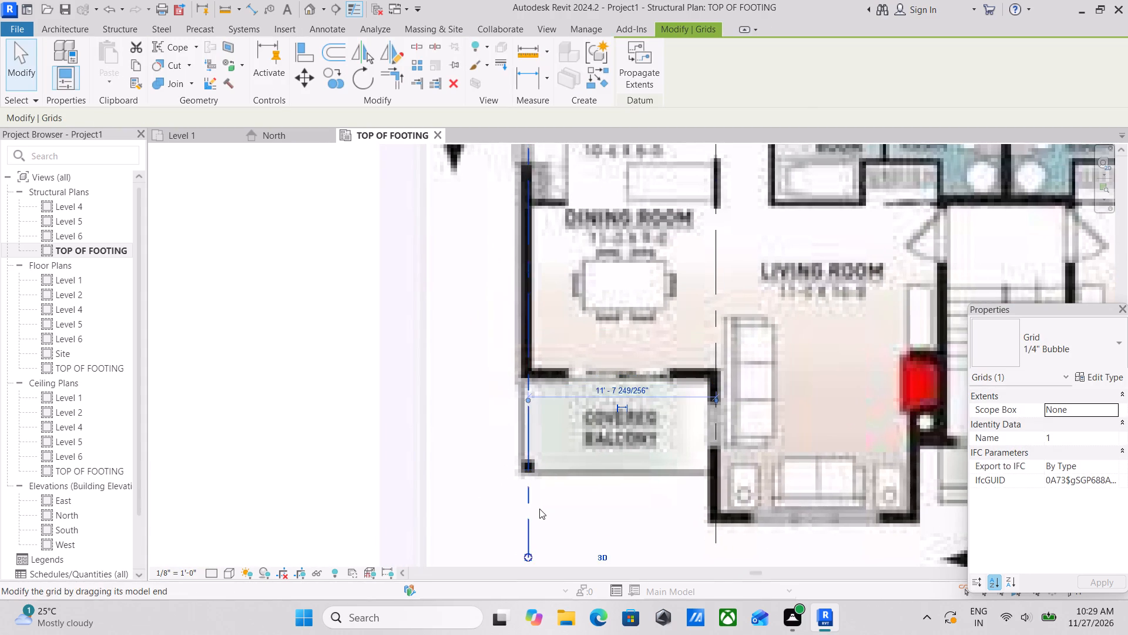
{"action": "scroll", "coordinate": [539, 509], "scroll_direction": "down", "scroll_amount": 4}
{"action": "scroll", "coordinate": [549, 513], "scroll_direction": "up", "scroll_amount": 3}
{"action": "key", "text": "Escape"}
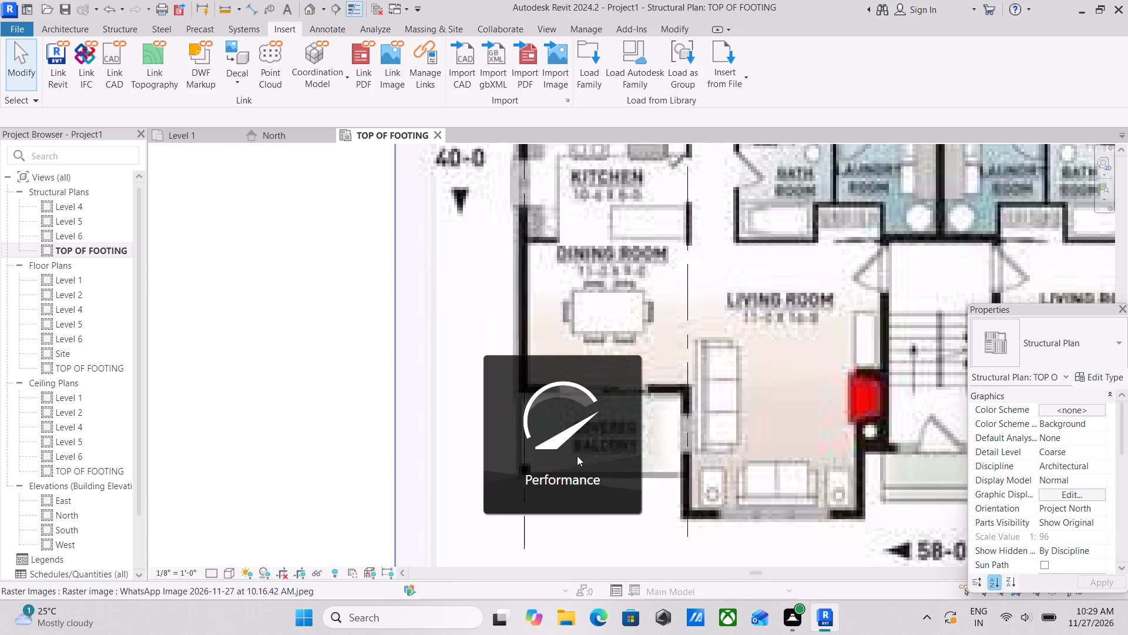
{"action": "scroll", "coordinate": [582, 453], "scroll_direction": "down", "scroll_amount": 2}
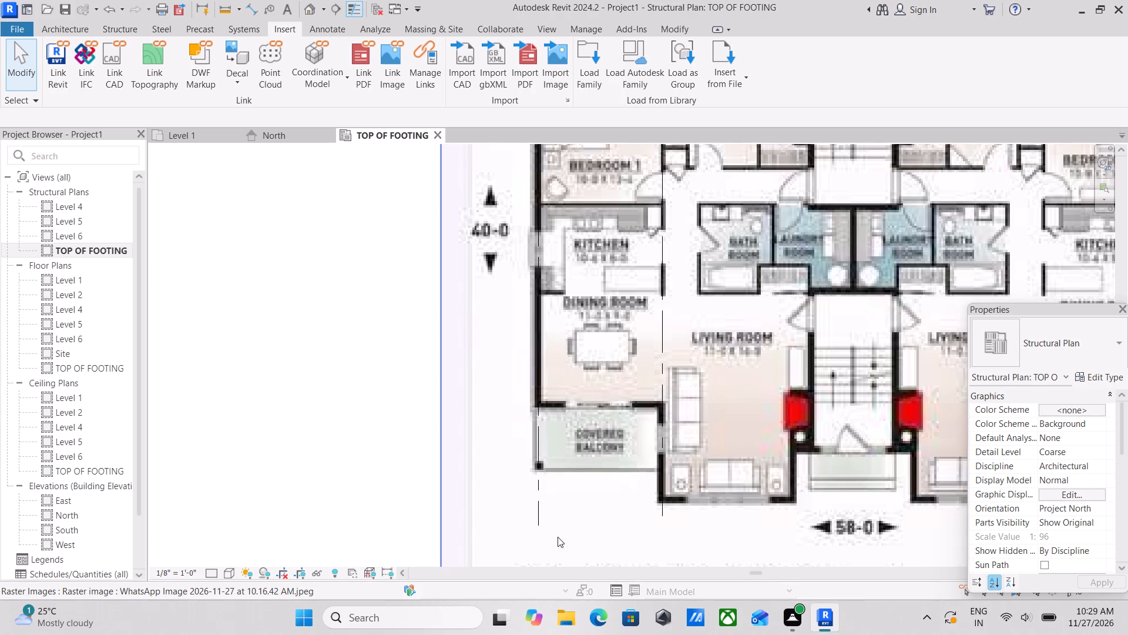
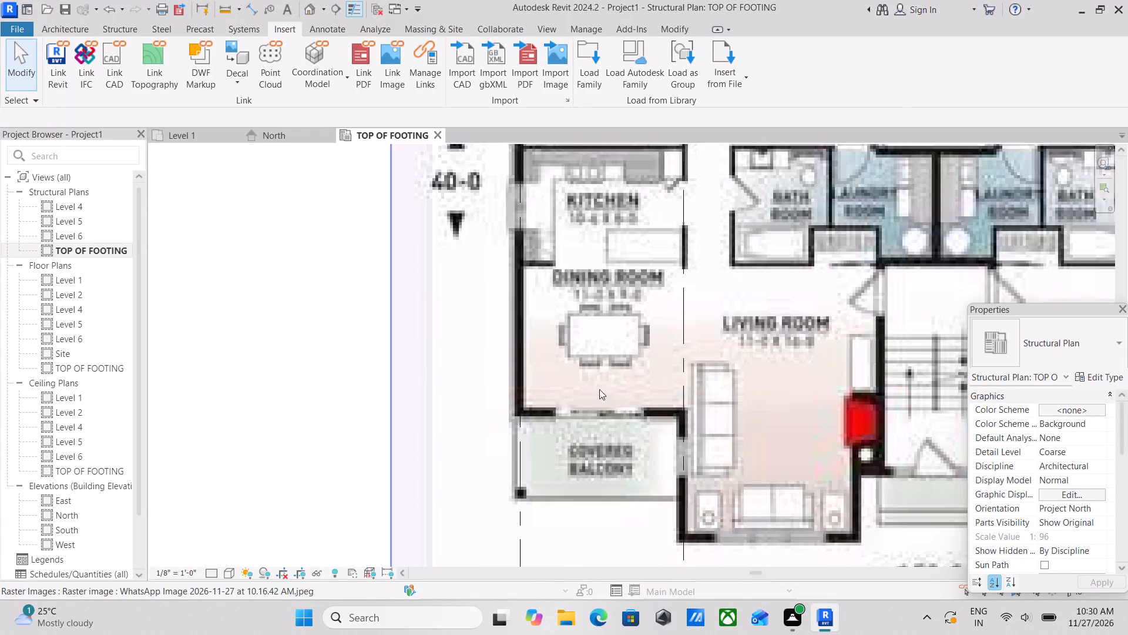
Examine the walls around the covered balcony and living room near the lower ends of grids 1 and 2.
{"action": "scroll", "coordinate": [603, 399], "scroll_direction": "down", "scroll_amount": 1}
{"action": "scroll", "coordinate": [636, 387], "scroll_direction": "up", "scroll_amount": 2}
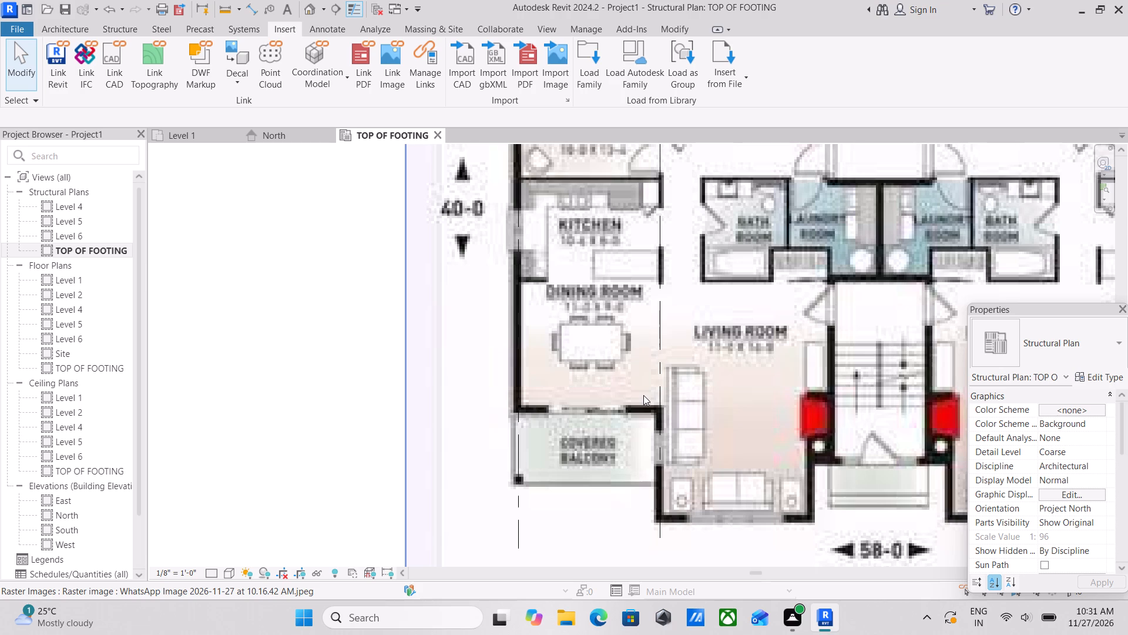
{"action": "scroll", "coordinate": [469, 477], "scroll_direction": "up", "scroll_amount": 1}
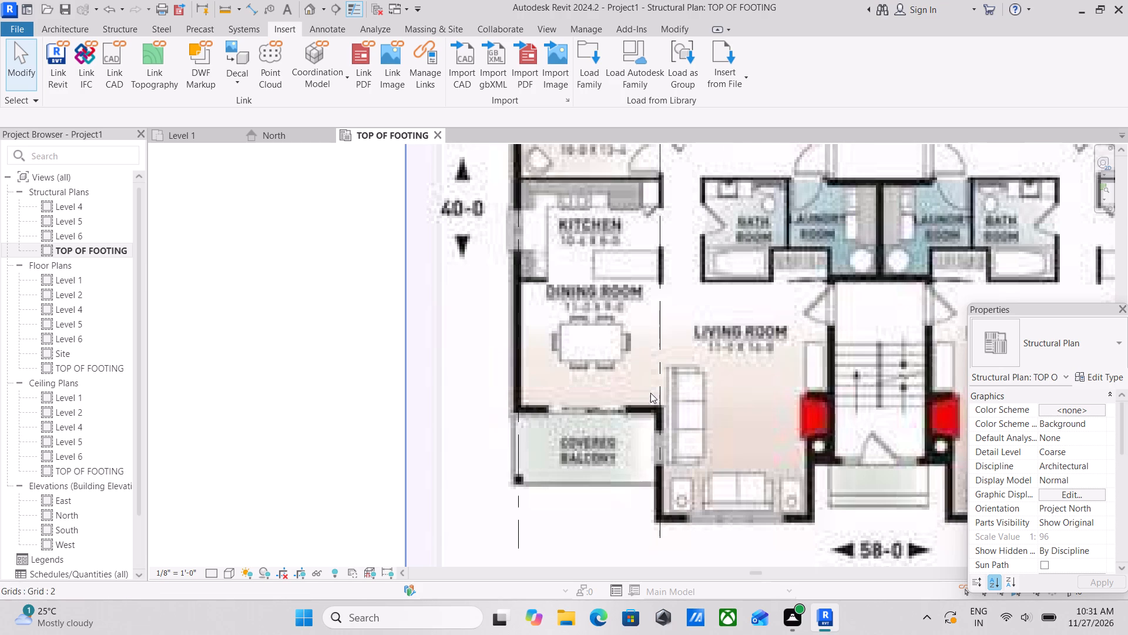
{"action": "middle_click_drag", "start_coordinate": [652, 392], "coordinate": [480, 347]}
{"action": "middle_click_drag", "start_coordinate": [488, 425], "coordinate": [475, 400]}
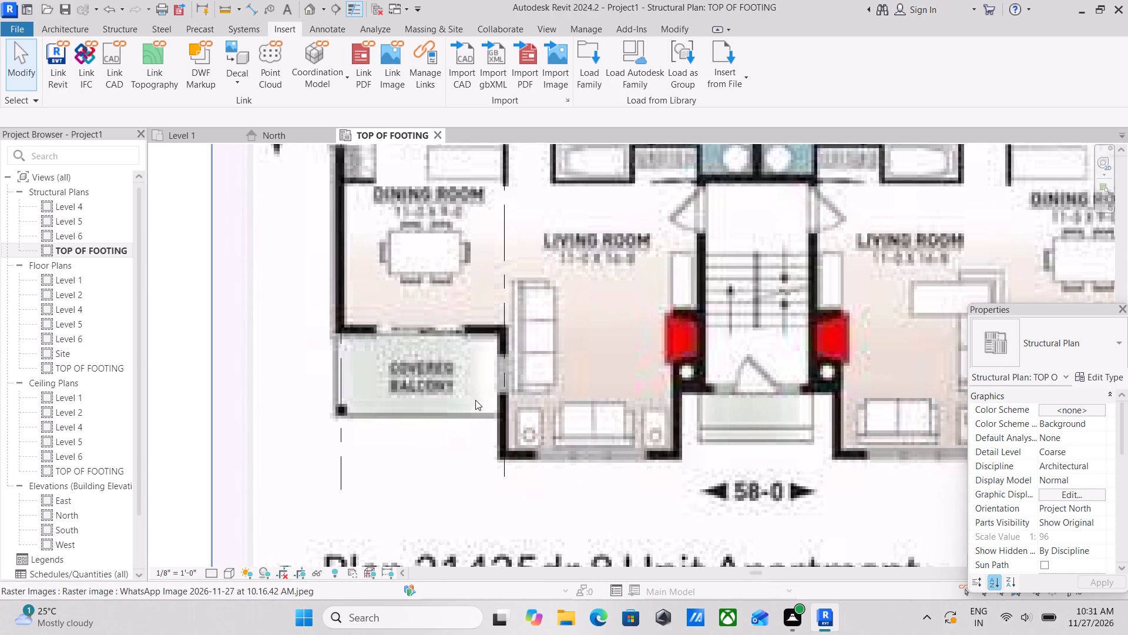
{"action": "scroll", "coordinate": [475, 400], "scroll_direction": "up", "scroll_amount": 1}
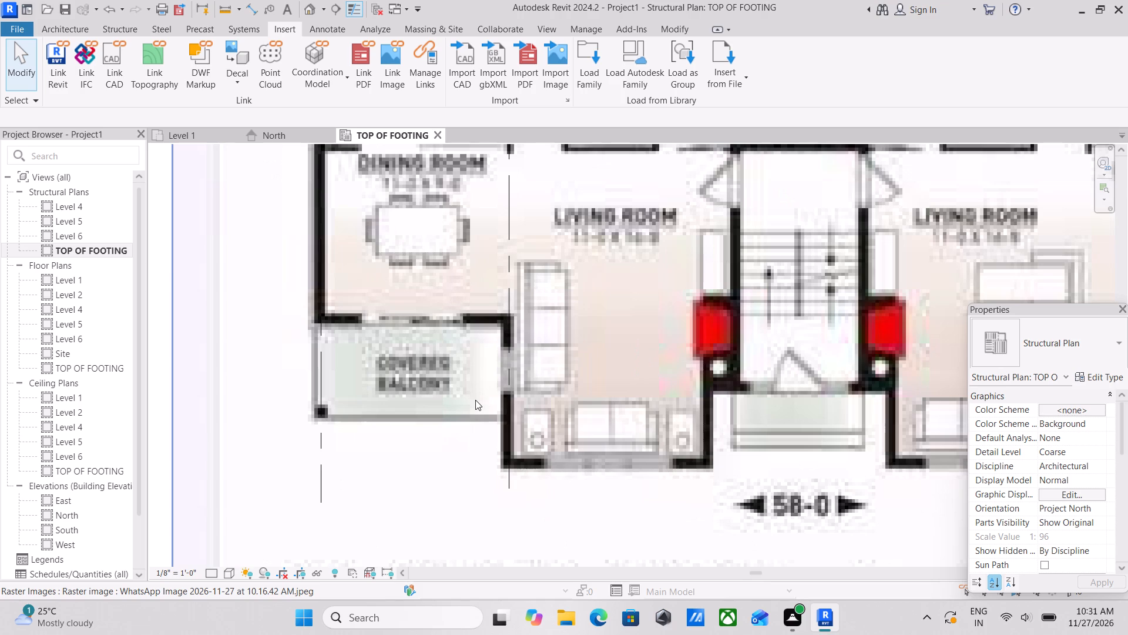
{"action": "scroll", "coordinate": [475, 400], "scroll_direction": "up", "scroll_amount": 2}
{"action": "scroll", "coordinate": [475, 400], "scroll_direction": "down", "scroll_amount": 5}
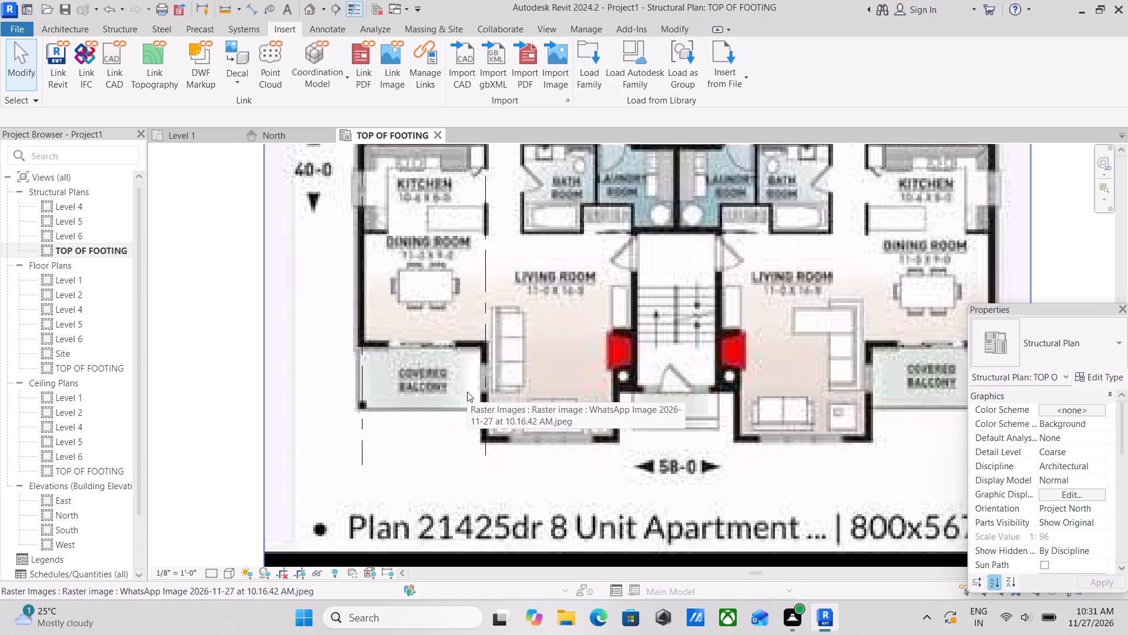
{"action": "scroll", "coordinate": [467, 392], "scroll_direction": "up", "scroll_amount": 1}
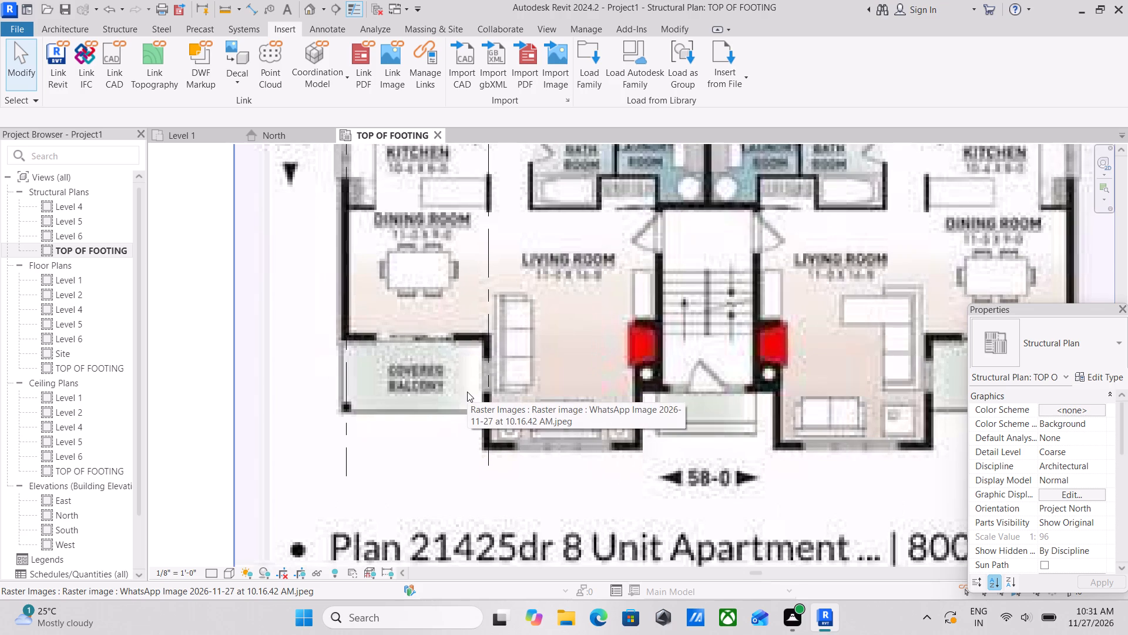
{"action": "scroll", "coordinate": [467, 392], "scroll_direction": "up", "scroll_amount": 1}
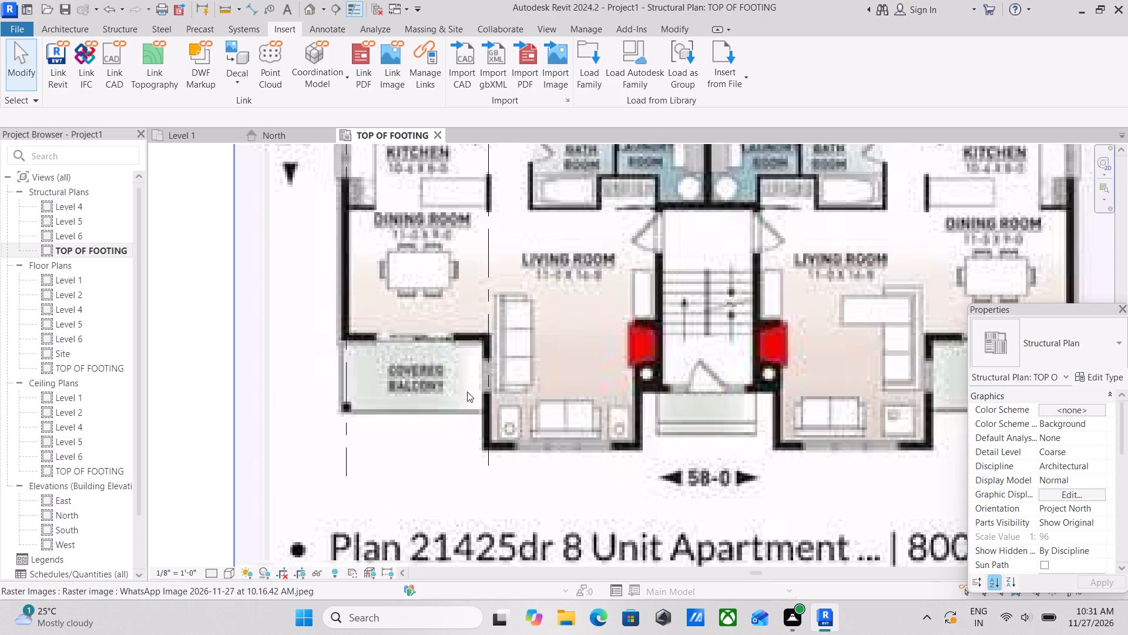
{"action": "scroll", "coordinate": [467, 392], "scroll_direction": "down", "scroll_amount": 6}
{"action": "scroll", "coordinate": [467, 392], "scroll_direction": "up", "scroll_amount": 3}
{"action": "scroll", "coordinate": [336, 389], "scroll_direction": "up", "scroll_amount": 3}
{"action": "scroll", "coordinate": [358, 382], "scroll_direction": "down", "scroll_amount": 2}
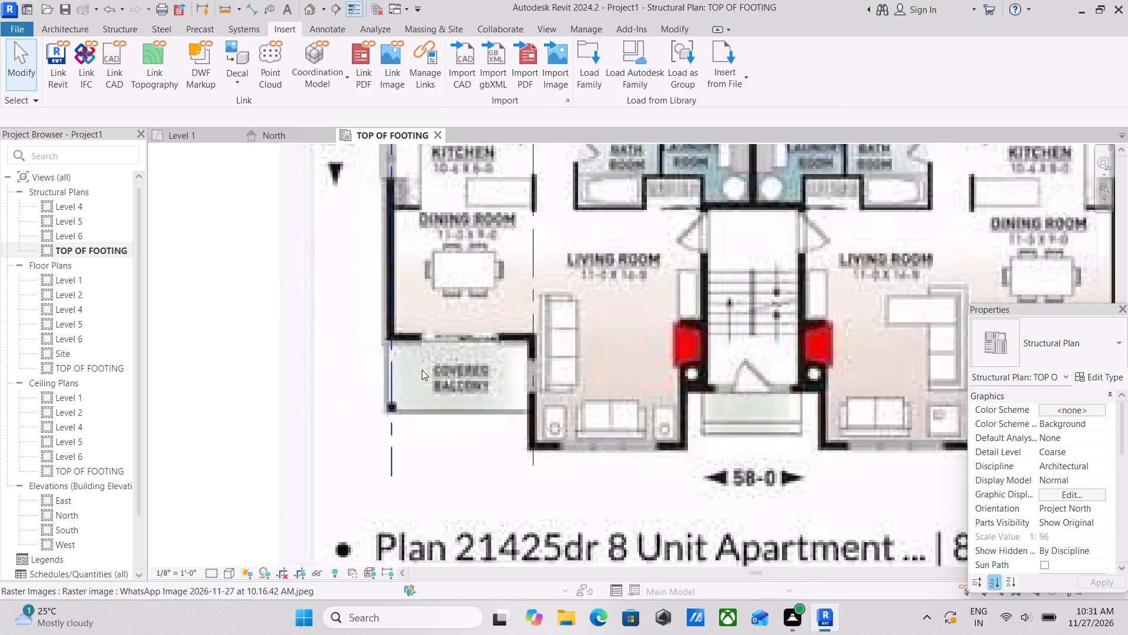
{"action": "scroll", "coordinate": [422, 370], "scroll_direction": "down", "scroll_amount": 1}
Examine the bedroom, bathroom, laundry and stair walls in relation to grids 1 and 2.
{"action": "middle_click_drag", "start_coordinate": [307, 439], "coordinate": [226, 454]}
{"action": "middle_click_drag", "start_coordinate": [437, 357], "coordinate": [382, 473]}
{"action": "middle_click_drag", "start_coordinate": [400, 360], "coordinate": [442, 514]}
{"action": "middle_click_drag", "start_coordinate": [518, 409], "coordinate": [548, 509]}
{"action": "scroll", "coordinate": [458, 418], "scroll_direction": "up", "scroll_amount": 3}
{"action": "middle_click_drag", "start_coordinate": [450, 474], "coordinate": [365, 430]}
{"action": "middle_click_drag", "start_coordinate": [522, 444], "coordinate": [506, 436]}
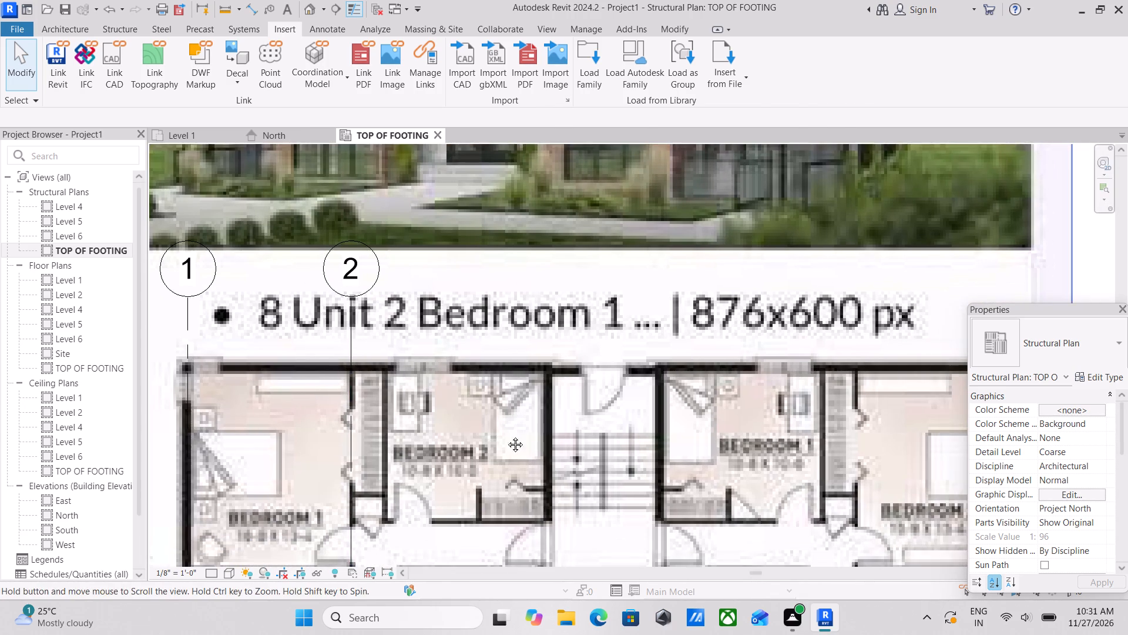
{"action": "middle_click_drag", "start_coordinate": [506, 436], "coordinate": [386, 406]}
{"action": "middle_click_drag", "start_coordinate": [597, 386], "coordinate": [731, 334]}
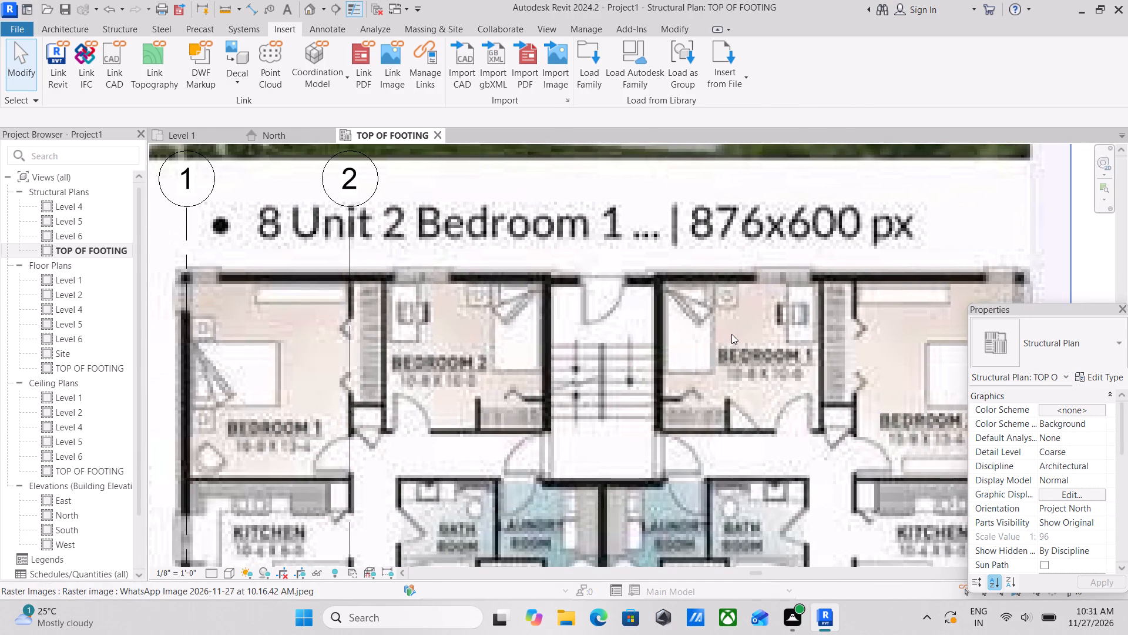
{"action": "scroll", "coordinate": [608, 342], "scroll_direction": "up", "scroll_amount": 2}
{"action": "scroll", "coordinate": [608, 342], "scroll_direction": "down", "scroll_amount": 2}
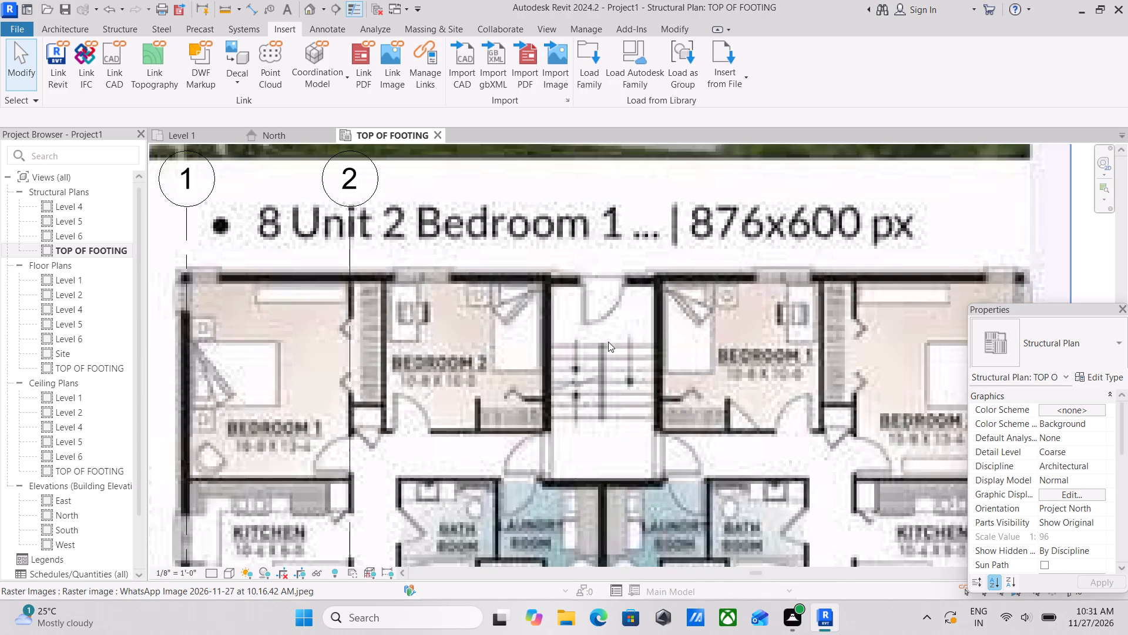
{"action": "scroll", "coordinate": [608, 342], "scroll_direction": "down", "scroll_amount": 3}
{"action": "scroll", "coordinate": [664, 311], "scroll_direction": "down", "scroll_amount": 3}
{"action": "scroll", "coordinate": [606, 453], "scroll_direction": "up", "scroll_amount": 1}
{"action": "scroll", "coordinate": [534, 367], "scroll_direction": "up", "scroll_amount": 3}
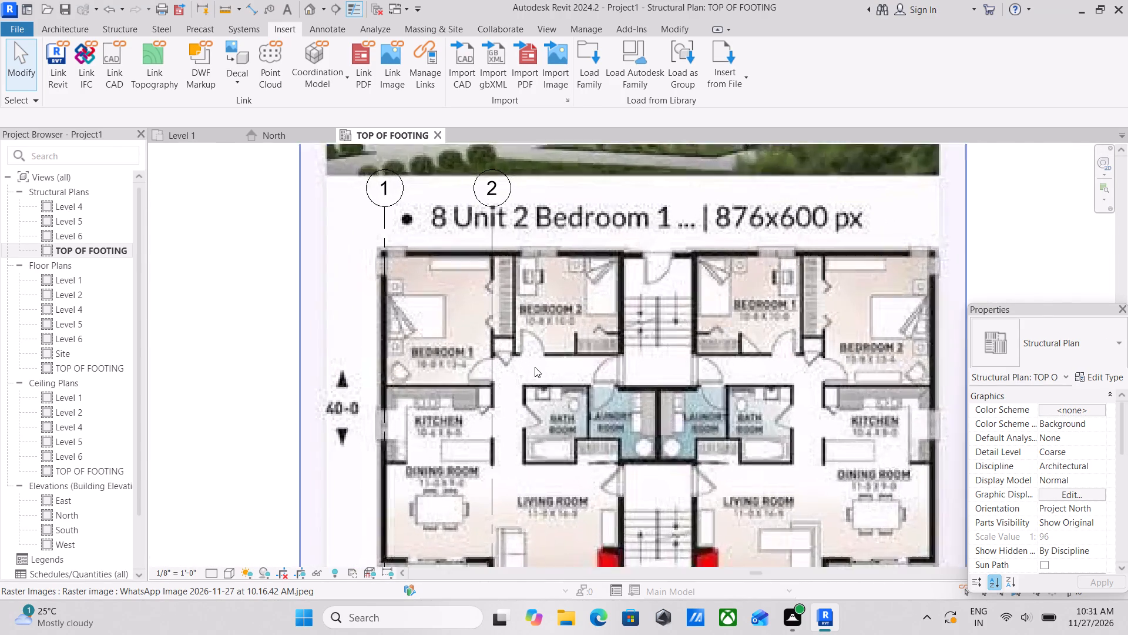
{"action": "scroll", "coordinate": [535, 367], "scroll_direction": "up", "scroll_amount": 4}
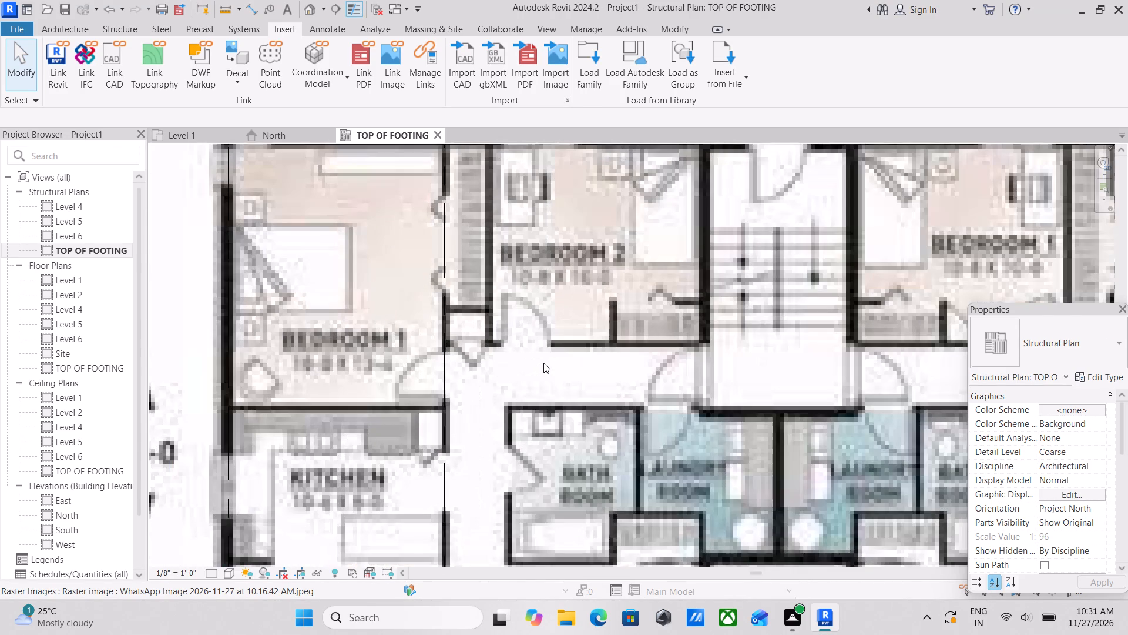
{"action": "scroll", "coordinate": [543, 363], "scroll_direction": "down", "scroll_amount": 3}
{"action": "scroll", "coordinate": [543, 363], "scroll_direction": "up", "scroll_amount": 7}
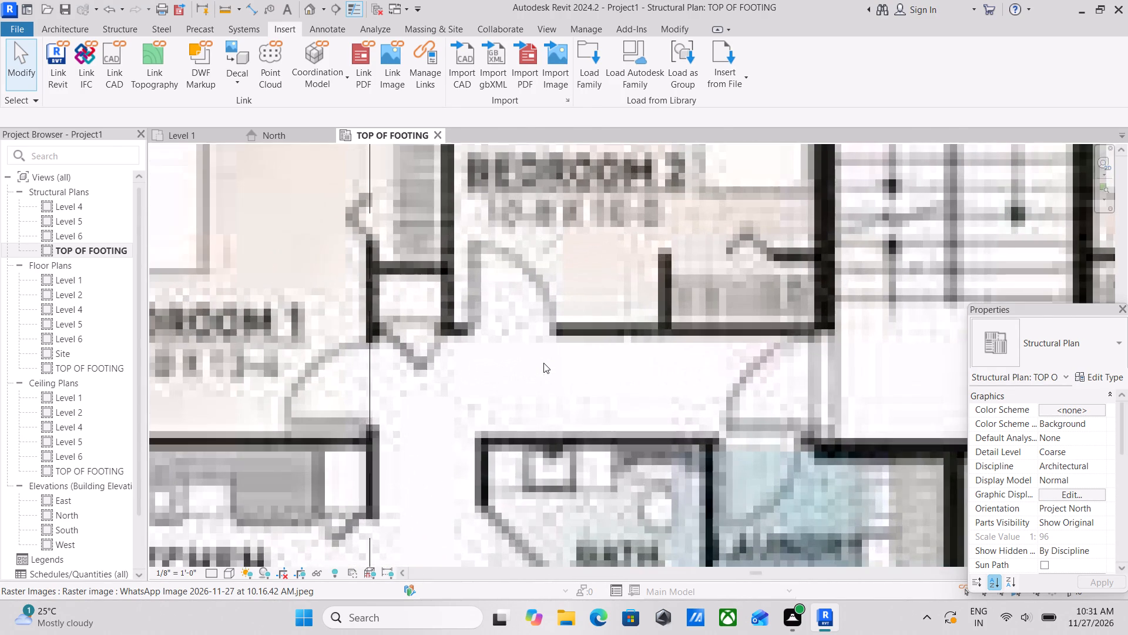
{"action": "scroll", "coordinate": [546, 362], "scroll_direction": "down", "scroll_amount": 7}
{"action": "scroll", "coordinate": [546, 362], "scroll_direction": "up", "scroll_amount": 3}
{"action": "scroll", "coordinate": [546, 362], "scroll_direction": "down", "scroll_amount": 4}
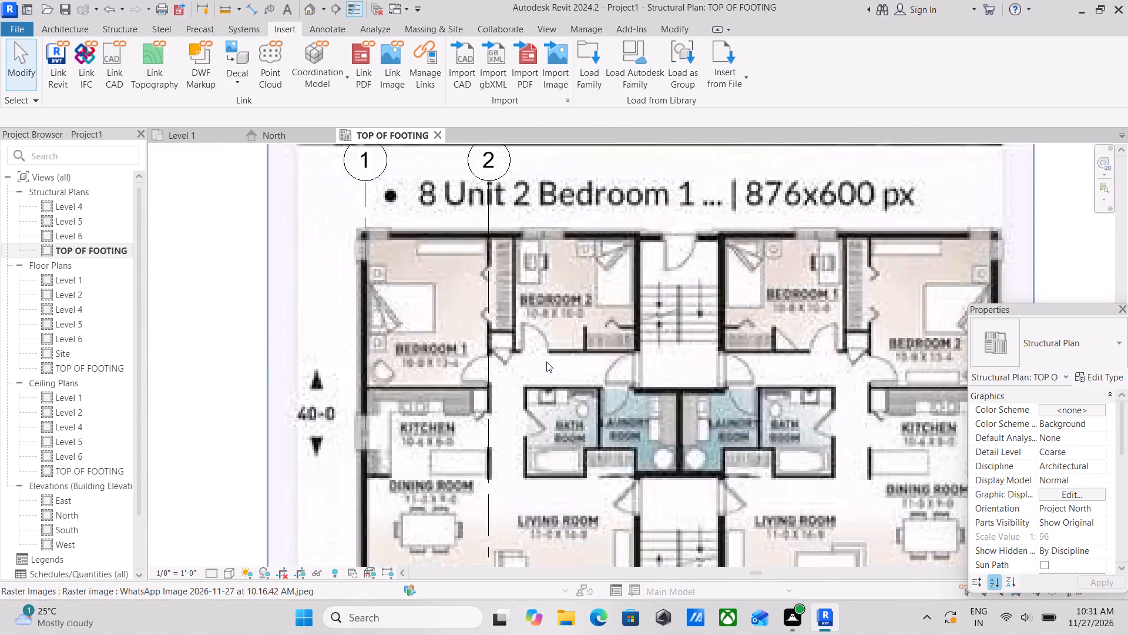
{"action": "scroll", "coordinate": [546, 362], "scroll_direction": "down", "scroll_amount": 7}
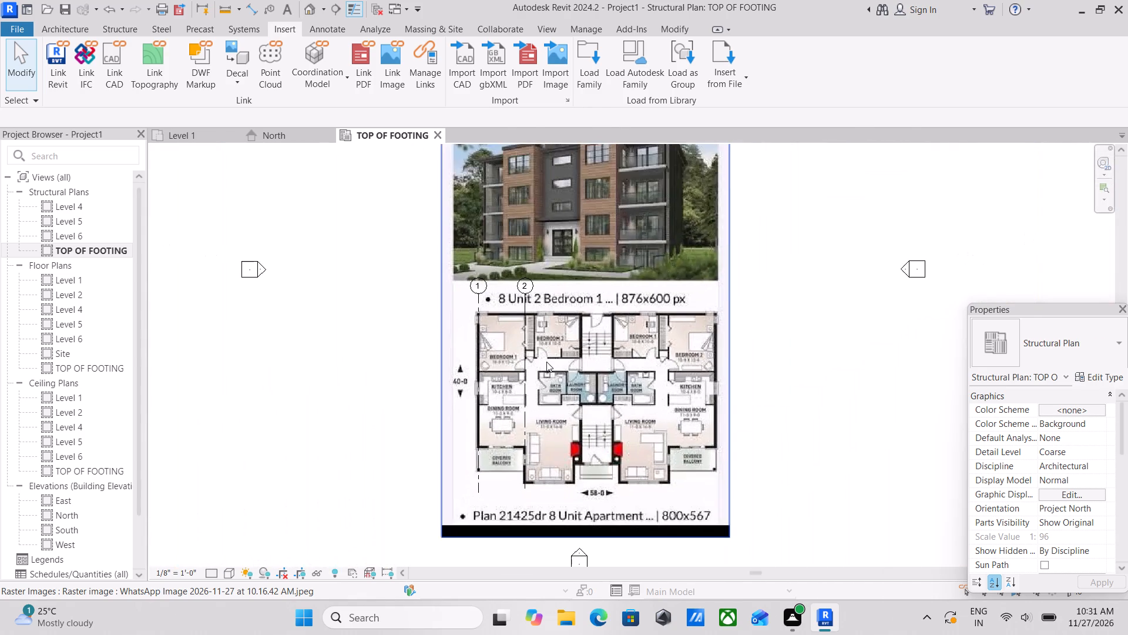
{"action": "scroll", "coordinate": [546, 362], "scroll_direction": "down", "scroll_amount": 3}
{"action": "scroll", "coordinate": [546, 362], "scroll_direction": "up", "scroll_amount": 8}
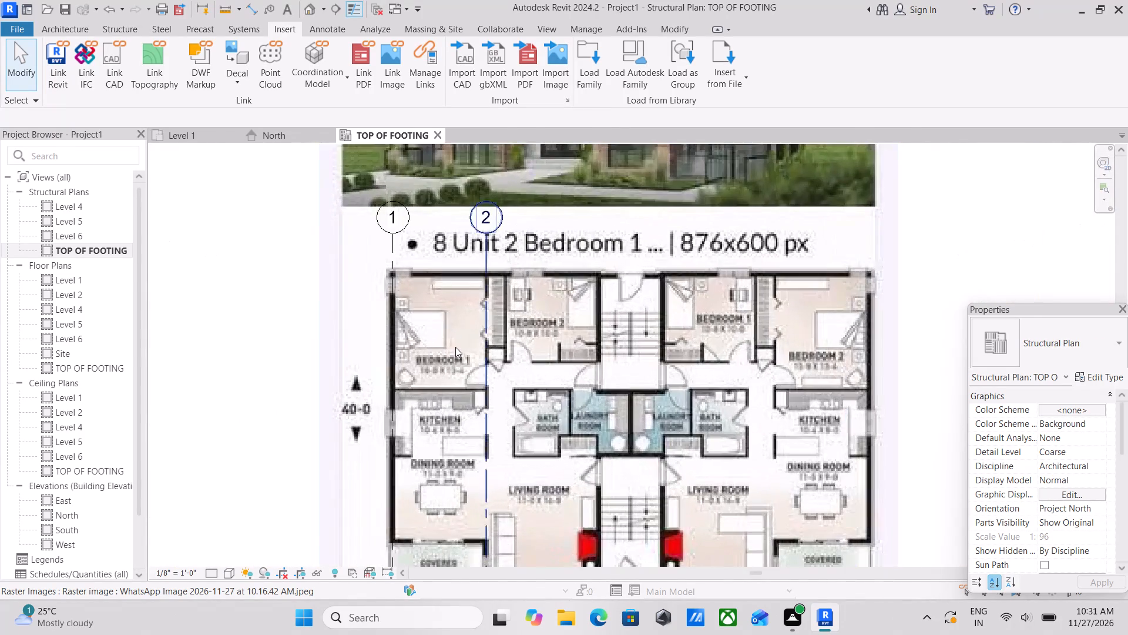
{"action": "scroll", "coordinate": [454, 341], "scroll_direction": "up", "scroll_amount": 3}
{"action": "middle_click_drag", "start_coordinate": [518, 295], "coordinate": [476, 360]}
{"action": "middle_click_drag", "start_coordinate": [555, 335], "coordinate": [545, 365]}
{"action": "middle_click_drag", "start_coordinate": [558, 340], "coordinate": [569, 372]}
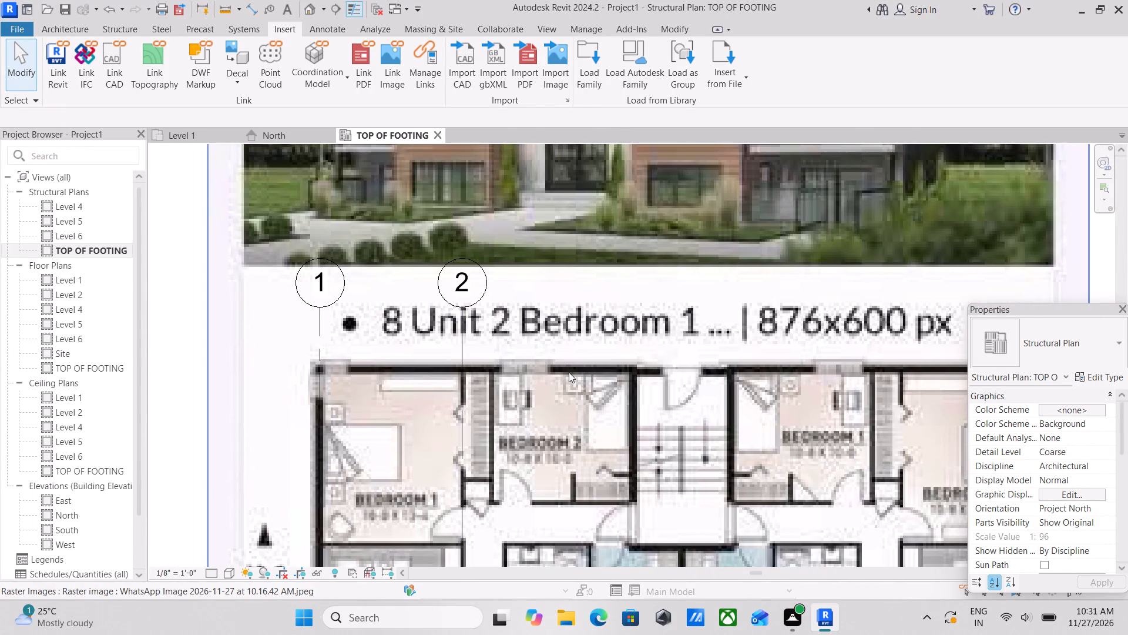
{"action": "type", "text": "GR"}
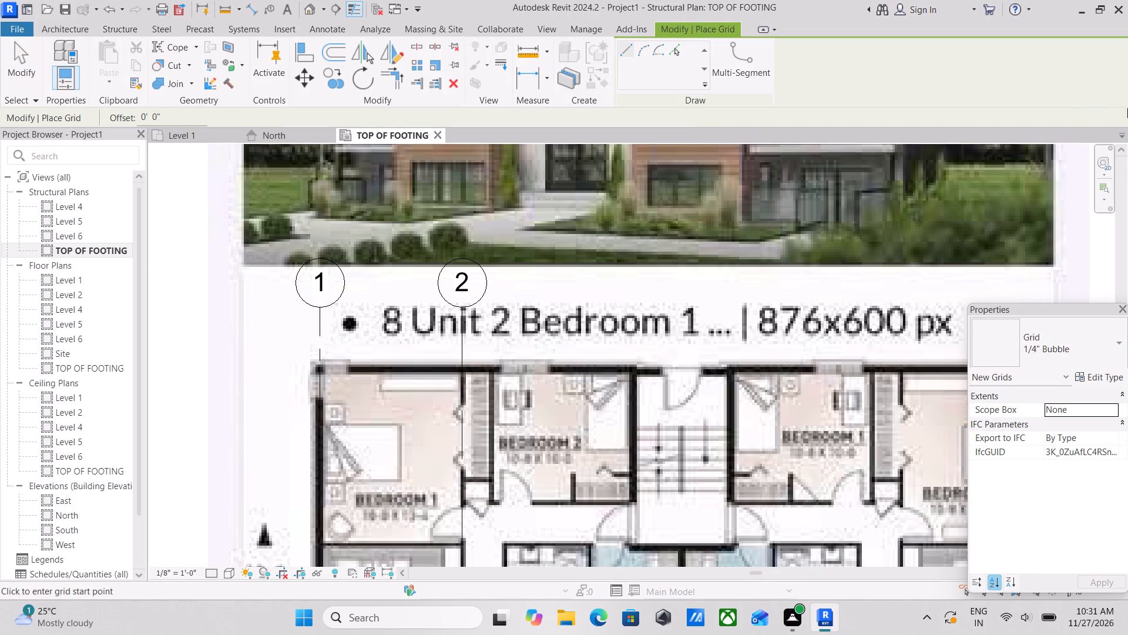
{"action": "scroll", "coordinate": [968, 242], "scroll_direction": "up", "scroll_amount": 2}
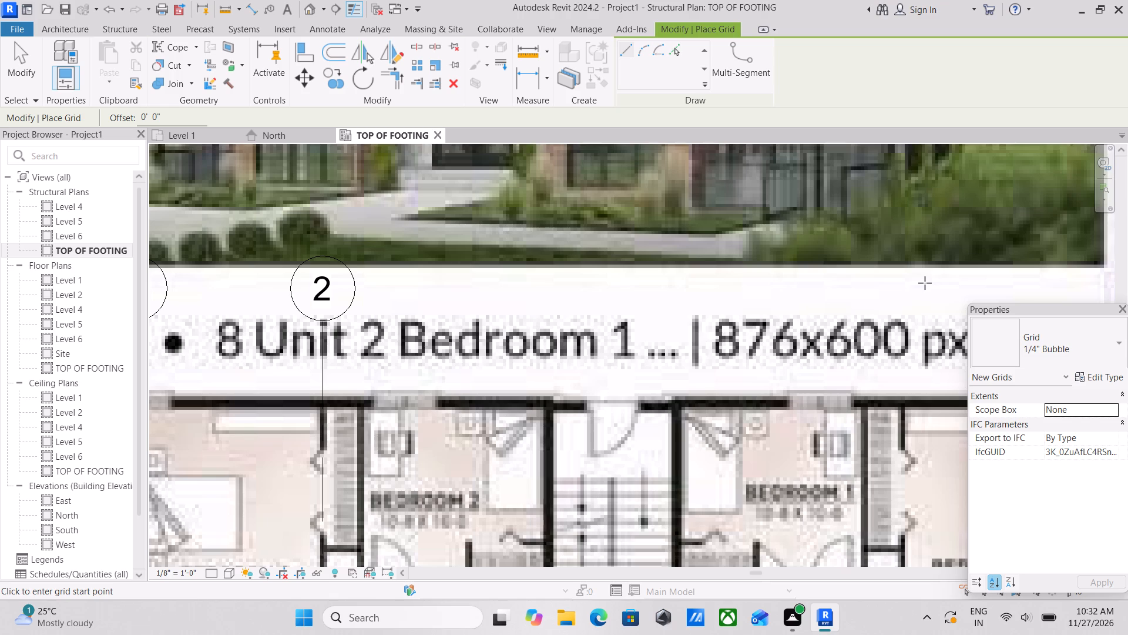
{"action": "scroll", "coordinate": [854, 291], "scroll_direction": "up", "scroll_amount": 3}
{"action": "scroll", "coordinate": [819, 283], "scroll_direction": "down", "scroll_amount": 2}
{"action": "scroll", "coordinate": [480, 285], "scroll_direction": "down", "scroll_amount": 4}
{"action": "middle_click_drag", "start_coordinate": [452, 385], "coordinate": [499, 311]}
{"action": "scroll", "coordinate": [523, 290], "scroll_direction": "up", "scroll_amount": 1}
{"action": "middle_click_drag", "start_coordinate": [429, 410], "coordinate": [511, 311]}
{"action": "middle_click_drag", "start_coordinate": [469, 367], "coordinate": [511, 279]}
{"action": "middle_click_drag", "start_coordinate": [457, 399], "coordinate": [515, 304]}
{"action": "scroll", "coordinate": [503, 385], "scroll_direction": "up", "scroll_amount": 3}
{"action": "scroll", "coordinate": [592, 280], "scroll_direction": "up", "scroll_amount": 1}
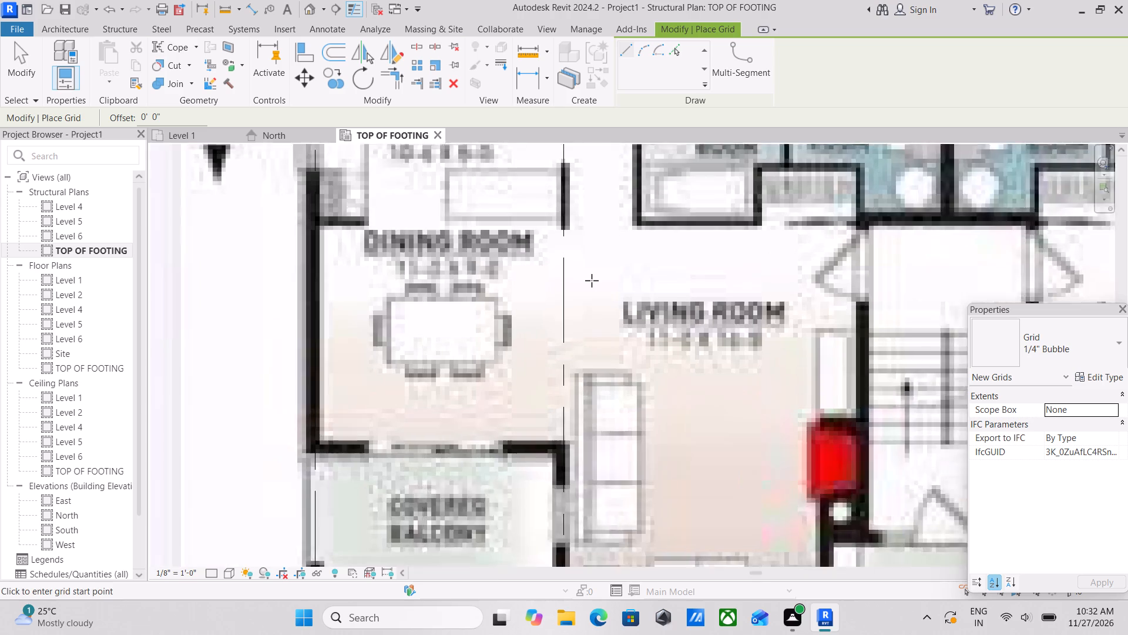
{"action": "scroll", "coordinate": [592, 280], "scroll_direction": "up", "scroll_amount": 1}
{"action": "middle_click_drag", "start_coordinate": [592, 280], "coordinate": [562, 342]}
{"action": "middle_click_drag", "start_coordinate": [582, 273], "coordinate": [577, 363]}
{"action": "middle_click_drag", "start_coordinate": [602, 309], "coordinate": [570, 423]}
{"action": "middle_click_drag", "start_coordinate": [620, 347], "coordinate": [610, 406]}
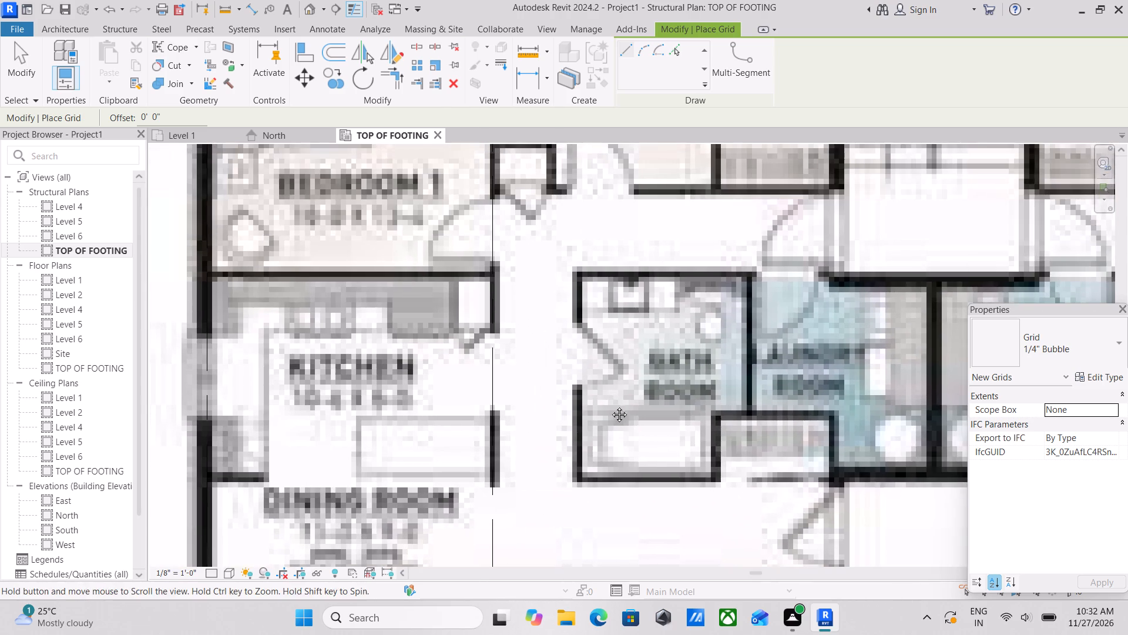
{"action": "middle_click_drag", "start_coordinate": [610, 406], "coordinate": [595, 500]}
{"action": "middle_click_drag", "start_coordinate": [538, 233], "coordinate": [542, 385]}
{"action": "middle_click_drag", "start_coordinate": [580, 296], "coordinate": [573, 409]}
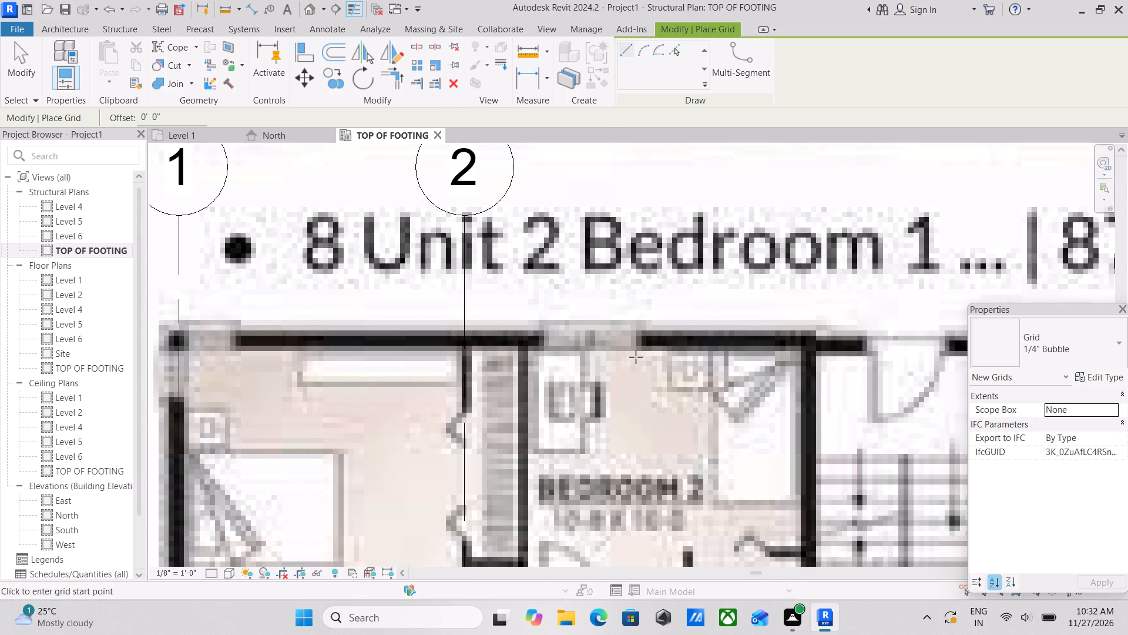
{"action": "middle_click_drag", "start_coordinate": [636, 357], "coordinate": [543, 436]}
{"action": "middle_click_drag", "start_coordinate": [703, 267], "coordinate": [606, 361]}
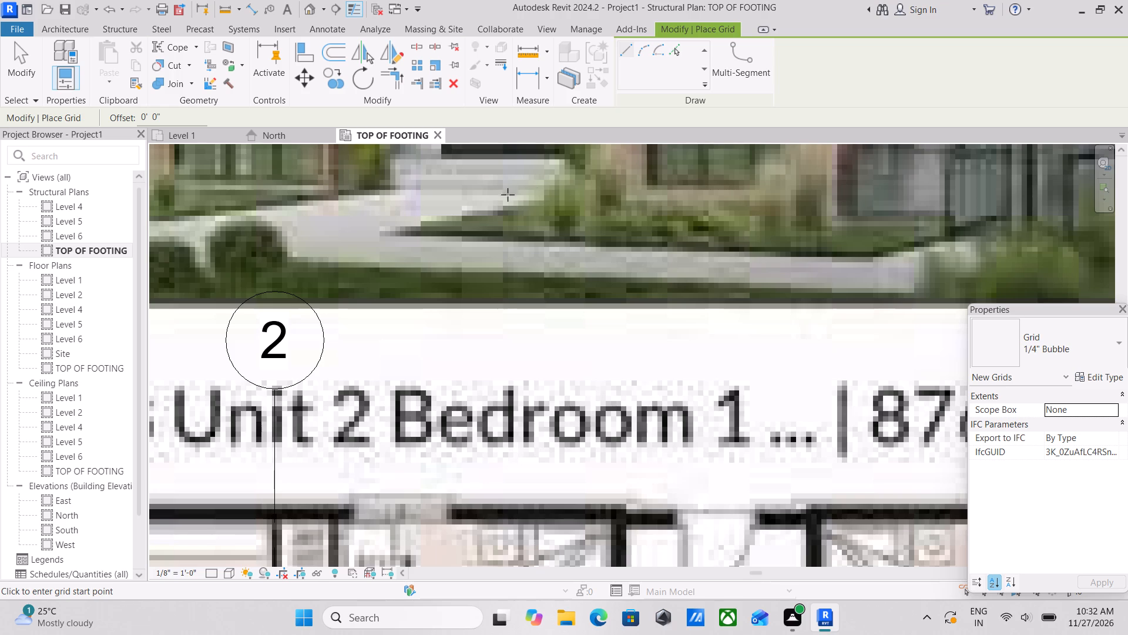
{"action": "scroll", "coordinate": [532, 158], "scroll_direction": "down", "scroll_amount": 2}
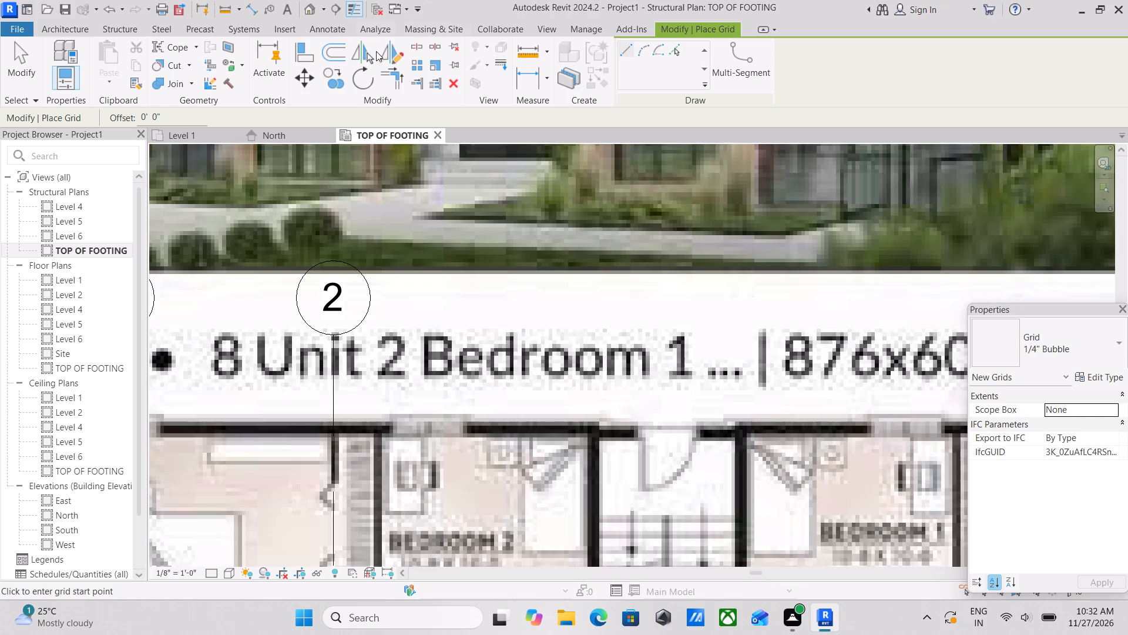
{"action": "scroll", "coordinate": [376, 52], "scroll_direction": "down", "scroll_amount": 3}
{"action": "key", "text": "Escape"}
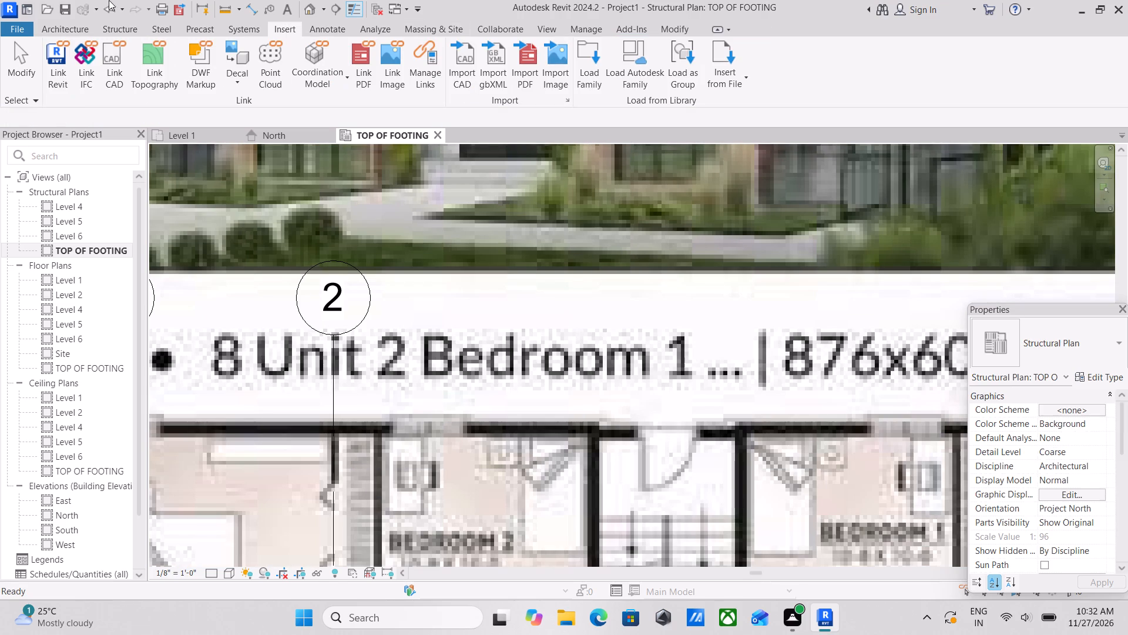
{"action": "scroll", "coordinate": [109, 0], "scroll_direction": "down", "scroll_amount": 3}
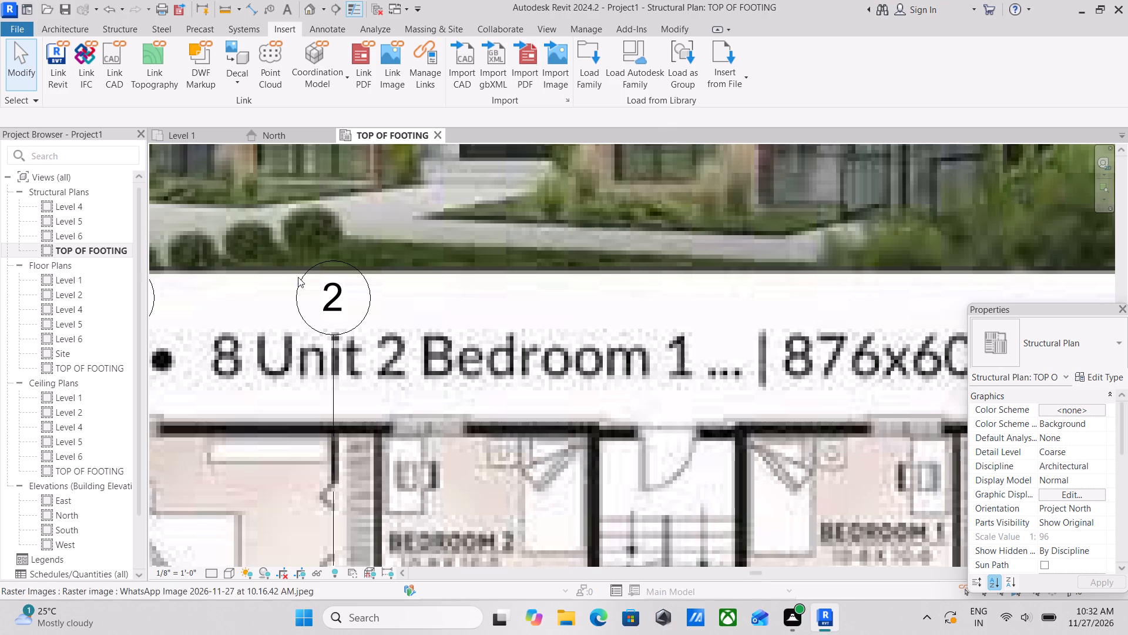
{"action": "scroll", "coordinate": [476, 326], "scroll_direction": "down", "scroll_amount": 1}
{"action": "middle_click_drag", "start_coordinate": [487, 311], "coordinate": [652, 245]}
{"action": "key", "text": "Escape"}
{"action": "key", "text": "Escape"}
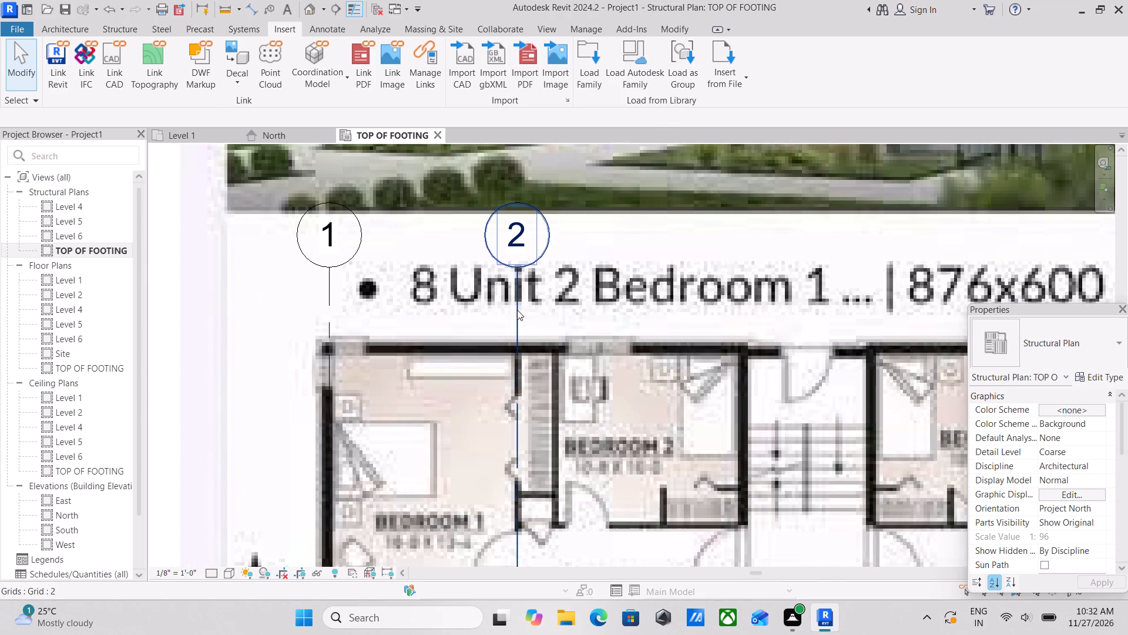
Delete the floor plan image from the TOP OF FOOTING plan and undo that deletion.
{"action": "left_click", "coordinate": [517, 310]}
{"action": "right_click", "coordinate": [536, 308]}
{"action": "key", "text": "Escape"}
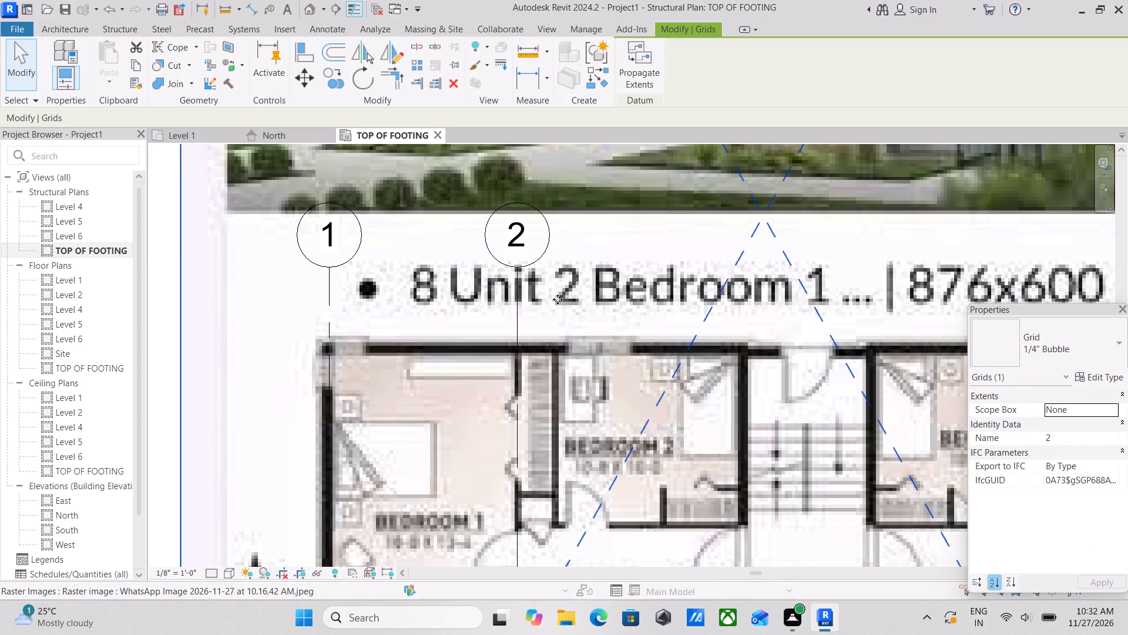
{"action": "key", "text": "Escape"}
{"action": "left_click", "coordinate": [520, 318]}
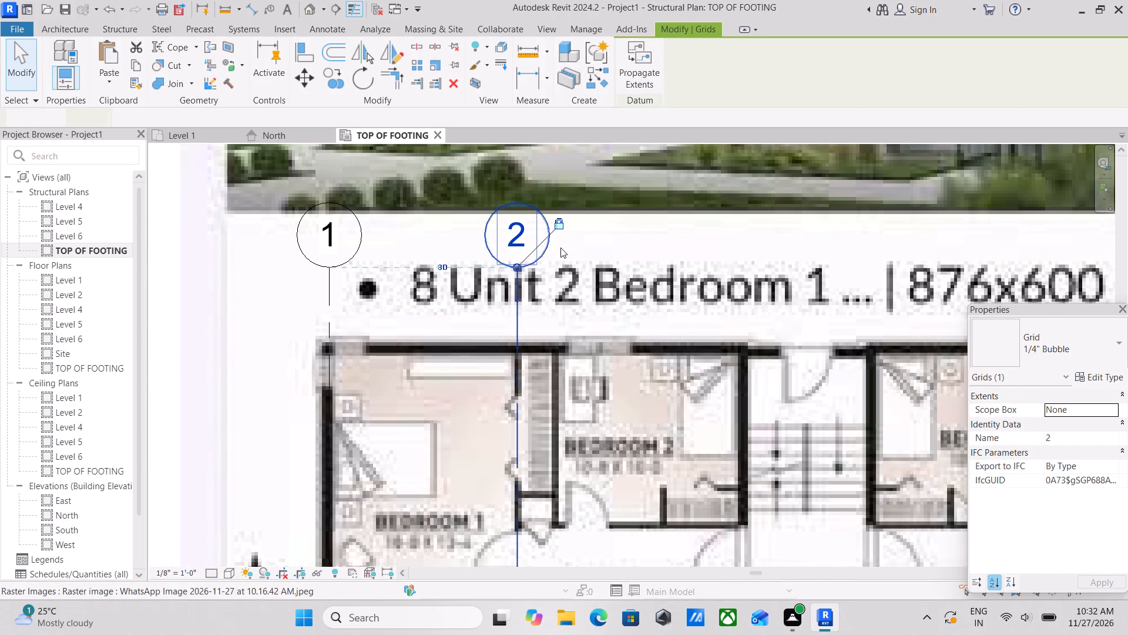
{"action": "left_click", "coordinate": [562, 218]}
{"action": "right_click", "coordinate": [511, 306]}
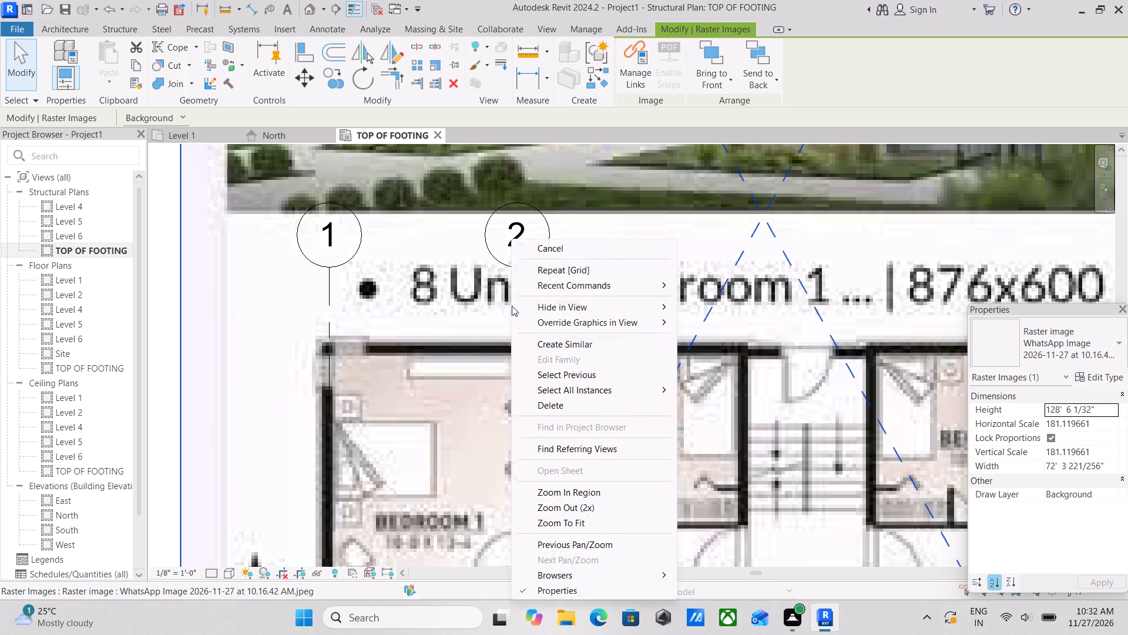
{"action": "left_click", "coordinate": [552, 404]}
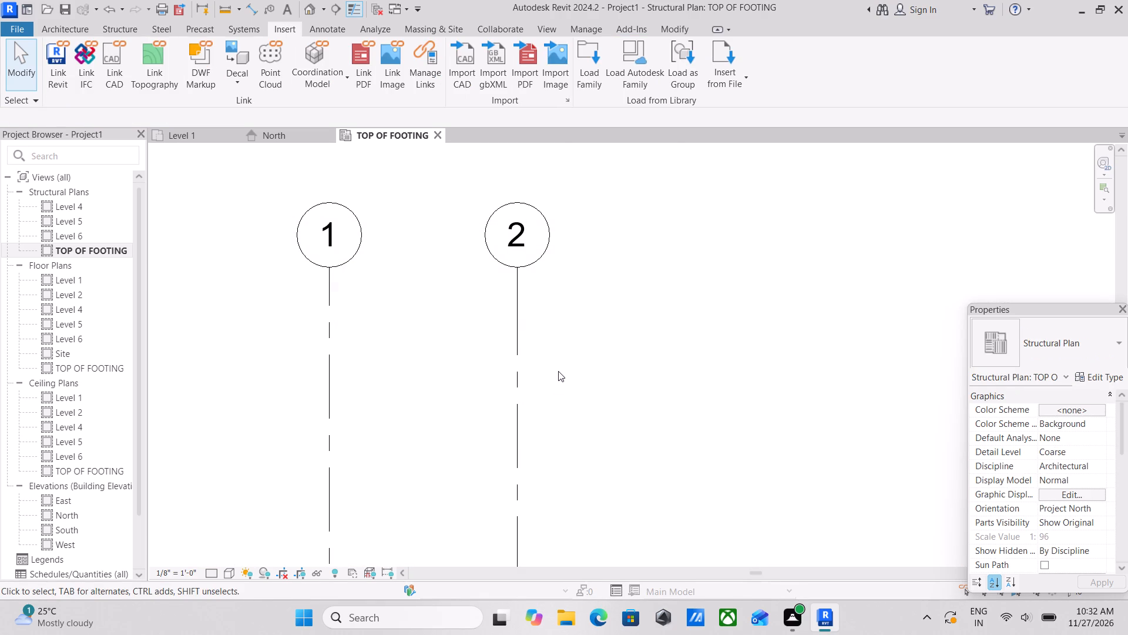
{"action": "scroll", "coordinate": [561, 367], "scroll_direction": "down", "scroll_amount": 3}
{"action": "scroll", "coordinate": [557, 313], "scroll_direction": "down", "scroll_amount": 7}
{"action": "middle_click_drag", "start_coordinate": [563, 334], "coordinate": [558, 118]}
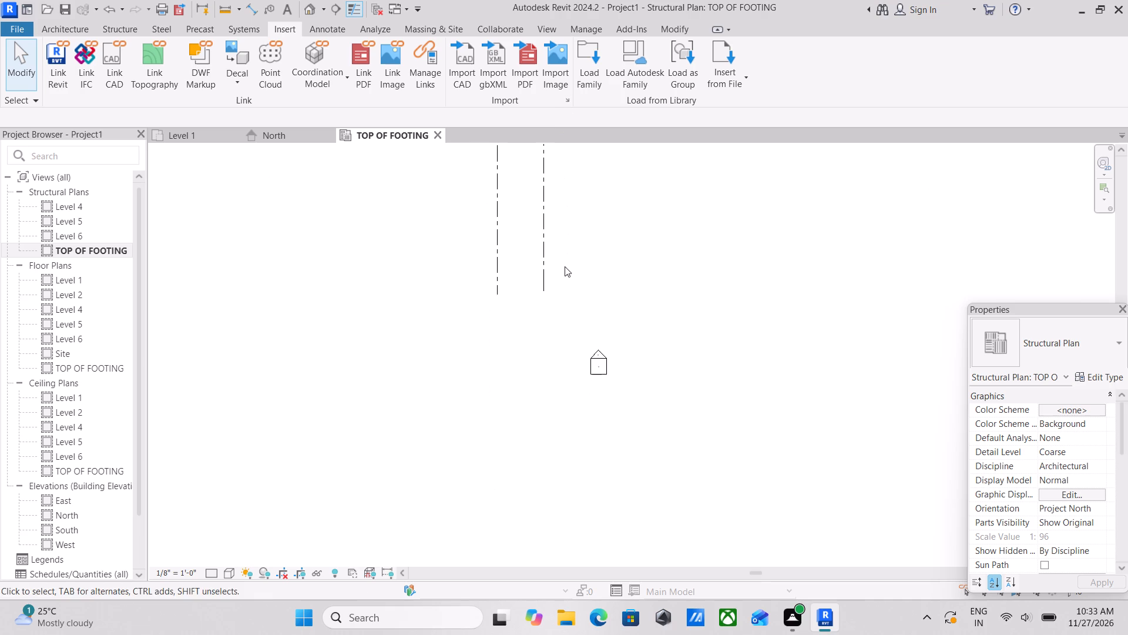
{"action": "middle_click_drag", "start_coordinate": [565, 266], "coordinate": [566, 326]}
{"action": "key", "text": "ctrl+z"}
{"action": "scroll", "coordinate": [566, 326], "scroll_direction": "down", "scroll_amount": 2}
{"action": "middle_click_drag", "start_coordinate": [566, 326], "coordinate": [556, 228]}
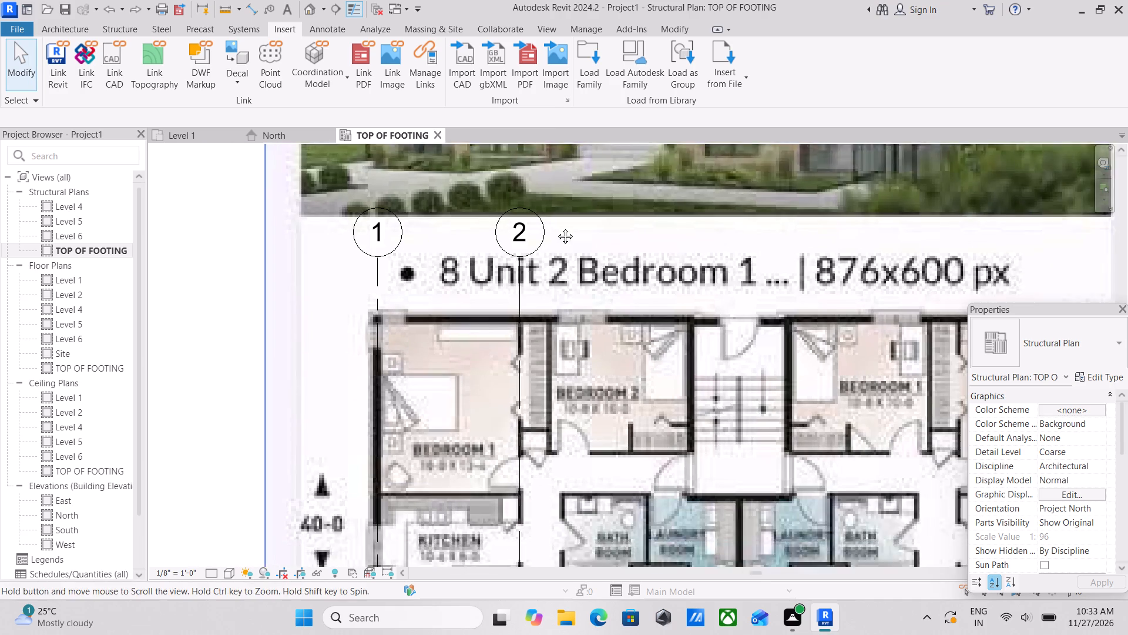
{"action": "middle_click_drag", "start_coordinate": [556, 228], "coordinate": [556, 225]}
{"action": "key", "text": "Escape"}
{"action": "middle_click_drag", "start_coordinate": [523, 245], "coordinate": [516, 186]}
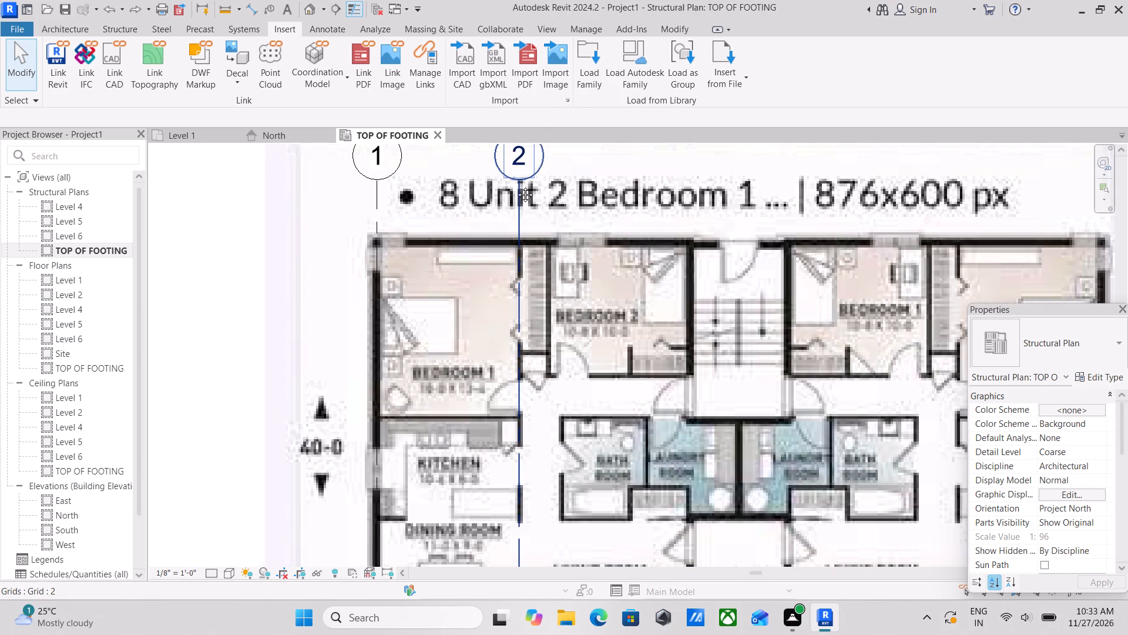
Examine grid 2 against the walls from Bedroom 1 down to the living room and covered balcony.
{"action": "middle_click_drag", "start_coordinate": [516, 186], "coordinate": [537, 139]}
{"action": "scroll", "coordinate": [539, 147], "scroll_direction": "down", "scroll_amount": 3}
{"action": "scroll", "coordinate": [534, 335], "scroll_direction": "up", "scroll_amount": 2}
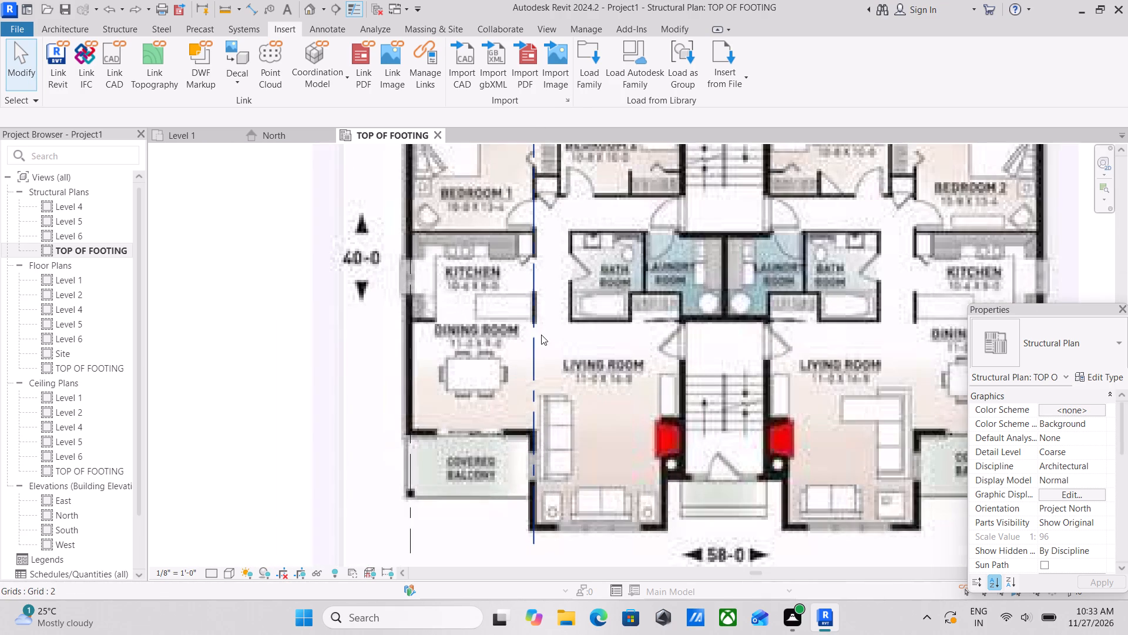
{"action": "middle_click_drag", "start_coordinate": [548, 322], "coordinate": [565, 407]}
{"action": "scroll", "coordinate": [543, 277], "scroll_direction": "down", "scroll_amount": 1}
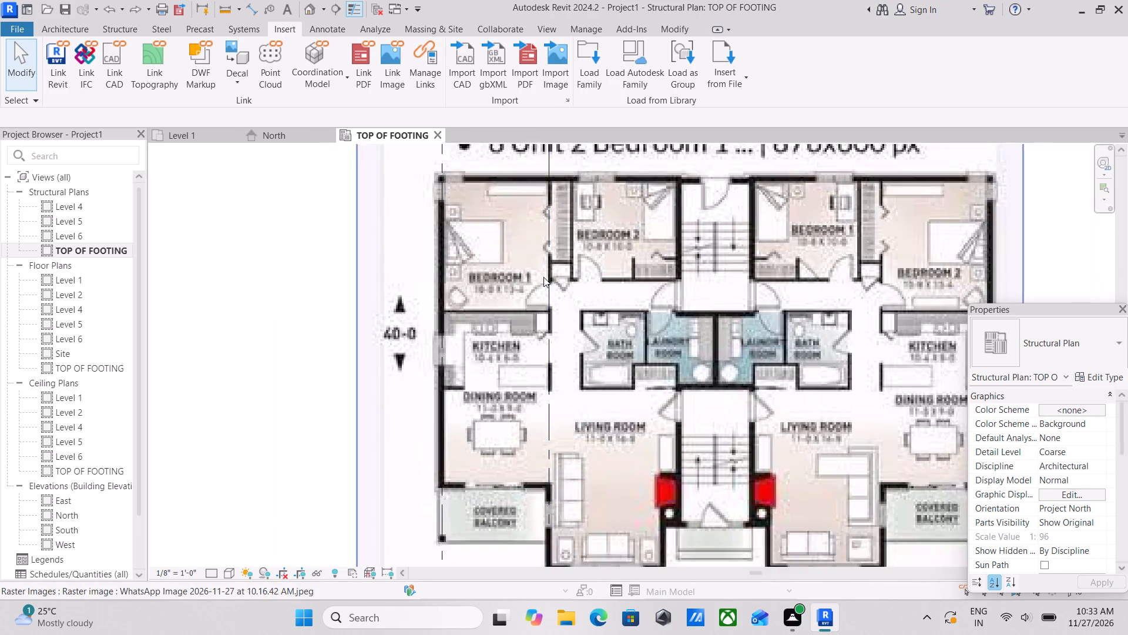
{"action": "scroll", "coordinate": [543, 277], "scroll_direction": "down", "scroll_amount": 1}
{"action": "middle_click_drag", "start_coordinate": [584, 303], "coordinate": [560, 290]}
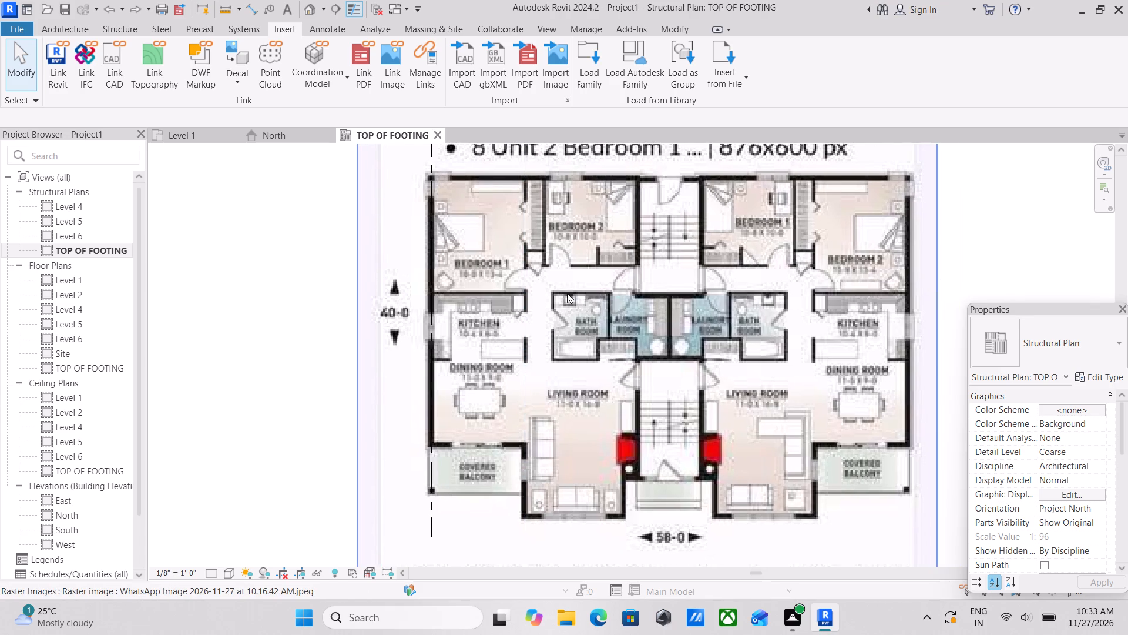
{"action": "scroll", "coordinate": [556, 289], "scroll_direction": "up", "scroll_amount": 1}
{"action": "middle_click_drag", "start_coordinate": [536, 225], "coordinate": [549, 372]}
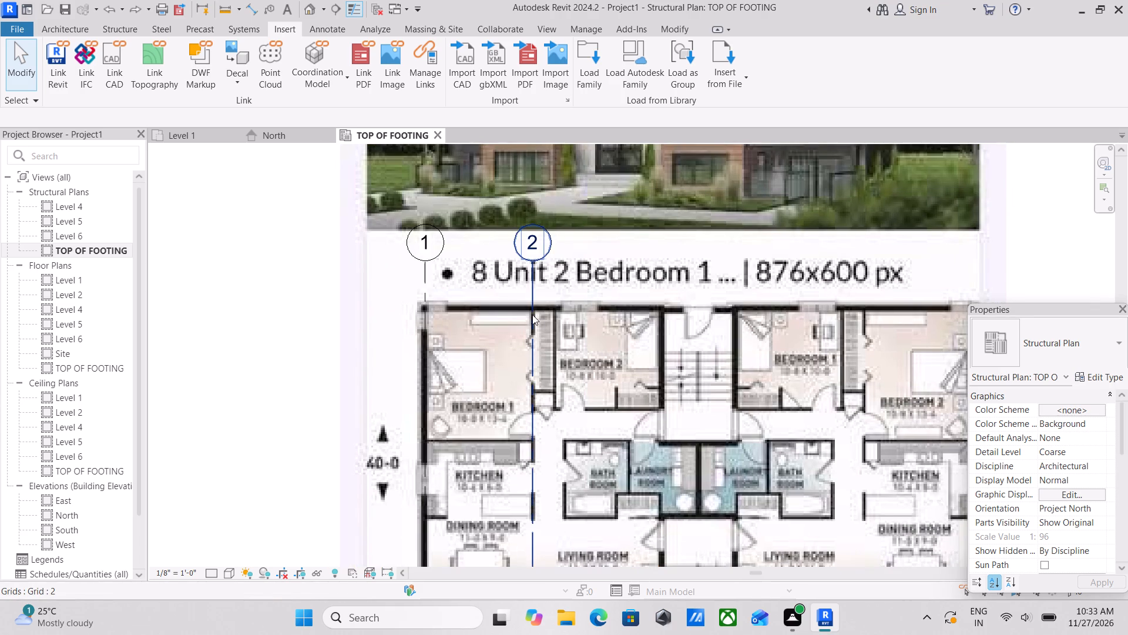
Unlock grid 2's head alignment and nudge the grid right onto the wall between the closet and Bedroom 2.
{"action": "left_click", "coordinate": [532, 288]}
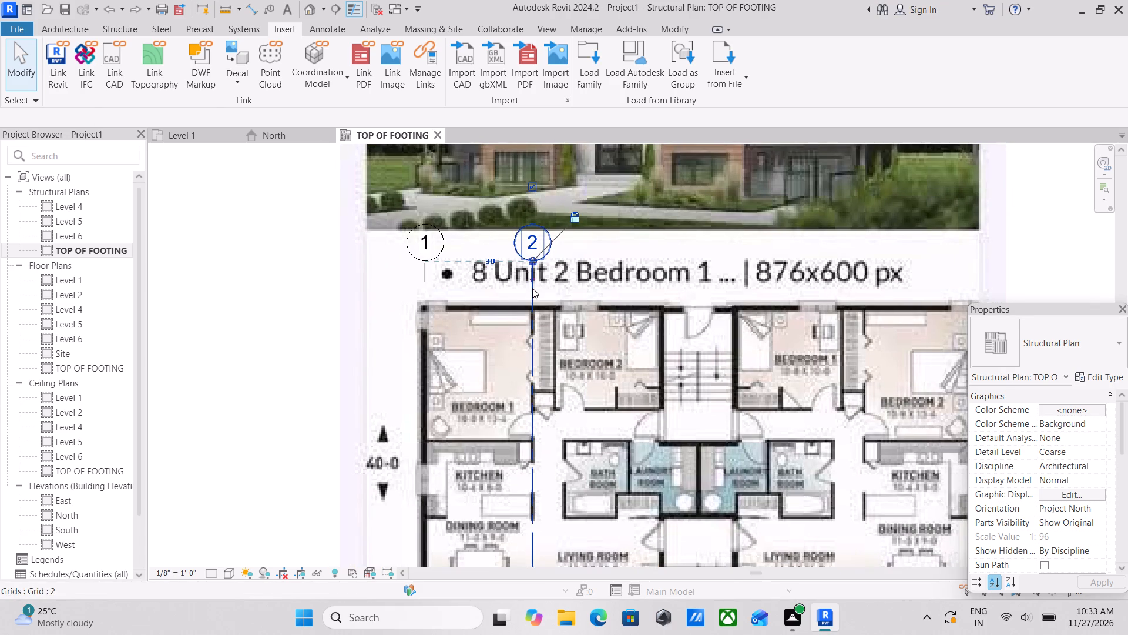
{"action": "left_click", "coordinate": [570, 216]}
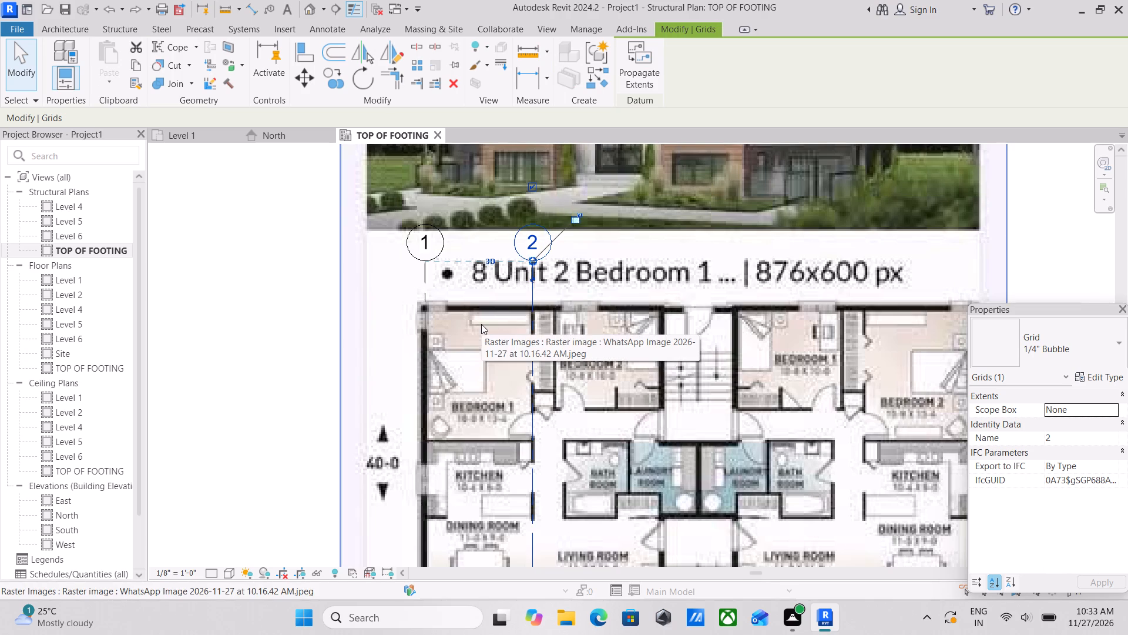
{"action": "key", "text": "Right"}
{"action": "key", "text": "Right"}
{"action": "key", "text": "Right"}
{"action": "key", "text": "Right"}
{"action": "key", "text": "Right"}
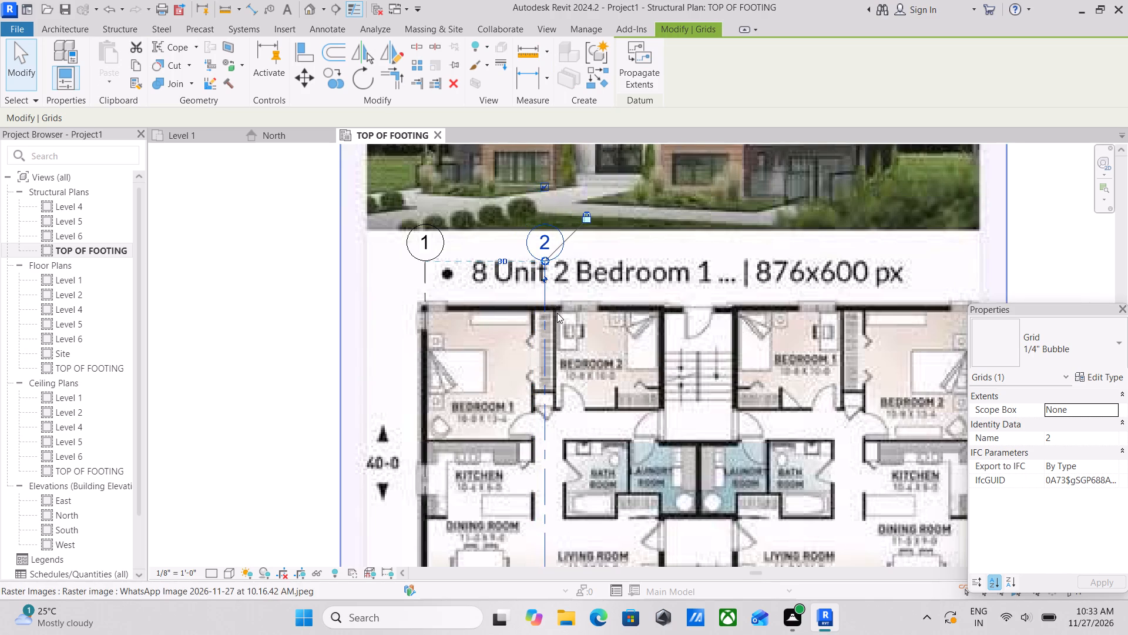
{"action": "scroll", "coordinate": [558, 308], "scroll_direction": "up", "scroll_amount": 10}
{"action": "key", "text": "Right"}
{"action": "key", "text": "Right"}
{"action": "key", "text": "Right"}
{"action": "key", "text": "Right"}
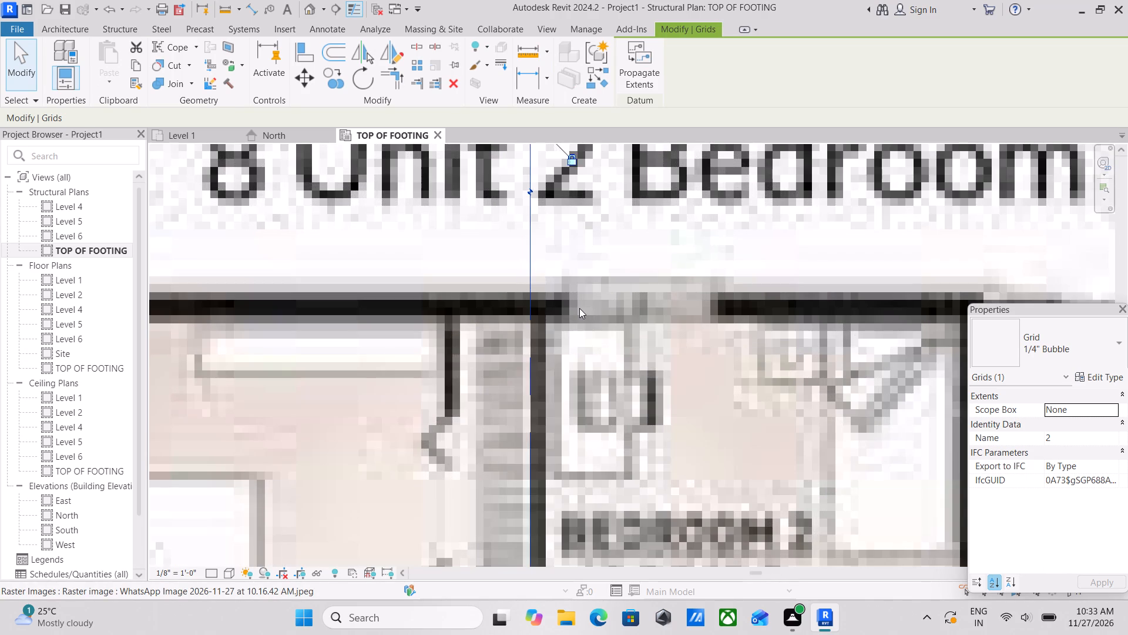
{"action": "key", "text": "Right"}
{"action": "key", "text": "Right"}
{"action": "key", "text": "Right"}
{"action": "scroll", "coordinate": [579, 308], "scroll_direction": "down", "scroll_amount": 11}
{"action": "middle_click_drag", "start_coordinate": [579, 308], "coordinate": [562, 299]}
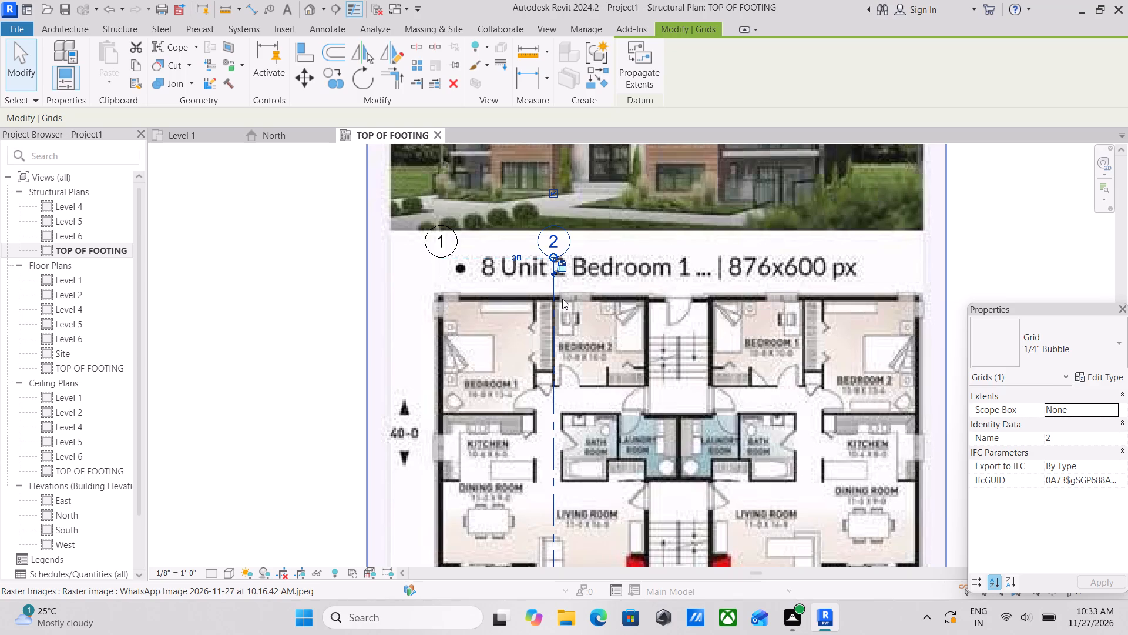
{"action": "scroll", "coordinate": [562, 299], "scroll_direction": "up", "scroll_amount": 1}
{"action": "scroll", "coordinate": [562, 299], "scroll_direction": "down", "scroll_amount": 1}
{"action": "scroll", "coordinate": [562, 299], "scroll_direction": "up", "scroll_amount": 2}
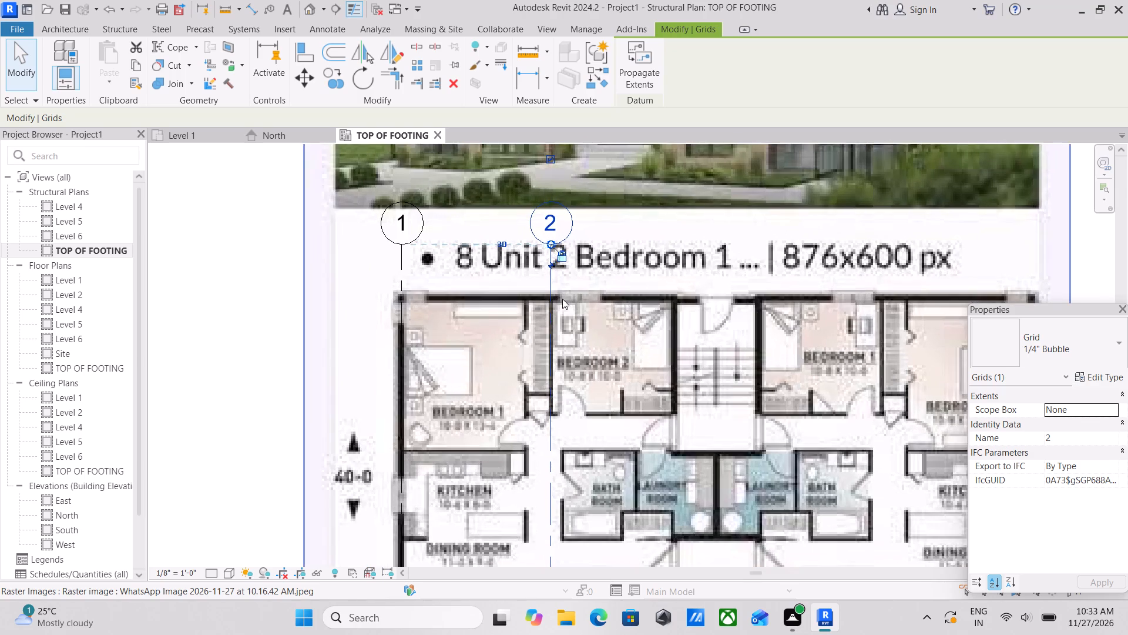
{"action": "scroll", "coordinate": [562, 299], "scroll_direction": "down", "scroll_amount": 2}
{"action": "middle_click_drag", "start_coordinate": [558, 297], "coordinate": [573, 334]}
{"action": "key", "text": "Escape"}
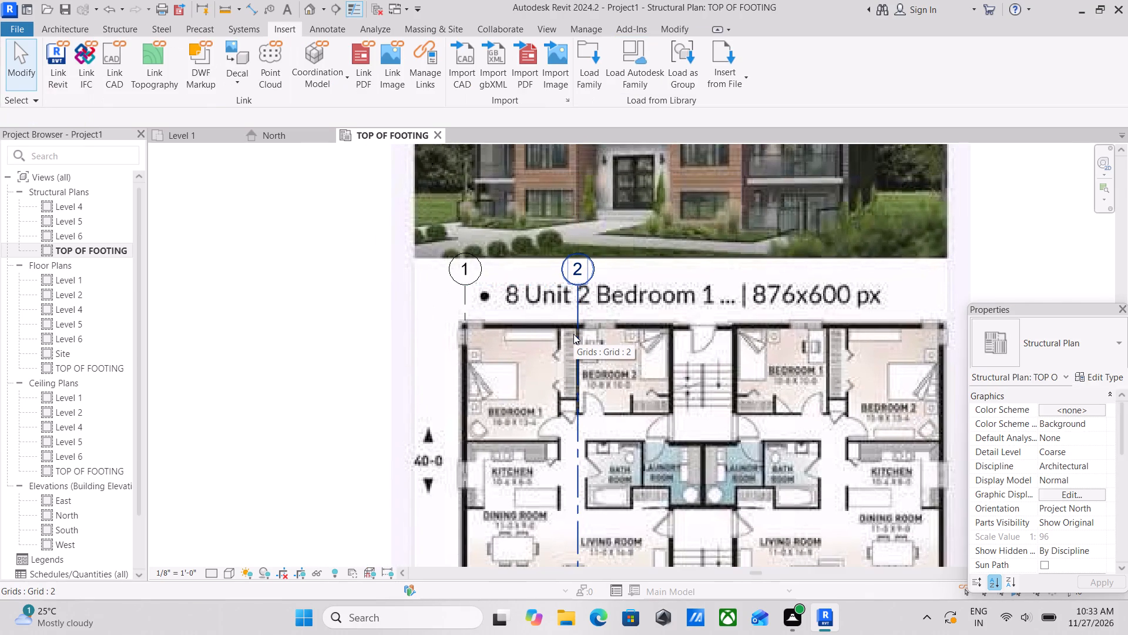
Examine the plan between grid 2 and the central stair, including Bedroom 2 and the rooms below it.
{"action": "middle_click_drag", "start_coordinate": [608, 337], "coordinate": [573, 320]}
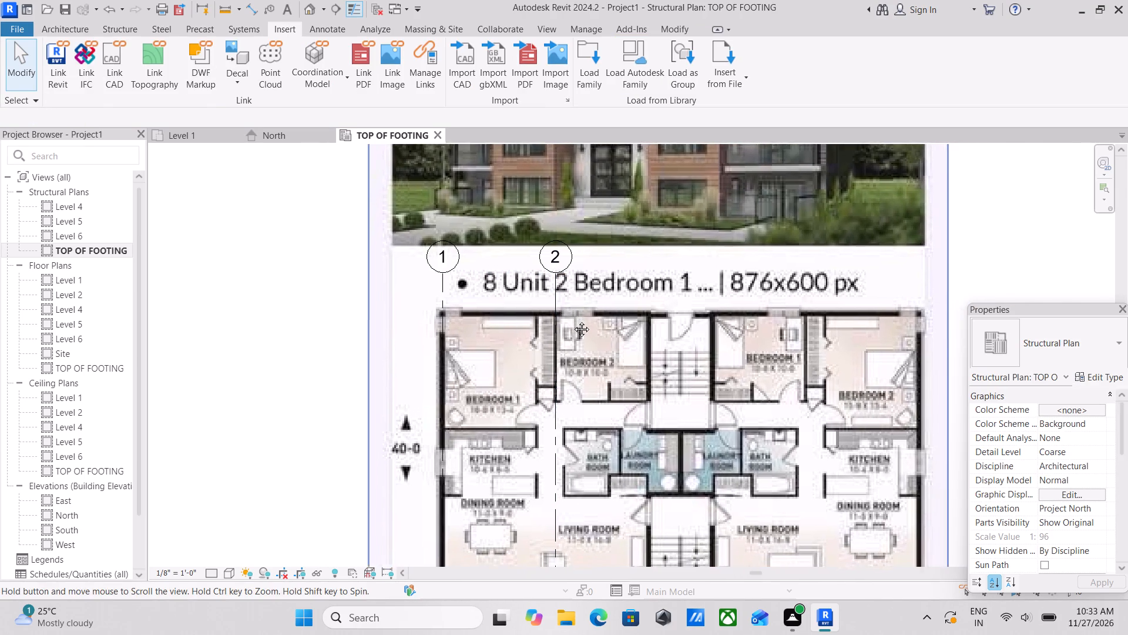
{"action": "middle_click_drag", "start_coordinate": [573, 320], "coordinate": [550, 315]}
{"action": "middle_click_drag", "start_coordinate": [554, 317], "coordinate": [532, 269]}
{"action": "scroll", "coordinate": [525, 269], "scroll_direction": "down", "scroll_amount": 3}
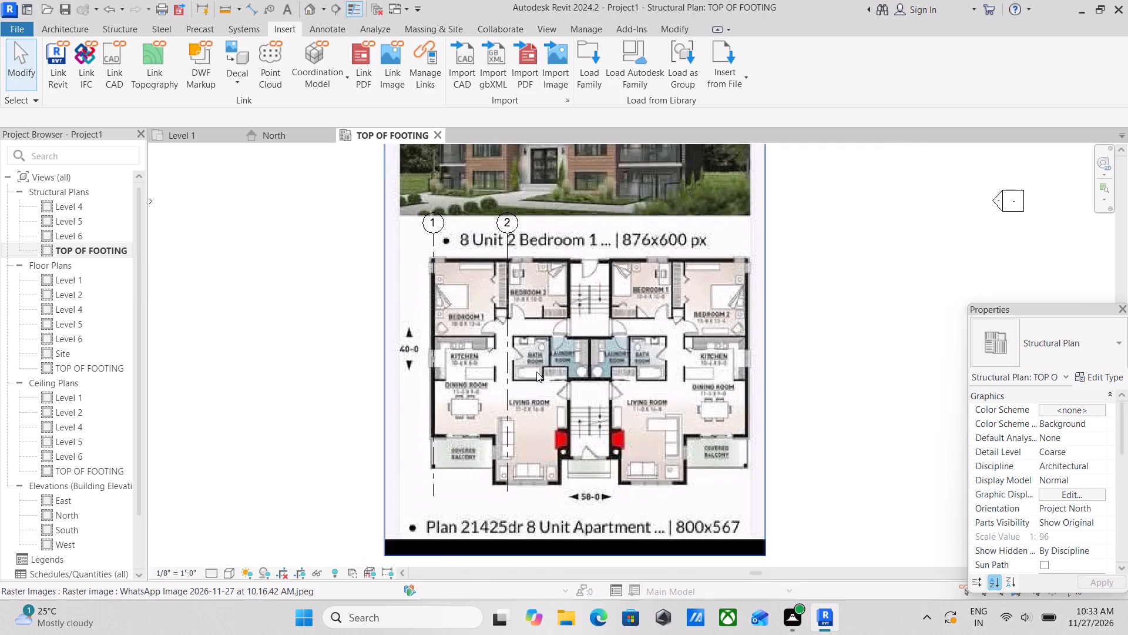
{"action": "scroll", "coordinate": [535, 372], "scroll_direction": "up", "scroll_amount": 3}
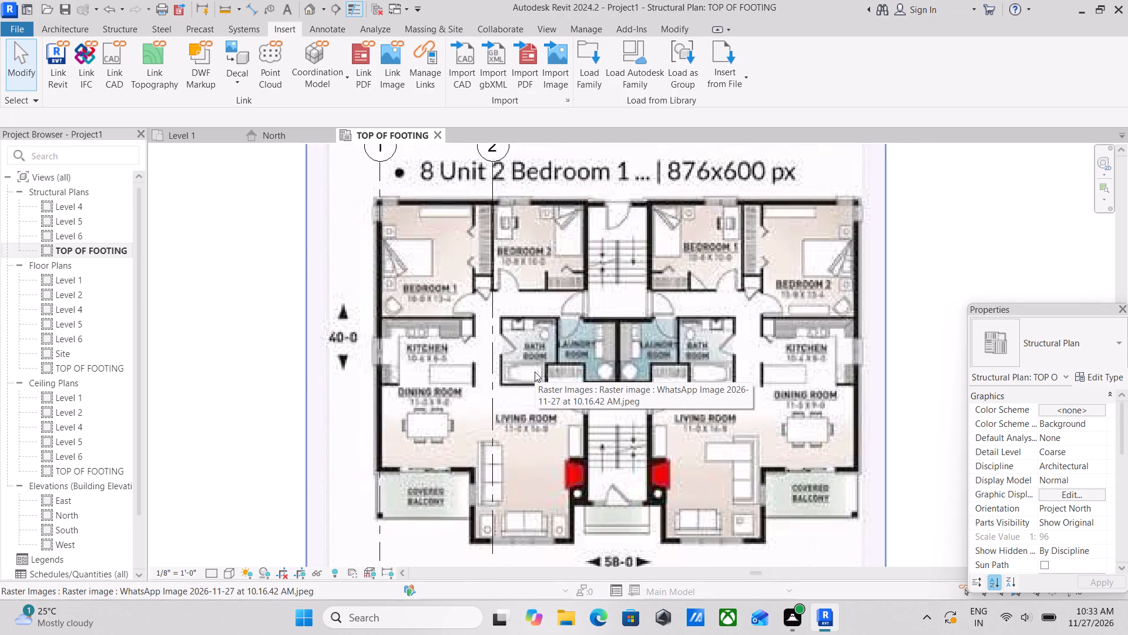
{"action": "scroll", "coordinate": [539, 362], "scroll_direction": "down", "scroll_amount": 1}
{"action": "middle_click_drag", "start_coordinate": [539, 362], "coordinate": [564, 424]}
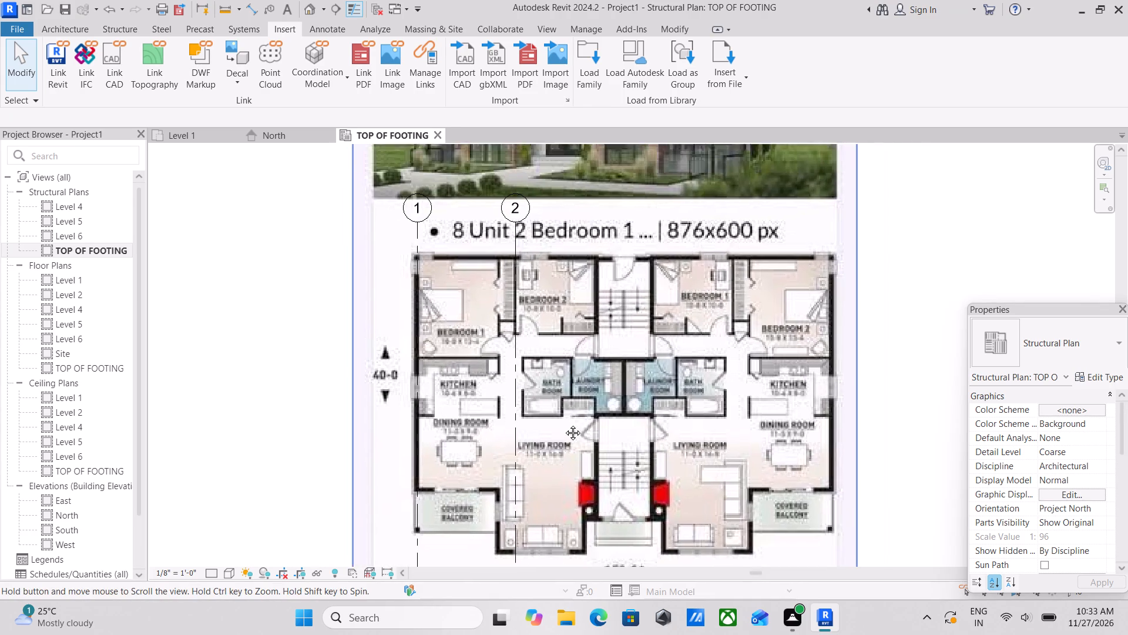
{"action": "middle_click_drag", "start_coordinate": [564, 424], "coordinate": [565, 425]}
{"action": "middle_click_drag", "start_coordinate": [592, 341], "coordinate": [568, 386]}
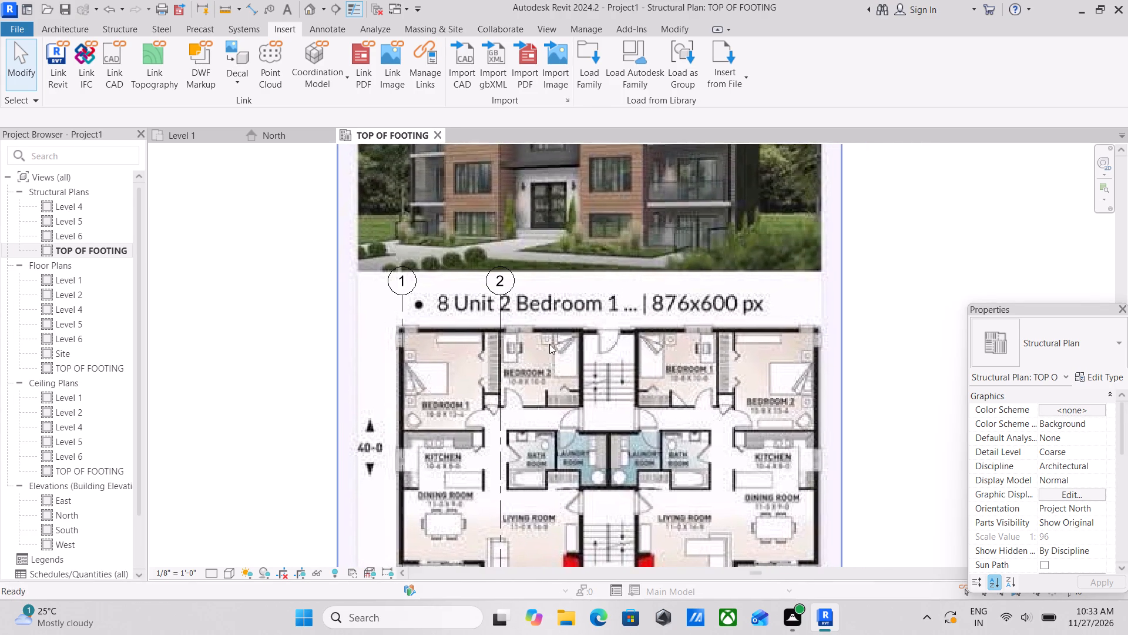
{"action": "scroll", "coordinate": [538, 286], "scroll_direction": "up", "scroll_amount": 2}
{"action": "middle_click_drag", "start_coordinate": [546, 363], "coordinate": [527, 377]}
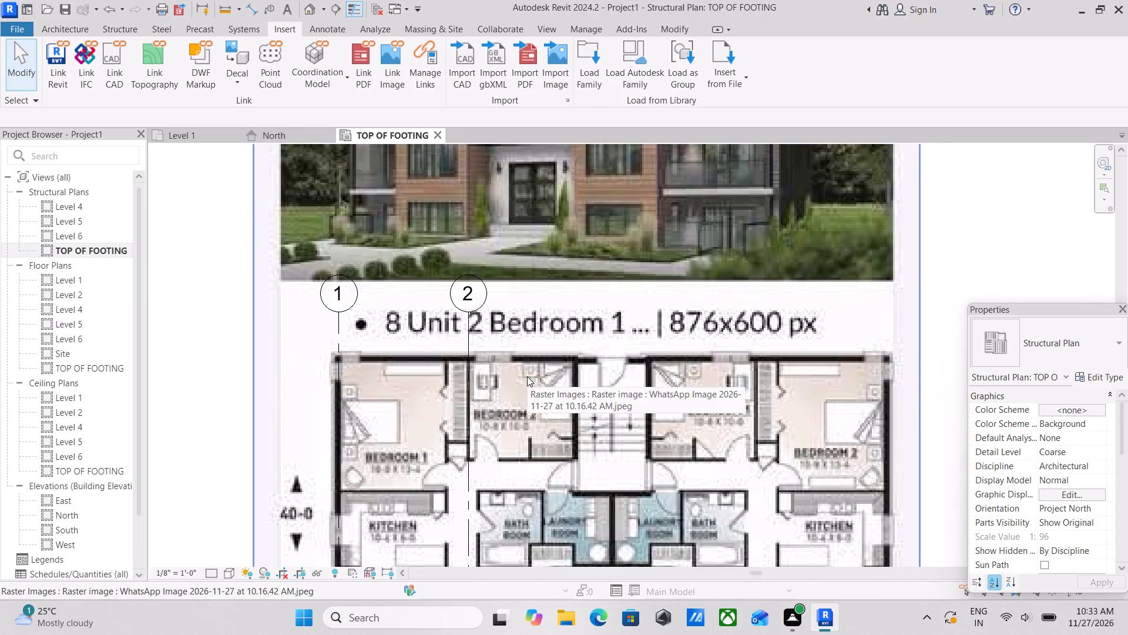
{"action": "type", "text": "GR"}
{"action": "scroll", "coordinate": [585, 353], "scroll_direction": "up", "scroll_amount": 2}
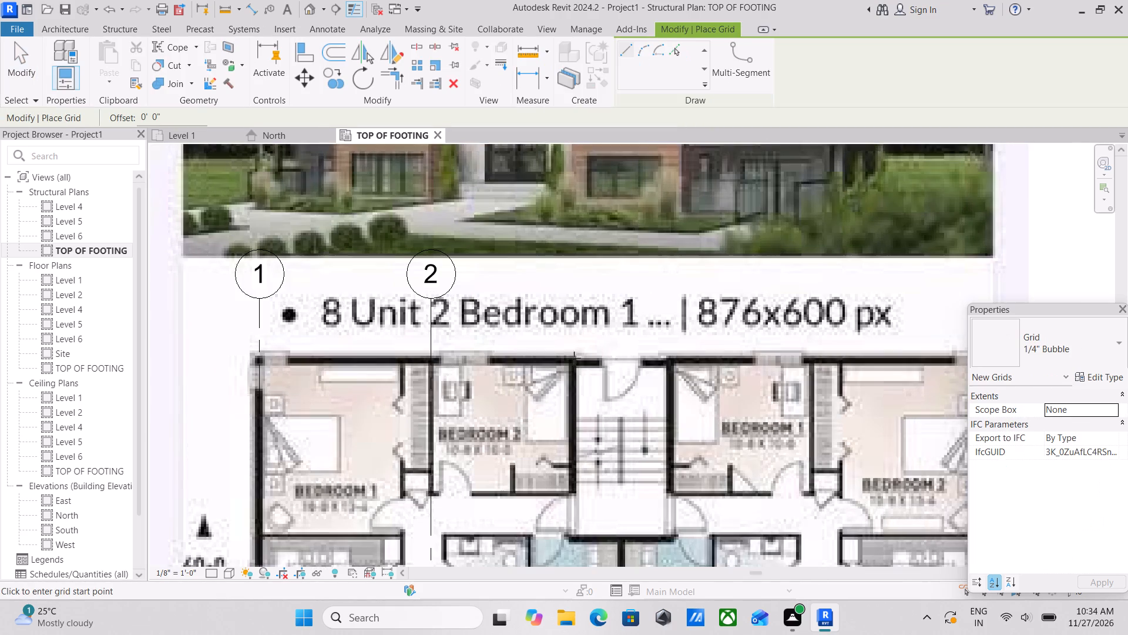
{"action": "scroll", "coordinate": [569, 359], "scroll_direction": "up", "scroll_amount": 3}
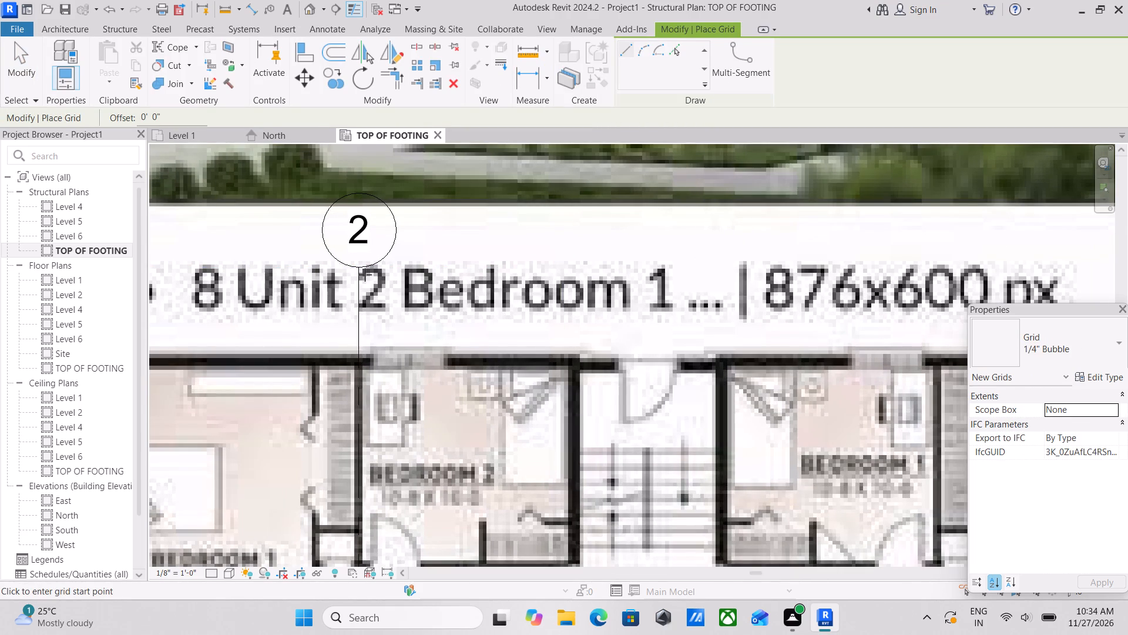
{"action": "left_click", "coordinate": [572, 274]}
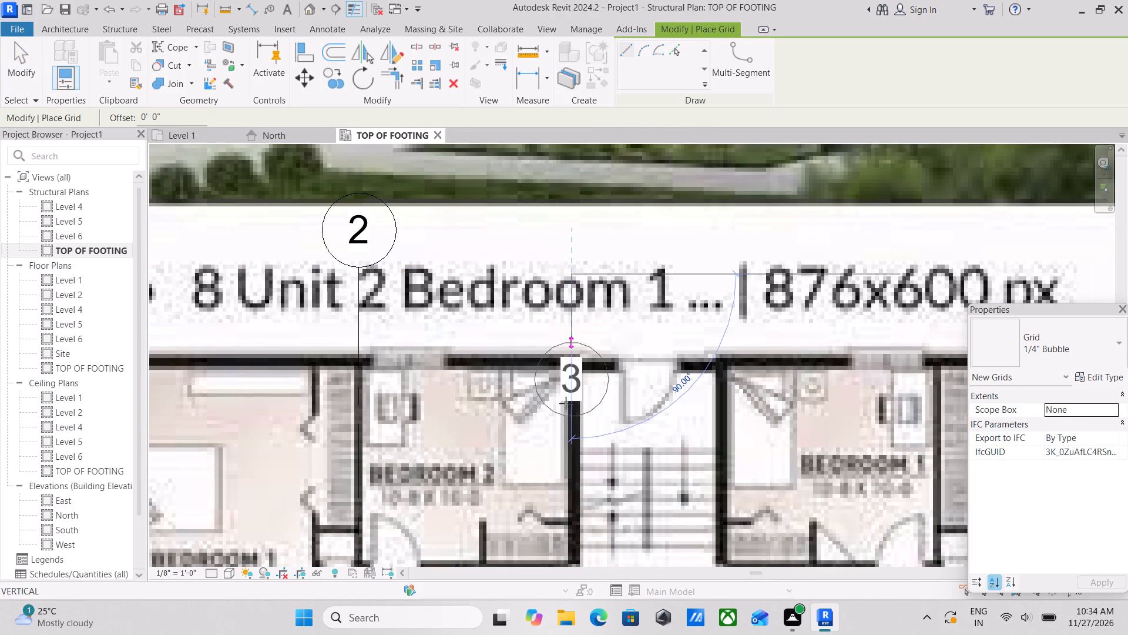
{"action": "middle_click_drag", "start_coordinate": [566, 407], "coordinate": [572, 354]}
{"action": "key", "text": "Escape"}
Draw a vertical grid along the central stair's left wall, from the grid heads' level down to grid 2's lower end.
{"action": "scroll", "coordinate": [583, 389], "scroll_direction": "down", "scroll_amount": 4}
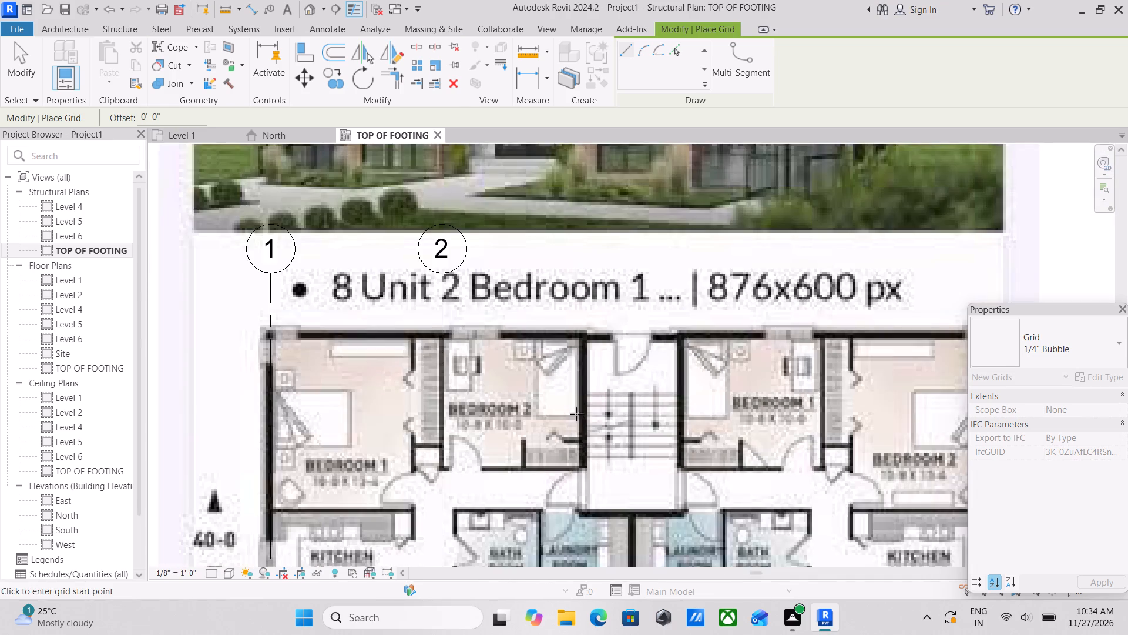
{"action": "scroll", "coordinate": [576, 414], "scroll_direction": "down", "scroll_amount": 3}
{"action": "middle_click_drag", "start_coordinate": [575, 416], "coordinate": [569, 230]}
{"action": "middle_click_drag", "start_coordinate": [557, 461], "coordinate": [556, 393]}
{"action": "scroll", "coordinate": [538, 236], "scroll_direction": "up", "scroll_amount": 1}
{"action": "middle_click_drag", "start_coordinate": [596, 370], "coordinate": [604, 463]}
{"action": "middle_click_drag", "start_coordinate": [605, 375], "coordinate": [620, 488]}
{"action": "scroll", "coordinate": [569, 287], "scroll_direction": "up", "scroll_amount": 5}
{"action": "middle_click_drag", "start_coordinate": [609, 281], "coordinate": [593, 317]}
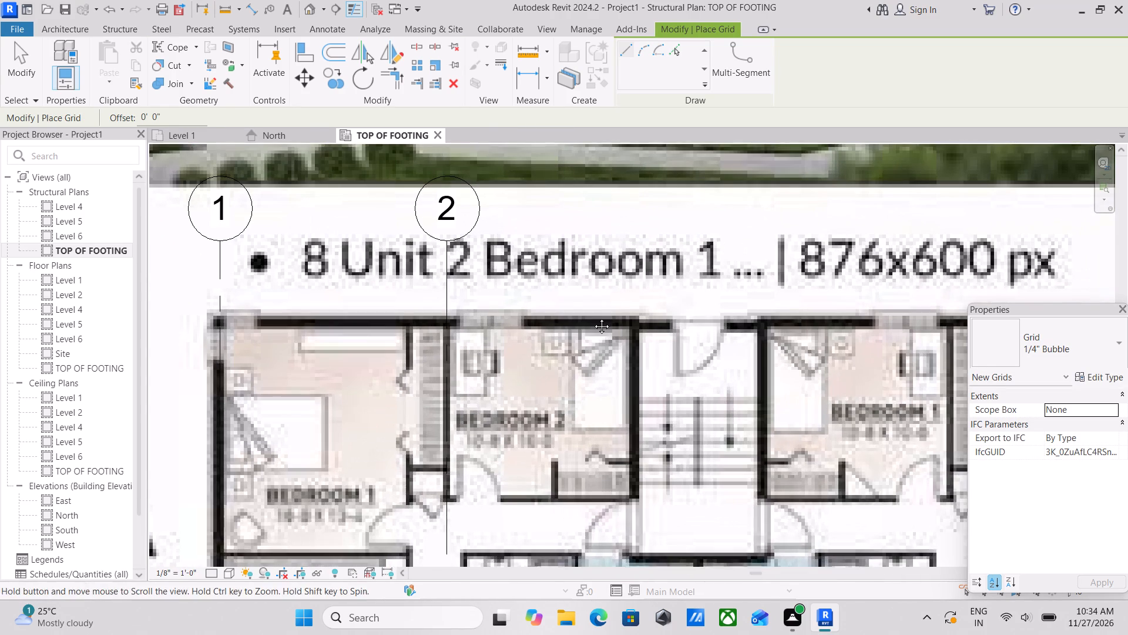
{"action": "middle_click_drag", "start_coordinate": [593, 317], "coordinate": [586, 330]}
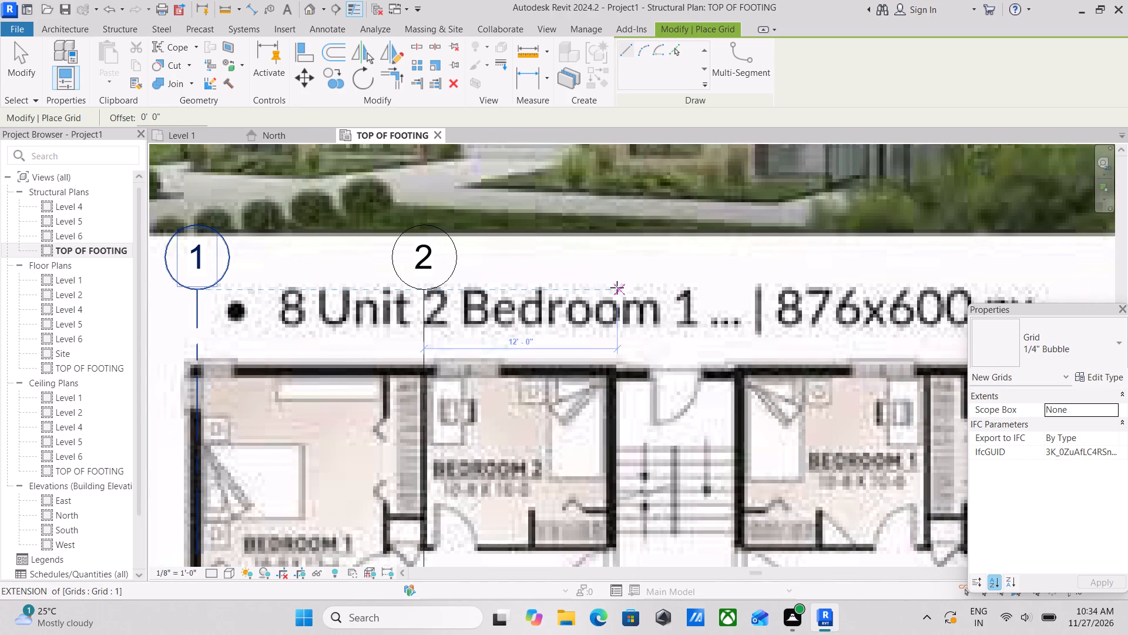
{"action": "left_click", "coordinate": [610, 288]}
{"action": "middle_click_drag", "start_coordinate": [609, 436], "coordinate": [614, 349]}
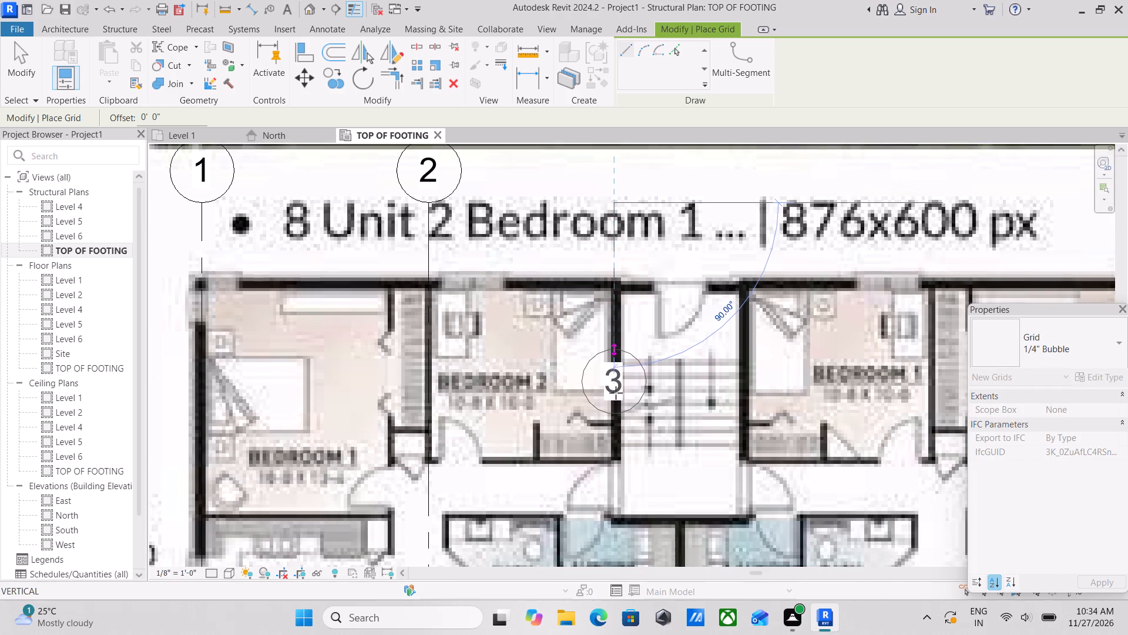
{"action": "middle_click_drag", "start_coordinate": [620, 469], "coordinate": [627, 298]}
{"action": "middle_click_drag", "start_coordinate": [626, 462], "coordinate": [634, 354]}
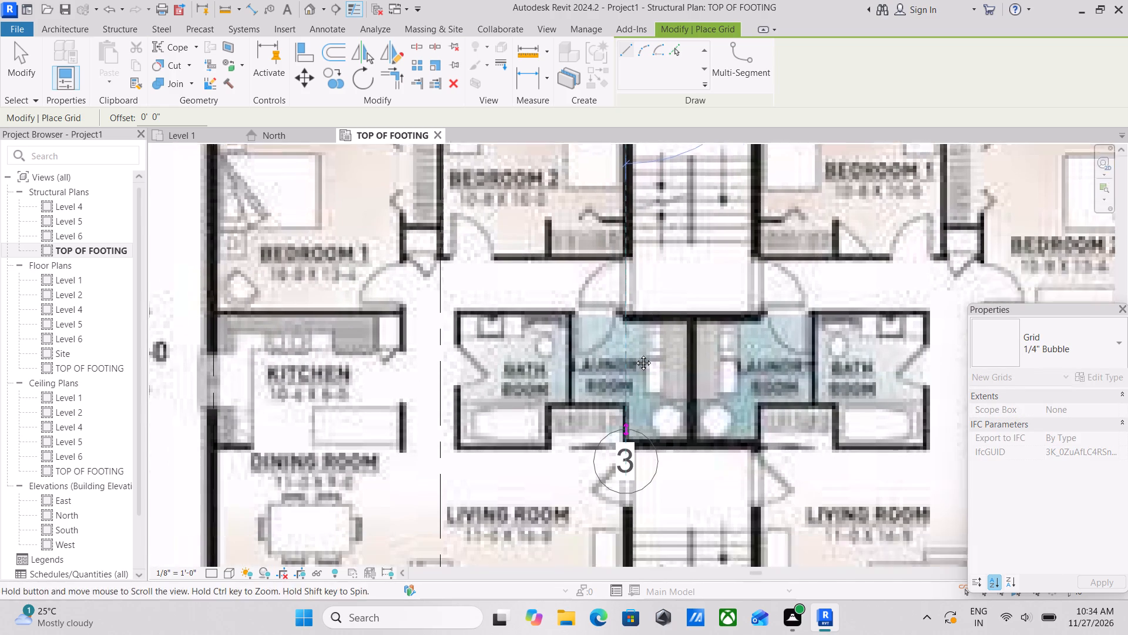
{"action": "middle_click_drag", "start_coordinate": [634, 354], "coordinate": [634, 334]}
{"action": "middle_click_drag", "start_coordinate": [642, 489], "coordinate": [615, 292]}
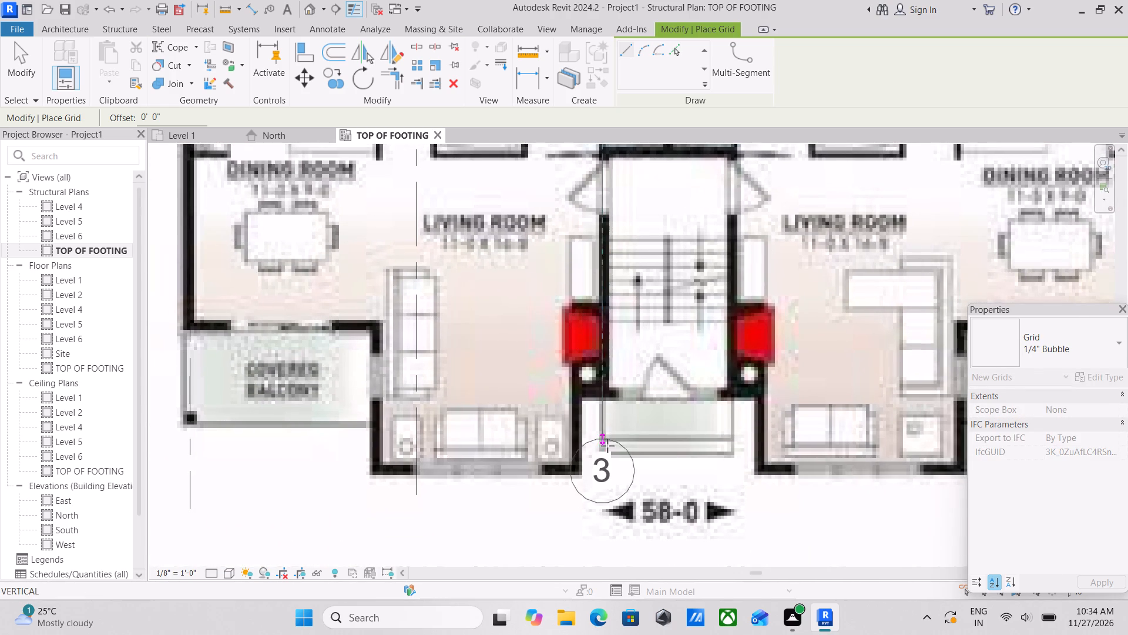
{"action": "scroll", "coordinate": [612, 467], "scroll_direction": "down", "scroll_amount": 3}
{"action": "middle_click_drag", "start_coordinate": [612, 467], "coordinate": [610, 370]}
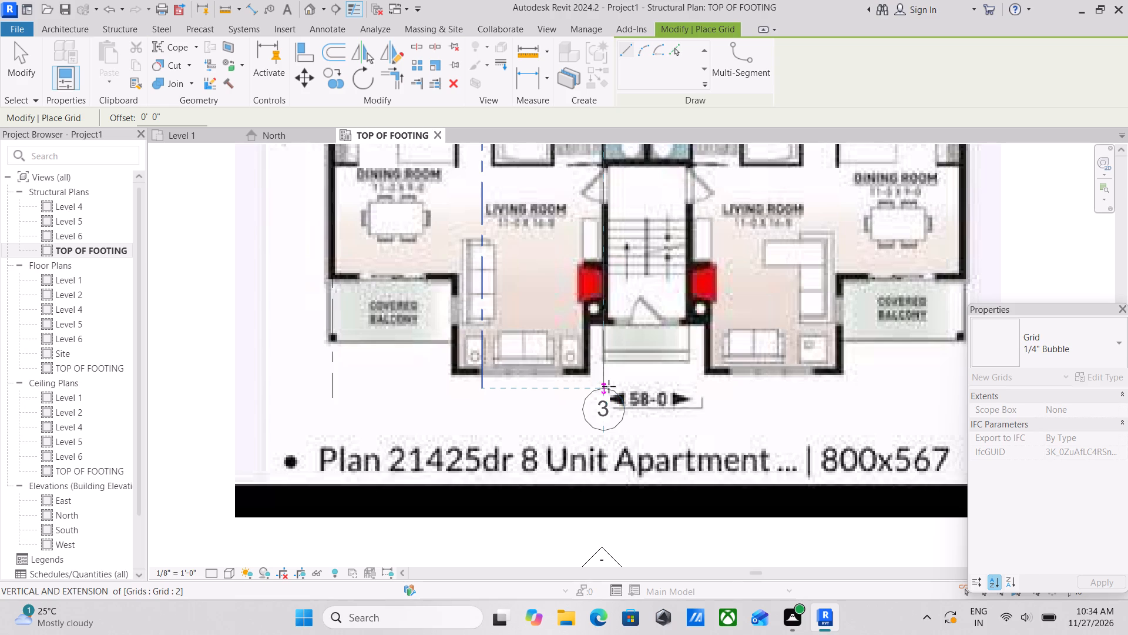
{"action": "left_click", "coordinate": [609, 386]}
{"action": "key", "text": "Escape"}
{"action": "scroll", "coordinate": [609, 386], "scroll_direction": "up", "scroll_amount": 2}
{"action": "key", "text": "Escape"}
{"action": "key", "text": "Escape"}
{"action": "key", "text": "Escape"}
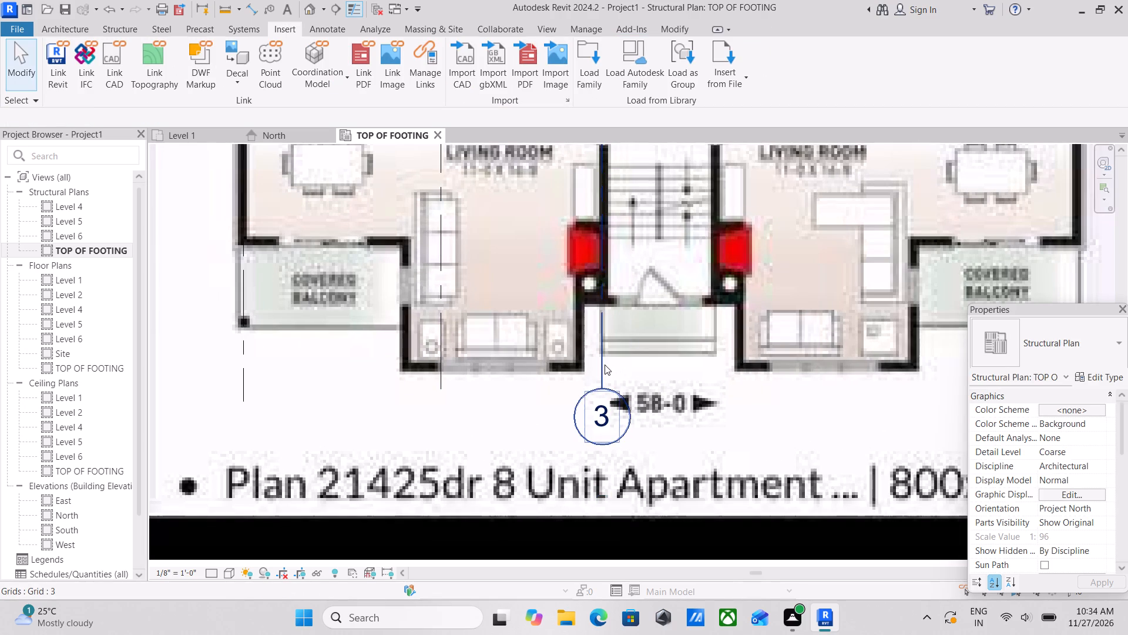
Unlock grid 3's end alignment and nudge the grid slightly right onto the centre of the stair's left wall.
{"action": "left_click", "coordinate": [605, 365]}
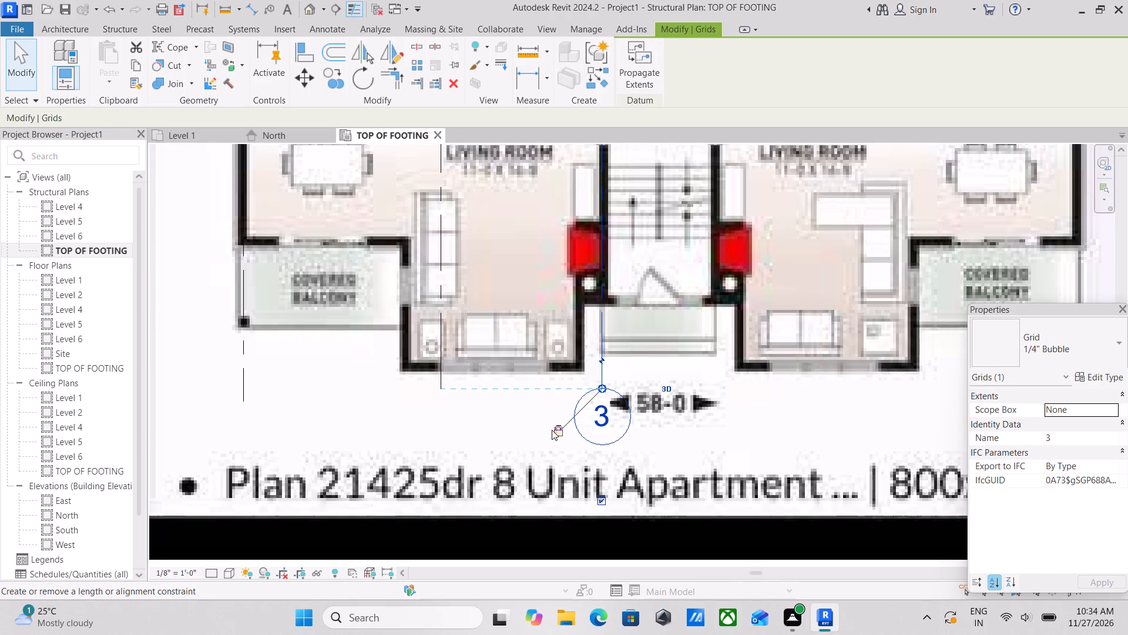
{"action": "left_click", "coordinate": [552, 430]}
{"action": "scroll", "coordinate": [643, 380], "scroll_direction": "up", "scroll_amount": 2}
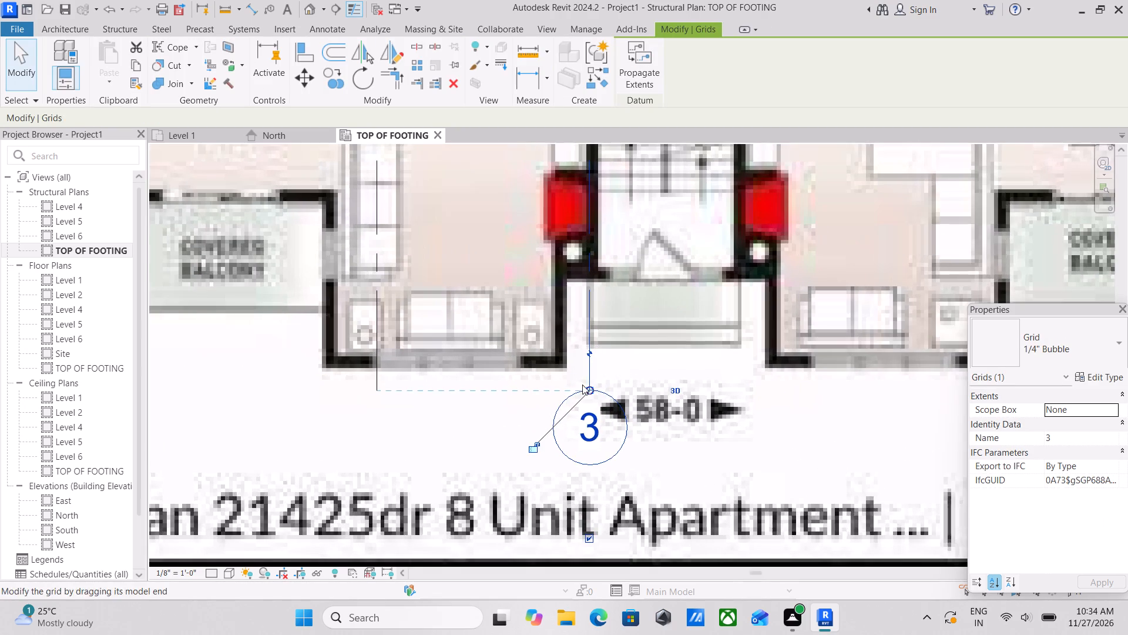
{"action": "middle_click_drag", "start_coordinate": [581, 376], "coordinate": [589, 469]}
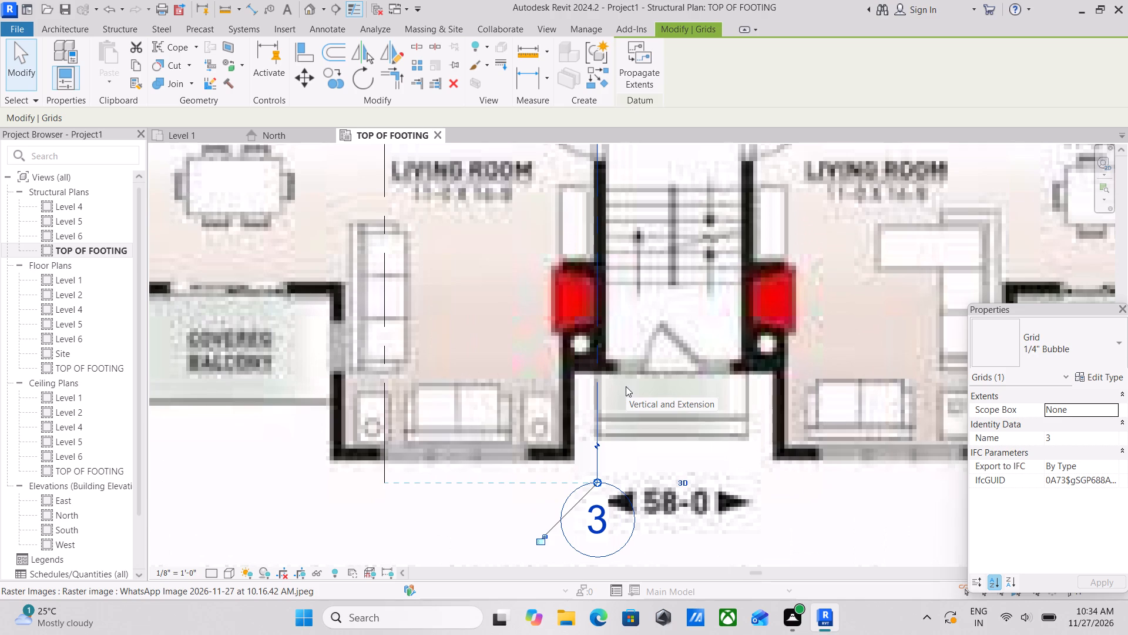
{"action": "key", "text": "Right"}
{"action": "scroll", "coordinate": [598, 336], "scroll_direction": "up", "scroll_amount": 4}
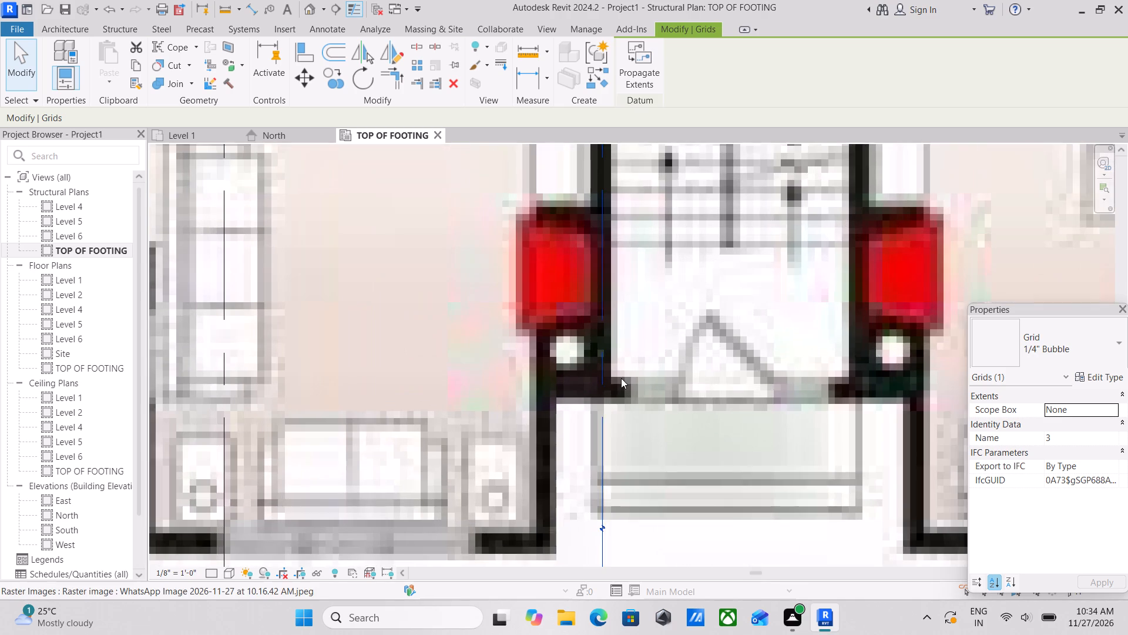
{"action": "scroll", "coordinate": [621, 378], "scroll_direction": "down", "scroll_amount": 7}
{"action": "middle_click_drag", "start_coordinate": [624, 385], "coordinate": [616, 419]}
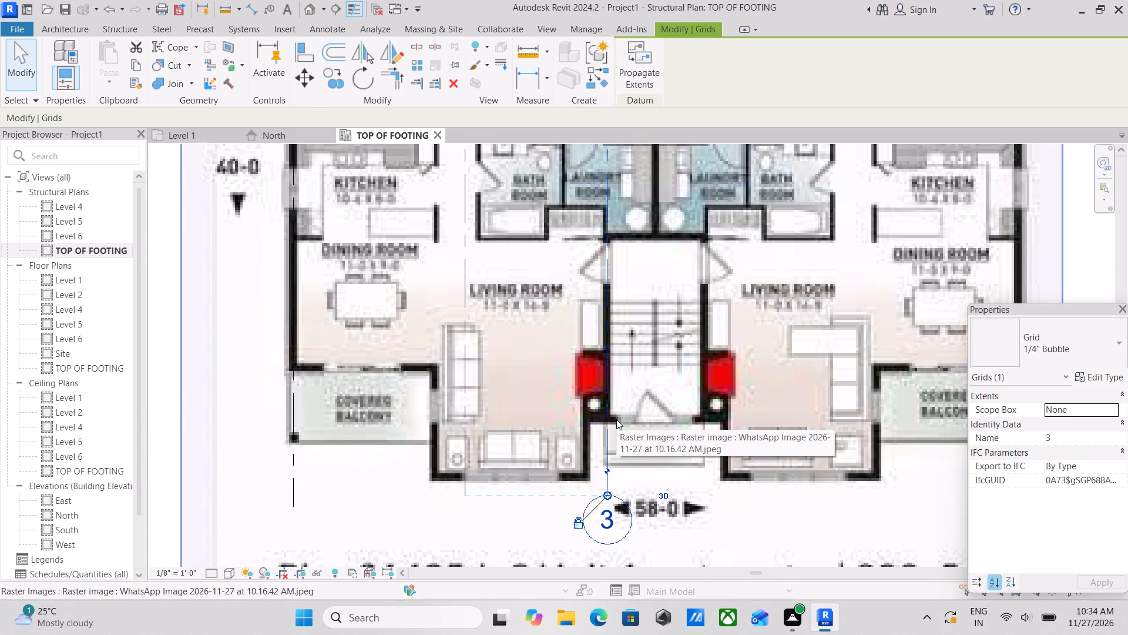
{"action": "scroll", "coordinate": [332, 417], "scroll_direction": "up", "scroll_amount": 2}
{"action": "scroll", "coordinate": [551, 416], "scroll_direction": "down", "scroll_amount": 1}
{"action": "middle_click_drag", "start_coordinate": [767, 415], "coordinate": [766, 415]}
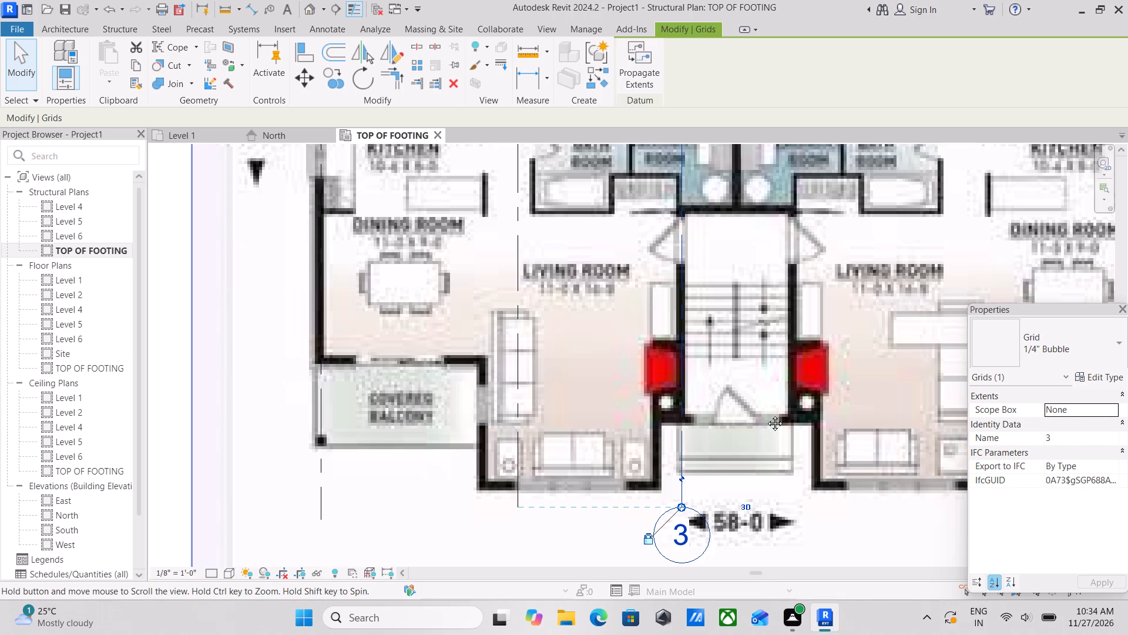
Draw a vertical grid along the central stair's right wall, 8'-0" from grid 3, from the grid heads' level to grid 3's lower end.
{"action": "middle_click_drag", "start_coordinate": [766, 415], "coordinate": [675, 406]}
{"action": "scroll", "coordinate": [595, 400], "scroll_direction": "down", "scroll_amount": 3}
{"action": "middle_click_drag", "start_coordinate": [595, 400], "coordinate": [602, 497]}
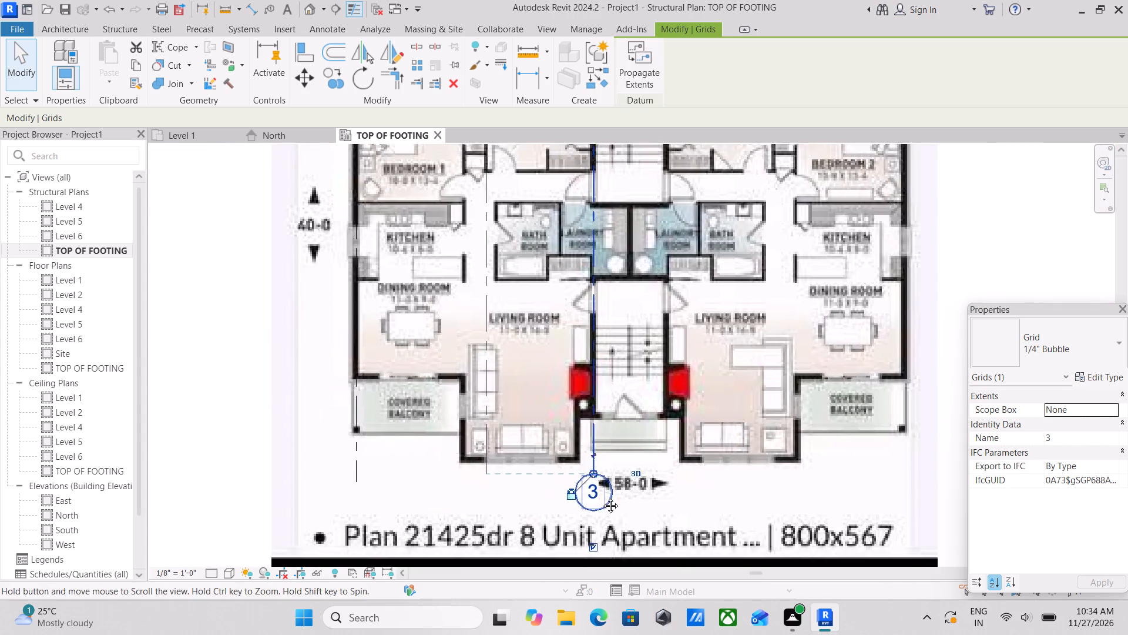
{"action": "middle_click_drag", "start_coordinate": [602, 497], "coordinate": [603, 558]}
{"action": "middle_click_drag", "start_coordinate": [634, 365], "coordinate": [650, 427]}
{"action": "scroll", "coordinate": [644, 382], "scroll_direction": "up", "scroll_amount": 2}
{"action": "middle_click_drag", "start_coordinate": [643, 380], "coordinate": [647, 415]}
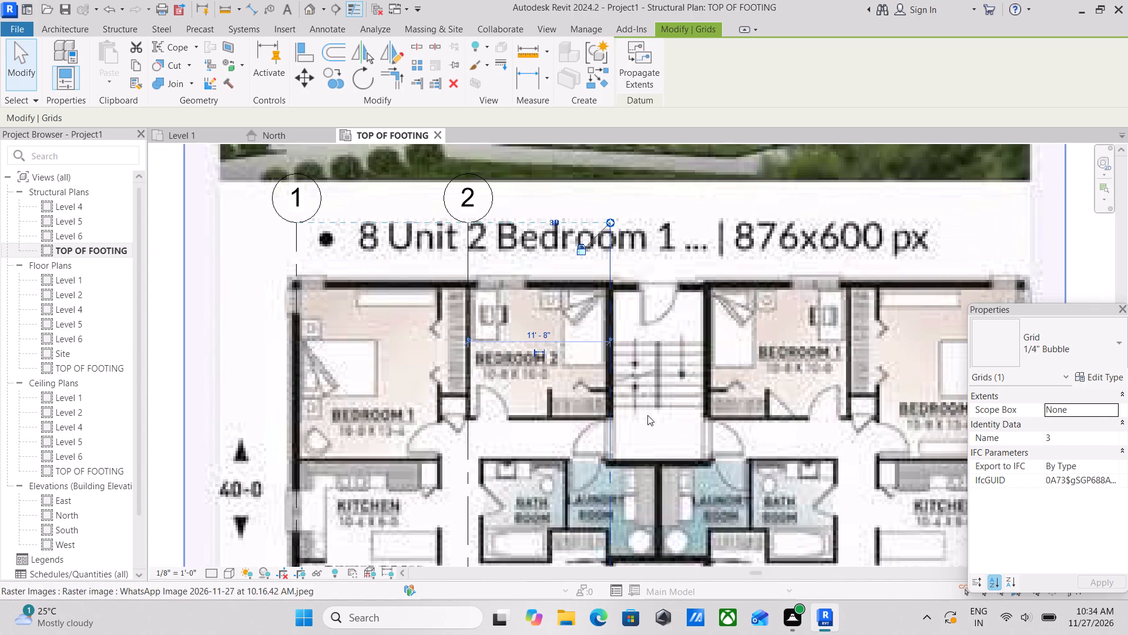
{"action": "type", "text": "GR"}
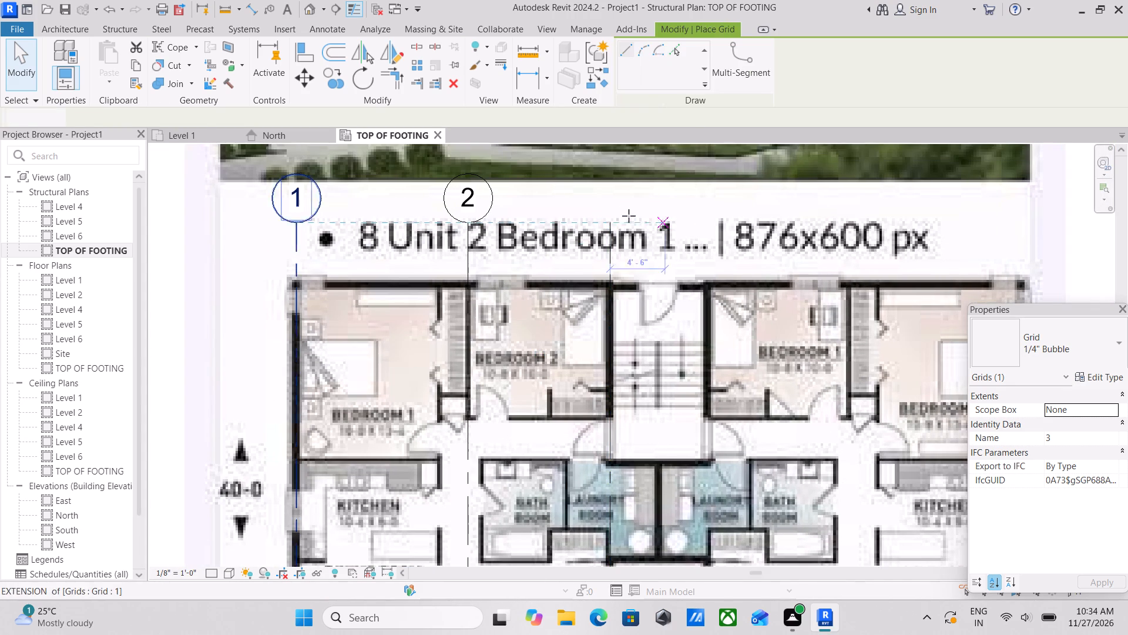
{"action": "left_click", "coordinate": [706, 225]}
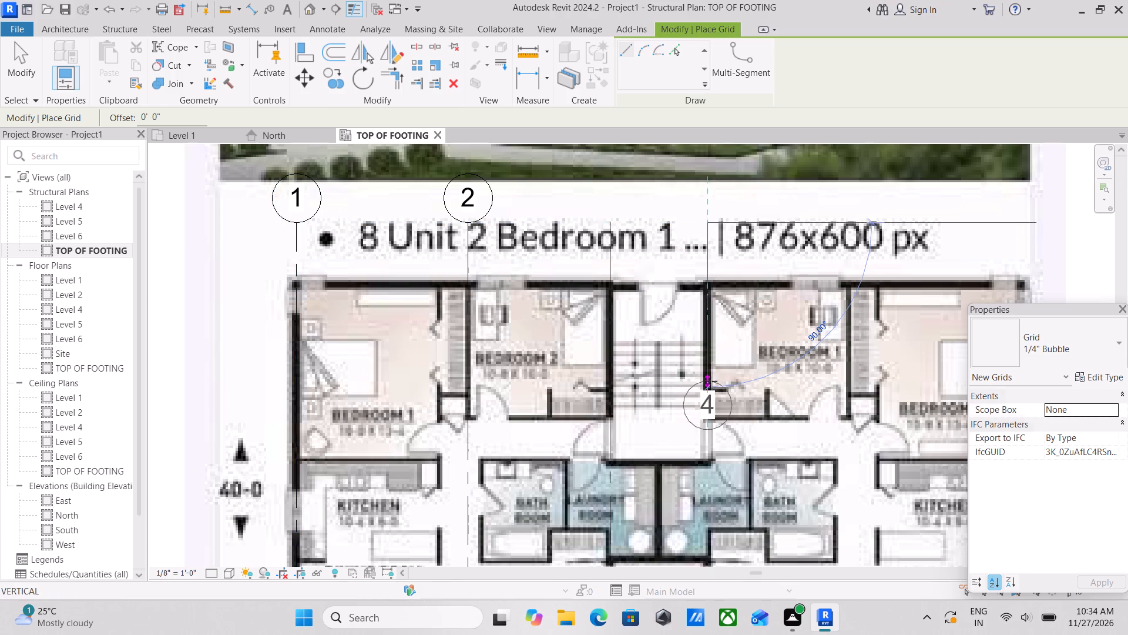
{"action": "middle_click_drag", "start_coordinate": [710, 381], "coordinate": [686, 216]}
{"action": "middle_click_drag", "start_coordinate": [690, 397], "coordinate": [669, 273]}
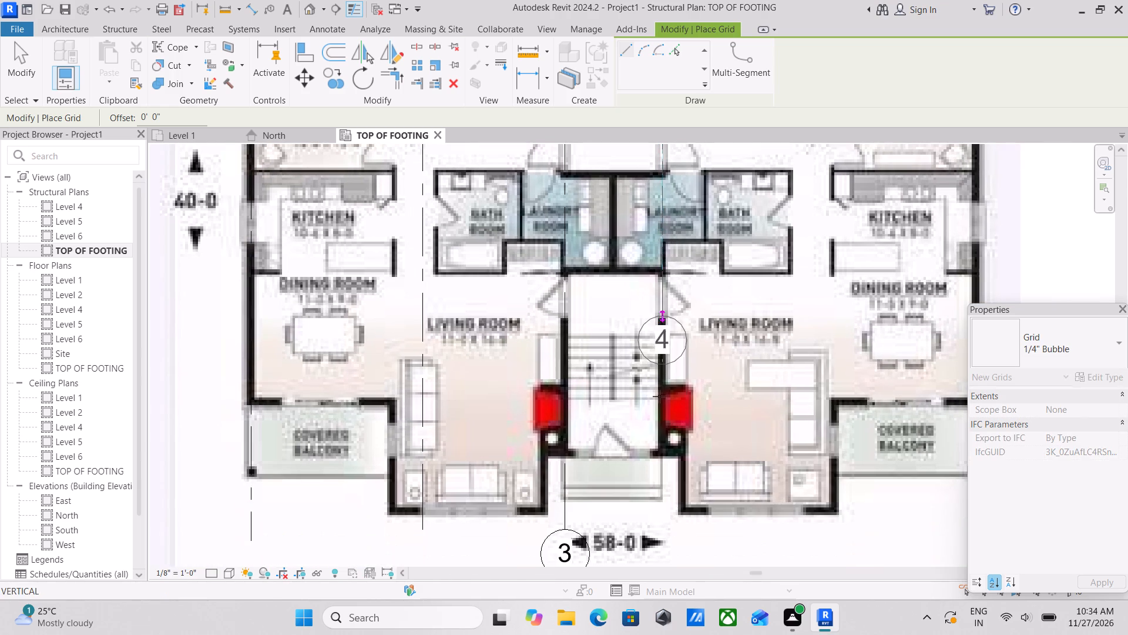
{"action": "middle_click_drag", "start_coordinate": [660, 450], "coordinate": [659, 377]}
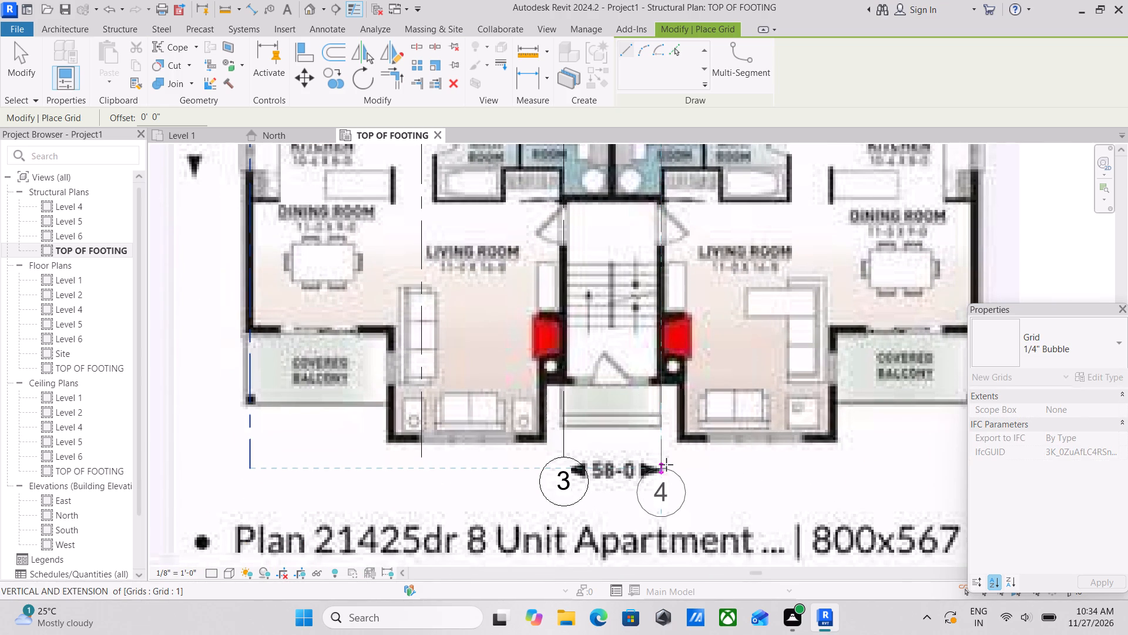
{"action": "left_click", "coordinate": [666, 456]}
{"action": "key", "text": "Escape"}
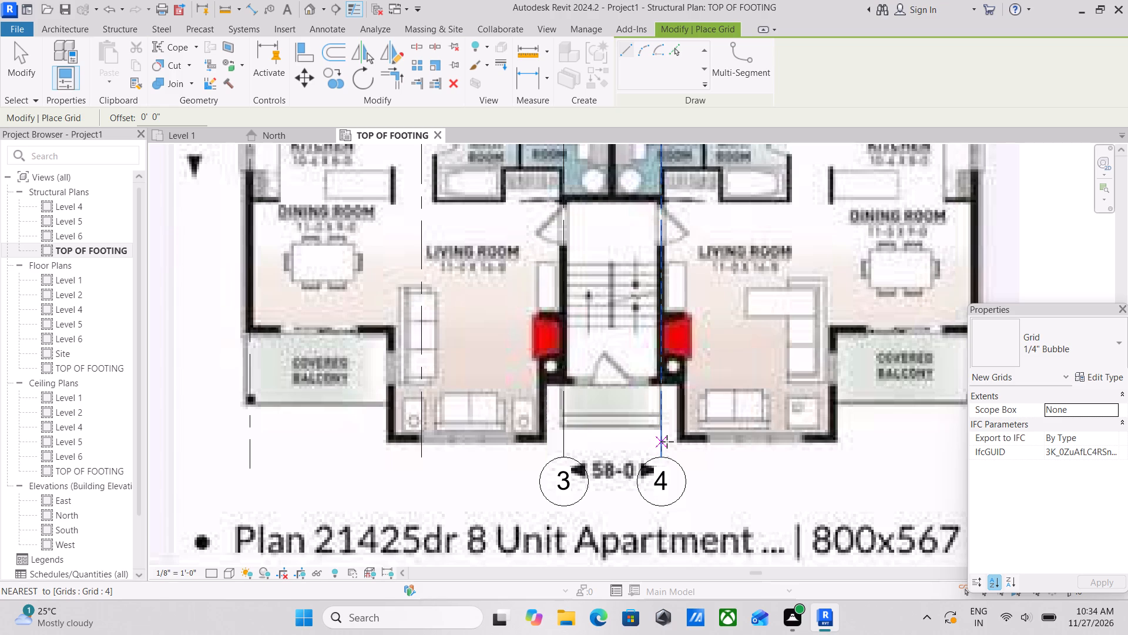
Draw a vertical grid along the wall between Bedroom 1 and the closet, about 11'-6" right of grid 4, ending just below the building.
{"action": "middle_click_drag", "start_coordinate": [738, 376], "coordinate": [722, 530]}
{"action": "scroll", "coordinate": [737, 394], "scroll_direction": "down", "scroll_amount": 1}
{"action": "middle_click_drag", "start_coordinate": [746, 268], "coordinate": [711, 464]}
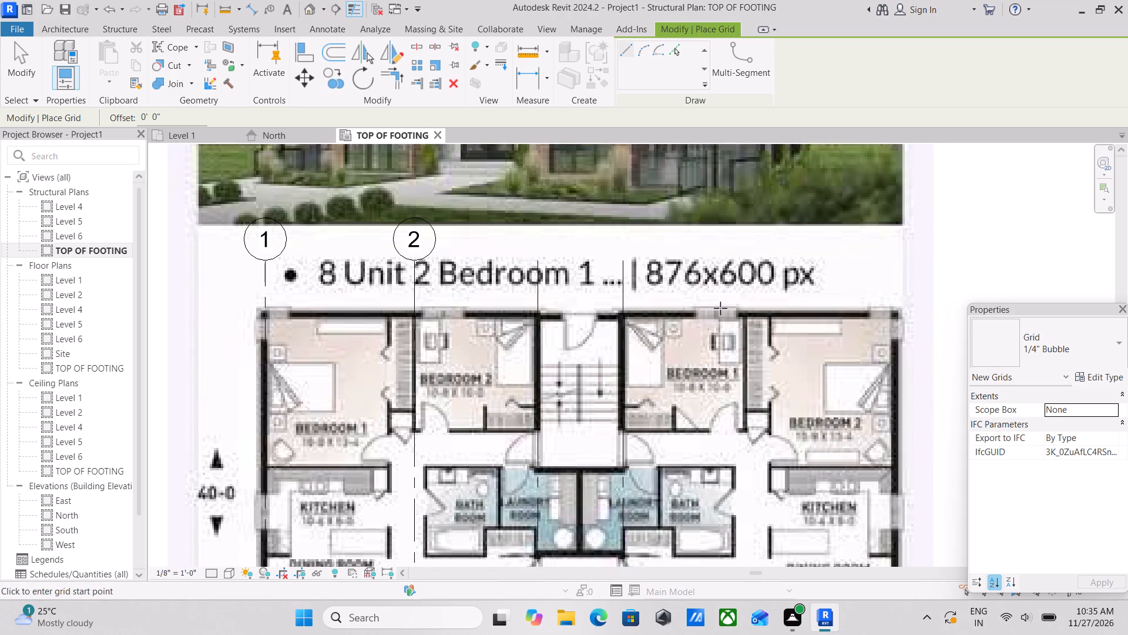
{"action": "middle_click_drag", "start_coordinate": [720, 308], "coordinate": [602, 317]}
{"action": "scroll", "coordinate": [632, 304], "scroll_direction": "up", "scroll_amount": 4}
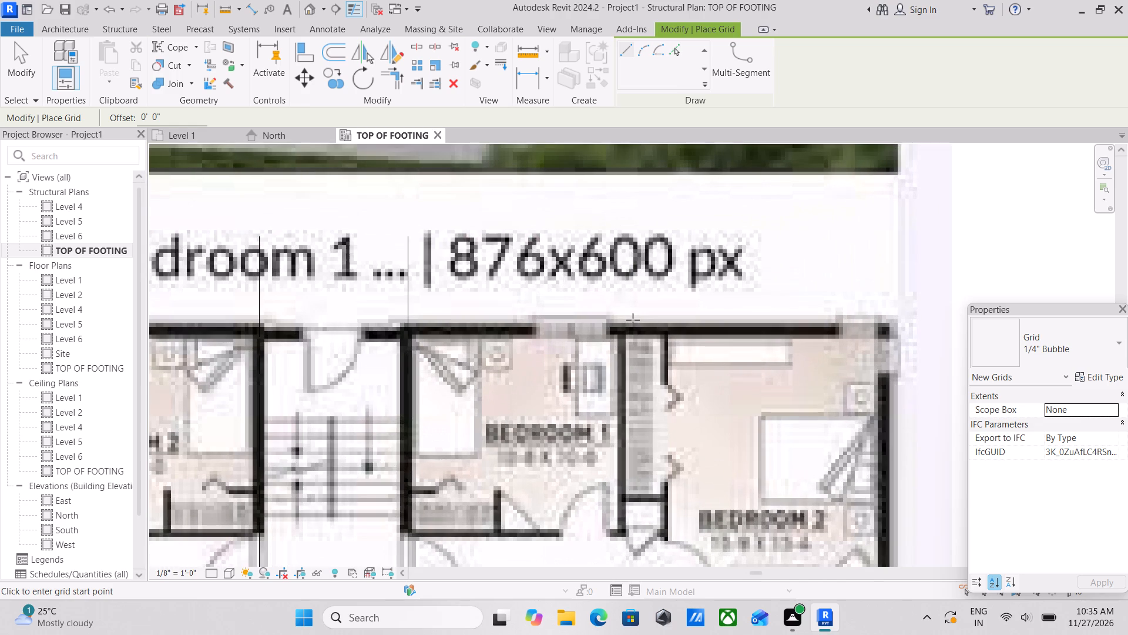
{"action": "scroll", "coordinate": [633, 320], "scroll_direction": "down", "scroll_amount": 1}
{"action": "middle_click_drag", "start_coordinate": [633, 320], "coordinate": [634, 404]}
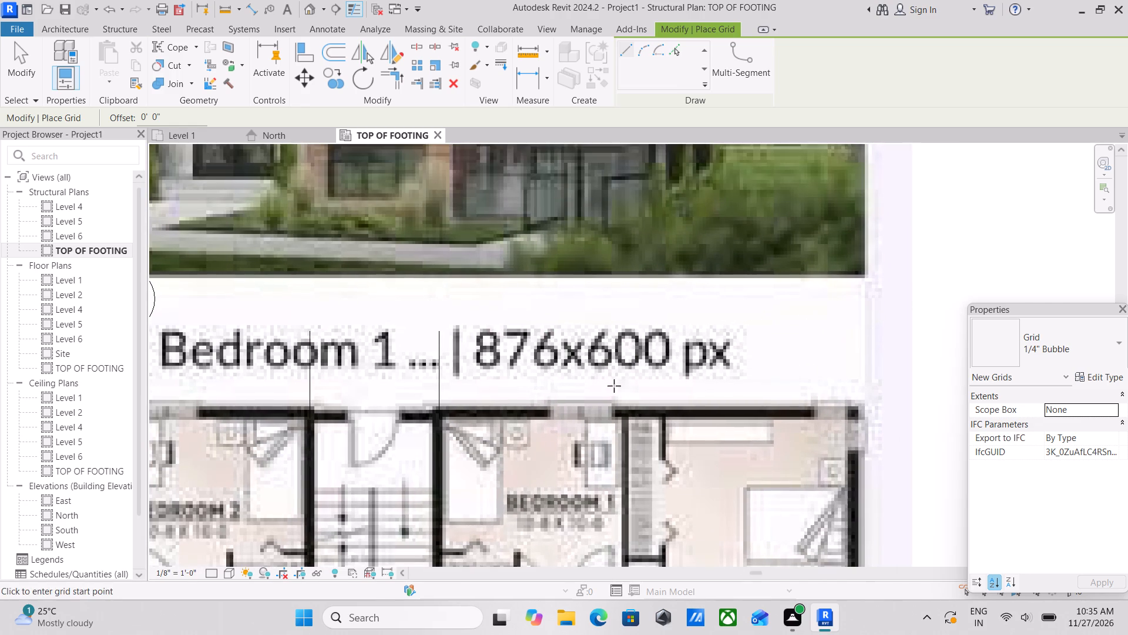
{"action": "left_click", "coordinate": [626, 333]}
{"action": "middle_click_drag", "start_coordinate": [630, 477], "coordinate": [623, 248]}
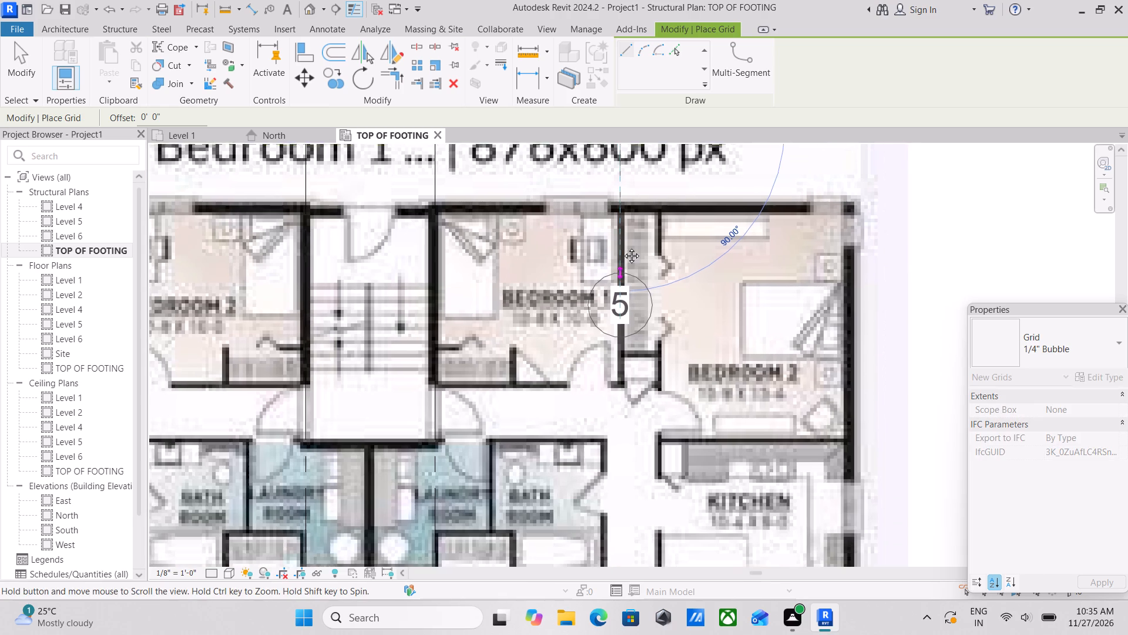
{"action": "middle_click_drag", "start_coordinate": [638, 429], "coordinate": [590, 255]}
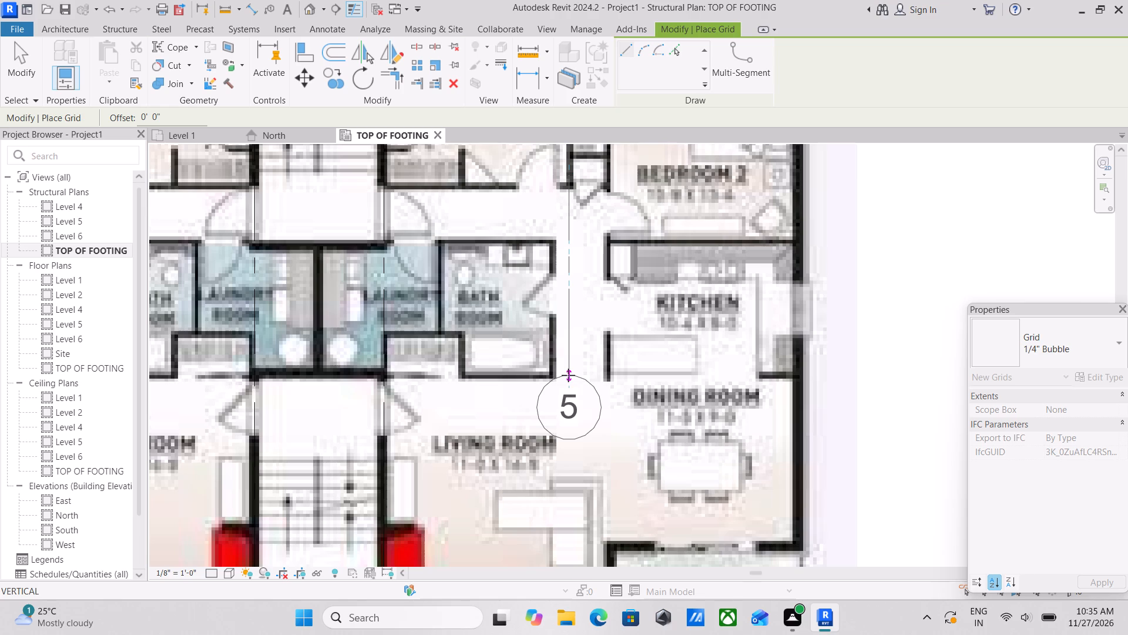
{"action": "scroll", "coordinate": [568, 375], "scroll_direction": "down", "scroll_amount": 1}
{"action": "middle_click_drag", "start_coordinate": [568, 375], "coordinate": [559, 232]}
{"action": "scroll", "coordinate": [564, 331], "scroll_direction": "down", "scroll_amount": 1}
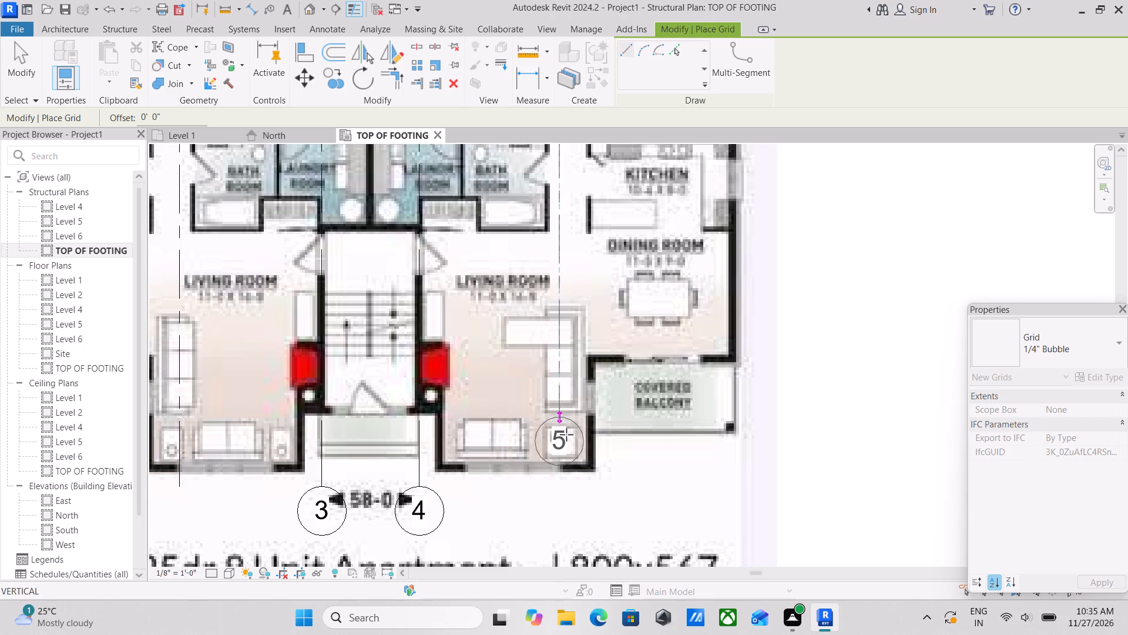
{"action": "middle_click_drag", "start_coordinate": [569, 453], "coordinate": [592, 300]}
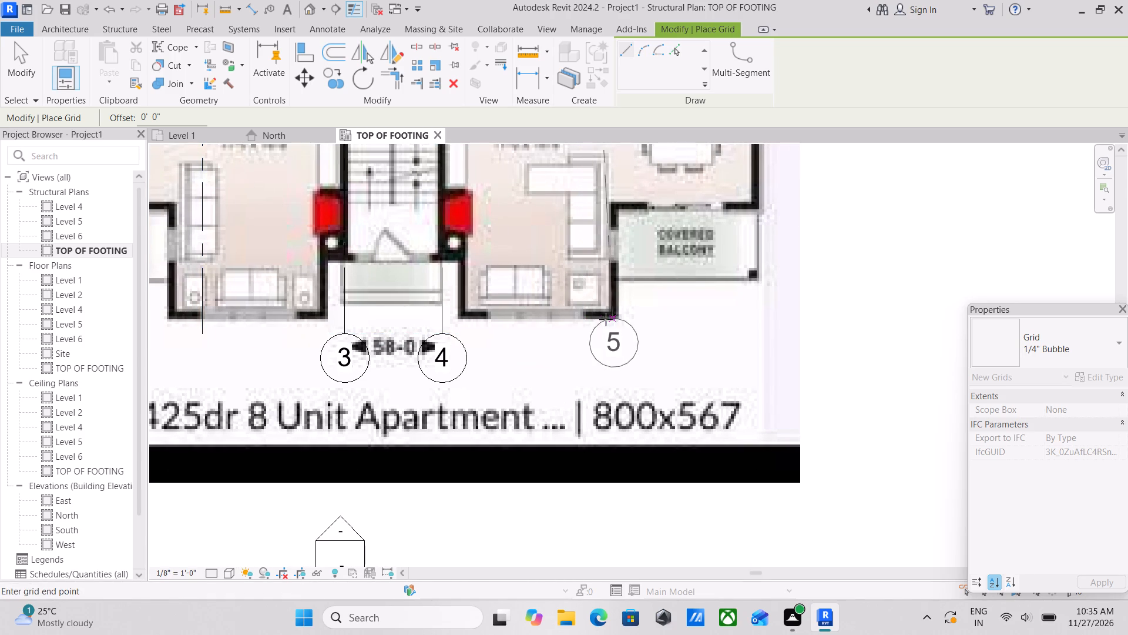
{"action": "scroll", "coordinate": [590, 335], "scroll_direction": "down", "scroll_amount": 5}
{"action": "middle_click_drag", "start_coordinate": [590, 342], "coordinate": [595, 421]}
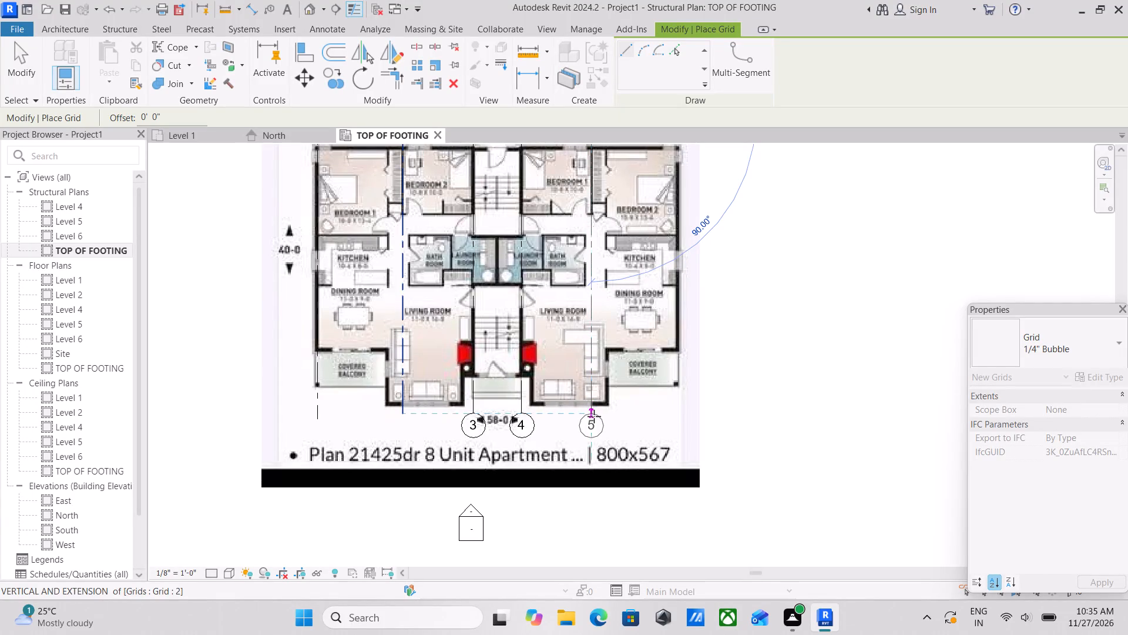
{"action": "left_click", "coordinate": [594, 416]}
{"action": "key", "text": "Escape"}
Draw a vertical grid along the right exterior wall, about 14'-0" from grid 5, from the grid heads' level to just below the balcony.
{"action": "scroll", "coordinate": [613, 203], "scroll_direction": "up", "scroll_amount": 1}
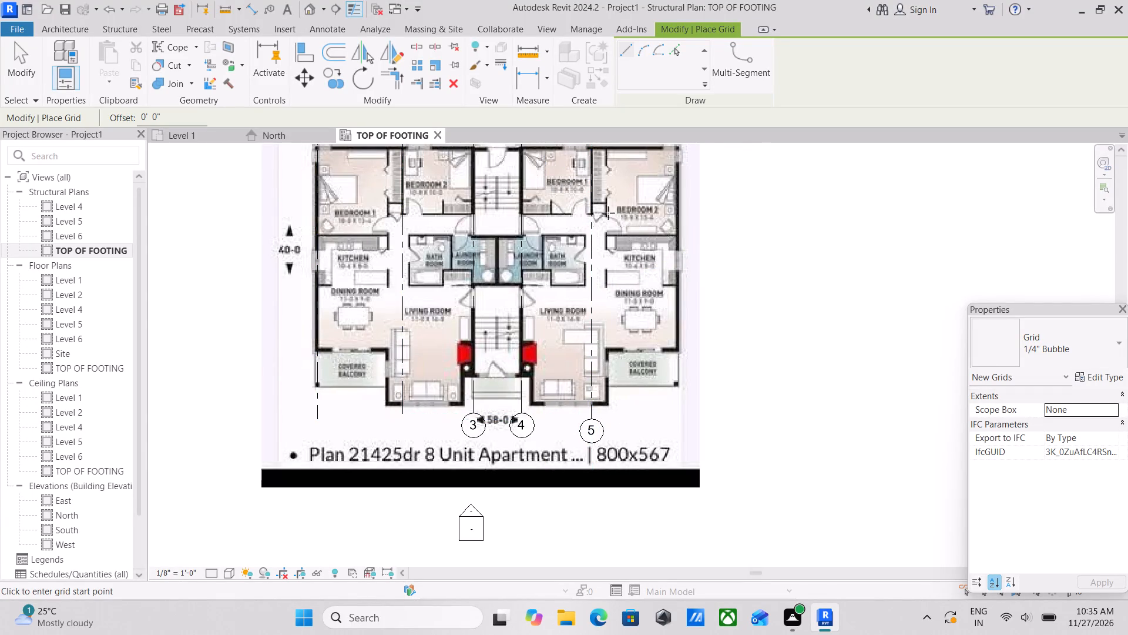
{"action": "middle_click_drag", "start_coordinate": [606, 219], "coordinate": [611, 262]}
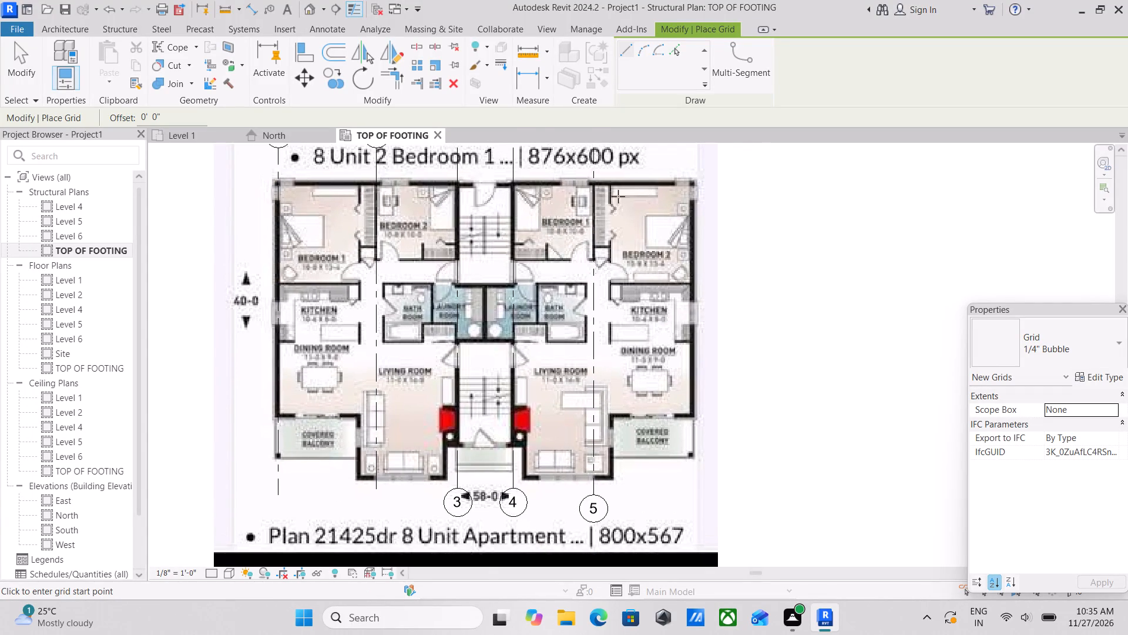
{"action": "scroll", "coordinate": [613, 199], "scroll_direction": "down", "scroll_amount": 1}
{"action": "middle_click_drag", "start_coordinate": [613, 199], "coordinate": [600, 253]}
{"action": "middle_click_drag", "start_coordinate": [613, 223], "coordinate": [590, 376]}
{"action": "middle_click_drag", "start_coordinate": [656, 242], "coordinate": [654, 302]}
{"action": "scroll", "coordinate": [624, 372], "scroll_direction": "up", "scroll_amount": 3}
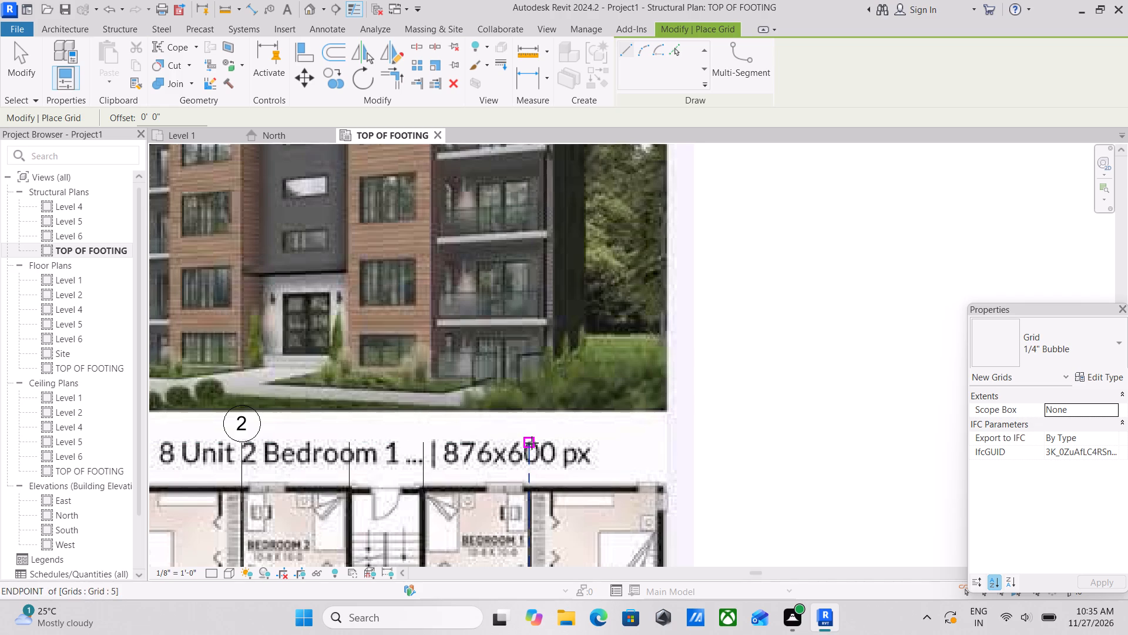
{"action": "left_click", "coordinate": [660, 443]}
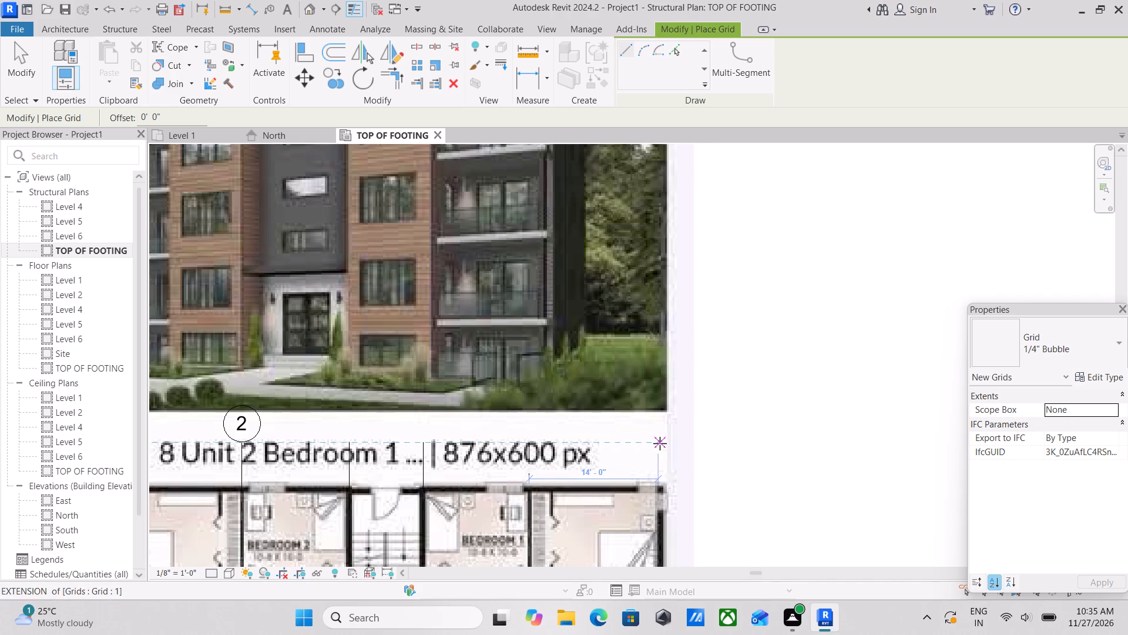
{"action": "middle_click_drag", "start_coordinate": [659, 516], "coordinate": [653, 317]}
{"action": "middle_click_drag", "start_coordinate": [660, 443], "coordinate": [640, 375]}
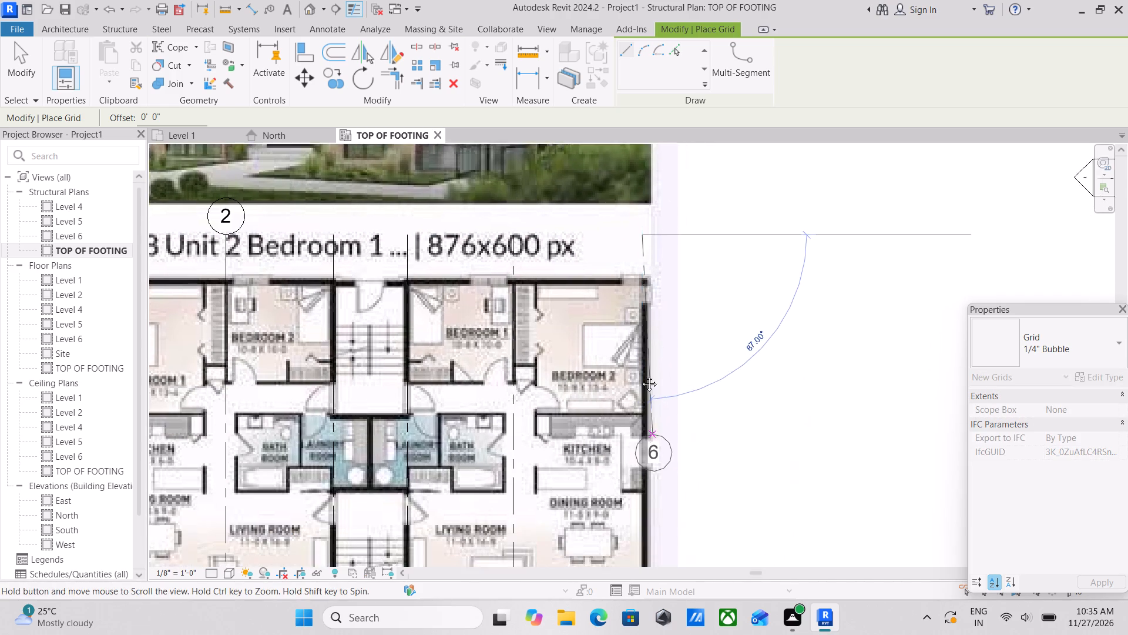
{"action": "middle_click_drag", "start_coordinate": [640, 375], "coordinate": [637, 291]}
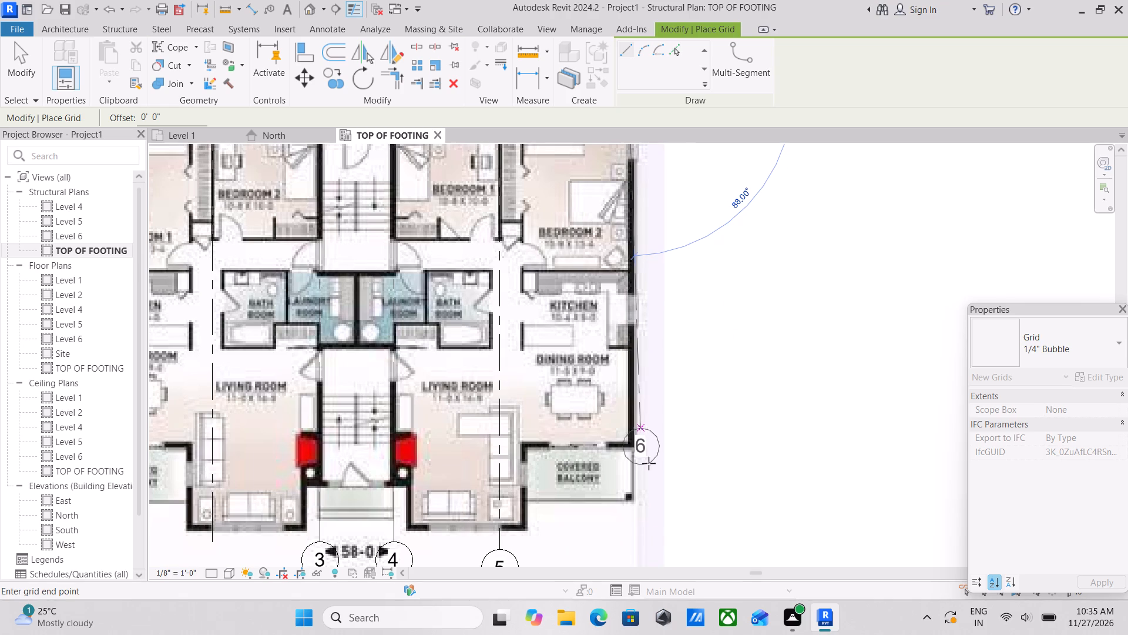
{"action": "middle_click_drag", "start_coordinate": [646, 495], "coordinate": [627, 400]}
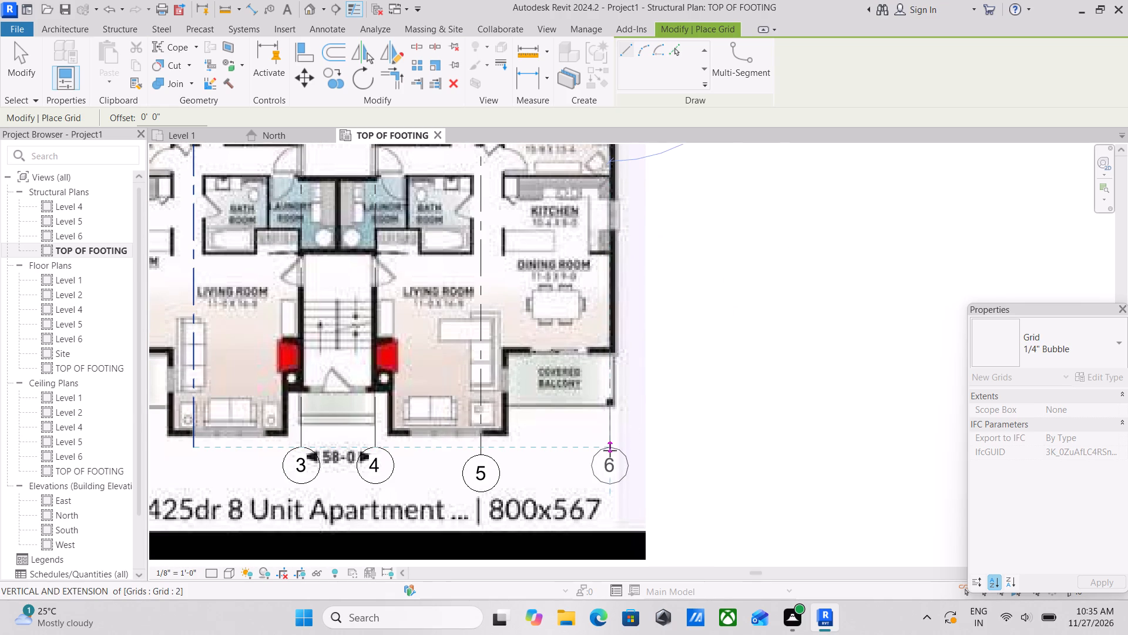
{"action": "left_click", "coordinate": [610, 452]}
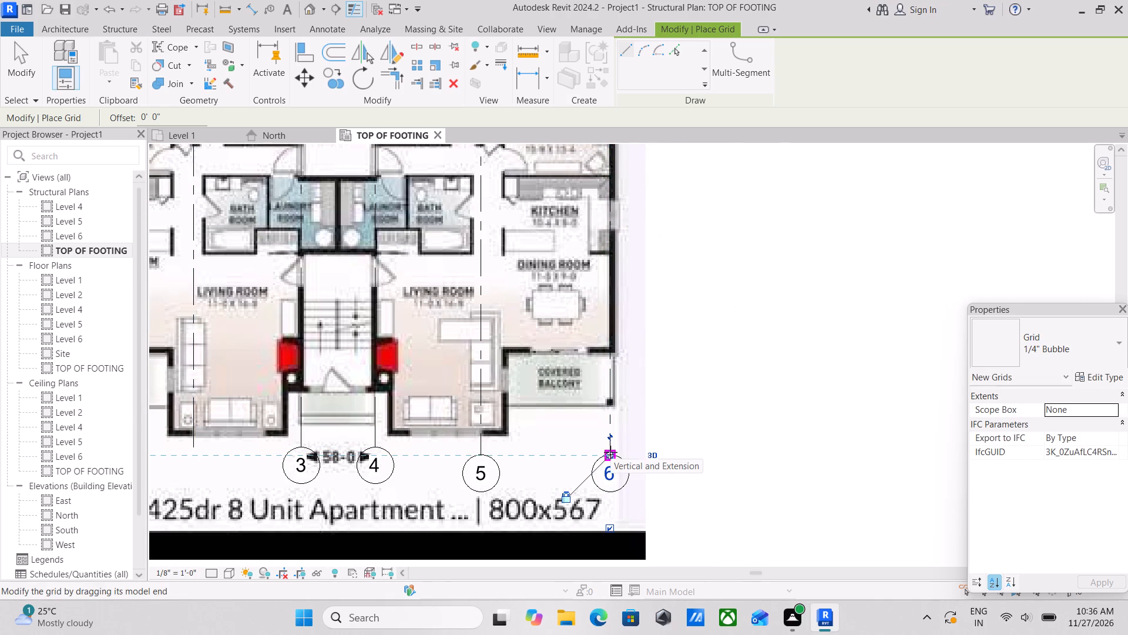
{"action": "key", "text": "Escape"}
{"action": "key", "text": "Escape"}
{"action": "key", "text": "Escape"}
{"action": "scroll", "coordinate": [611, 429], "scroll_direction": "up", "scroll_amount": 2}
{"action": "key", "text": "Escape"}
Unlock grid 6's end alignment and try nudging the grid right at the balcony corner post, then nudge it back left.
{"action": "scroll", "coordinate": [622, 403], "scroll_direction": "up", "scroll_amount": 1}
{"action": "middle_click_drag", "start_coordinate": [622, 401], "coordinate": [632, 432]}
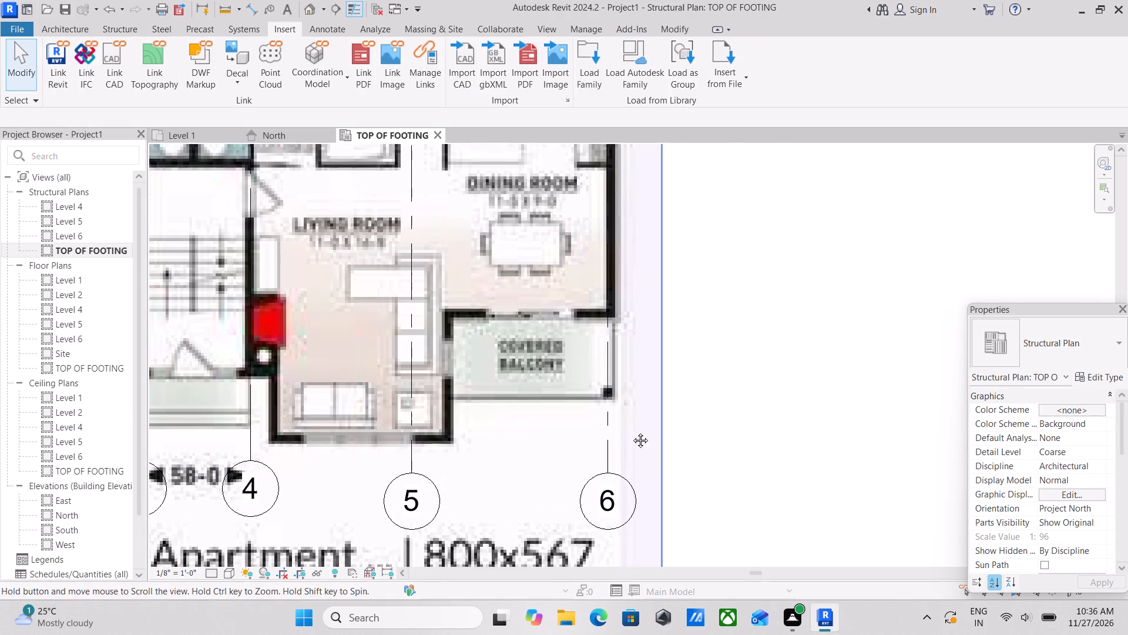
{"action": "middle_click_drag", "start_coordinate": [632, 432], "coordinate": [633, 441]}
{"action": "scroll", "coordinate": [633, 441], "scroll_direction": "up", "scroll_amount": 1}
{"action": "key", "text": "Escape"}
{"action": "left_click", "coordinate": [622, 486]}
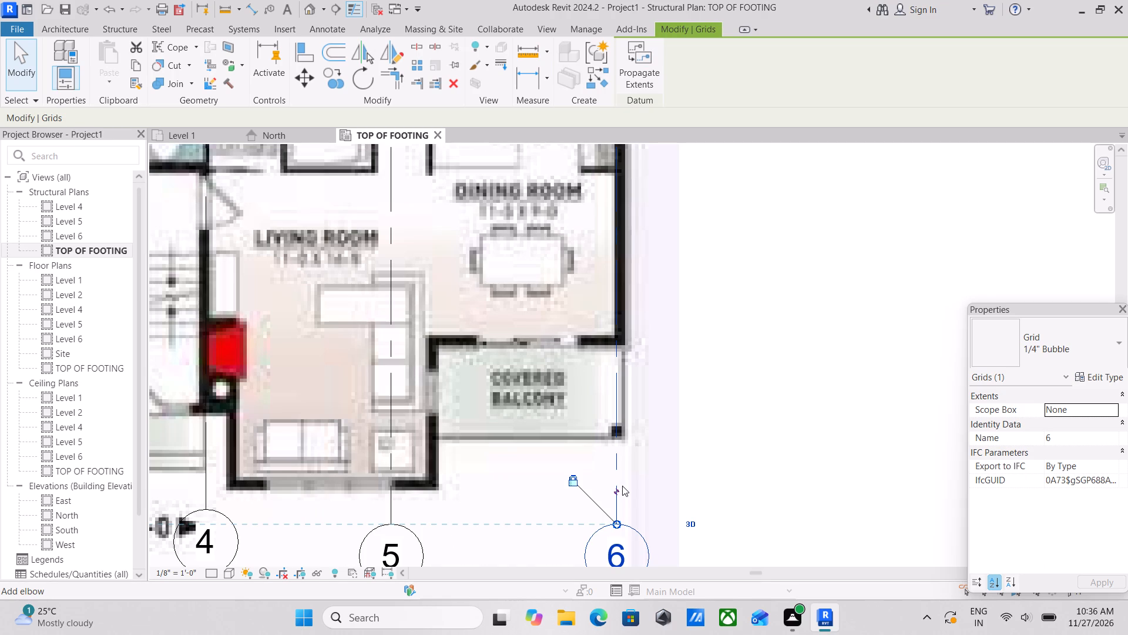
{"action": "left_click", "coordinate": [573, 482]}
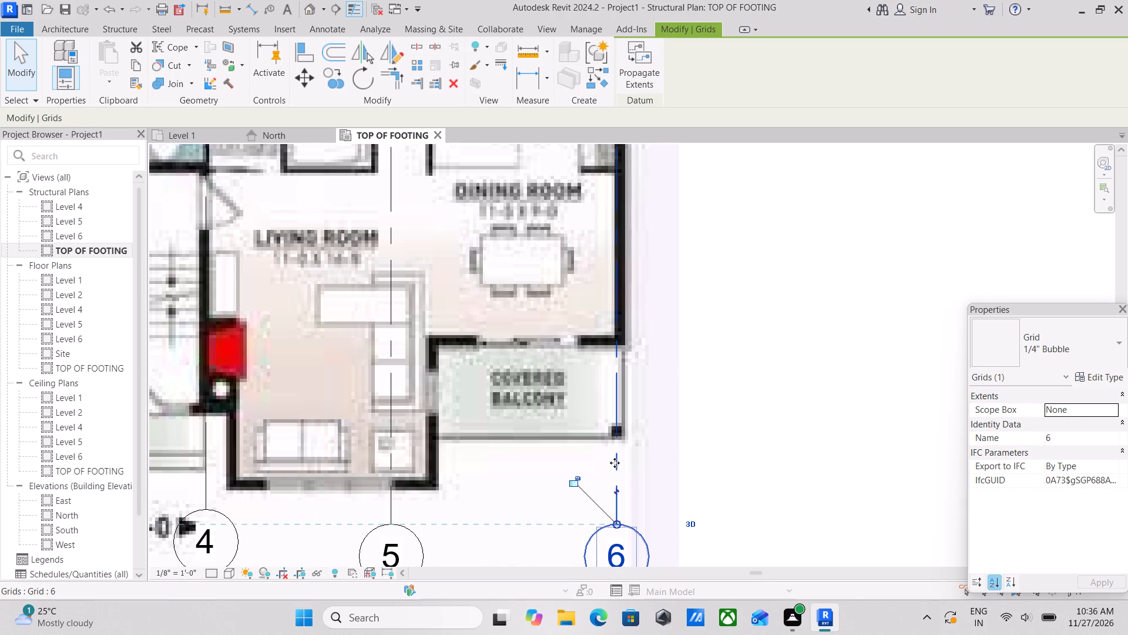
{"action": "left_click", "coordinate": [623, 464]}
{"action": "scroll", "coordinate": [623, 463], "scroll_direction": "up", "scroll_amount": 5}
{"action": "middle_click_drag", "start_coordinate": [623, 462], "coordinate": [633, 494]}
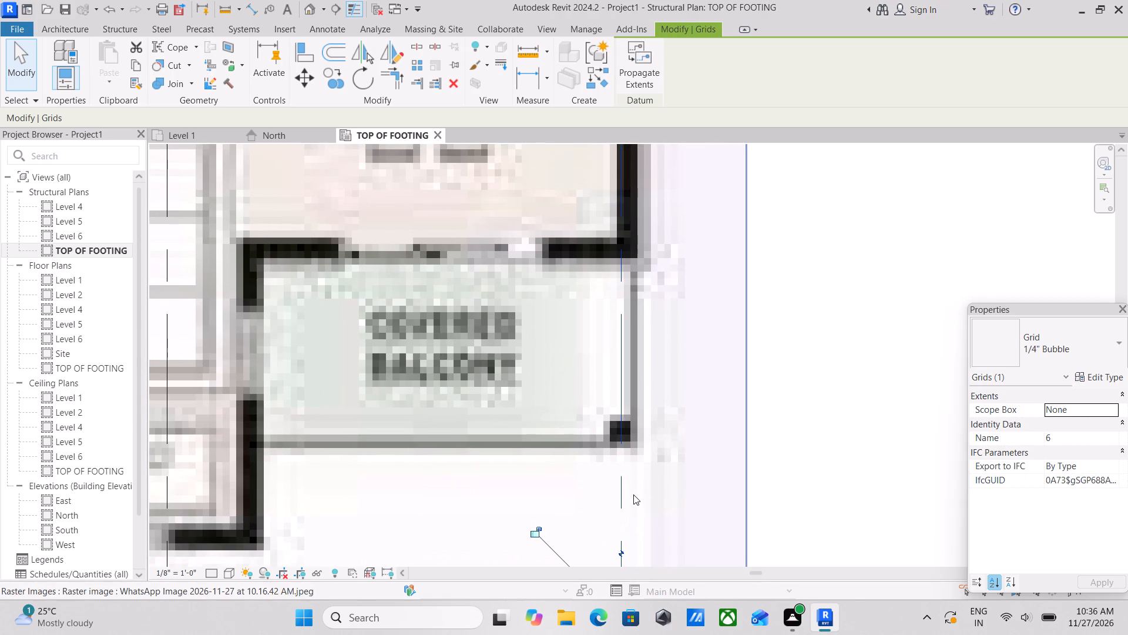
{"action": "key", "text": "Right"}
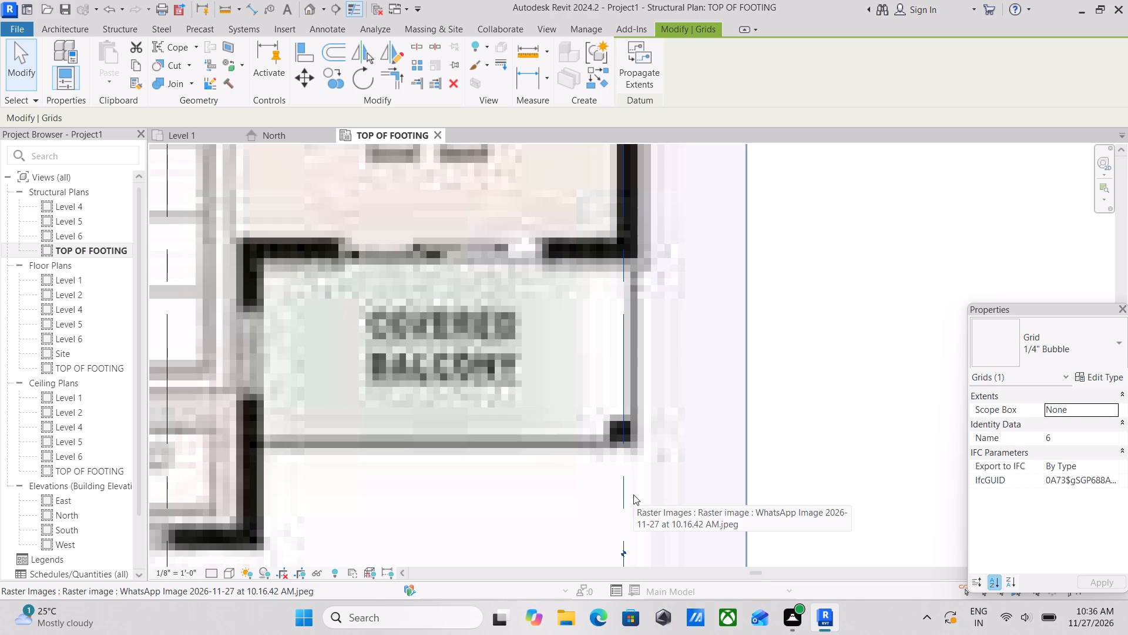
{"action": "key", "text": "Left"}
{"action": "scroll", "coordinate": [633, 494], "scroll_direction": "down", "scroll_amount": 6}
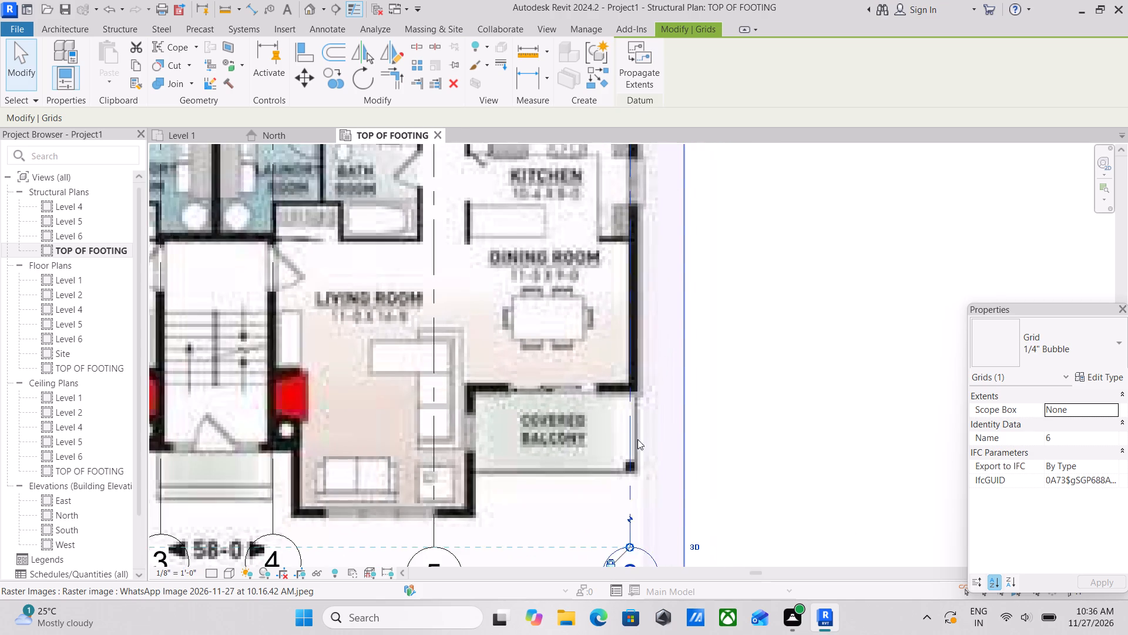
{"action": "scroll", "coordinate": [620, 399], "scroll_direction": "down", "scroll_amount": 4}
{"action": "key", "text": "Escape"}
Hide the grid bubble at grid 3's lower end.
{"action": "scroll", "coordinate": [388, 369], "scroll_direction": "down", "scroll_amount": 1}
{"action": "middle_click_drag", "start_coordinate": [388, 369], "coordinate": [602, 359]}
{"action": "scroll", "coordinate": [402, 317], "scroll_direction": "up", "scroll_amount": 1}
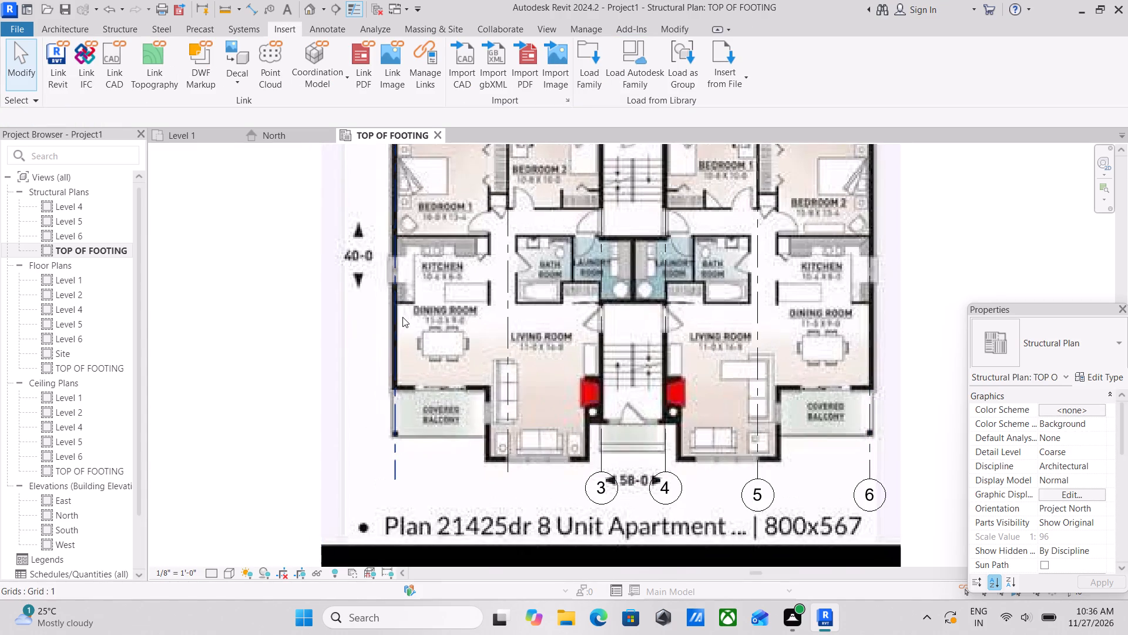
{"action": "middle_click_drag", "start_coordinate": [404, 317], "coordinate": [439, 360]}
{"action": "scroll", "coordinate": [531, 309], "scroll_direction": "down", "scroll_amount": 1}
{"action": "middle_click_drag", "start_coordinate": [534, 310], "coordinate": [548, 416]}
{"action": "middle_click_drag", "start_coordinate": [597, 280], "coordinate": [625, 340]}
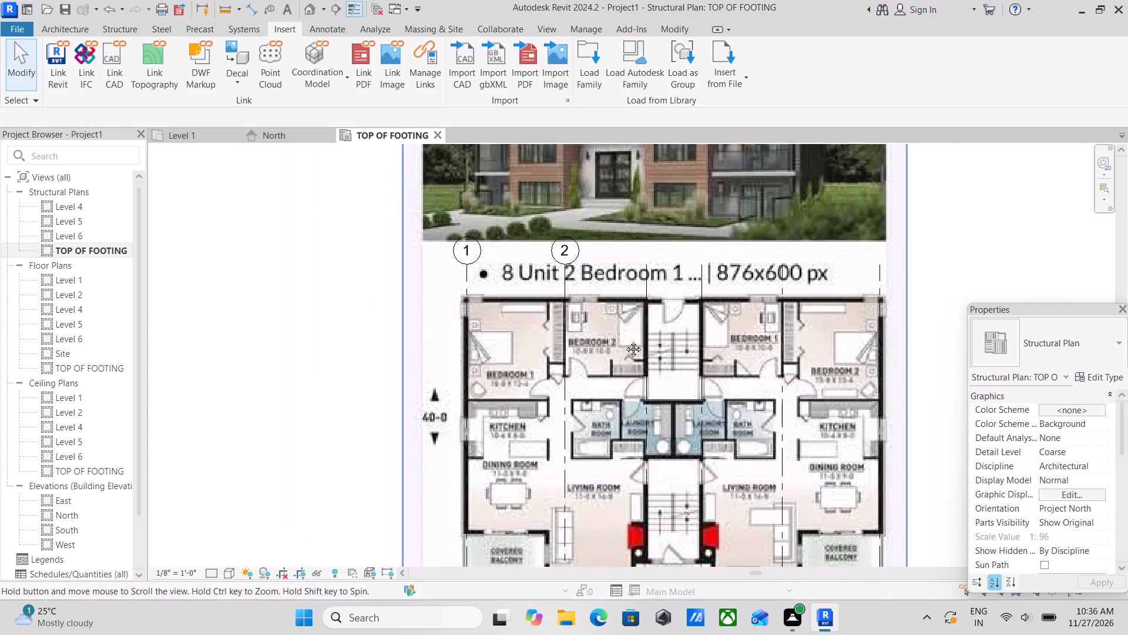
{"action": "middle_click_drag", "start_coordinate": [625, 340], "coordinate": [624, 360]}
{"action": "scroll", "coordinate": [660, 329], "scroll_direction": "up", "scroll_amount": 3}
{"action": "left_click", "coordinate": [662, 345]}
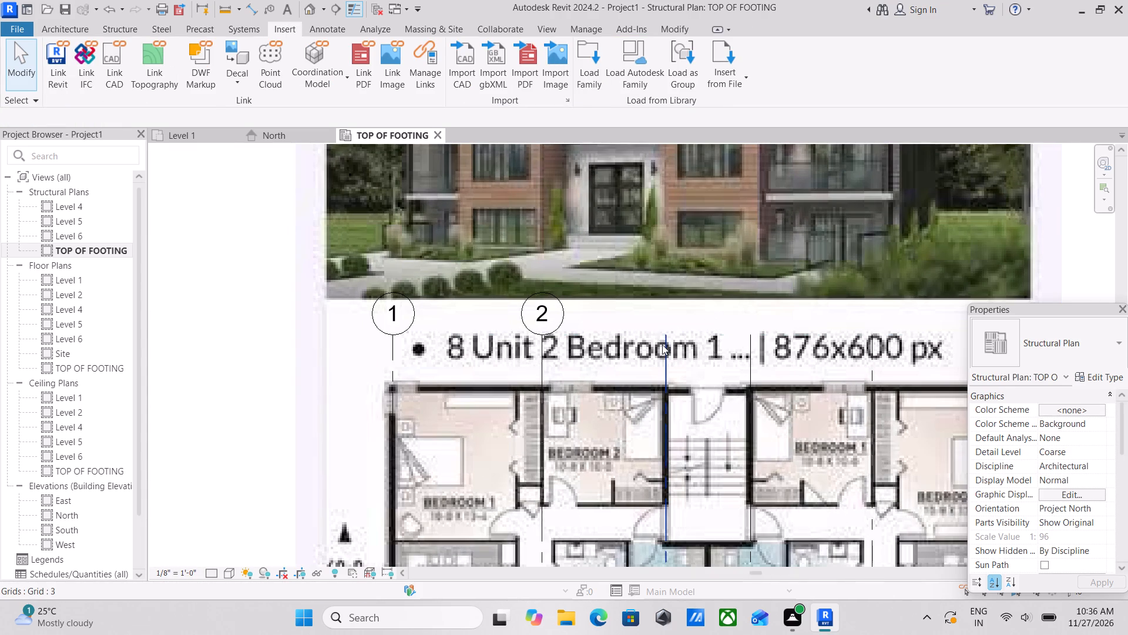
{"action": "scroll", "coordinate": [670, 388], "scroll_direction": "down", "scroll_amount": 3}
{"action": "middle_click_drag", "start_coordinate": [670, 388], "coordinate": [648, 278]}
{"action": "scroll", "coordinate": [664, 470], "scroll_direction": "down", "scroll_amount": 2}
{"action": "middle_click_drag", "start_coordinate": [664, 470], "coordinate": [664, 469]}
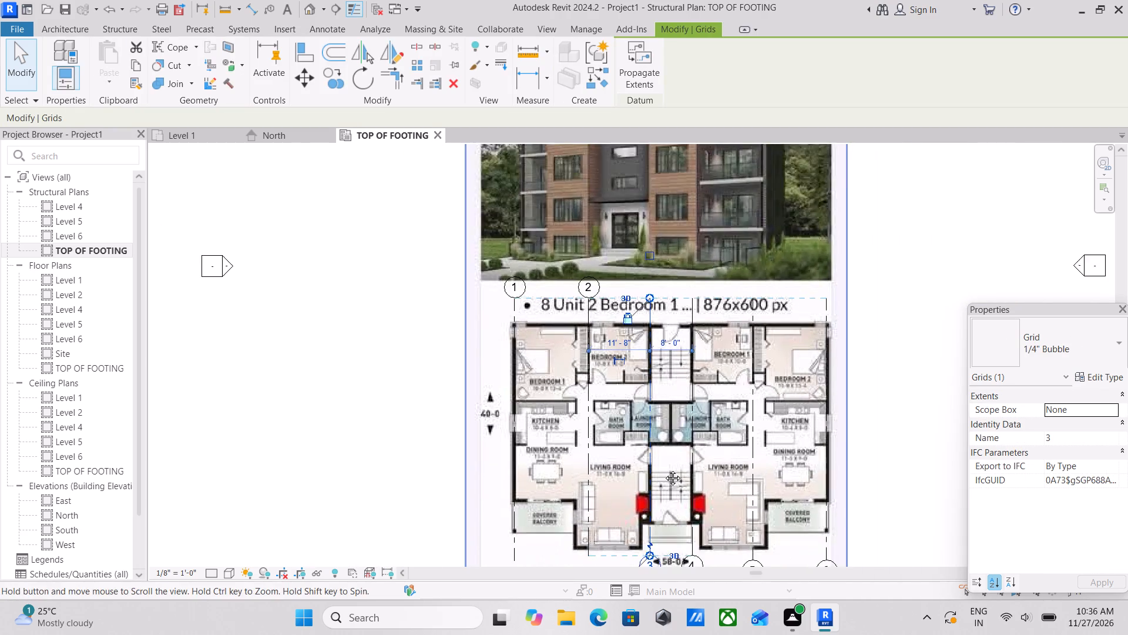
{"action": "middle_click_drag", "start_coordinate": [664, 469], "coordinate": [663, 350]}
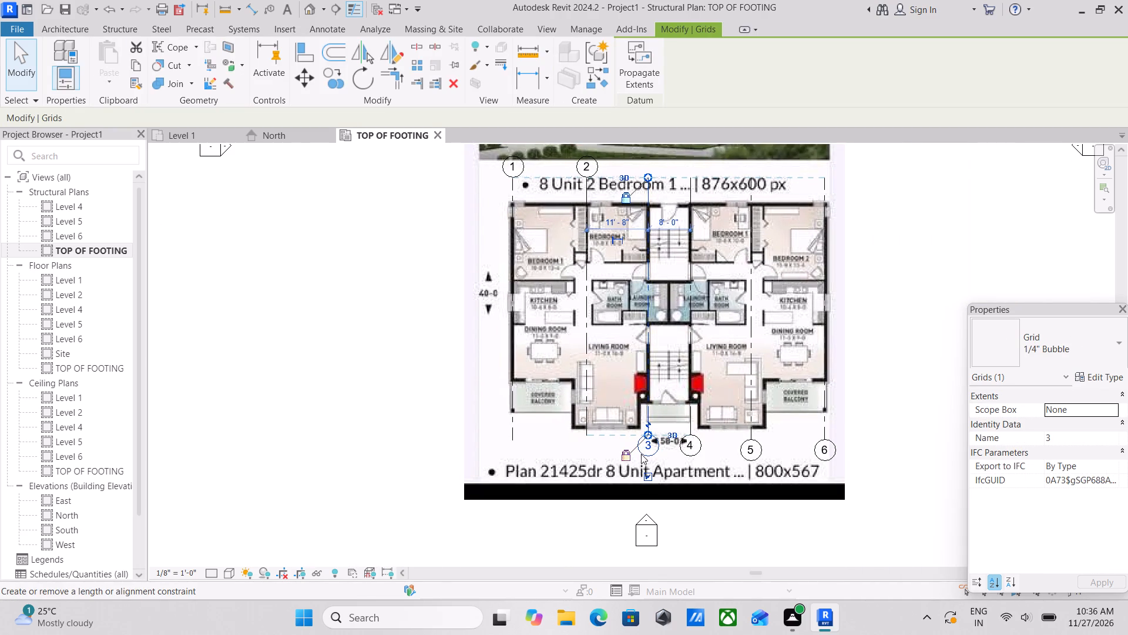
{"action": "left_click", "coordinate": [647, 478]}
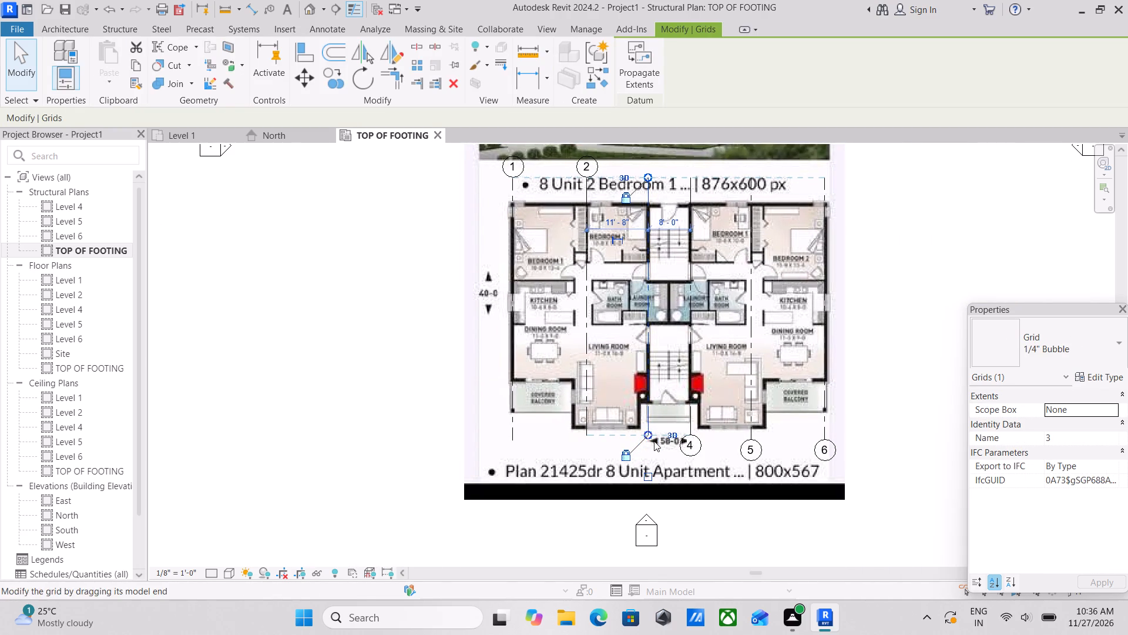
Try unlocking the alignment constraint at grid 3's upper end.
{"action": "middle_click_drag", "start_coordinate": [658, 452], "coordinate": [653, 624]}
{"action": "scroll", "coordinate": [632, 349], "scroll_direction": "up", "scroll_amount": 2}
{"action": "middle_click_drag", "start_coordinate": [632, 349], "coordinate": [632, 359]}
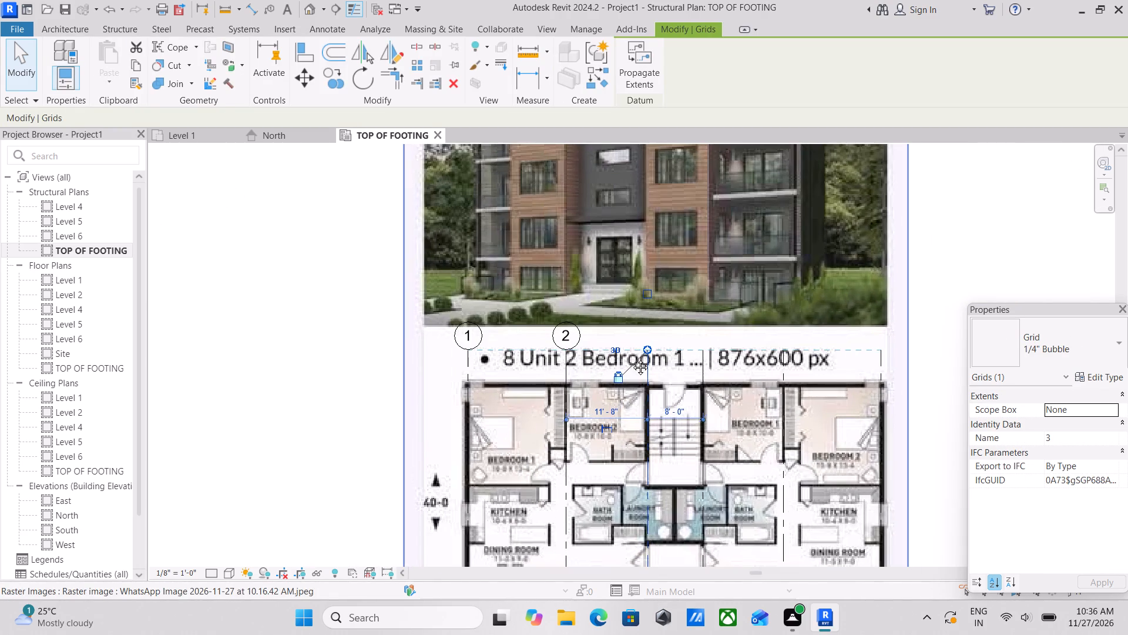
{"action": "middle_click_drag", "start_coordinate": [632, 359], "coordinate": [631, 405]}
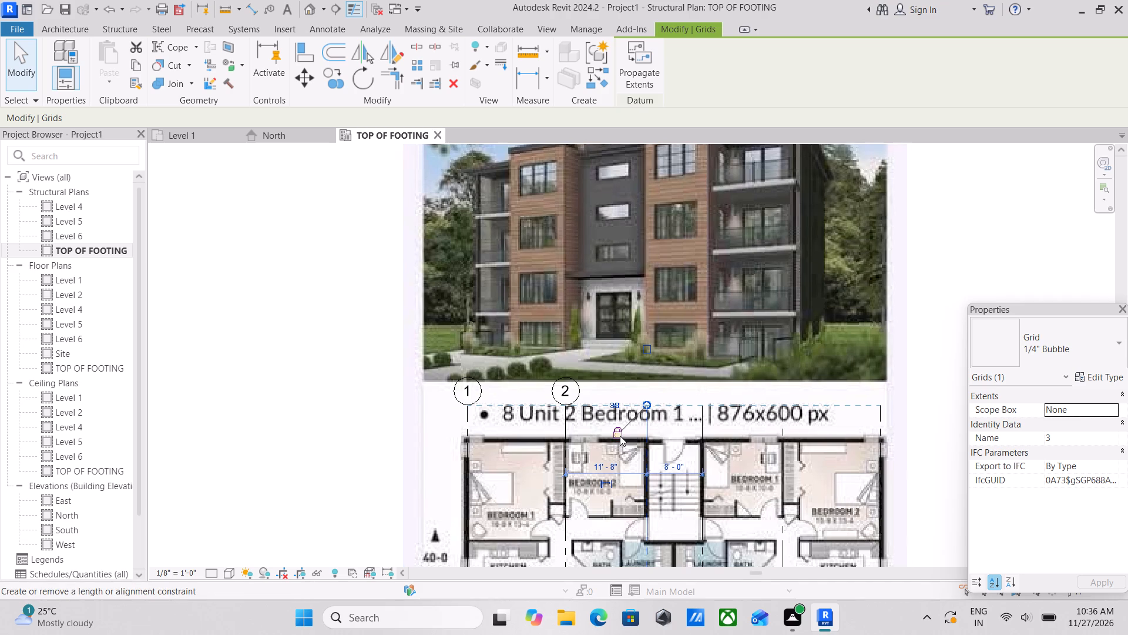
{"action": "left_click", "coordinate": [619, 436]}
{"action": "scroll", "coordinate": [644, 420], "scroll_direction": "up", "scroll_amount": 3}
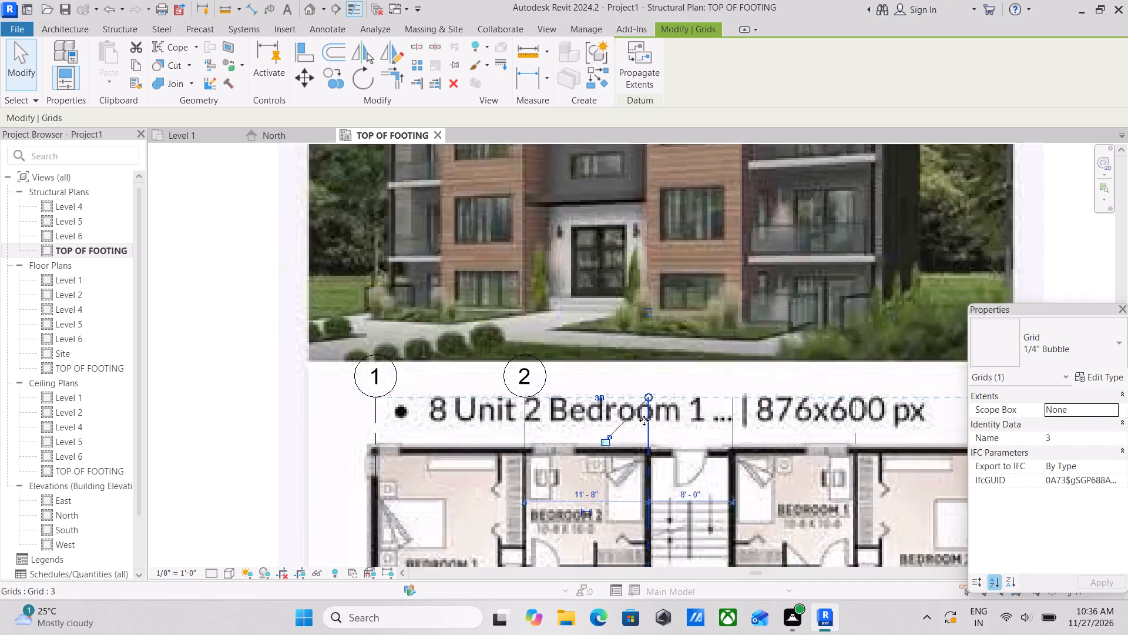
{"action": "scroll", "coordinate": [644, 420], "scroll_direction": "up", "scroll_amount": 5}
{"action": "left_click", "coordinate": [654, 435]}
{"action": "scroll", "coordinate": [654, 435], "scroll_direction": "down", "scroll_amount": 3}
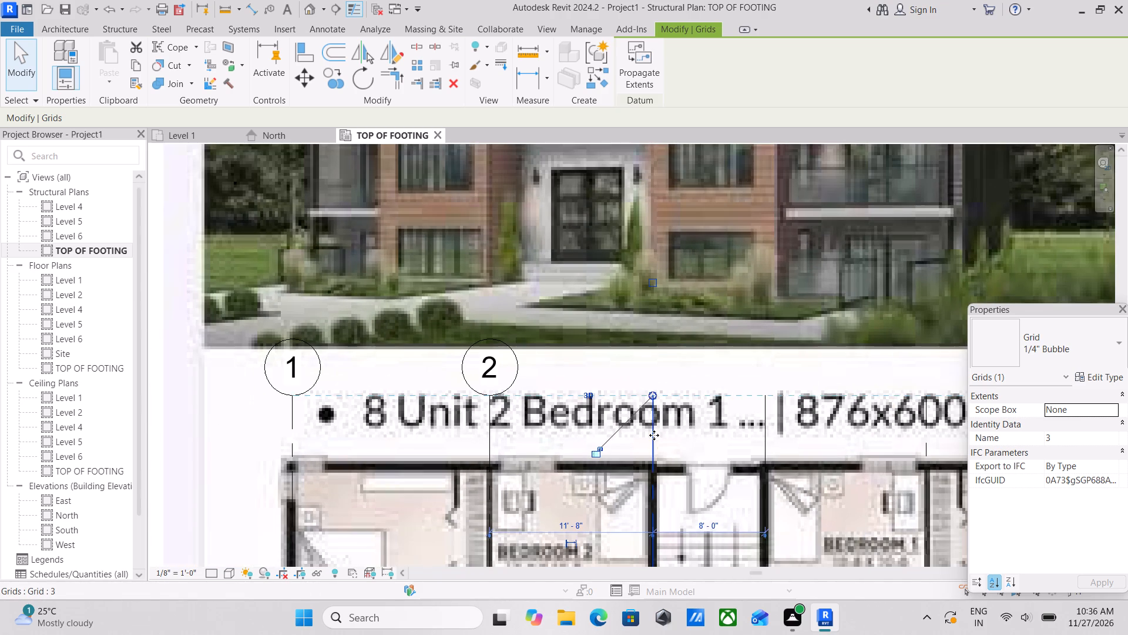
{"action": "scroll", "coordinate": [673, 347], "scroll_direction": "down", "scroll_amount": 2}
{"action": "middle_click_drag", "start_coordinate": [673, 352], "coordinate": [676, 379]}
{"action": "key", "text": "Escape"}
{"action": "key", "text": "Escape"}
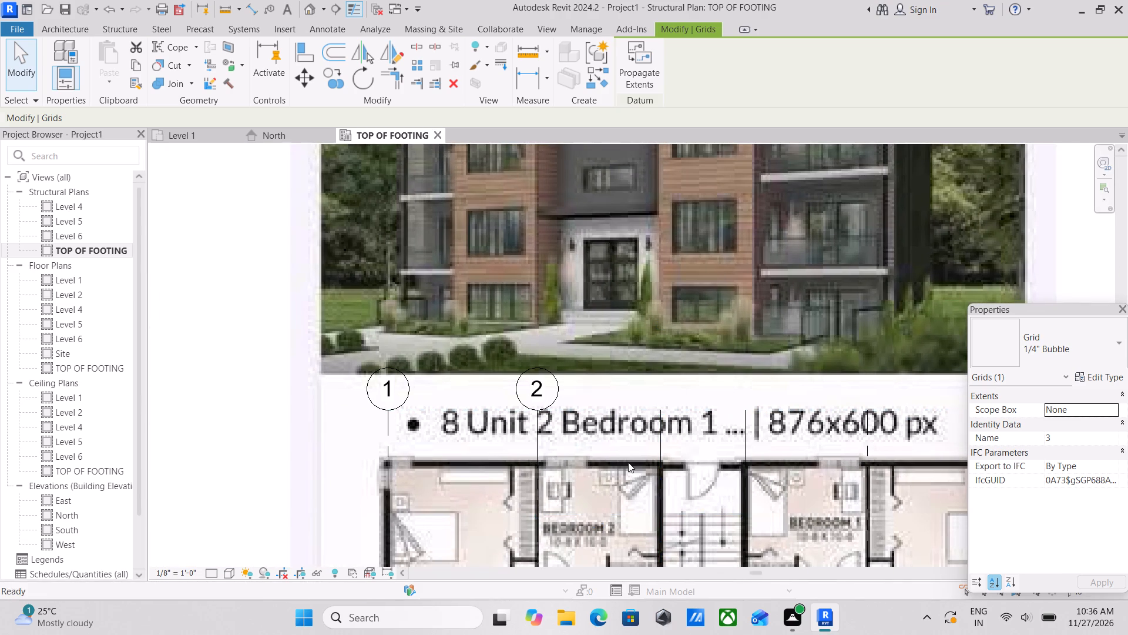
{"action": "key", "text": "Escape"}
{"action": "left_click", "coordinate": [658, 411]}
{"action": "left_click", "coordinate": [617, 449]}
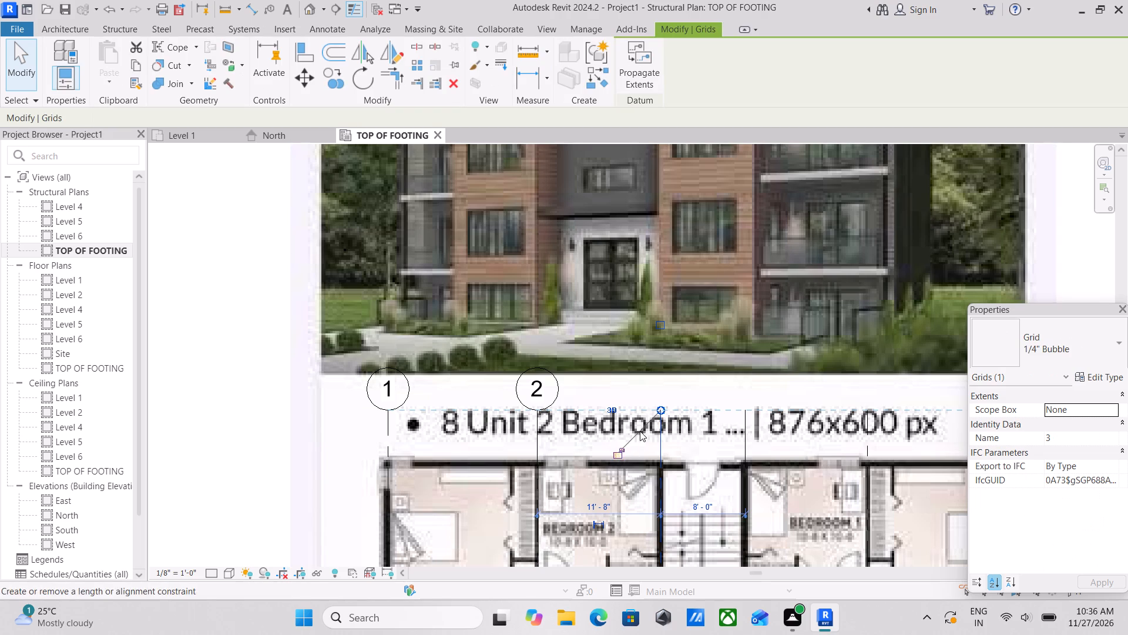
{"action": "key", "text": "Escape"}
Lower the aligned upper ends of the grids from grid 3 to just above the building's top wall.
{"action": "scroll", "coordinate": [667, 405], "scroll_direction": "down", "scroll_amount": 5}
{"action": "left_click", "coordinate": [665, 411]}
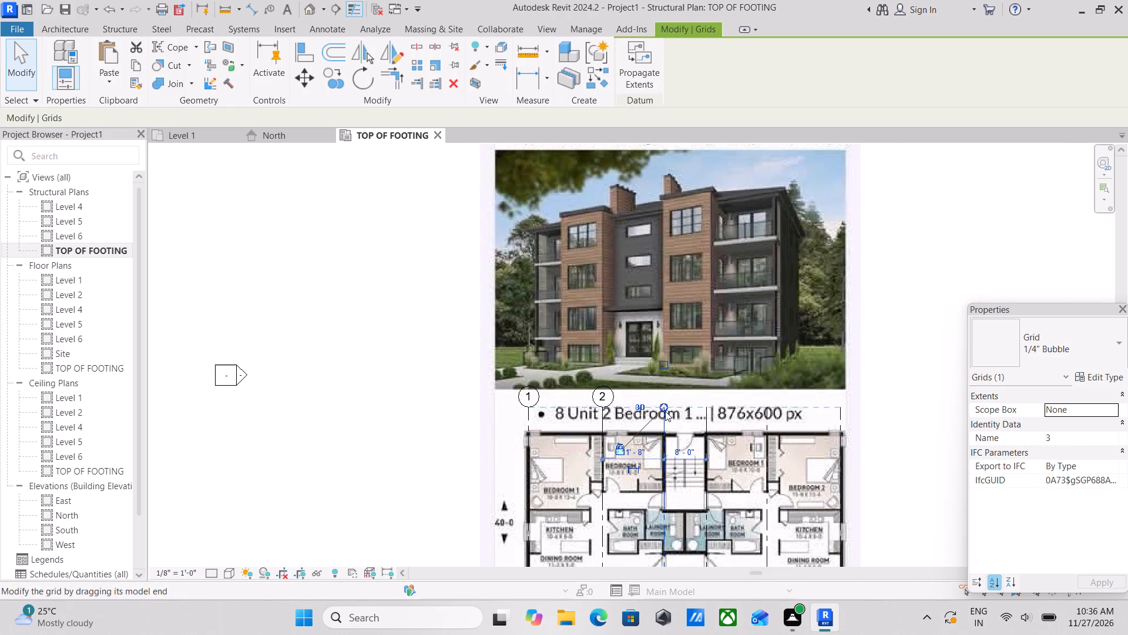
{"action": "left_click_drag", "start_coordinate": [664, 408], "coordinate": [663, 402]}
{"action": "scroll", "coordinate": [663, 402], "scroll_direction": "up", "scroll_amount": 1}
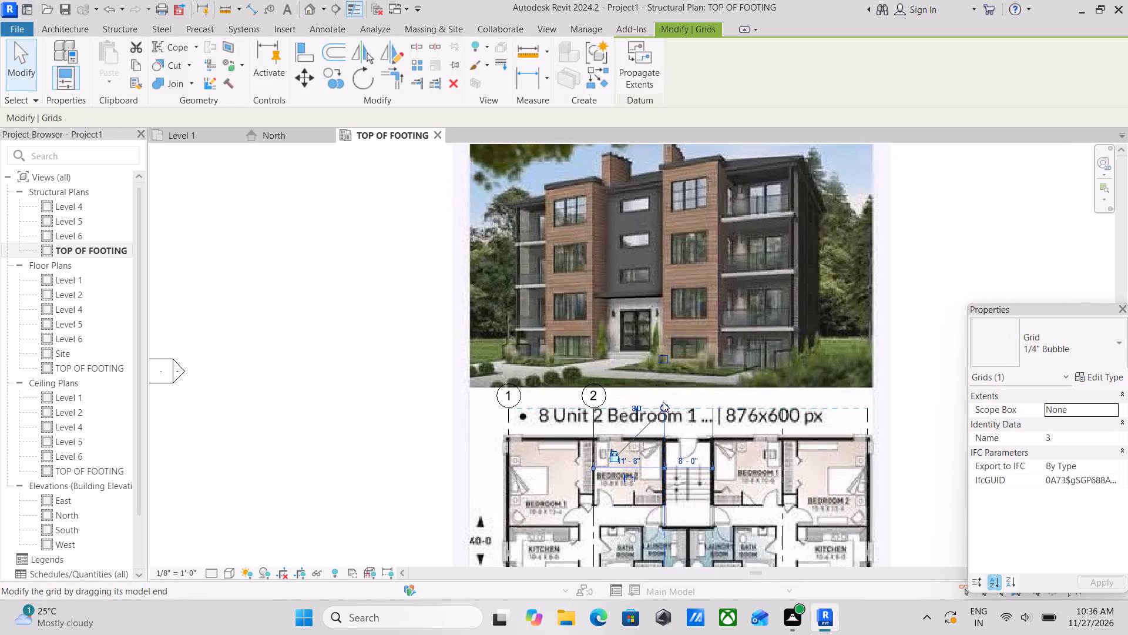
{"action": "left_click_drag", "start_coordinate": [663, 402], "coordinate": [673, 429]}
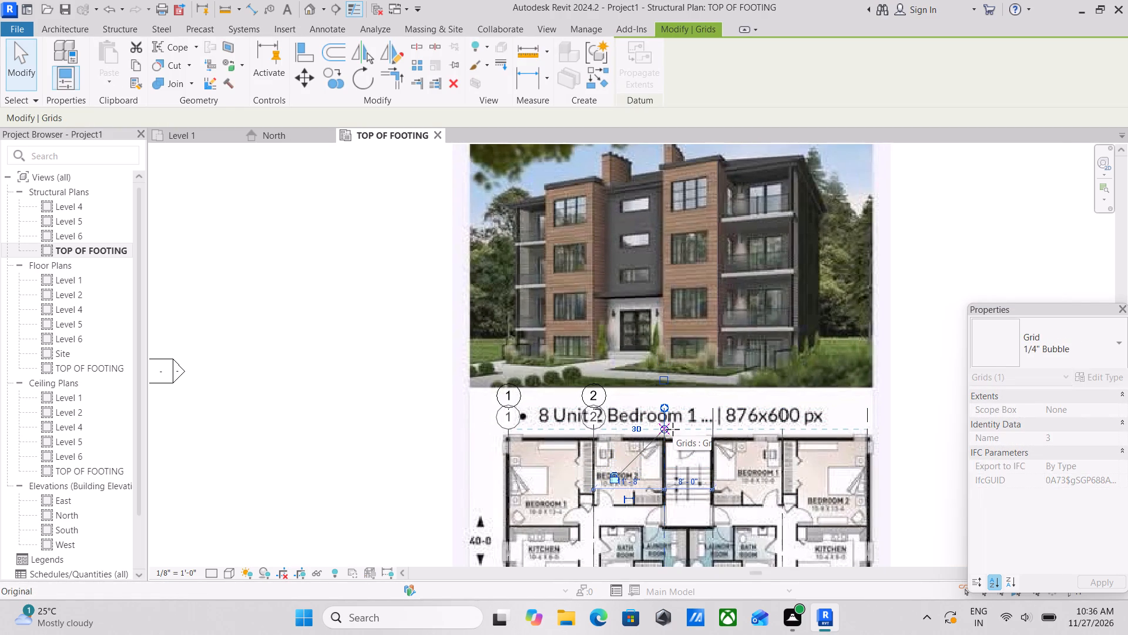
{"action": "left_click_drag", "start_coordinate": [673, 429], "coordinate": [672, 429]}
Show the grid bubbles at the upper ends of grids 3 and 4.
{"action": "left_click", "coordinate": [664, 381]}
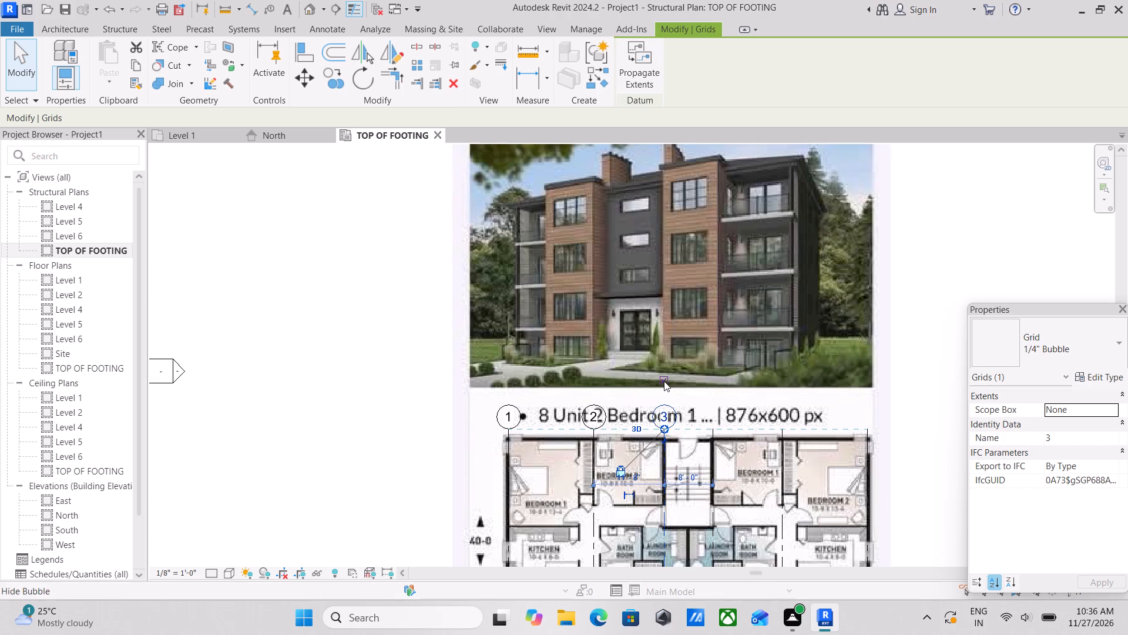
{"action": "middle_click_drag", "start_coordinate": [686, 414], "coordinate": [632, 411]}
{"action": "scroll", "coordinate": [633, 411], "scroll_direction": "up", "scroll_amount": 3}
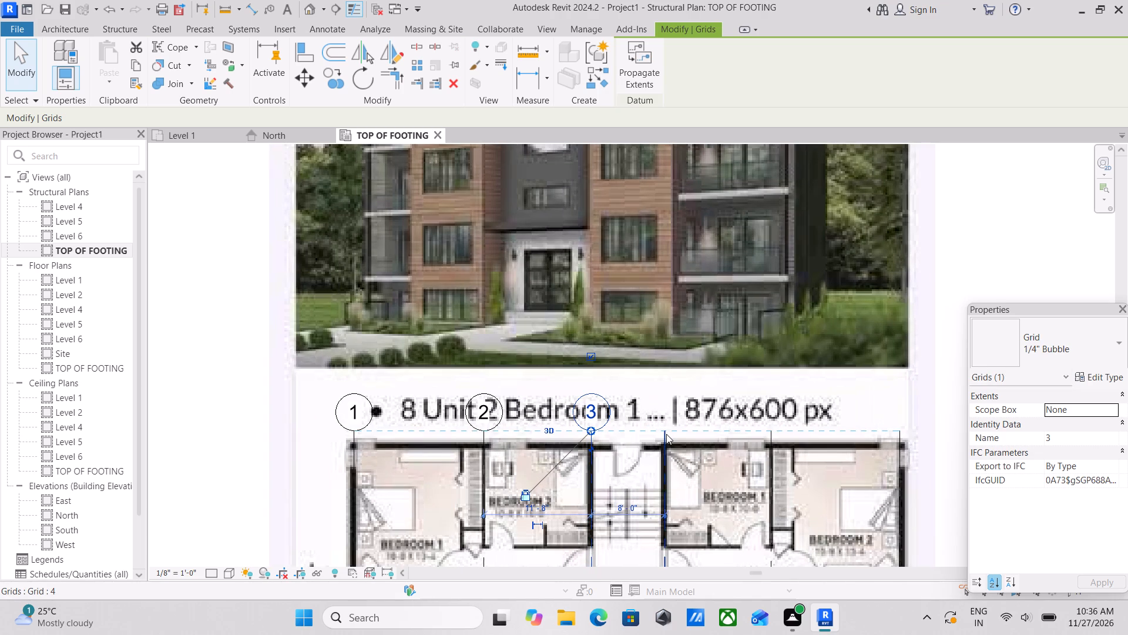
{"action": "left_click", "coordinate": [664, 434]}
{"action": "left_click", "coordinate": [664, 356]}
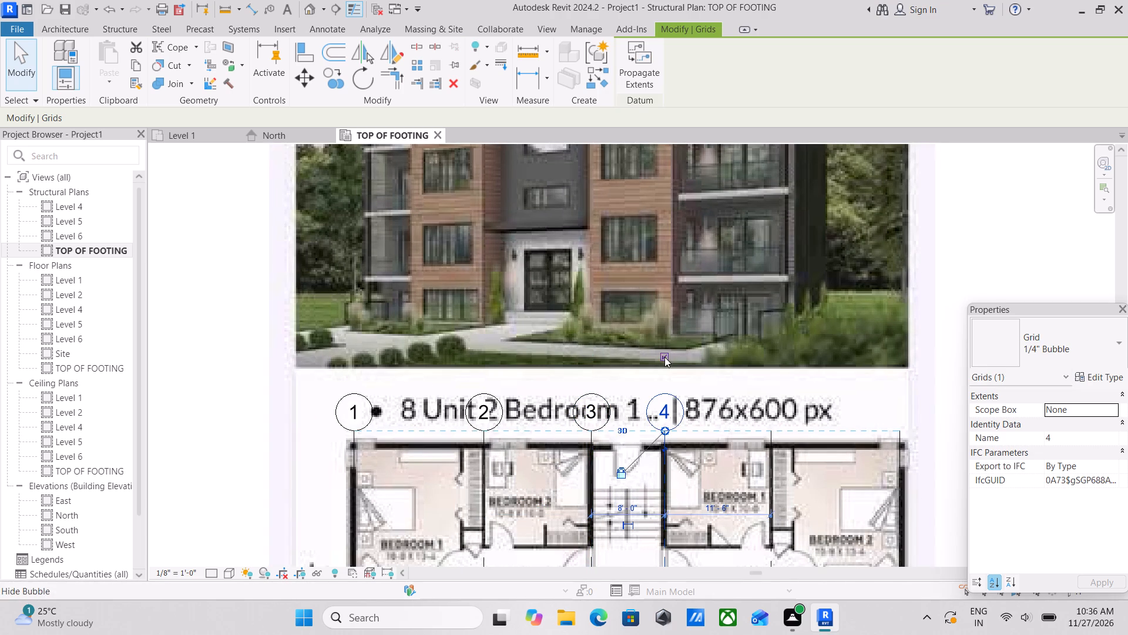
Unlock grid 5's upper end alignment, shift that end slightly down, and show its upper bubble.
{"action": "middle_click_drag", "start_coordinate": [686, 412], "coordinate": [619, 396]}
{"action": "left_click", "coordinate": [701, 418]}
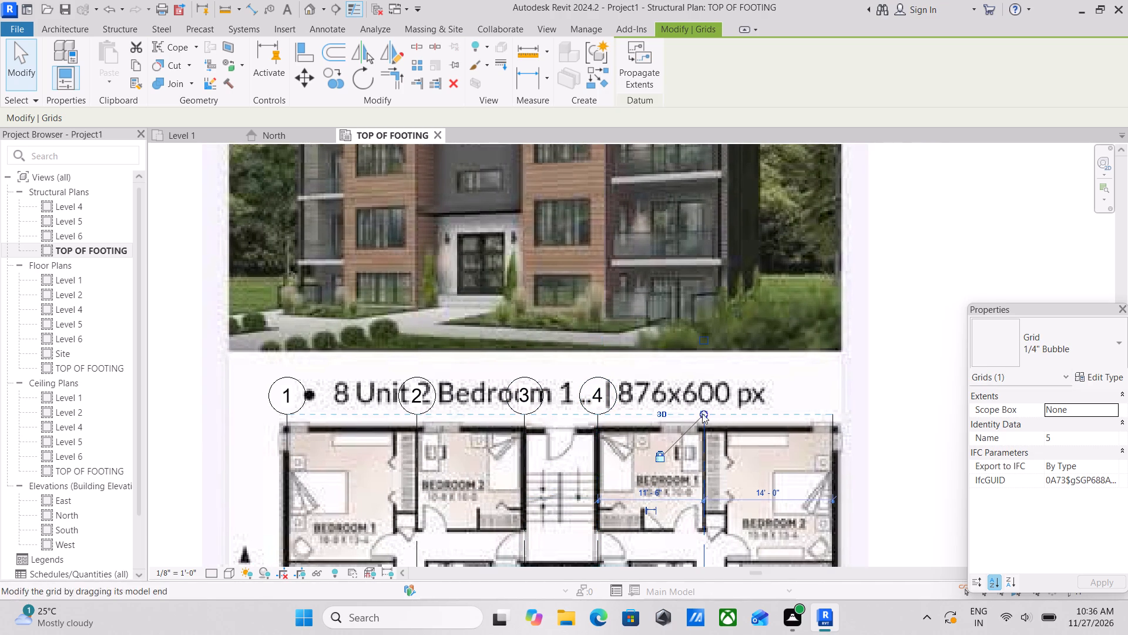
{"action": "scroll", "coordinate": [675, 452], "scroll_direction": "down", "scroll_amount": 6}
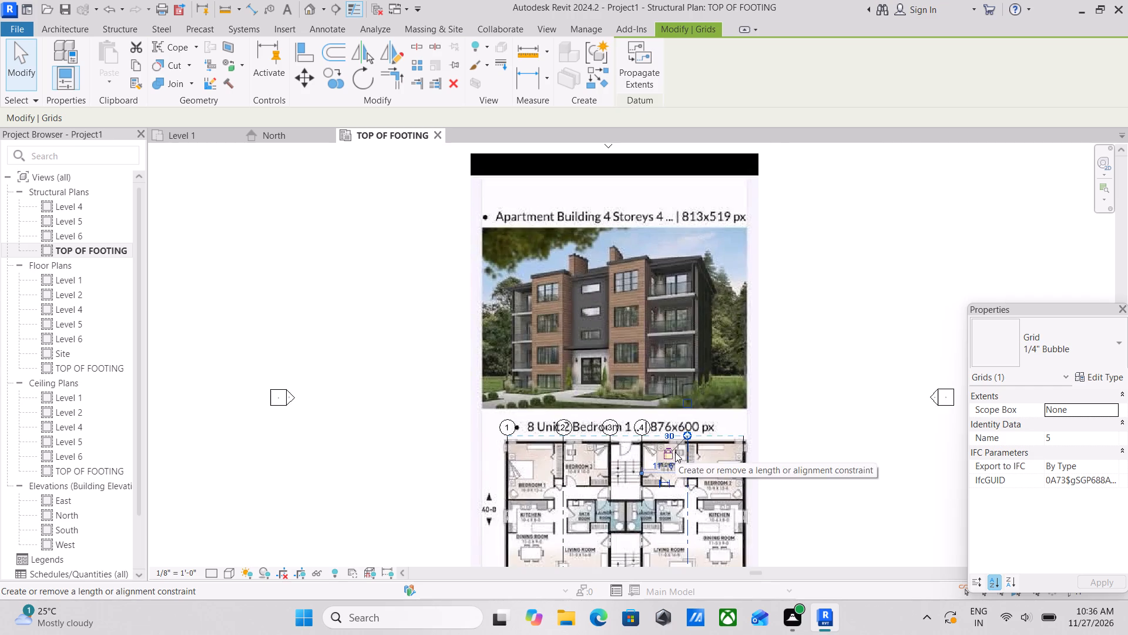
{"action": "scroll", "coordinate": [675, 452], "scroll_direction": "up", "scroll_amount": 6}
{"action": "left_click", "coordinate": [657, 453]}
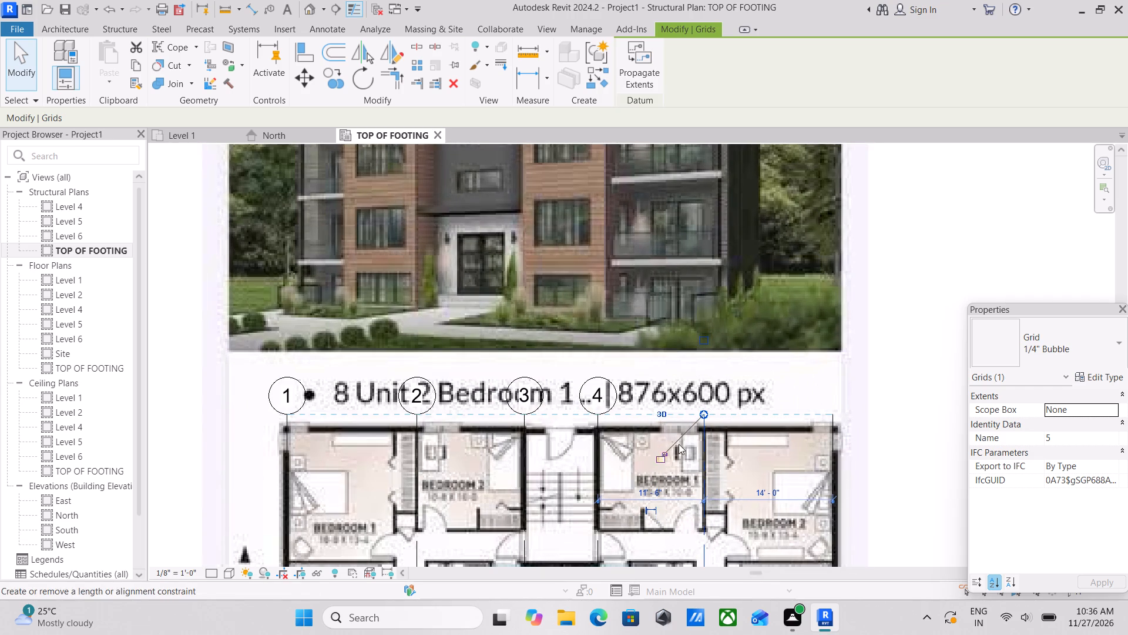
{"action": "left_click", "coordinate": [703, 424]}
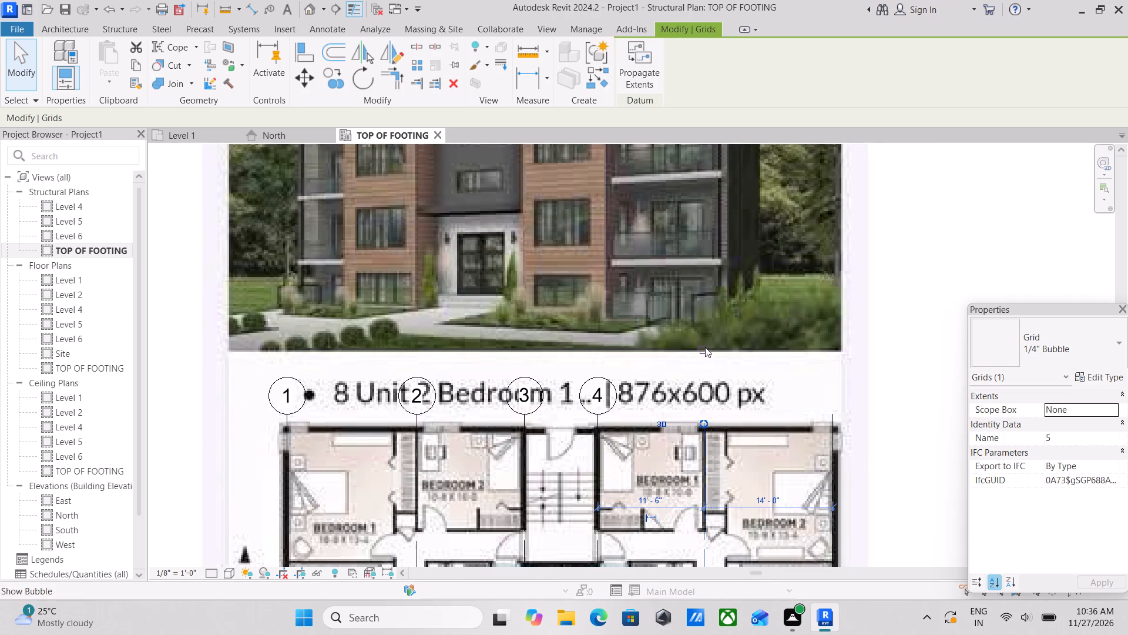
{"action": "left_click", "coordinate": [704, 352]}
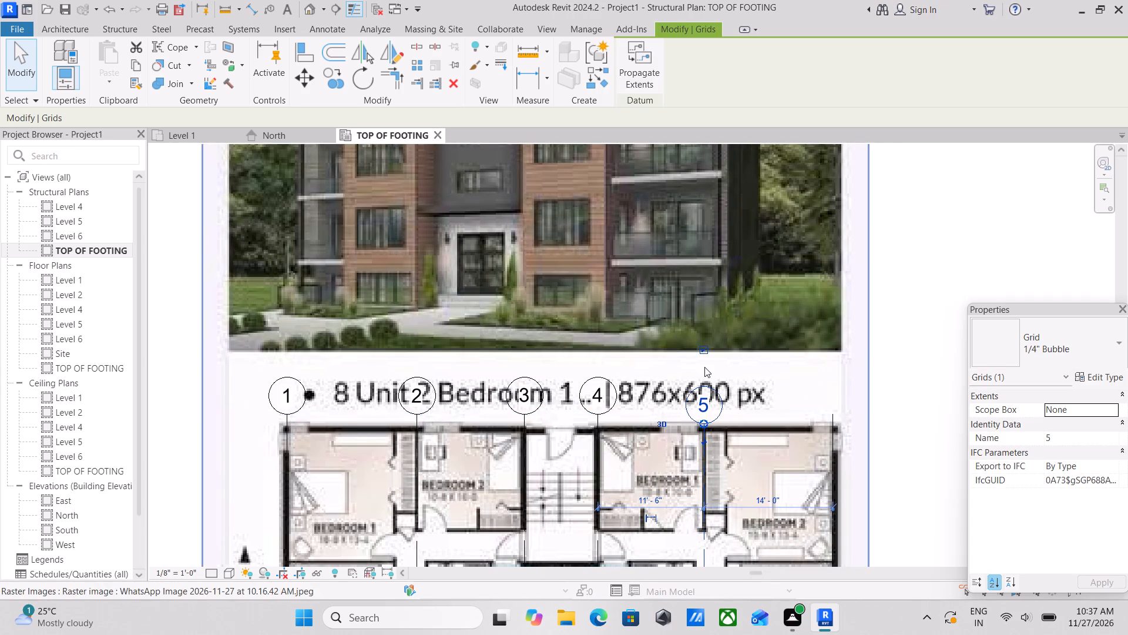
{"action": "scroll", "coordinate": [704, 367], "scroll_direction": "up", "scroll_amount": 4}
{"action": "scroll", "coordinate": [712, 357], "scroll_direction": "down", "scroll_amount": 4}
{"action": "key", "text": "Escape"}
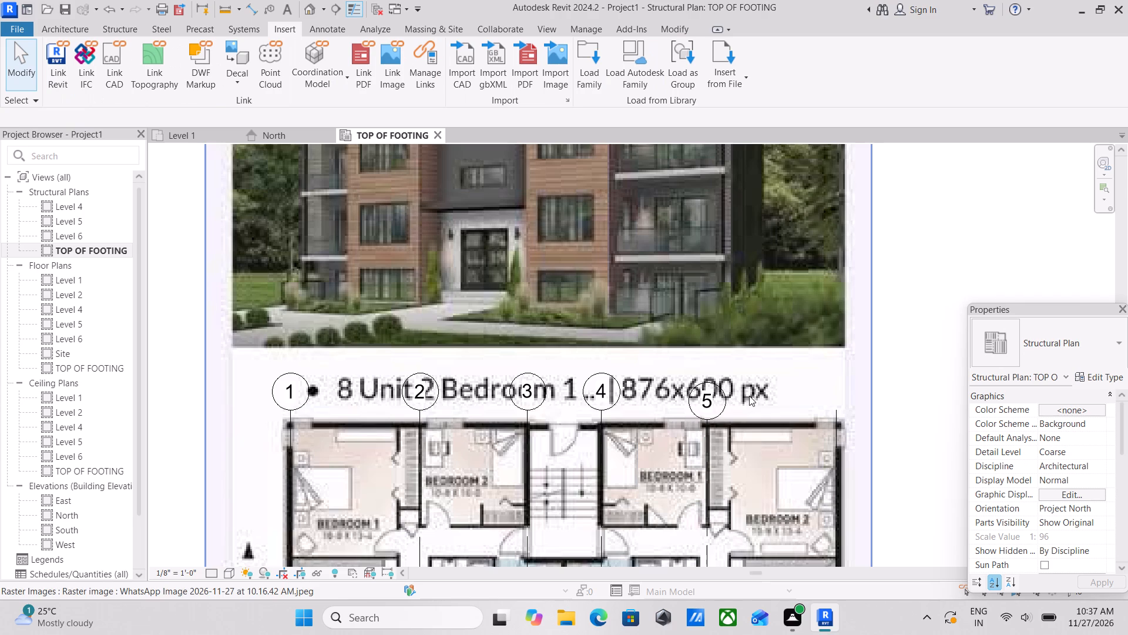
Unlock grid 6's upper end alignment and show the grid's upper bubble.
{"action": "middle_click_drag", "start_coordinate": [754, 395], "coordinate": [702, 392]}
{"action": "left_click", "coordinate": [784, 415]}
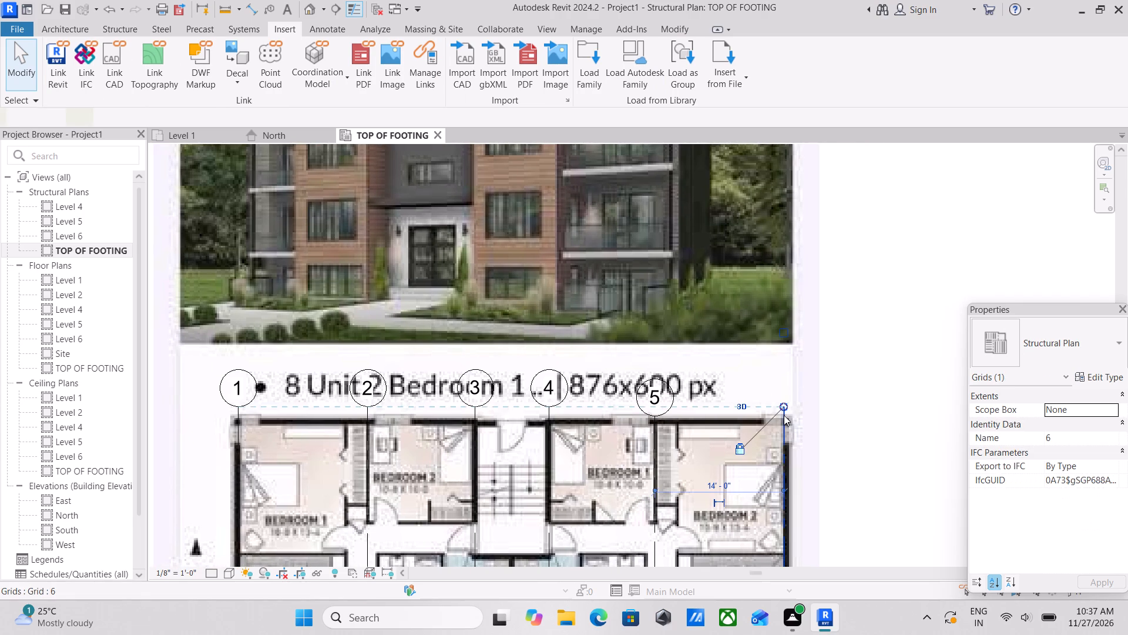
{"action": "left_click", "coordinate": [737, 448]}
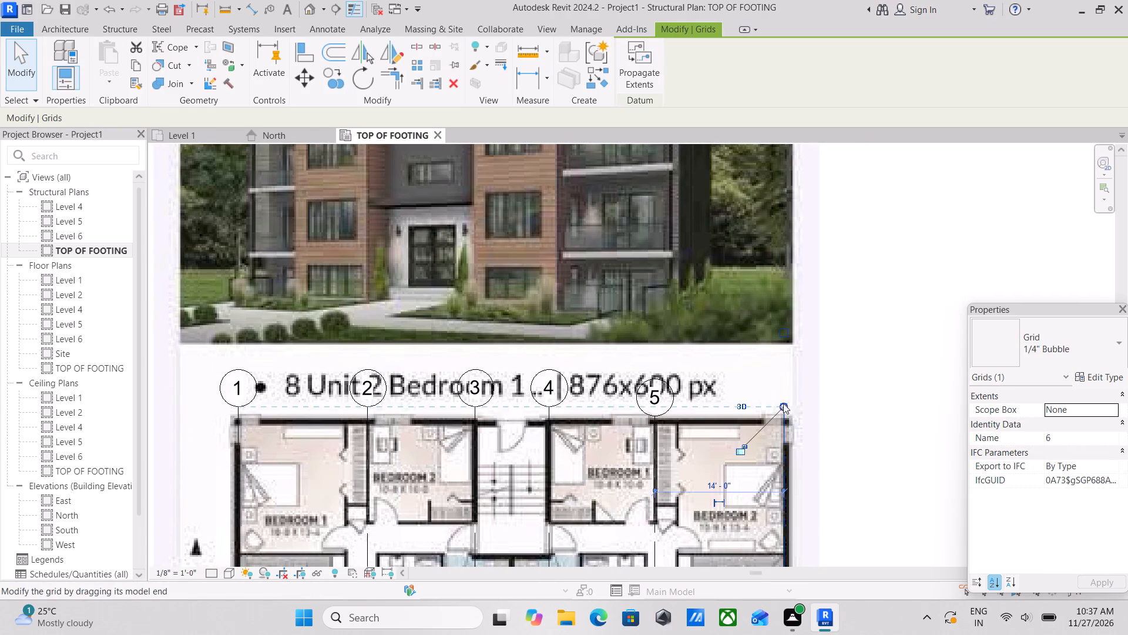
{"action": "scroll", "coordinate": [767, 405], "scroll_direction": "up", "scroll_amount": 2}
{"action": "key", "text": "Escape"}
{"action": "left_click", "coordinate": [795, 421]}
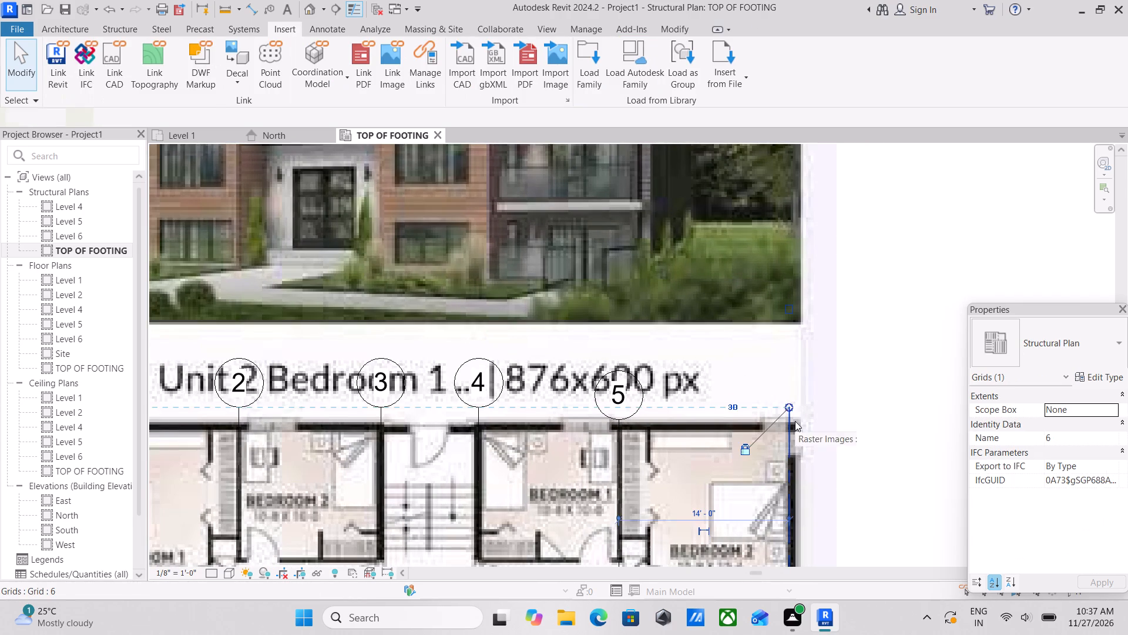
{"action": "left_click", "coordinate": [740, 450]}
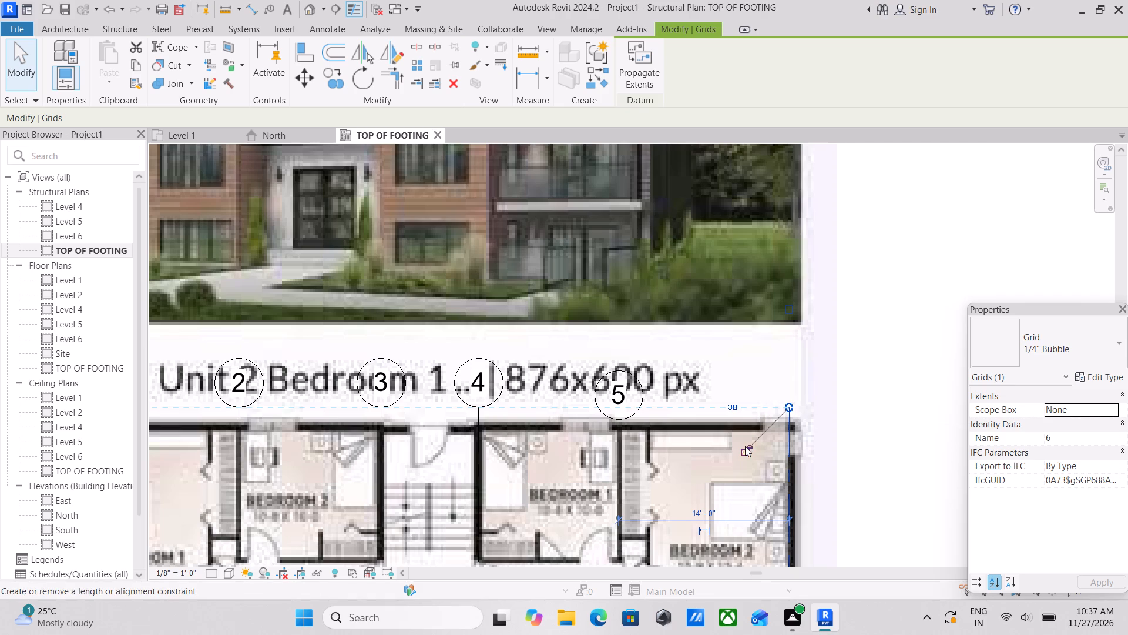
{"action": "left_click", "coordinate": [790, 311]}
{"action": "scroll", "coordinate": [764, 363], "scroll_direction": "down", "scroll_amount": 2}
{"action": "key", "text": "Escape"}
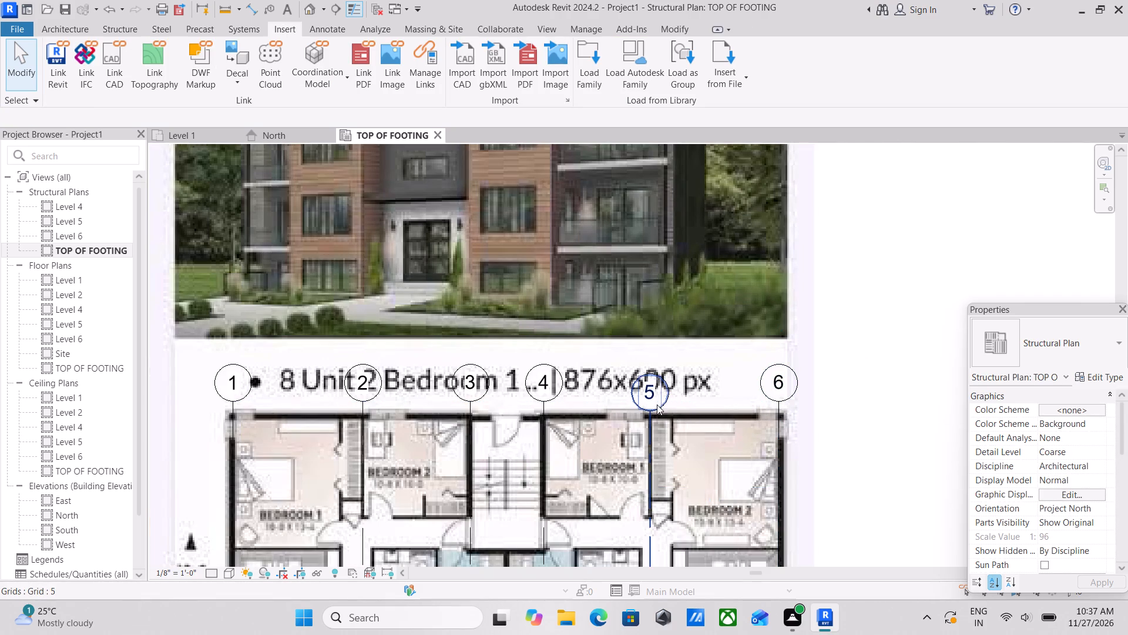
Move grid 5's upper end back into alignment with the other grids' upper ends.
{"action": "left_click", "coordinate": [658, 399]}
{"action": "left_click_drag", "start_coordinate": [649, 408], "coordinate": [649, 403]}
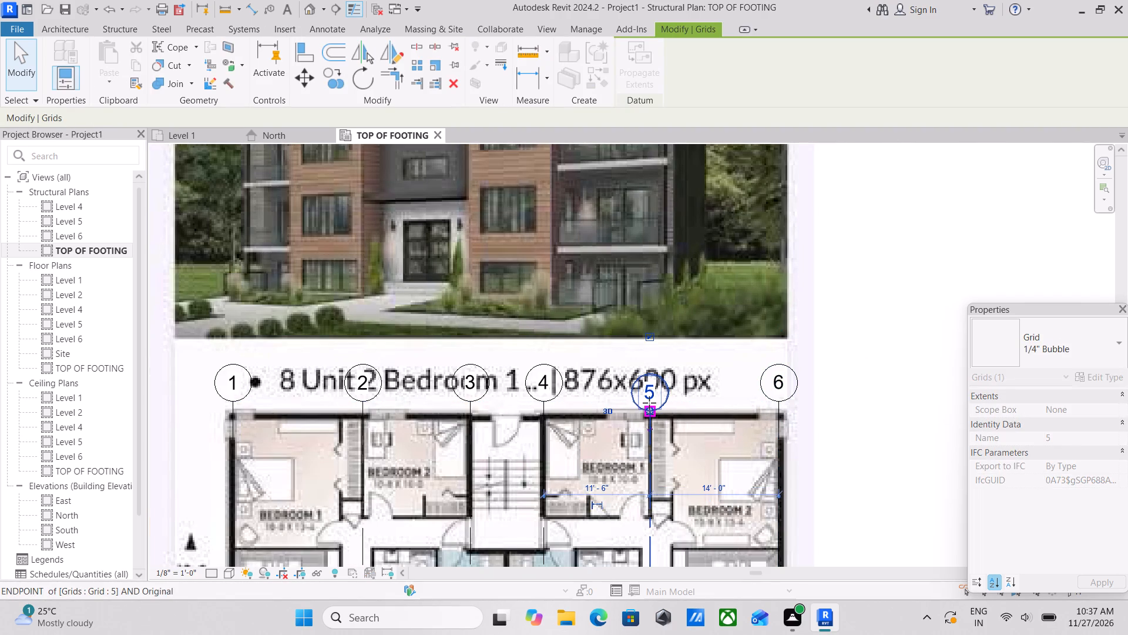
{"action": "left_click_drag", "start_coordinate": [649, 403], "coordinate": [646, 396]}
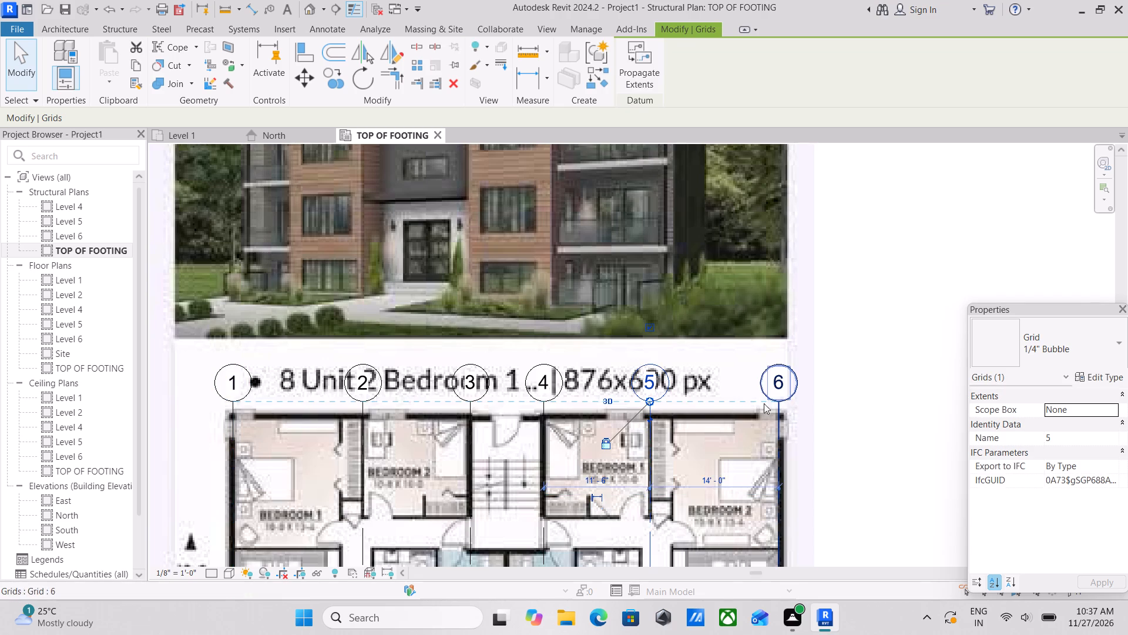
{"action": "key", "text": "Escape"}
{"action": "scroll", "coordinate": [647, 400], "scroll_direction": "down", "scroll_amount": 3}
{"action": "scroll", "coordinate": [649, 399], "scroll_direction": "up", "scroll_amount": 7}
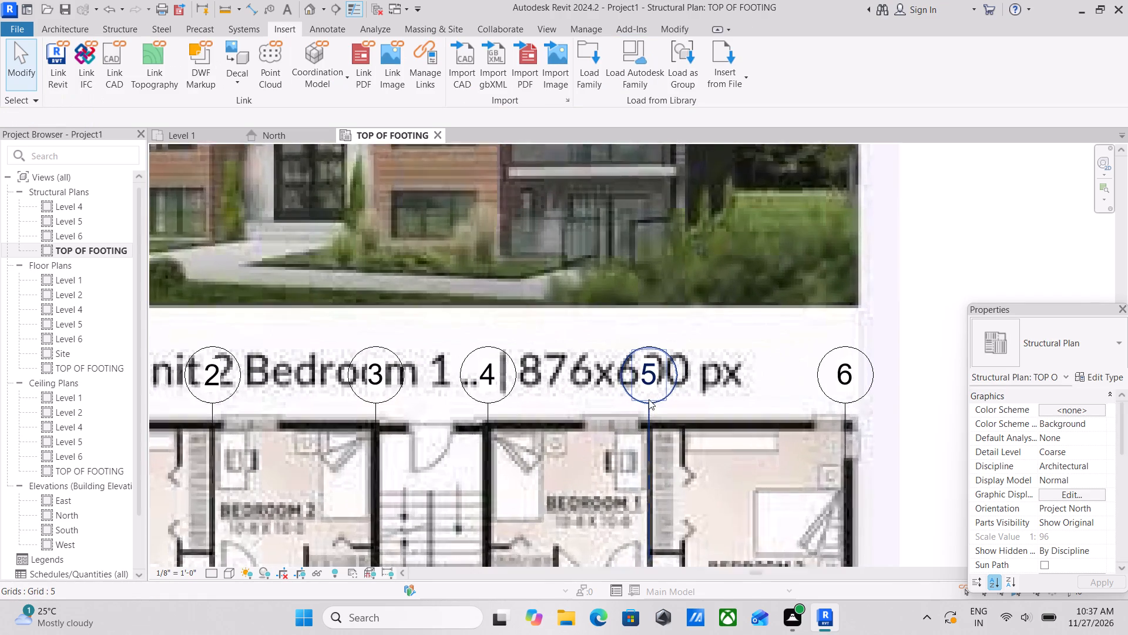
Raise the aligned upper ends of all six grids from grid 5, further above the building's top wall.
{"action": "left_click", "coordinate": [645, 413]}
{"action": "left_click_drag", "start_coordinate": [648, 407], "coordinate": [648, 405]}
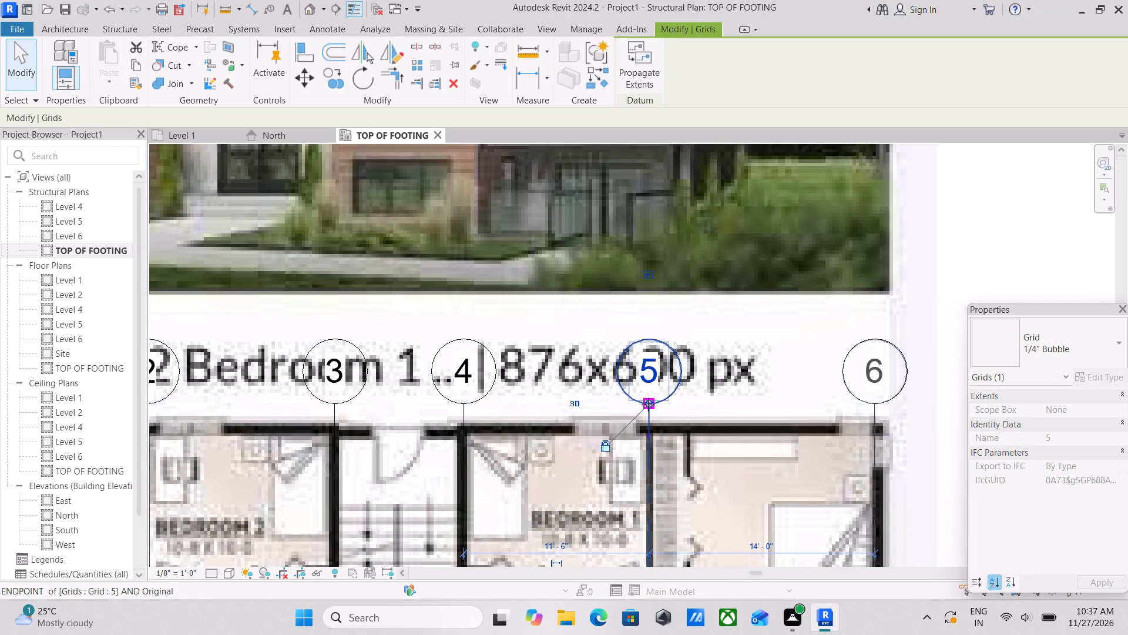
{"action": "left_click_drag", "start_coordinate": [648, 405], "coordinate": [650, 370]}
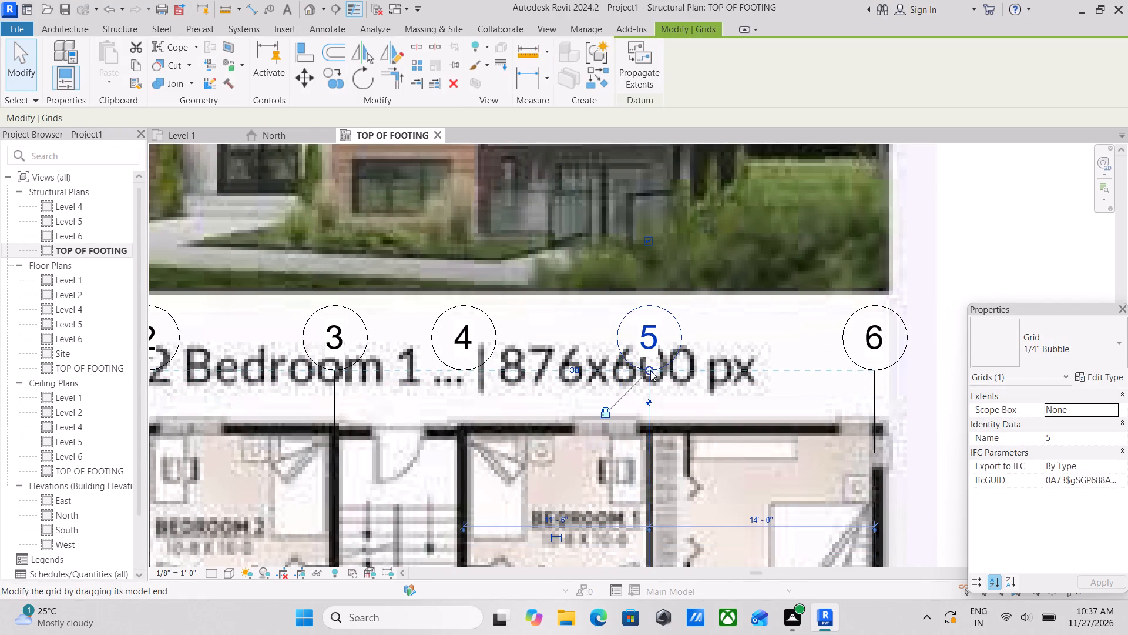
{"action": "scroll", "coordinate": [650, 370], "scroll_direction": "down", "scroll_amount": 3}
{"action": "key", "text": "Escape"}
{"action": "key", "text": "Escape"}
{"action": "scroll", "coordinate": [650, 370], "scroll_direction": "down", "scroll_amount": 4}
{"action": "middle_click_drag", "start_coordinate": [422, 386], "coordinate": [534, 331]}
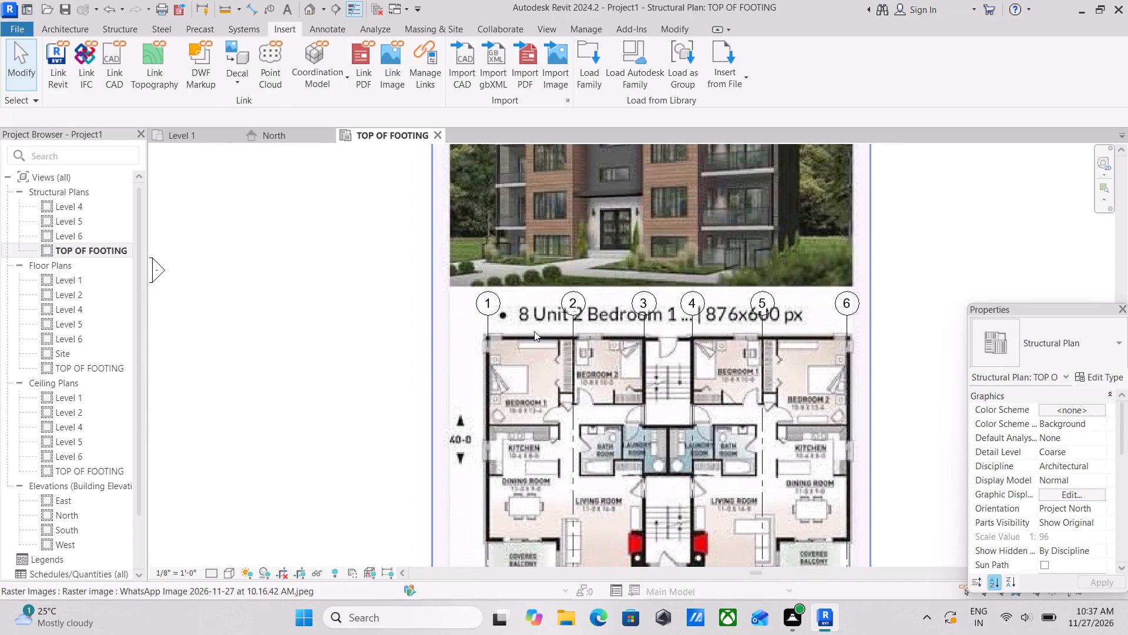
Draw a horizontal grid along the building's top wall, from just left of grid 1 to beyond grid 6.
{"action": "scroll", "coordinate": [359, 380], "scroll_direction": "up", "scroll_amount": 2}
{"action": "scroll", "coordinate": [539, 357], "scroll_direction": "up", "scroll_amount": 3}
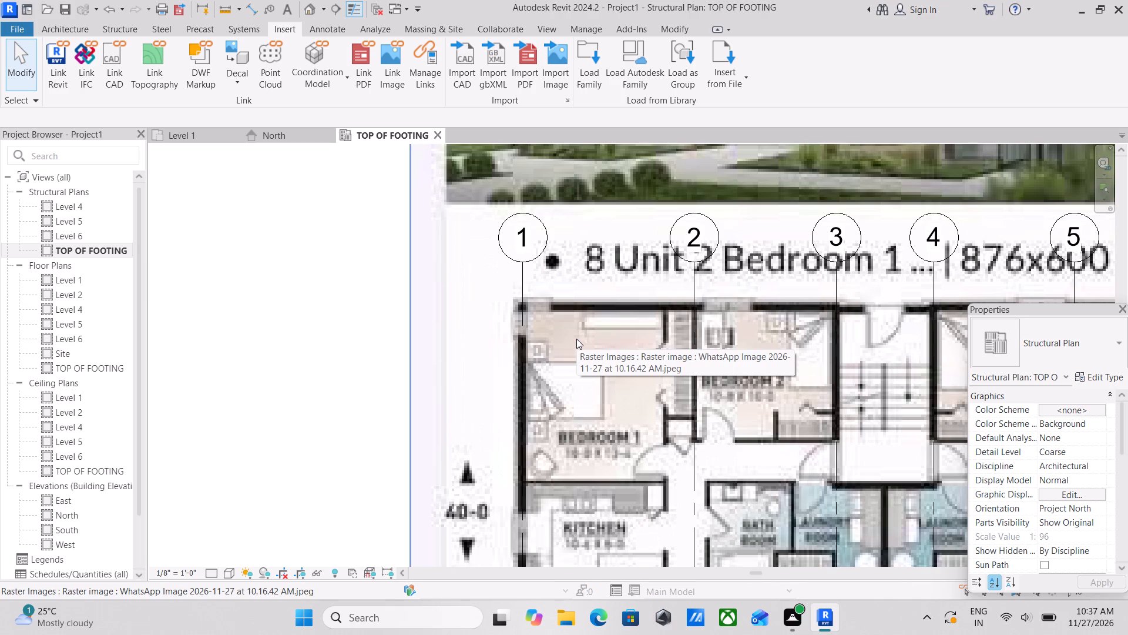
{"action": "middle_click_drag", "start_coordinate": [528, 344], "coordinate": [532, 401]}
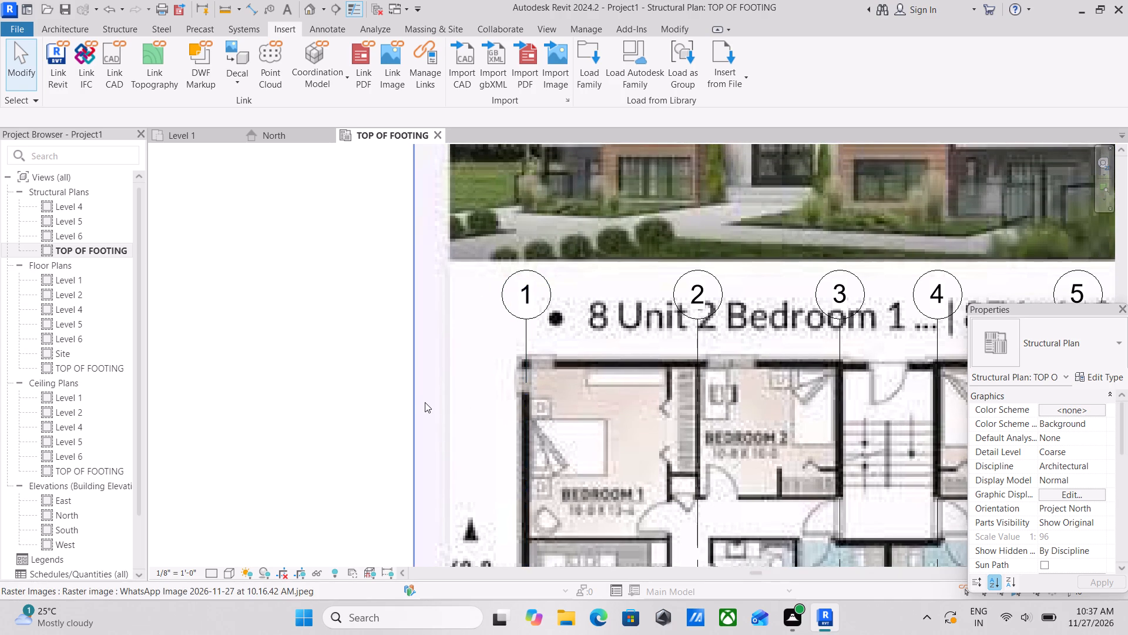
{"action": "type", "text": "GR"}
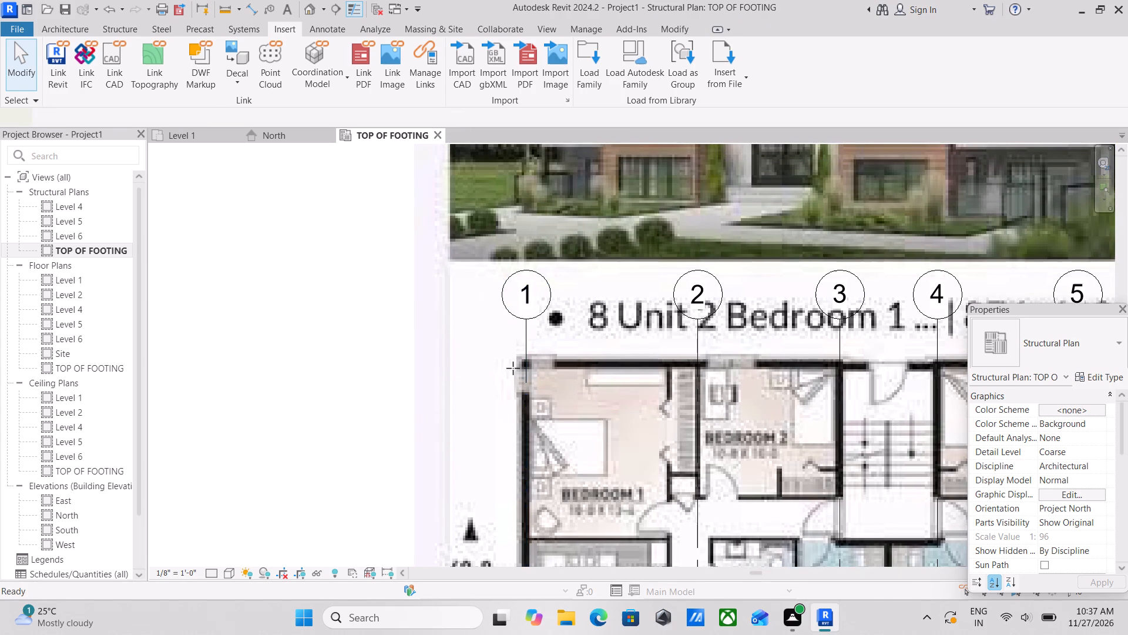
{"action": "scroll", "coordinate": [518, 363], "scroll_direction": "up", "scroll_amount": 3}
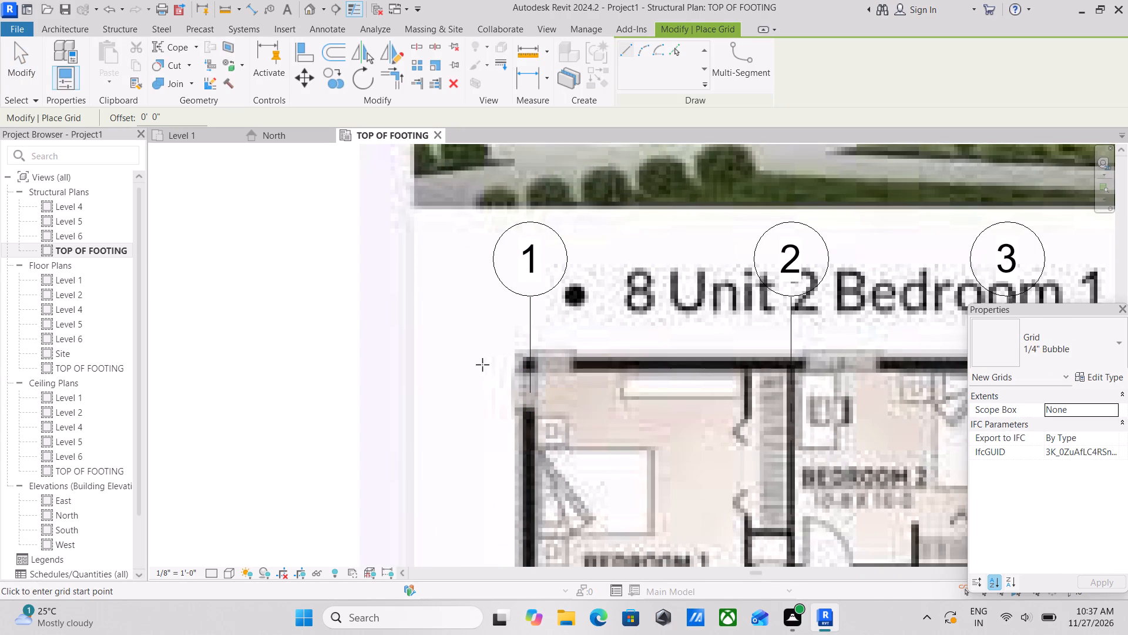
{"action": "left_click", "coordinate": [482, 364]}
{"action": "middle_click_drag", "start_coordinate": [595, 362], "coordinate": [378, 365]}
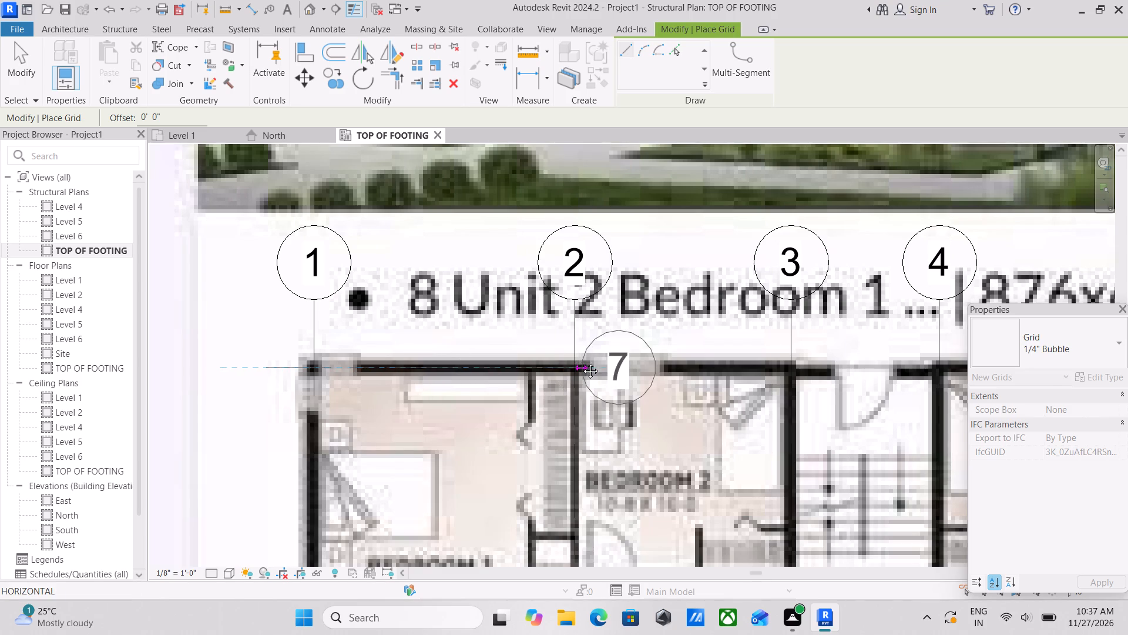
{"action": "middle_click_drag", "start_coordinate": [582, 362], "coordinate": [282, 377]}
{"action": "middle_click_drag", "start_coordinate": [610, 378], "coordinate": [419, 383]}
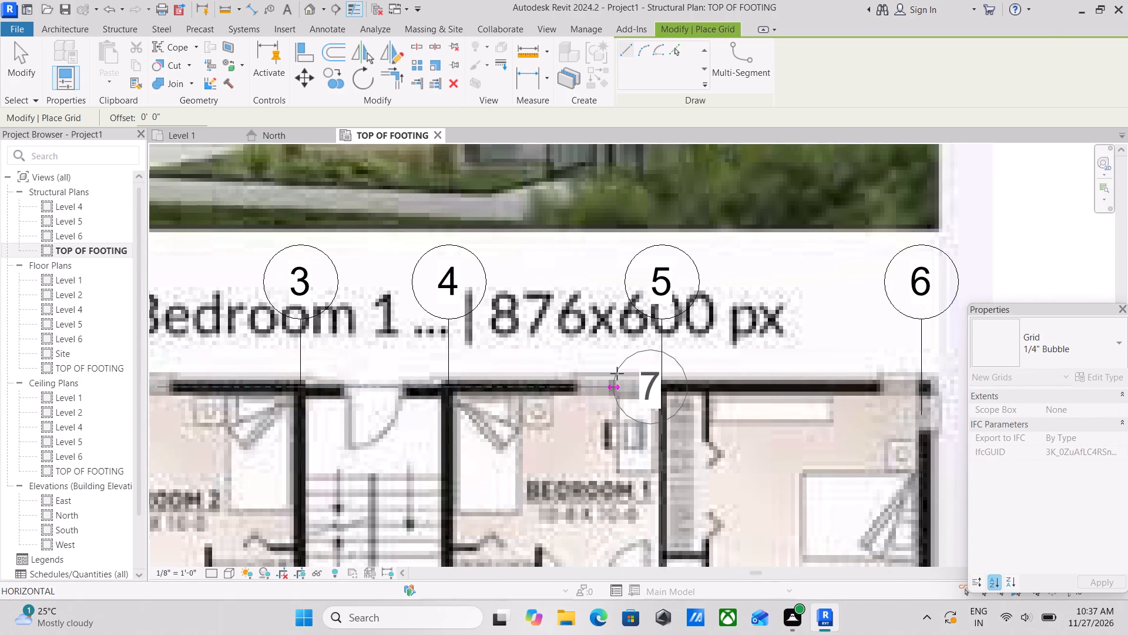
{"action": "middle_click_drag", "start_coordinate": [617, 373], "coordinate": [374, 380]}
{"action": "middle_click_drag", "start_coordinate": [590, 379], "coordinate": [549, 387]}
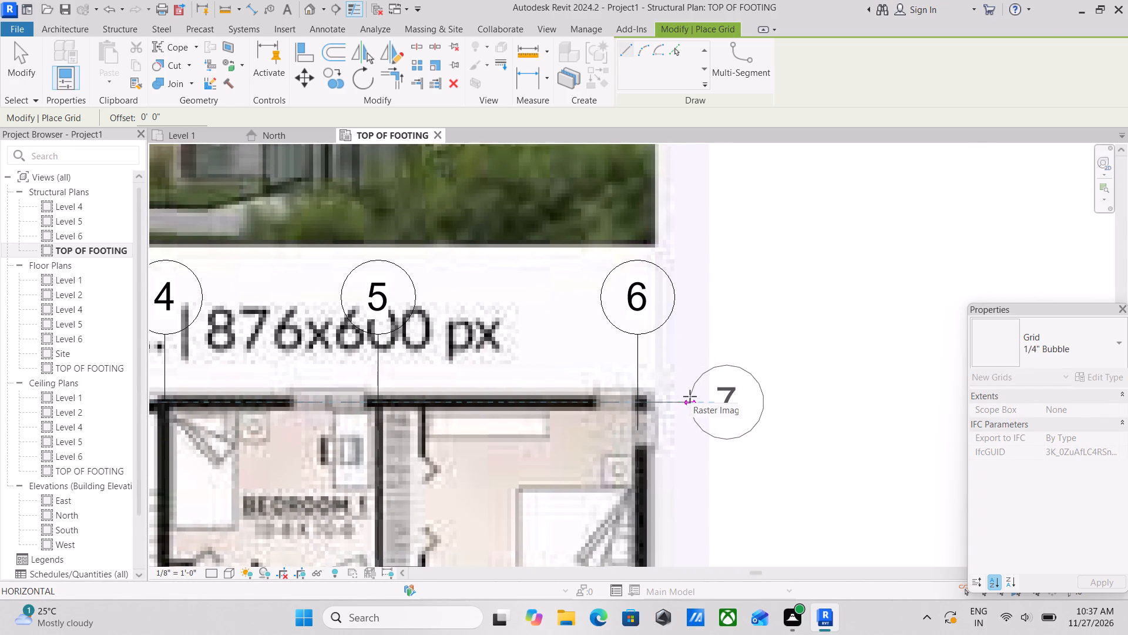
{"action": "middle_click_drag", "start_coordinate": [690, 396], "coordinate": [653, 396]}
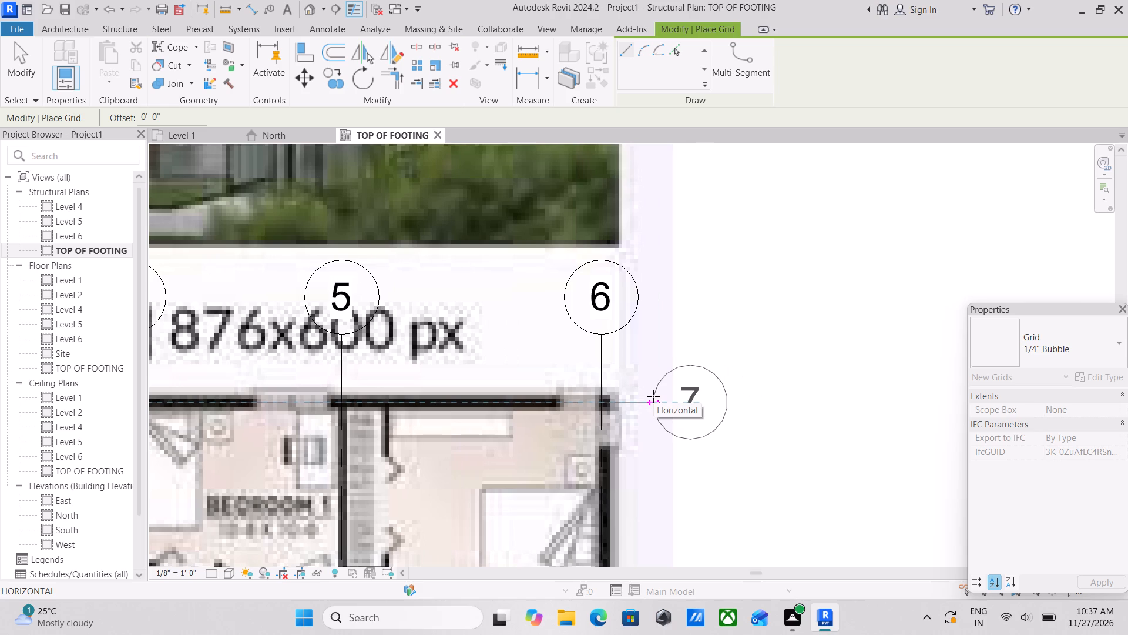
{"action": "middle_click_drag", "start_coordinate": [653, 396], "coordinate": [623, 402]}
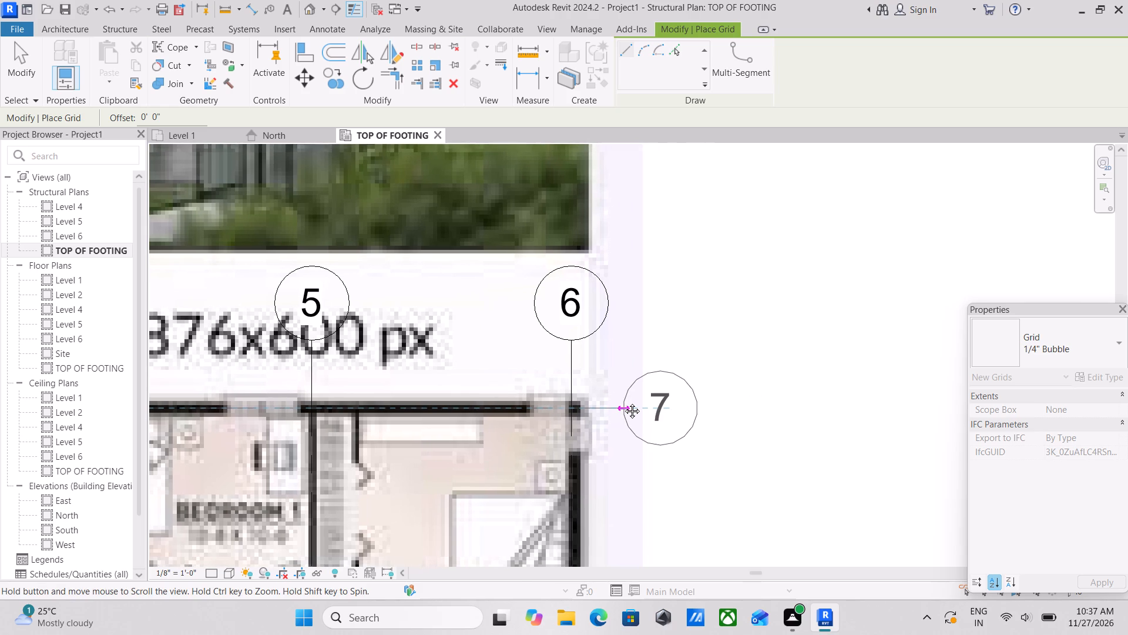
{"action": "middle_click_drag", "start_coordinate": [623, 402], "coordinate": [625, 403]}
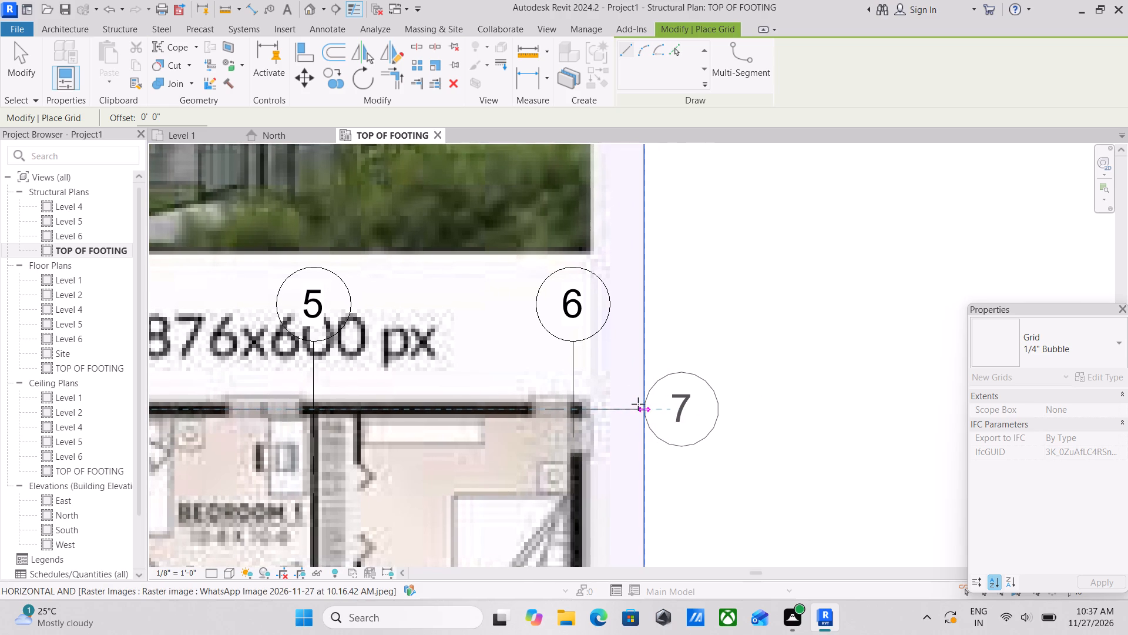
{"action": "left_click", "coordinate": [680, 401]}
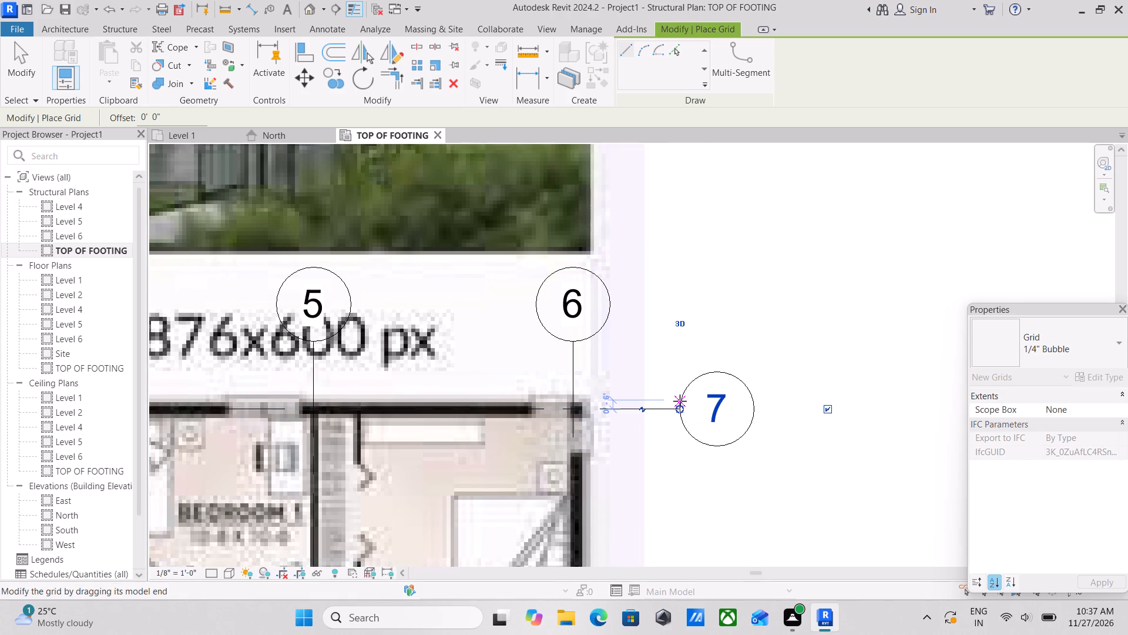
{"action": "key", "text": "Escape"}
{"action": "key", "text": "Escape"}
{"action": "key", "text": "Escape"}
Rename the new horizontal grid along the top wall as A.
{"action": "scroll", "coordinate": [734, 402], "scroll_direction": "up", "scroll_amount": 3}
{"action": "key", "text": "Escape"}
{"action": "key", "text": "Escape"}
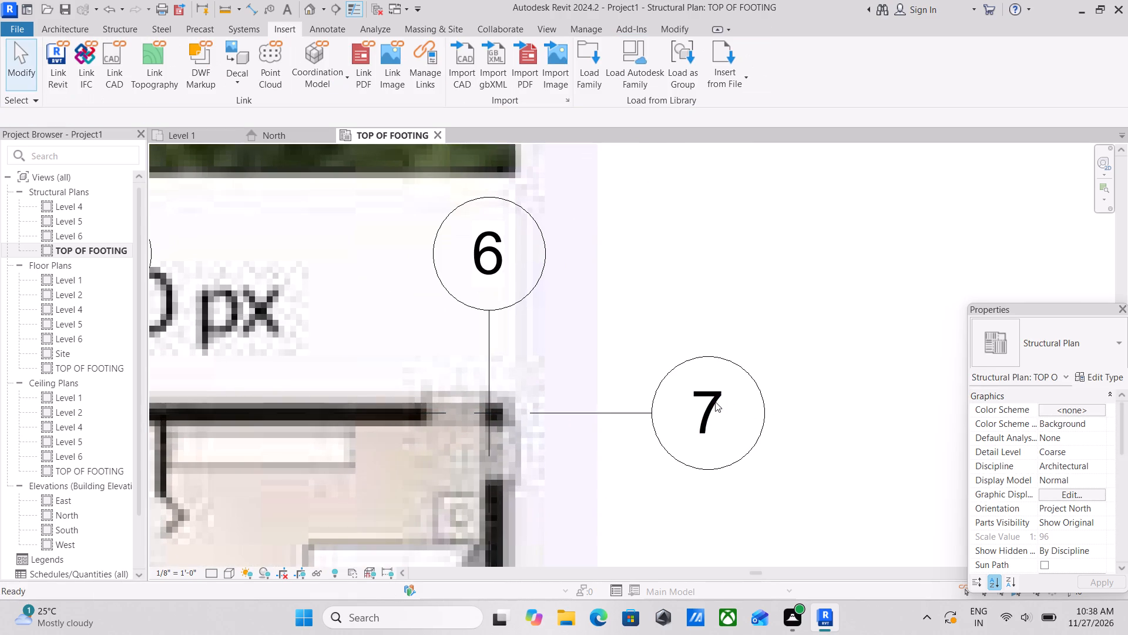
{"action": "key", "text": "Escape"}
{"action": "scroll", "coordinate": [713, 402], "scroll_direction": "up", "scroll_amount": 3}
{"action": "key", "text": "Escape"}
{"action": "key", "text": "Escape"}
{"action": "double_click", "coordinate": [713, 402]}
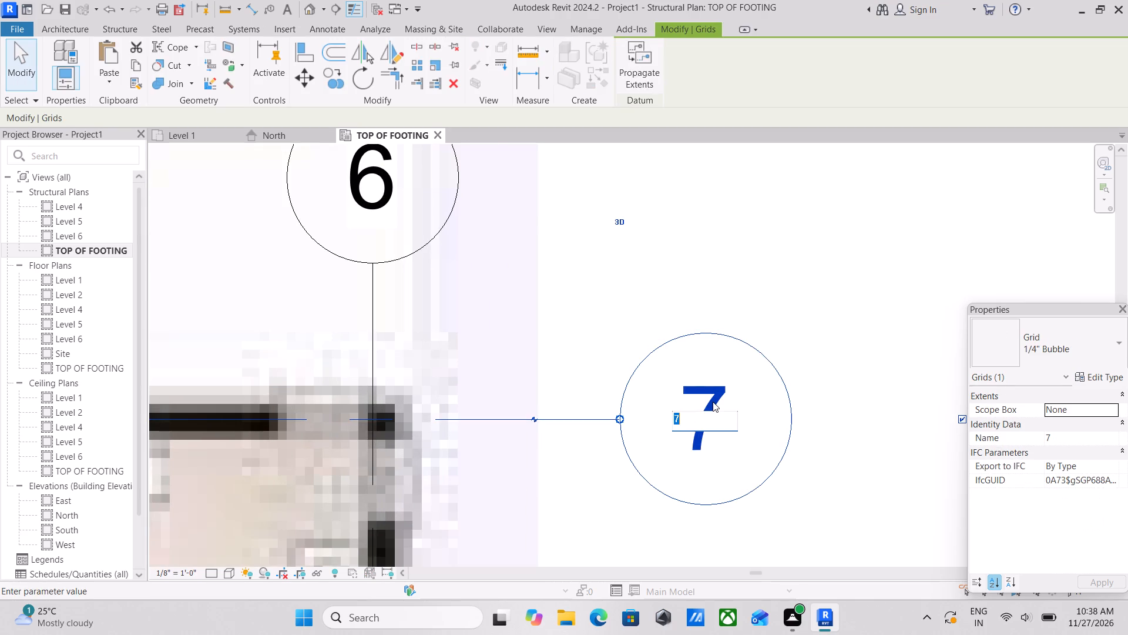
{"action": "key", "text": "a"}
{"action": "key", "text": "Return"}
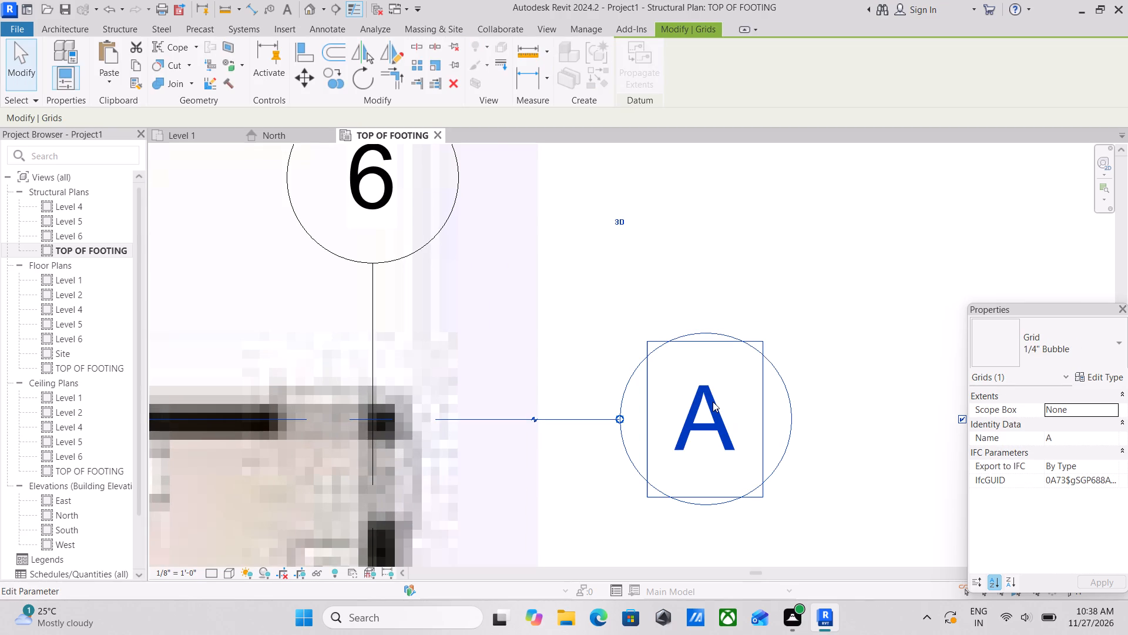
{"action": "key", "text": "Escape"}
{"action": "scroll", "coordinate": [713, 402], "scroll_direction": "down", "scroll_amount": 3}
{"action": "key", "text": "Escape"}
Draw a horizontal grid along the wall between Bedroom 1 and the kitchen, ending in line with grid A's right end.
{"action": "scroll", "coordinate": [477, 442], "scroll_direction": "down", "scroll_amount": 7}
{"action": "middle_click_drag", "start_coordinate": [328, 438], "coordinate": [432, 396]}
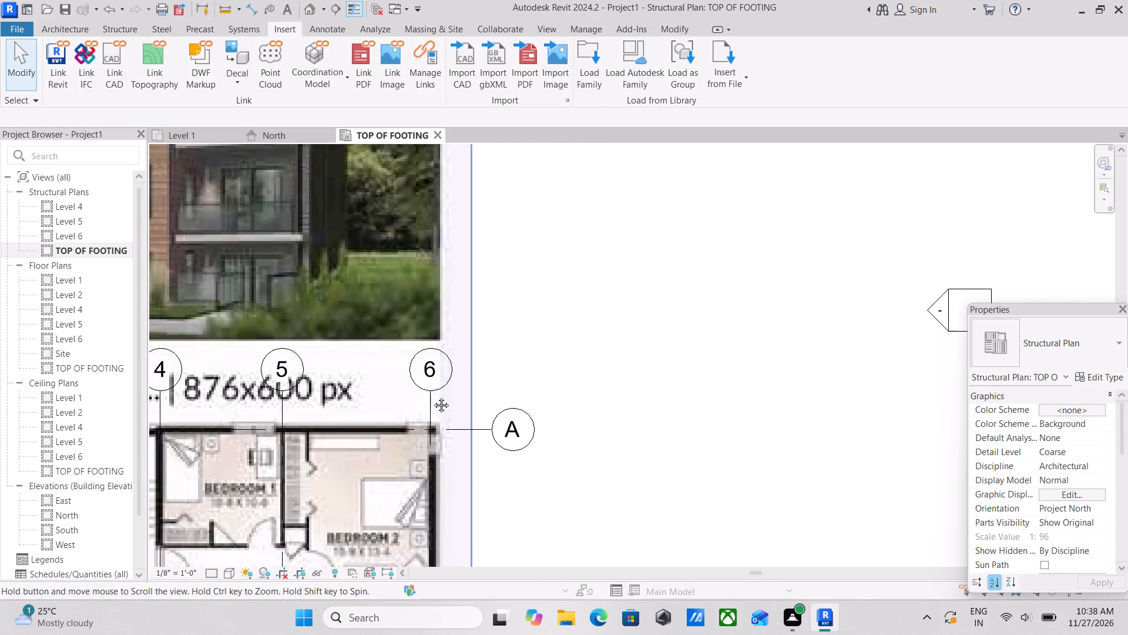
{"action": "middle_click_drag", "start_coordinate": [432, 396], "coordinate": [578, 300]}
{"action": "middle_click_drag", "start_coordinate": [83, 389], "coordinate": [261, 376]}
{"action": "type", "text": "GR"}
{"action": "middle_click_drag", "start_coordinate": [187, 387], "coordinate": [486, 380]}
{"action": "scroll", "coordinate": [405, 379], "scroll_direction": "down", "scroll_amount": 2}
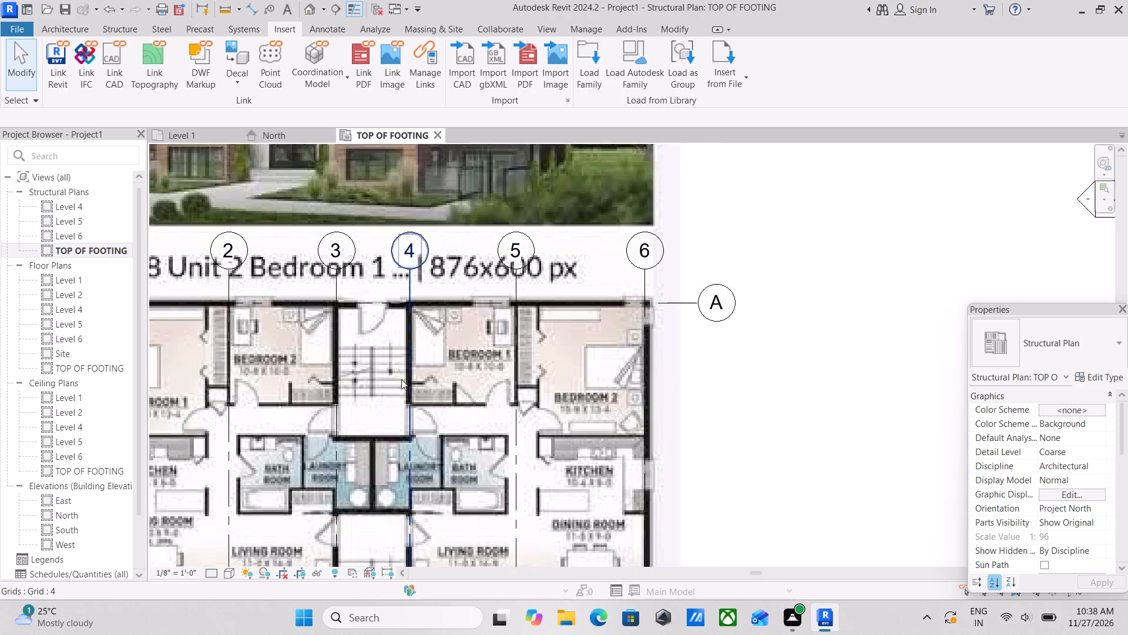
{"action": "scroll", "coordinate": [305, 384], "scroll_direction": "down", "scroll_amount": 1}
{"action": "middle_click_drag", "start_coordinate": [305, 384], "coordinate": [506, 395]}
{"action": "scroll", "coordinate": [495, 397], "scroll_direction": "up", "scroll_amount": 2}
{"action": "scroll", "coordinate": [319, 395], "scroll_direction": "up", "scroll_amount": 2}
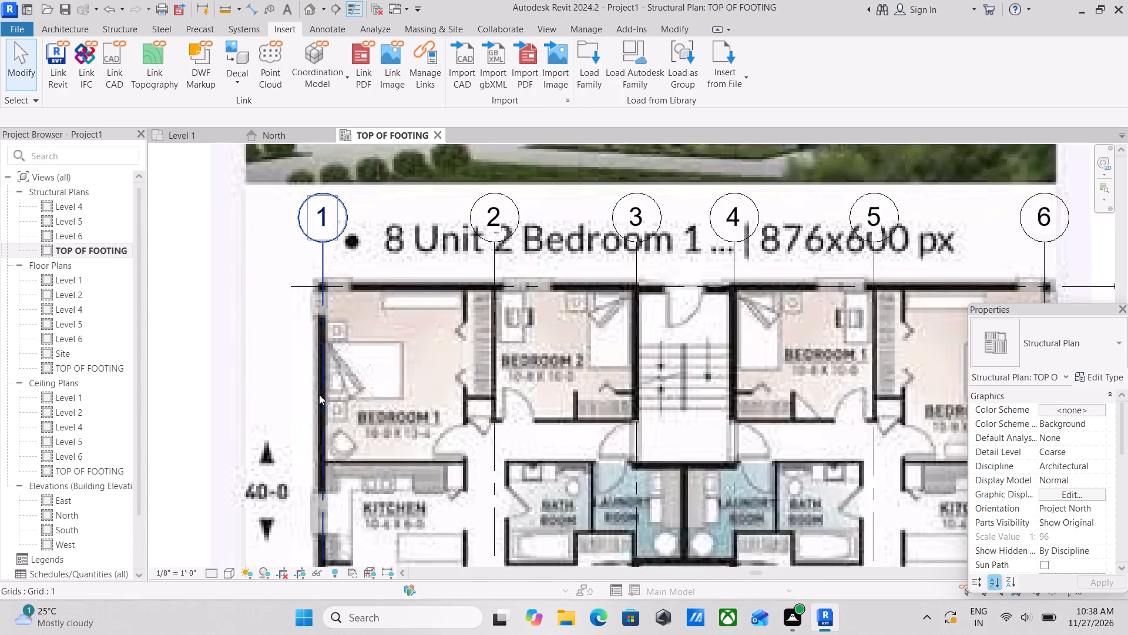
{"action": "scroll", "coordinate": [319, 395], "scroll_direction": "up", "scroll_amount": 1}
{"action": "scroll", "coordinate": [427, 365], "scroll_direction": "down", "scroll_amount": 3}
{"action": "middle_click_drag", "start_coordinate": [552, 363], "coordinate": [446, 381]}
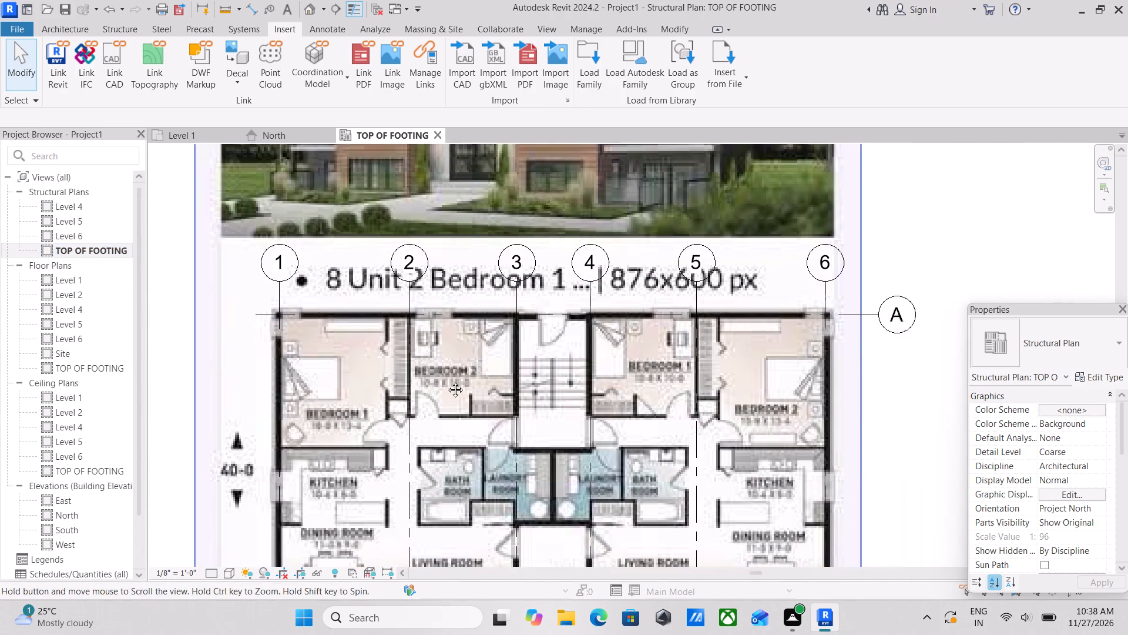
{"action": "middle_click_drag", "start_coordinate": [446, 381], "coordinate": [444, 381]}
{"action": "scroll", "coordinate": [357, 456], "scroll_direction": "up", "scroll_amount": 1}
{"action": "middle_click_drag", "start_coordinate": [290, 434], "coordinate": [332, 430]}
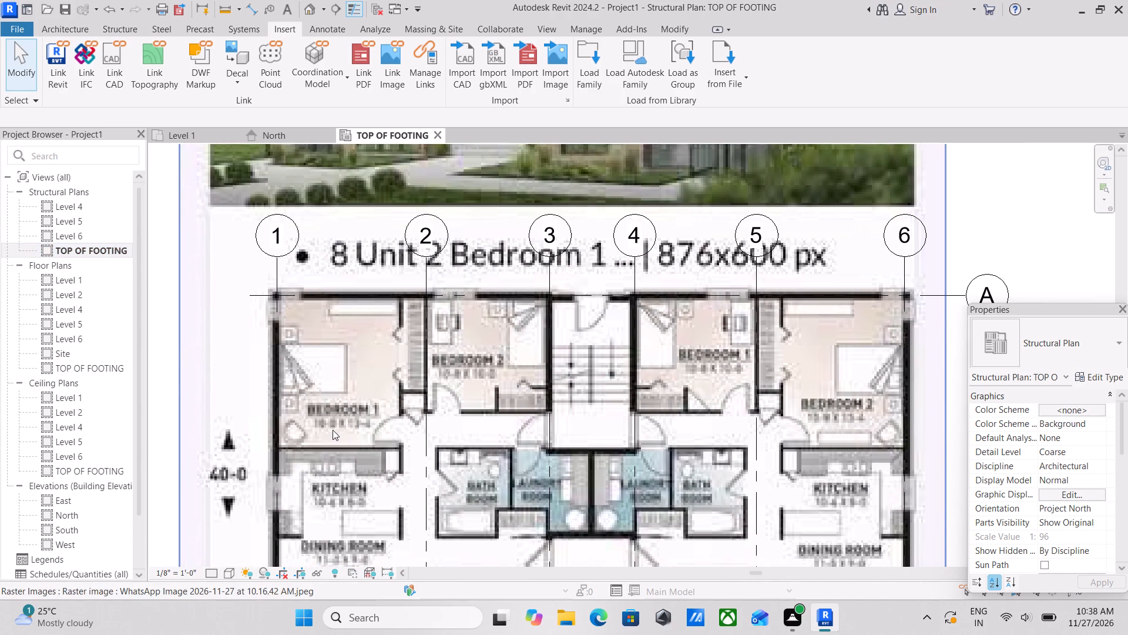
{"action": "type", "text": "GR"}
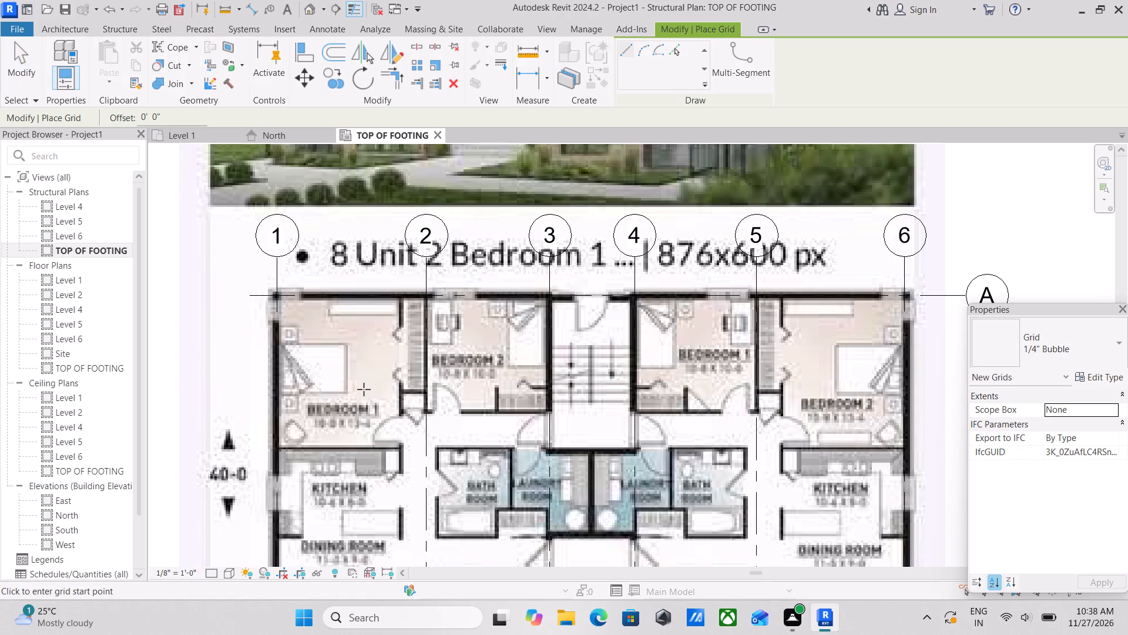
{"action": "scroll", "coordinate": [236, 523], "scroll_direction": "up", "scroll_amount": 3}
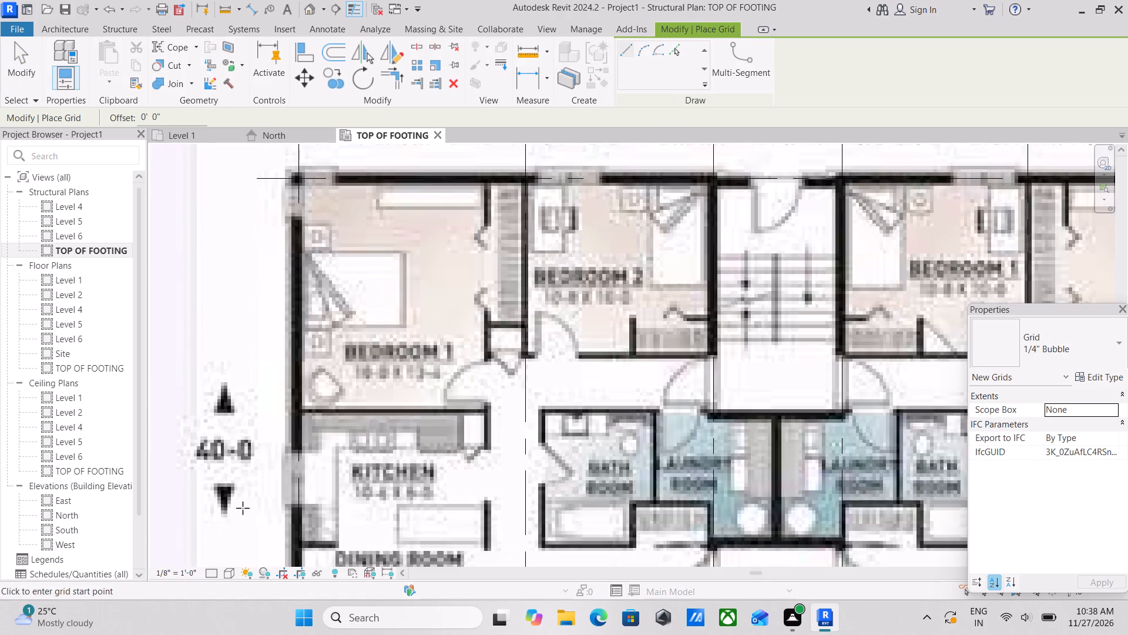
{"action": "scroll", "coordinate": [301, 449], "scroll_direction": "down", "scroll_amount": 2}
{"action": "middle_click_drag", "start_coordinate": [333, 447], "coordinate": [285, 447]}
{"action": "scroll", "coordinate": [243, 416], "scroll_direction": "up", "scroll_amount": 2}
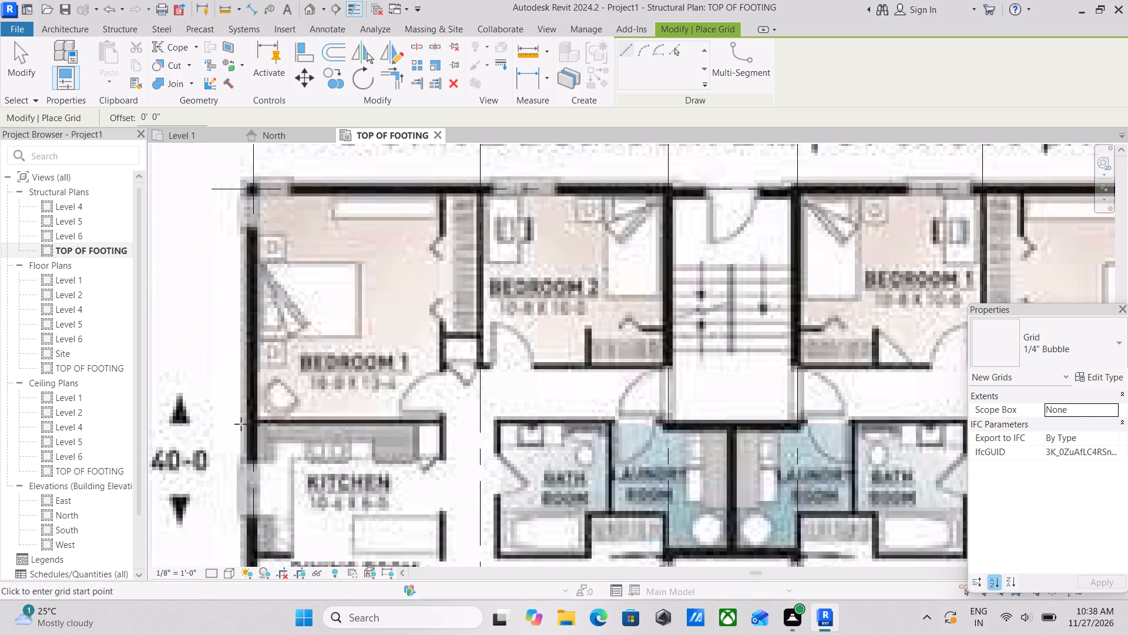
{"action": "left_click", "coordinate": [220, 423]}
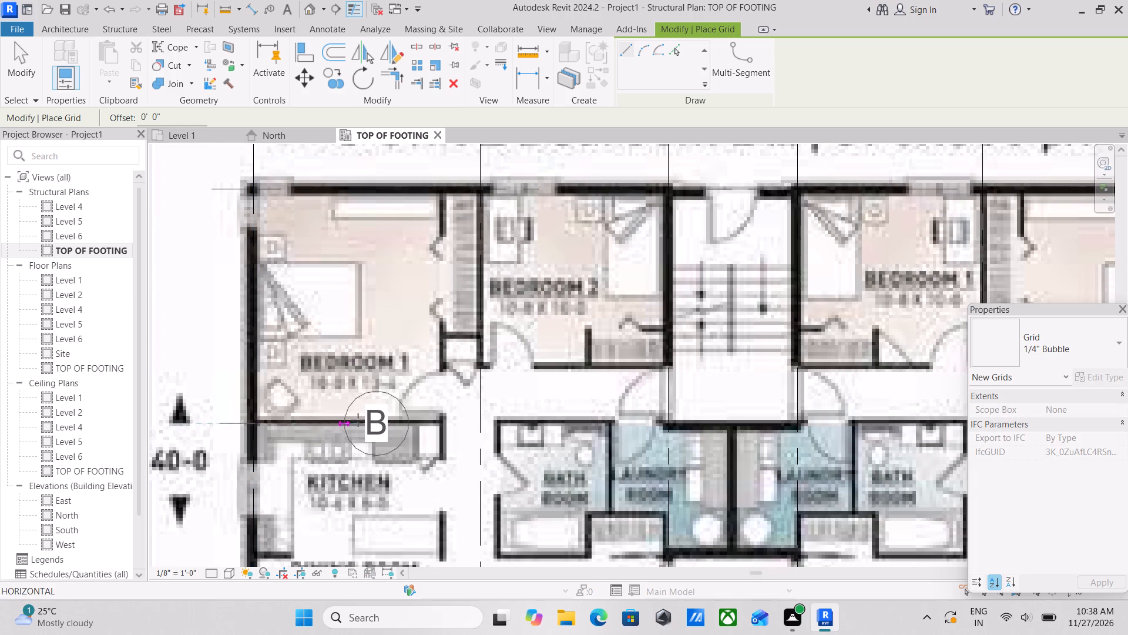
{"action": "middle_click_drag", "start_coordinate": [358, 420], "coordinate": [129, 433]}
{"action": "middle_click_drag", "start_coordinate": [483, 434], "coordinate": [242, 453]}
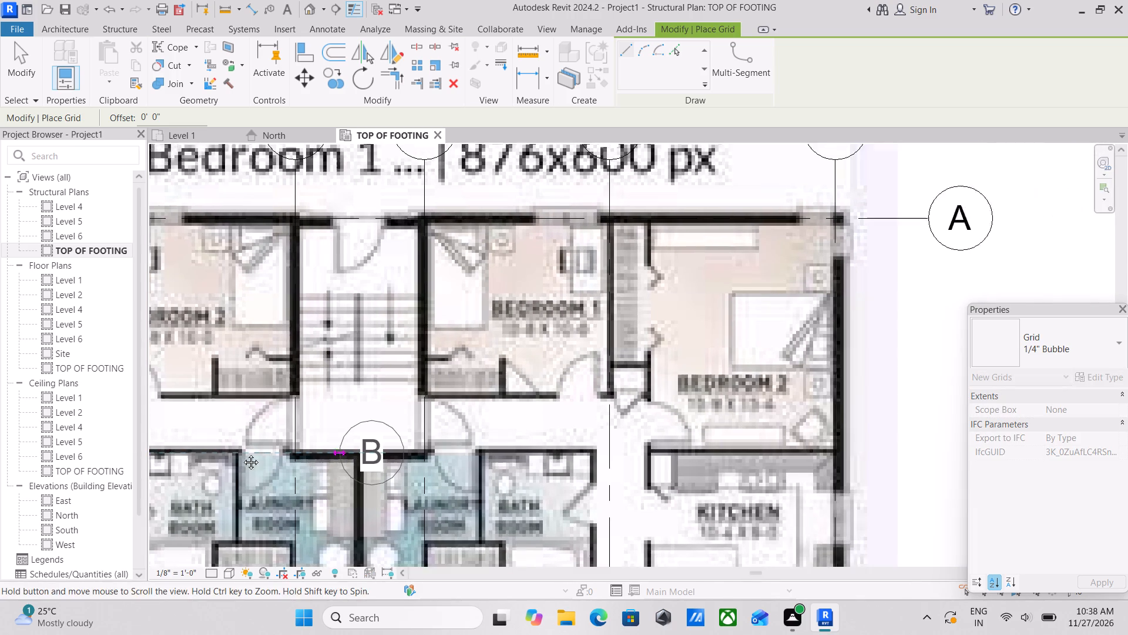
{"action": "middle_click_drag", "start_coordinate": [242, 453], "coordinate": [244, 453]}
{"action": "middle_click_drag", "start_coordinate": [551, 456], "coordinate": [465, 457]}
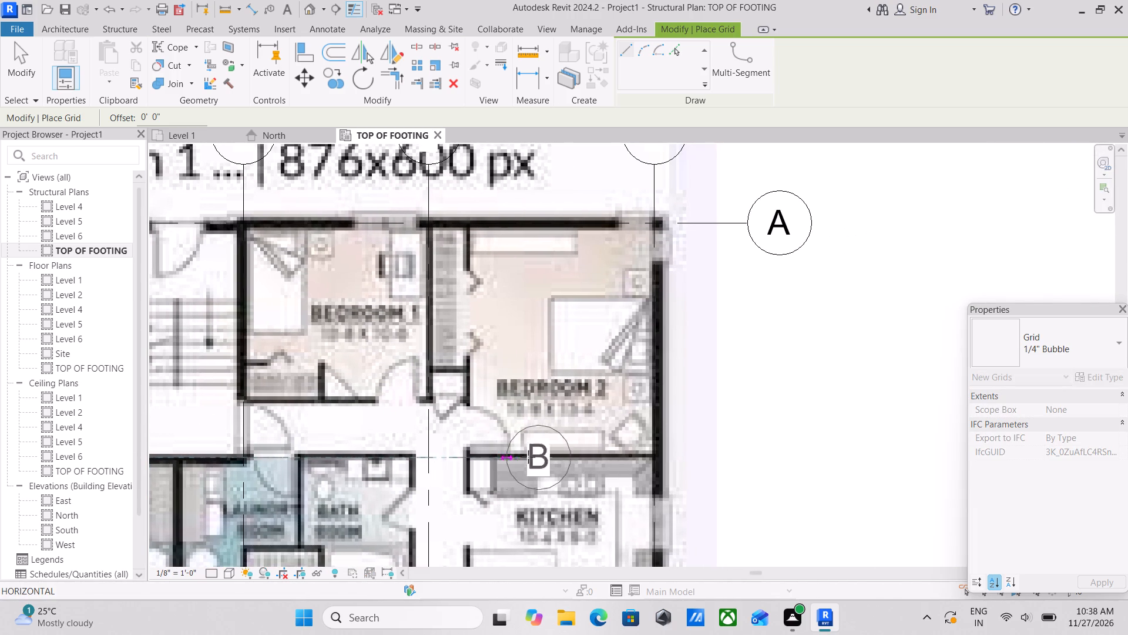
{"action": "middle_click_drag", "start_coordinate": [613, 461], "coordinate": [300, 472]}
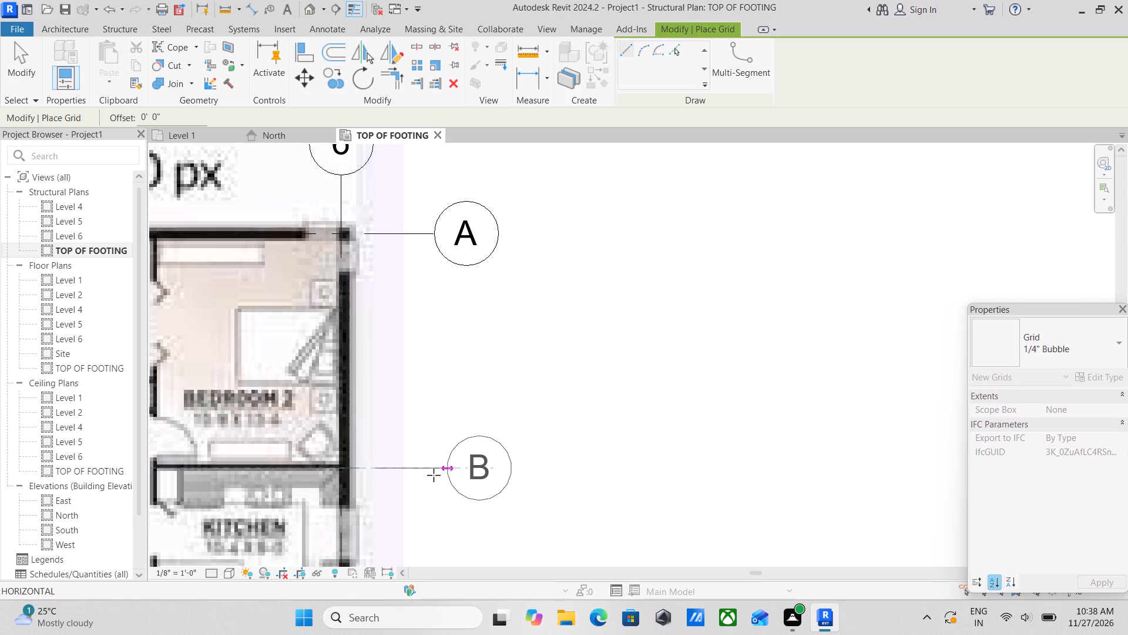
{"action": "left_click", "coordinate": [432, 474]}
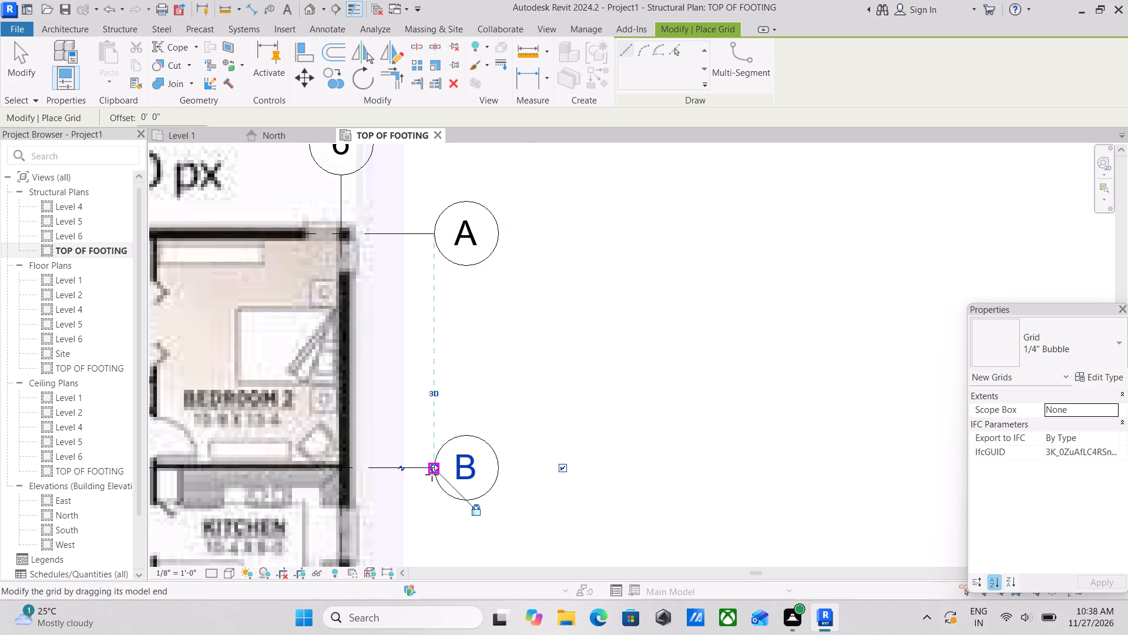
{"action": "scroll", "coordinate": [428, 474], "scroll_direction": "up", "scroll_amount": 3}
{"action": "key", "text": "Escape"}
{"action": "key", "text": "Escape"}
{"action": "key", "text": "Escape"}
Unlock grid B's right end alignment and nudge the grid slightly up onto the wall above the kitchen.
{"action": "left_click", "coordinate": [326, 469]}
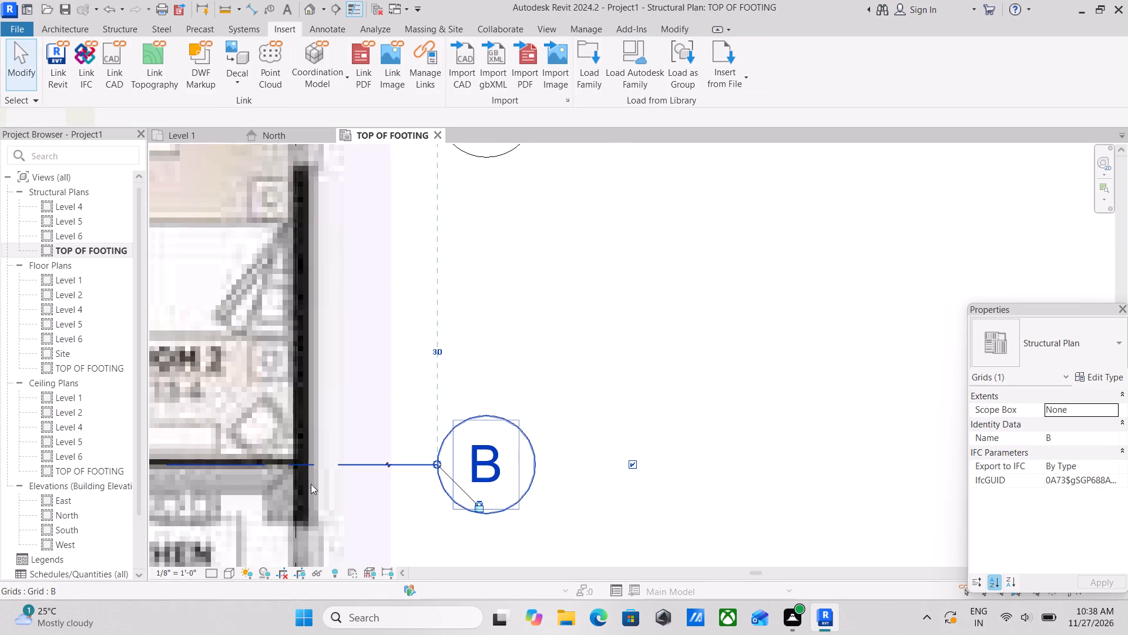
{"action": "middle_click_drag", "start_coordinate": [310, 484], "coordinate": [430, 462]}
{"action": "left_click", "coordinate": [605, 489]}
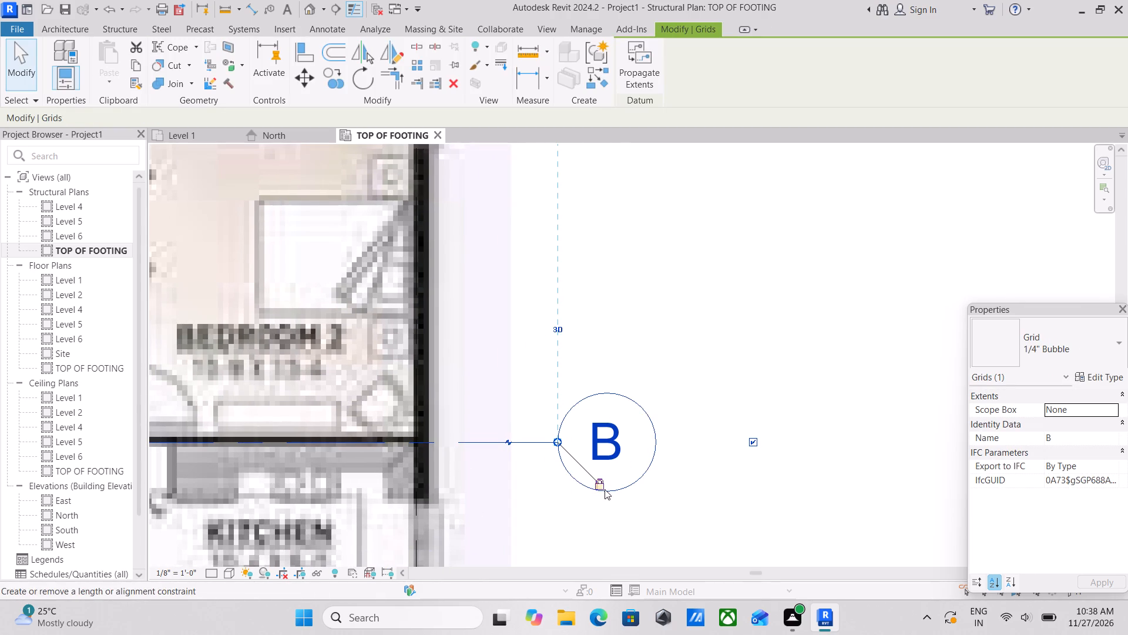
{"action": "middle_click_drag", "start_coordinate": [377, 467], "coordinate": [426, 470]}
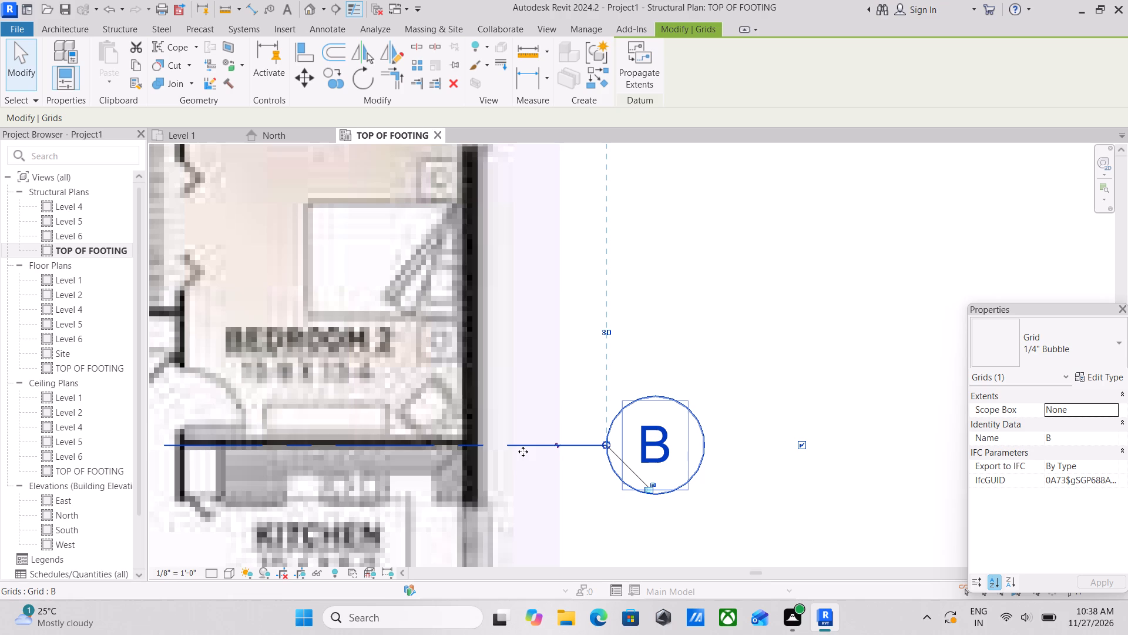
{"action": "key", "text": "Up"}
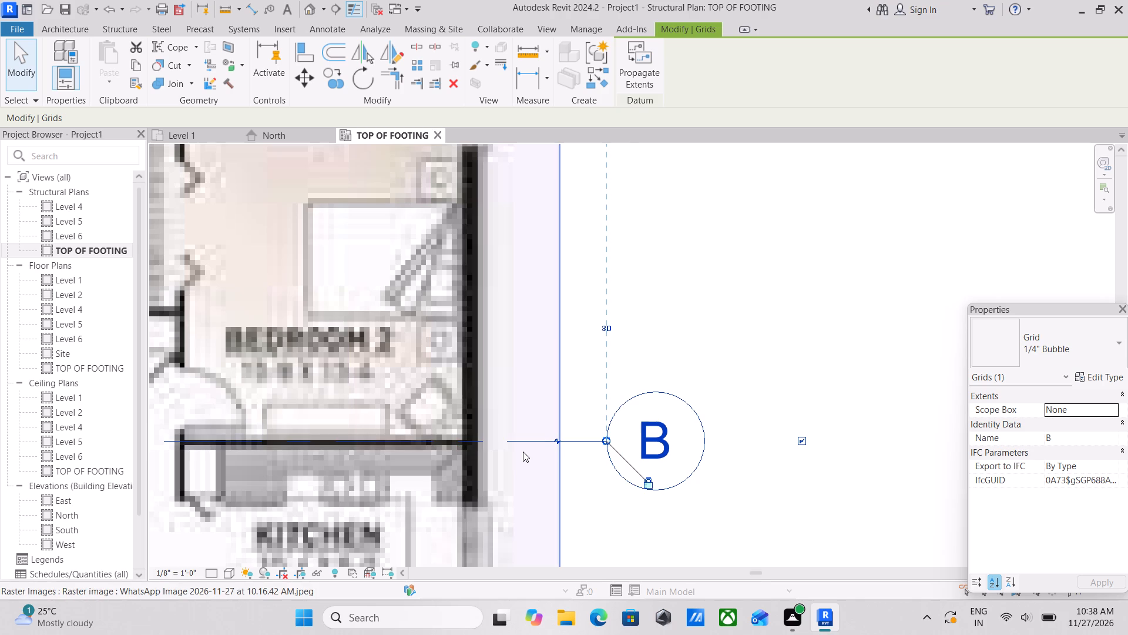
{"action": "scroll", "coordinate": [523, 452], "scroll_direction": "down", "scroll_amount": 5}
{"action": "scroll", "coordinate": [469, 455], "scroll_direction": "down", "scroll_amount": 4}
{"action": "scroll", "coordinate": [387, 452], "scroll_direction": "down", "scroll_amount": 1}
{"action": "key", "text": "Escape"}
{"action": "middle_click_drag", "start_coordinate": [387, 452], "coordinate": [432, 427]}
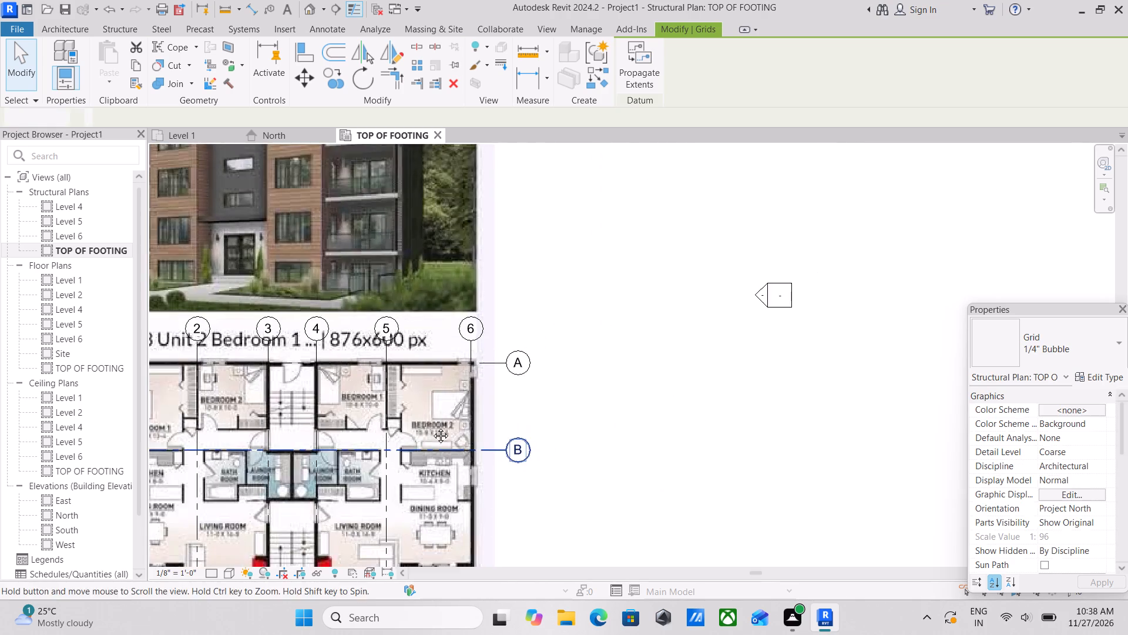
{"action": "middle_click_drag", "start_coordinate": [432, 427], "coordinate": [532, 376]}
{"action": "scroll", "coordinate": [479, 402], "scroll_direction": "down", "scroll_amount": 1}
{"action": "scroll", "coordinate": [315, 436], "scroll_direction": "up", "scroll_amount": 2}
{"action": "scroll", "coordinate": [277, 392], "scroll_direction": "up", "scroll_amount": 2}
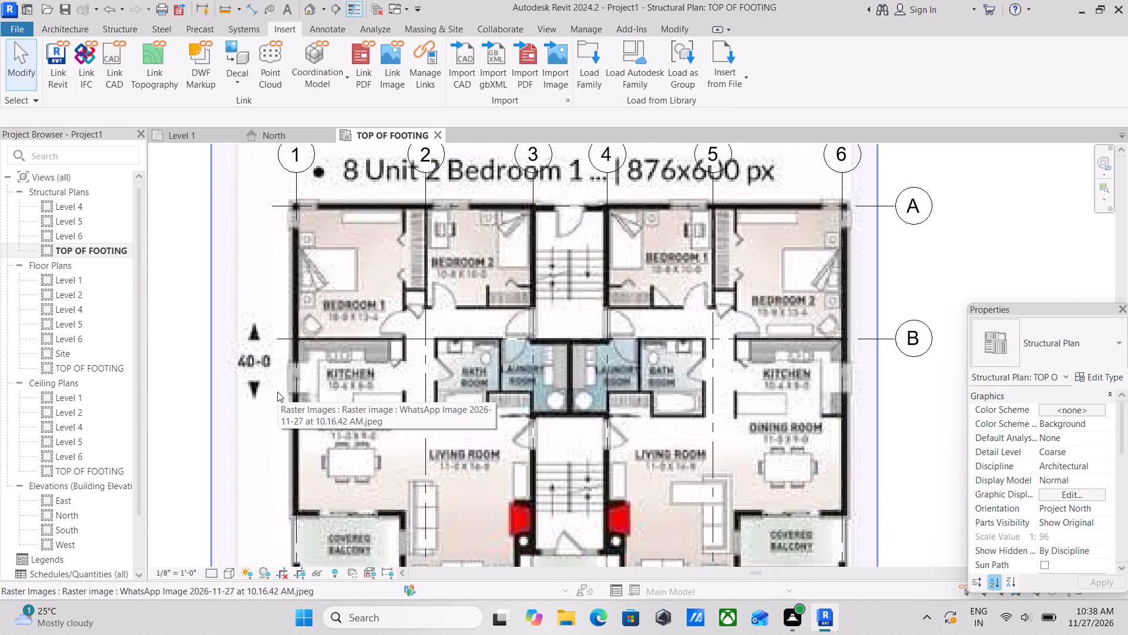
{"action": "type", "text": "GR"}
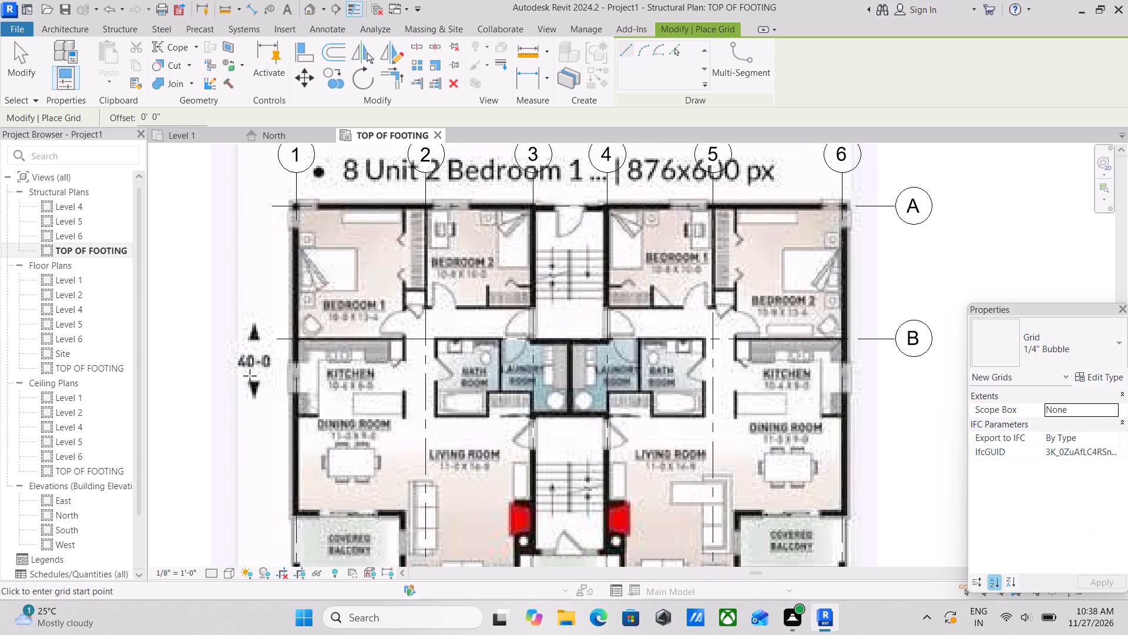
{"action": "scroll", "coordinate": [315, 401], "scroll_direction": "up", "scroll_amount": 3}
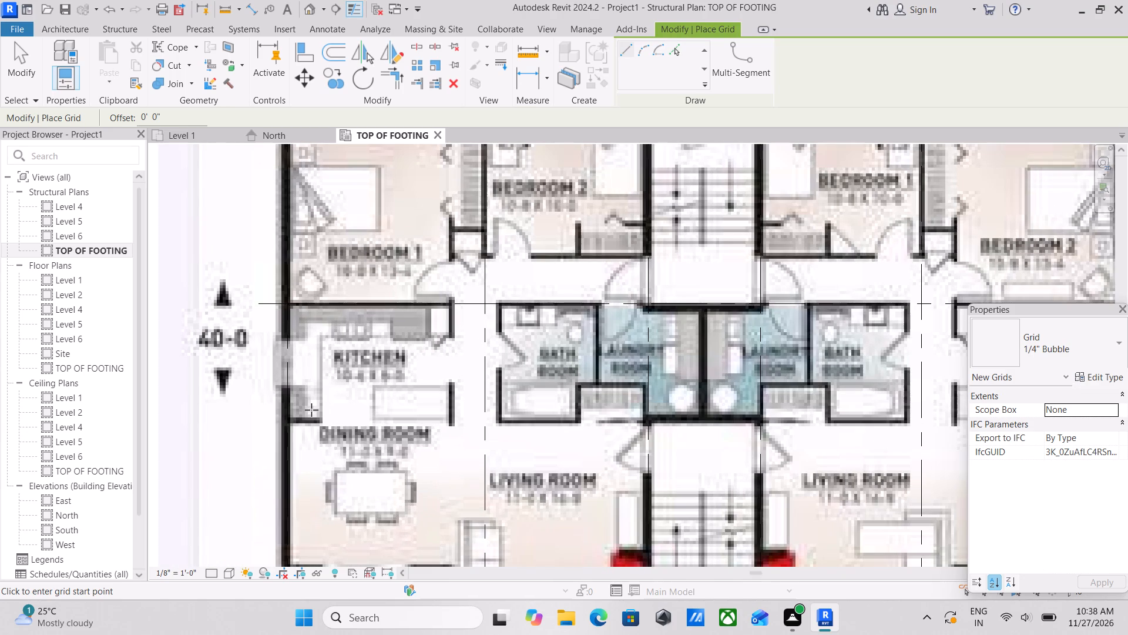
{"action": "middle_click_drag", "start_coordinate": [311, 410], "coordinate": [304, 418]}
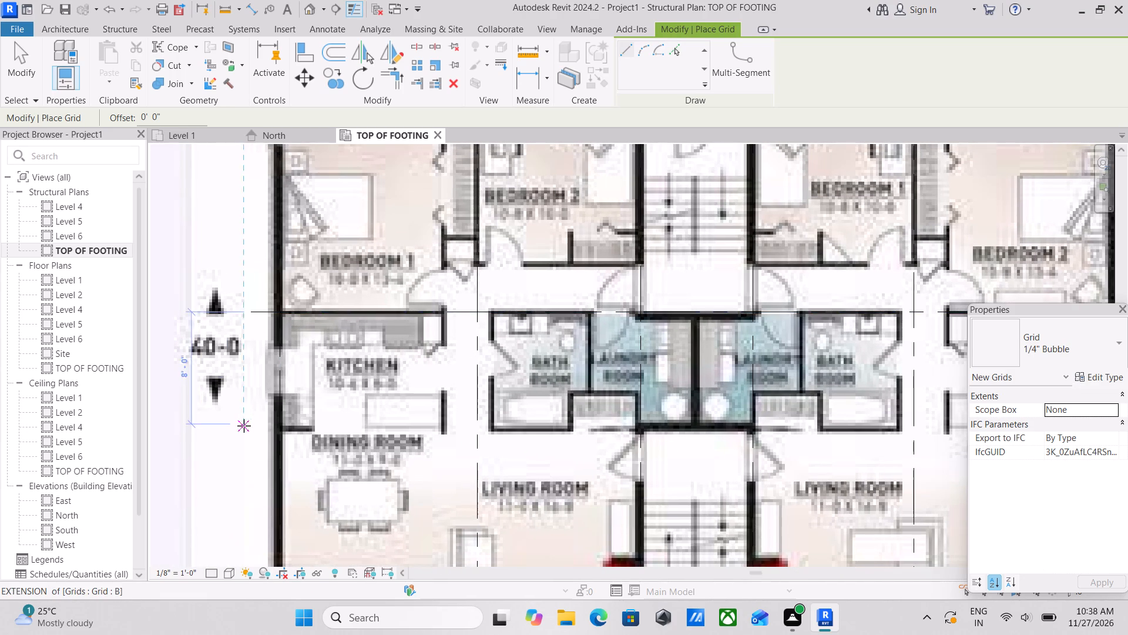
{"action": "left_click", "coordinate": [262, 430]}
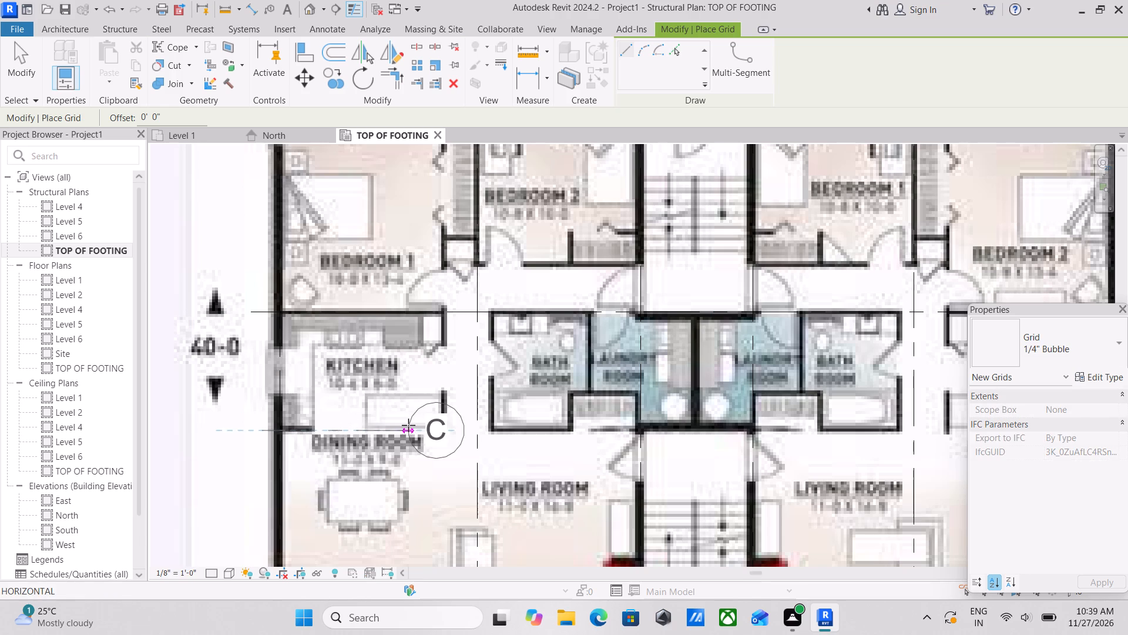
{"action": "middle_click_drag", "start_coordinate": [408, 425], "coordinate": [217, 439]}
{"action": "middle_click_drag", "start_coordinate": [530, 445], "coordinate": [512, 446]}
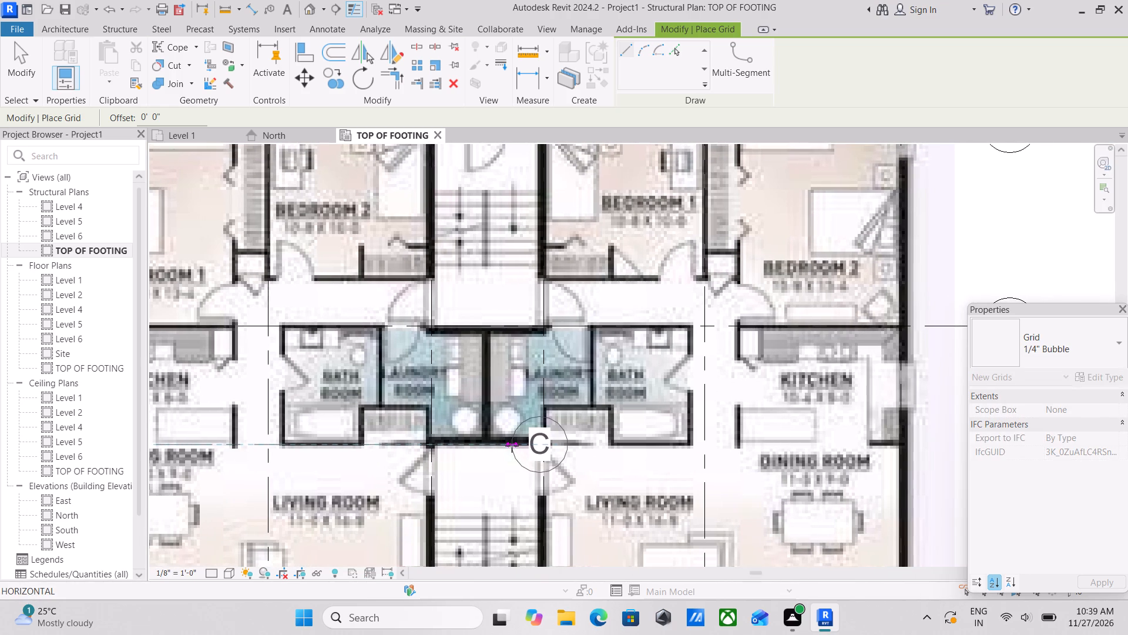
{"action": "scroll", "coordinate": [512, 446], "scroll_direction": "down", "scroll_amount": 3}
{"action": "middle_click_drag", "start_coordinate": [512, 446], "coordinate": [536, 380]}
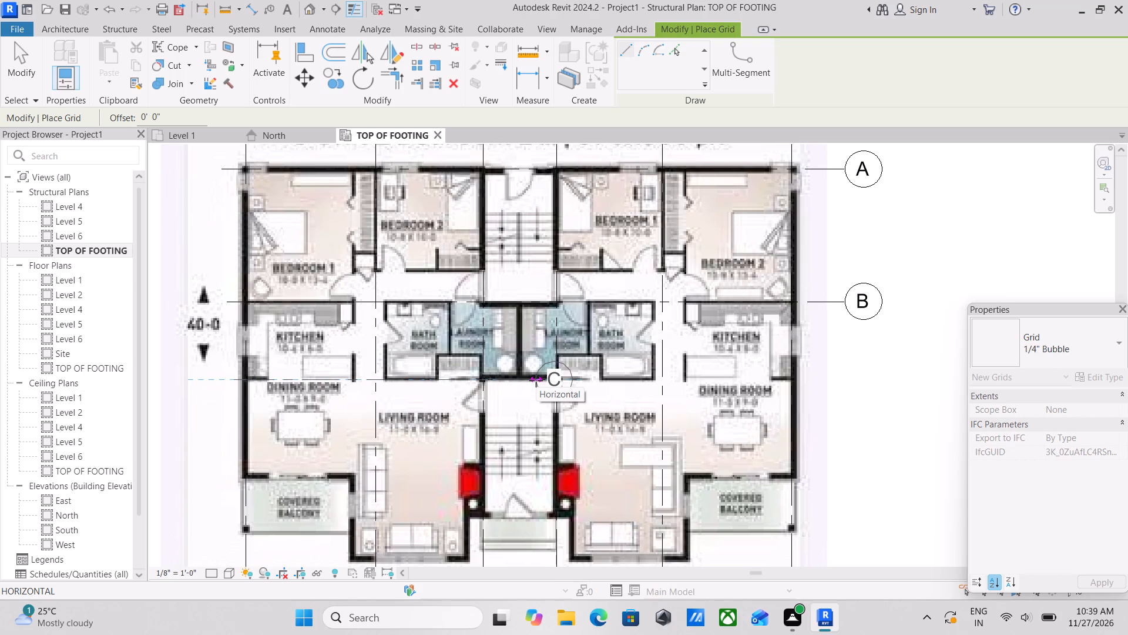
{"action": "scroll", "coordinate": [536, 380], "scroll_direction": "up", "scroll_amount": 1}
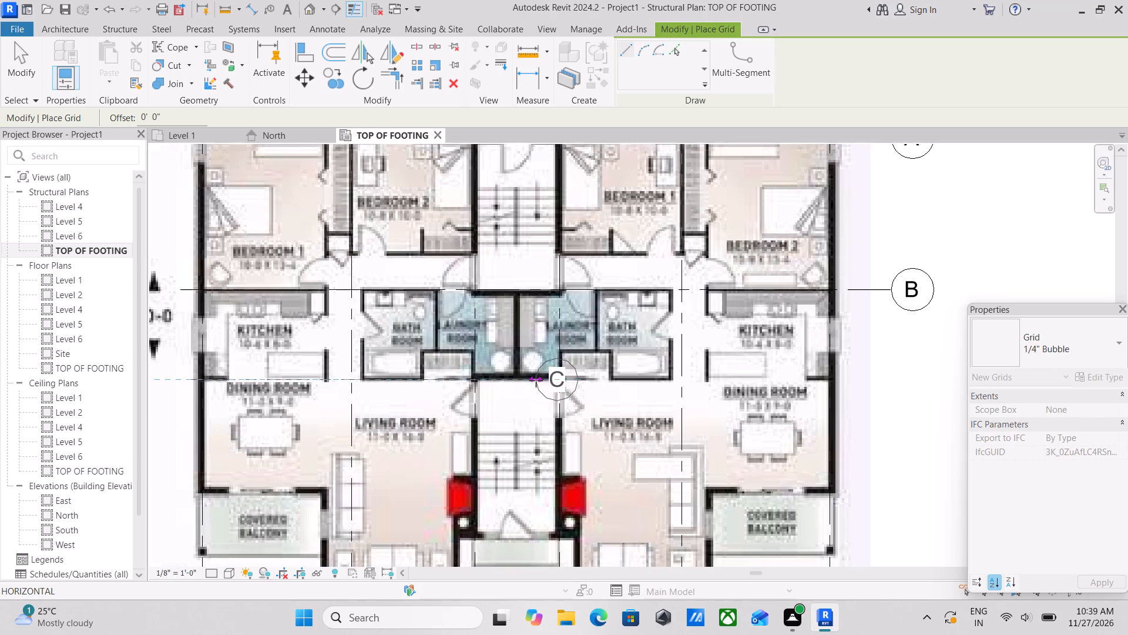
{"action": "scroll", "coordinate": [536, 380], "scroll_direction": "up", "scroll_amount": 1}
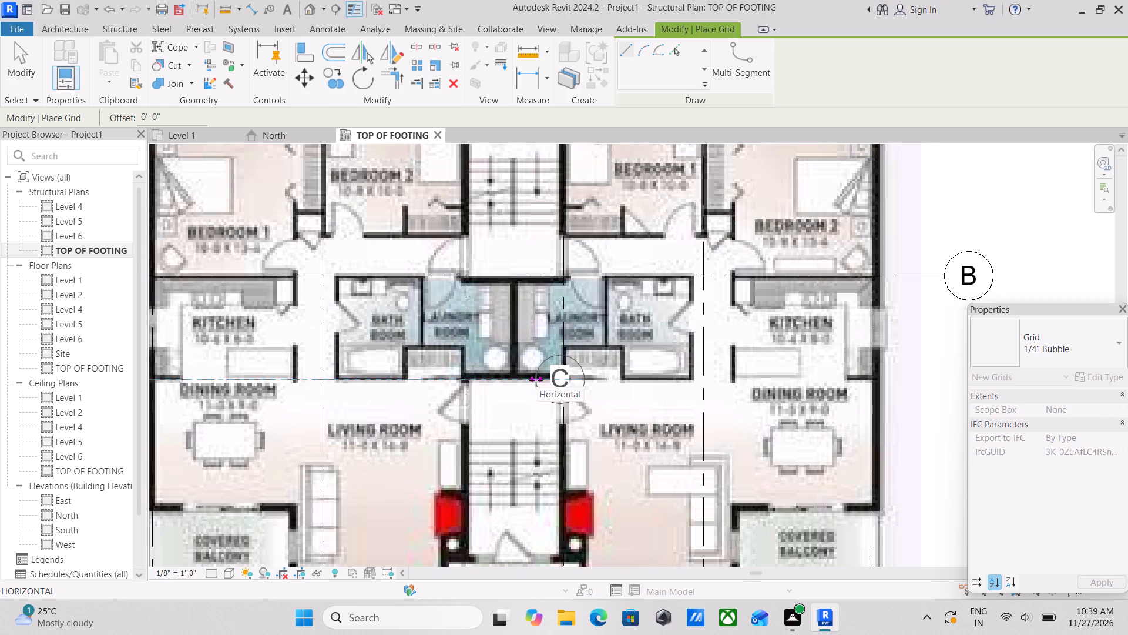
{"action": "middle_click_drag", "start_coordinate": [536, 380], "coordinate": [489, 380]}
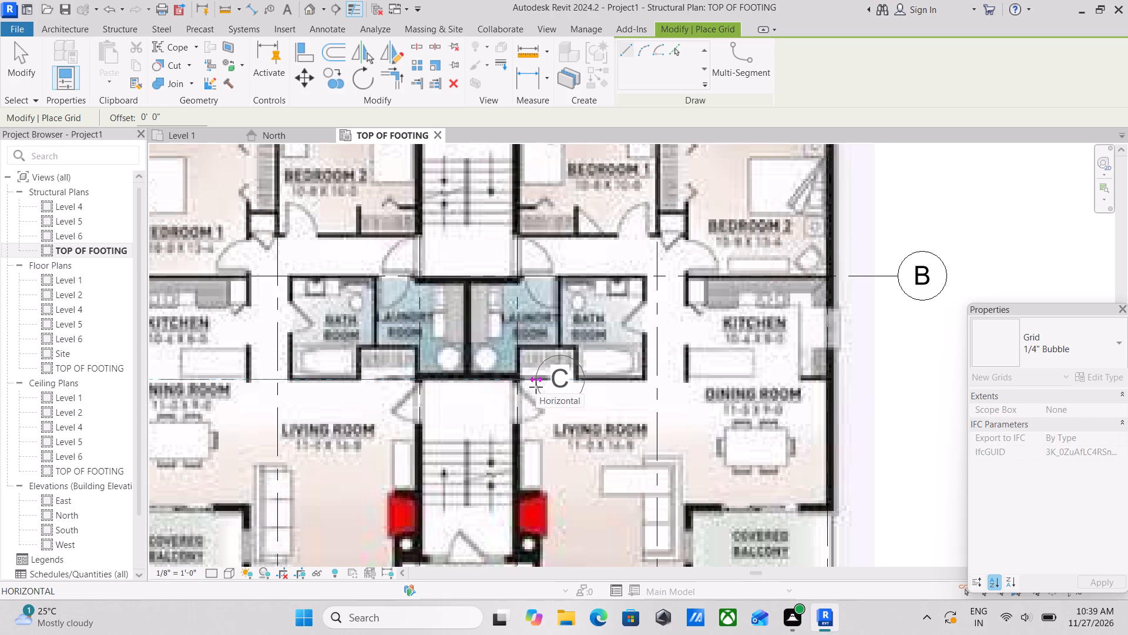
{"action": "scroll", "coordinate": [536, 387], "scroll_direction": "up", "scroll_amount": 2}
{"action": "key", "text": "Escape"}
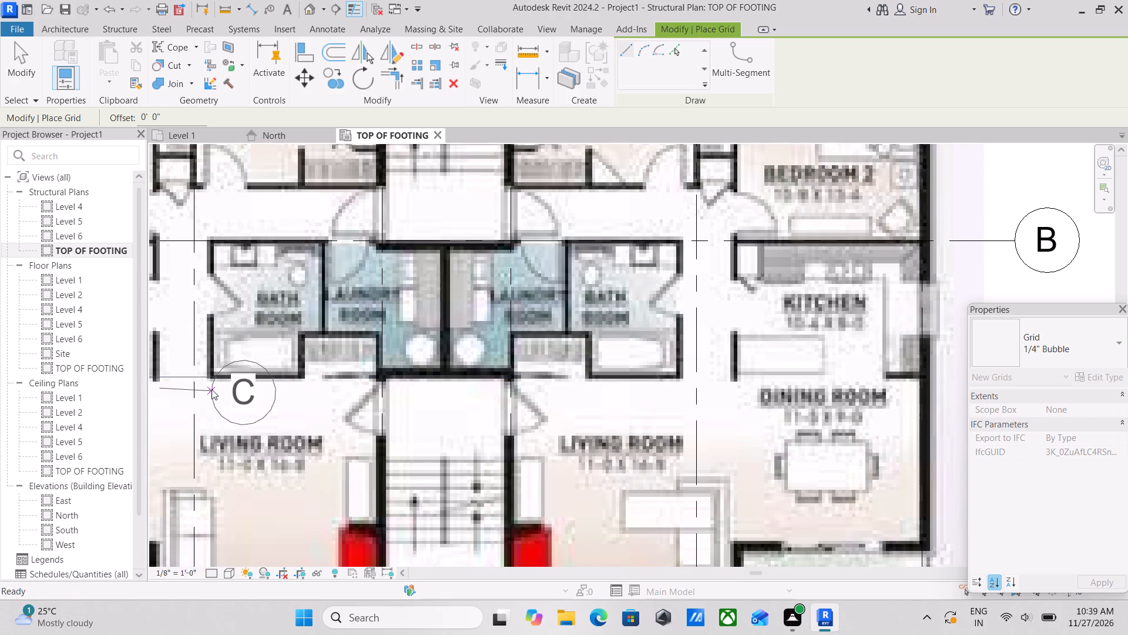
Draw horizontal grid C through the dining and living rooms, from just outside grid 1 to line up with grid B's bubble end.
{"action": "scroll", "coordinate": [273, 379], "scroll_direction": "down", "scroll_amount": 2}
{"action": "middle_click_drag", "start_coordinate": [168, 423], "coordinate": [412, 406]}
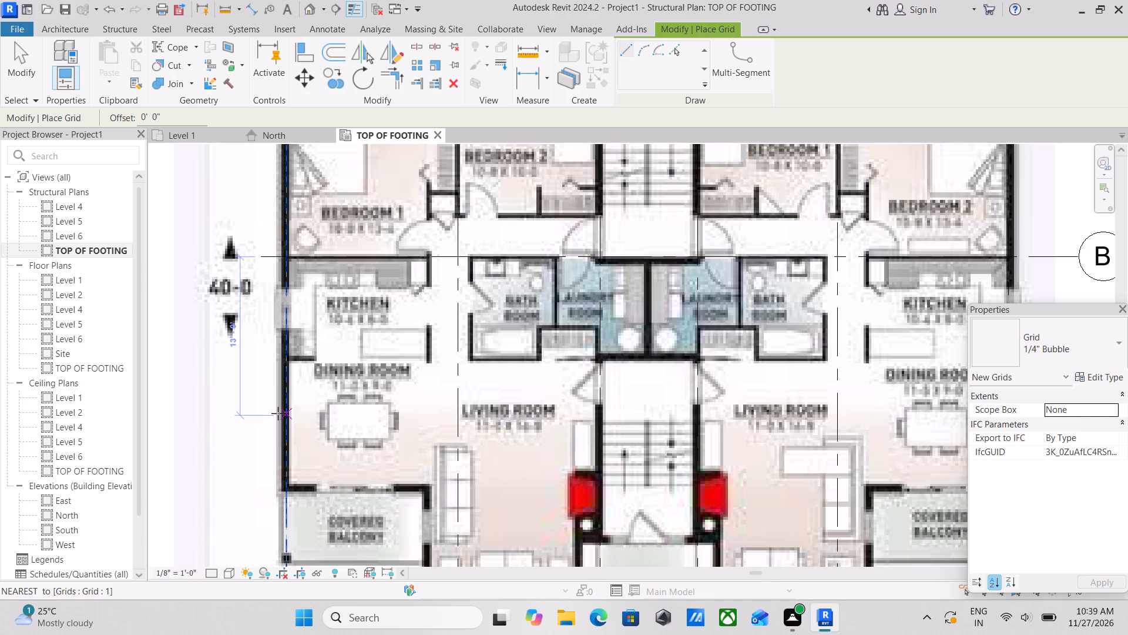
{"action": "left_click", "coordinate": [256, 407]}
{"action": "middle_click_drag", "start_coordinate": [555, 407], "coordinate": [469, 399]}
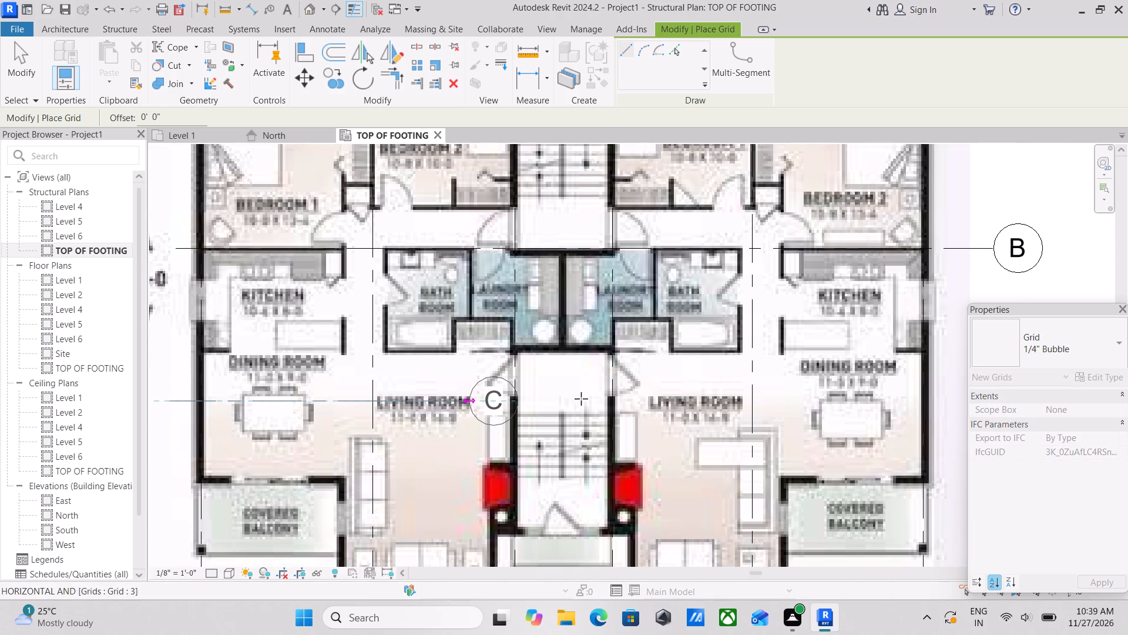
{"action": "middle_click_drag", "start_coordinate": [589, 397], "coordinate": [483, 402]}
{"action": "middle_click_drag", "start_coordinate": [599, 398], "coordinate": [563, 401]}
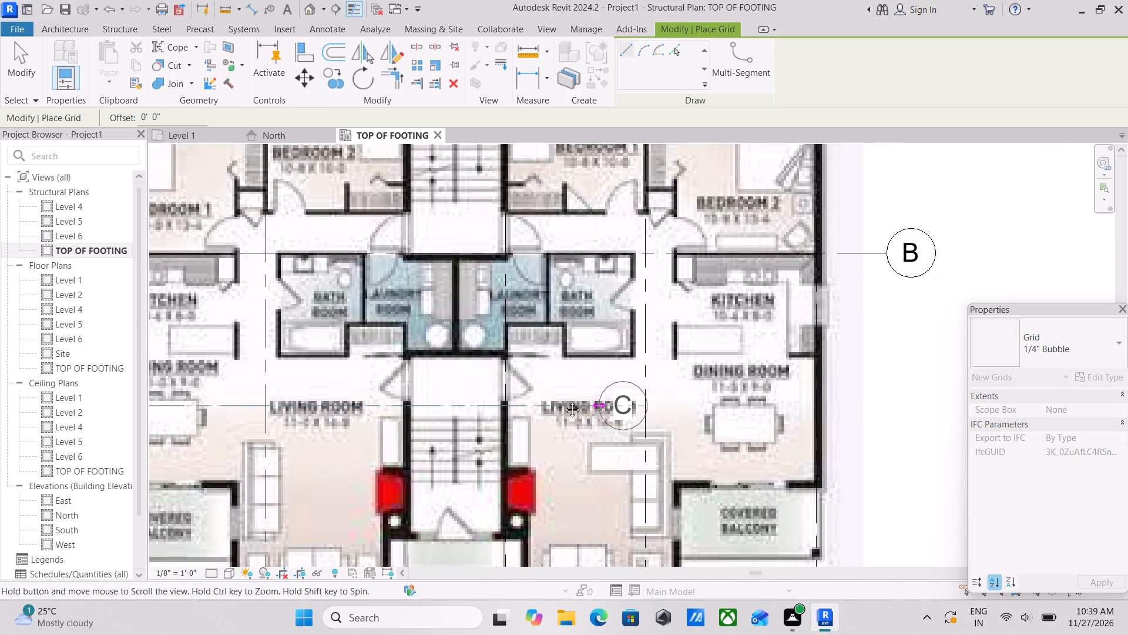
{"action": "middle_click_drag", "start_coordinate": [563, 401], "coordinate": [550, 402]}
{"action": "middle_click_drag", "start_coordinate": [680, 398], "coordinate": [621, 400]}
{"action": "middle_click_drag", "start_coordinate": [617, 400], "coordinate": [575, 406]}
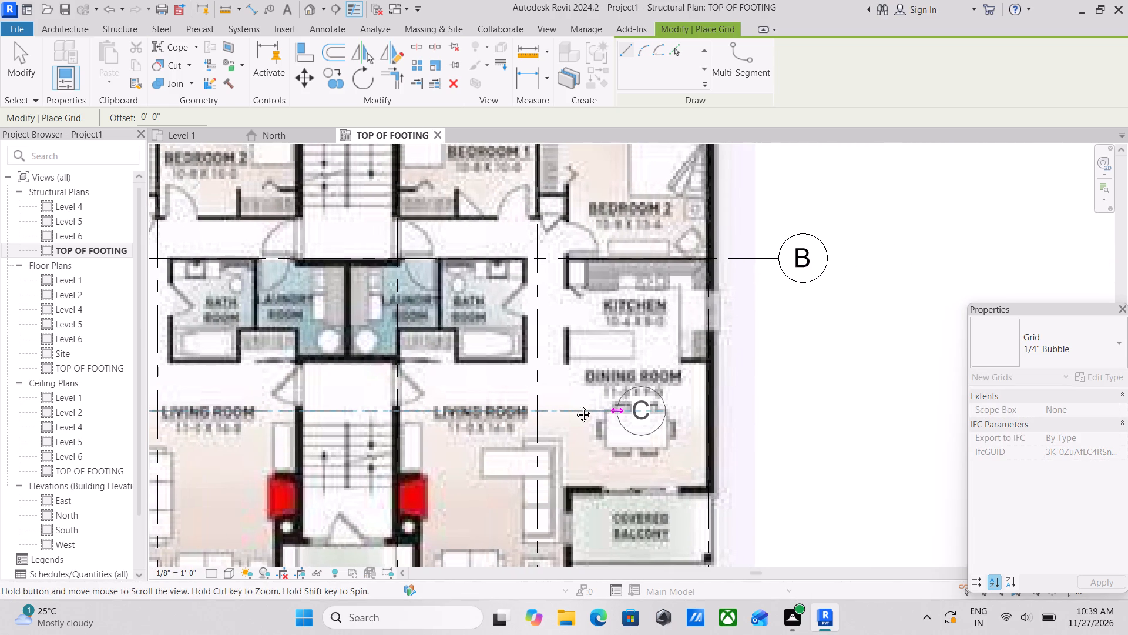
{"action": "middle_click_drag", "start_coordinate": [575, 406], "coordinate": [541, 410]}
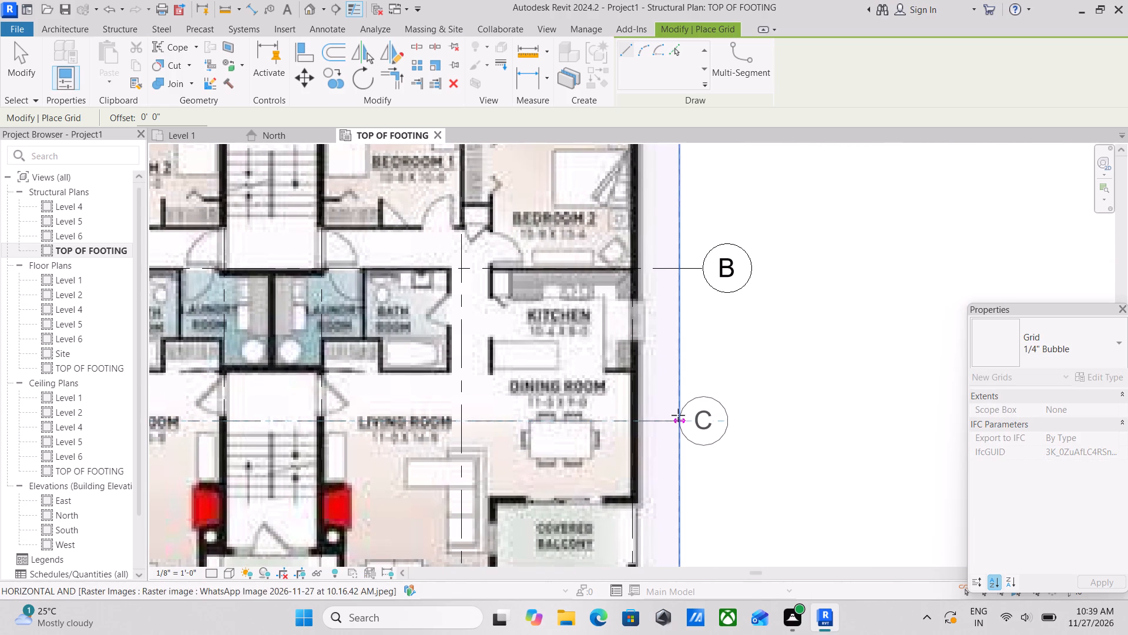
{"action": "left_click", "coordinate": [703, 413]}
{"action": "key", "text": "Escape"}
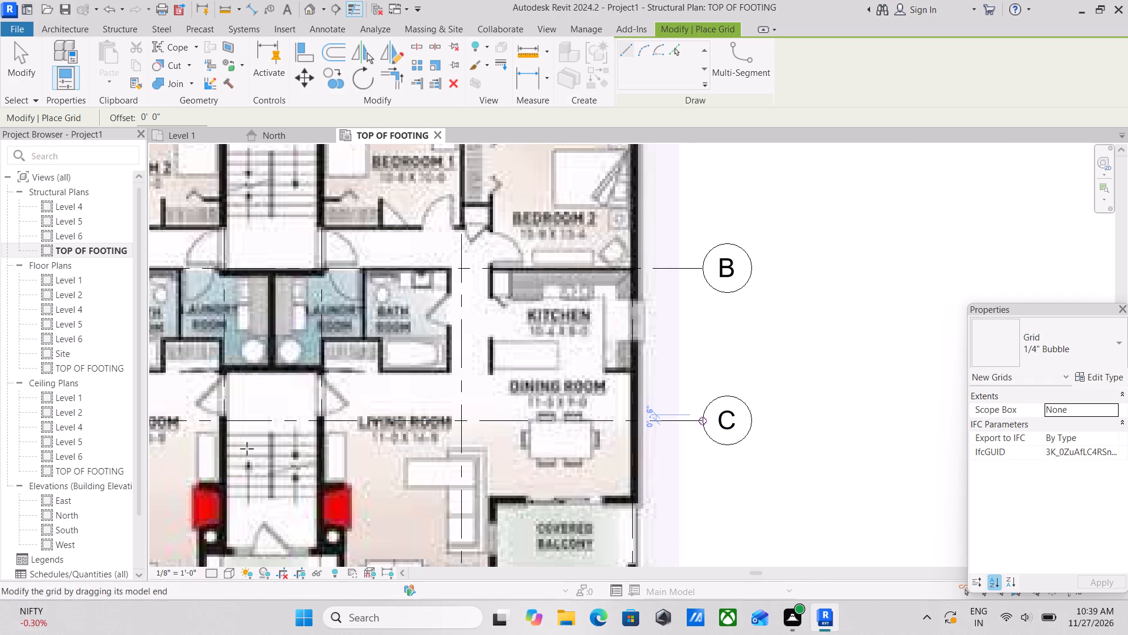
{"action": "scroll", "coordinate": [216, 444], "scroll_direction": "up", "scroll_amount": 3}
{"action": "key", "text": "Escape"}
Draw horizontal grid D along the wall between the dining rooms and covered balconies, ending in line with grid C's bubble end.
{"action": "middle_click_drag", "start_coordinate": [317, 415], "coordinate": [465, 413]}
{"action": "middle_click_drag", "start_coordinate": [254, 422], "coordinate": [382, 405]}
{"action": "scroll", "coordinate": [259, 422], "scroll_direction": "up", "scroll_amount": 1}
{"action": "scroll", "coordinate": [386, 404], "scroll_direction": "down", "scroll_amount": 3}
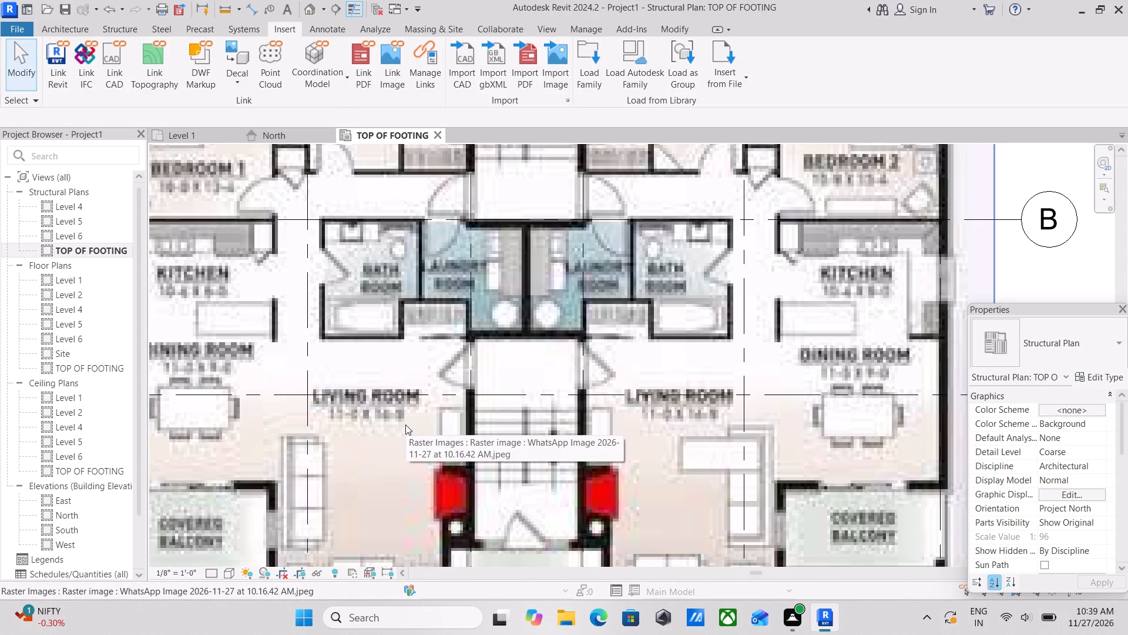
{"action": "scroll", "coordinate": [394, 426], "scroll_direction": "down", "scroll_amount": 2}
{"action": "middle_click_drag", "start_coordinate": [219, 473], "coordinate": [314, 447]}
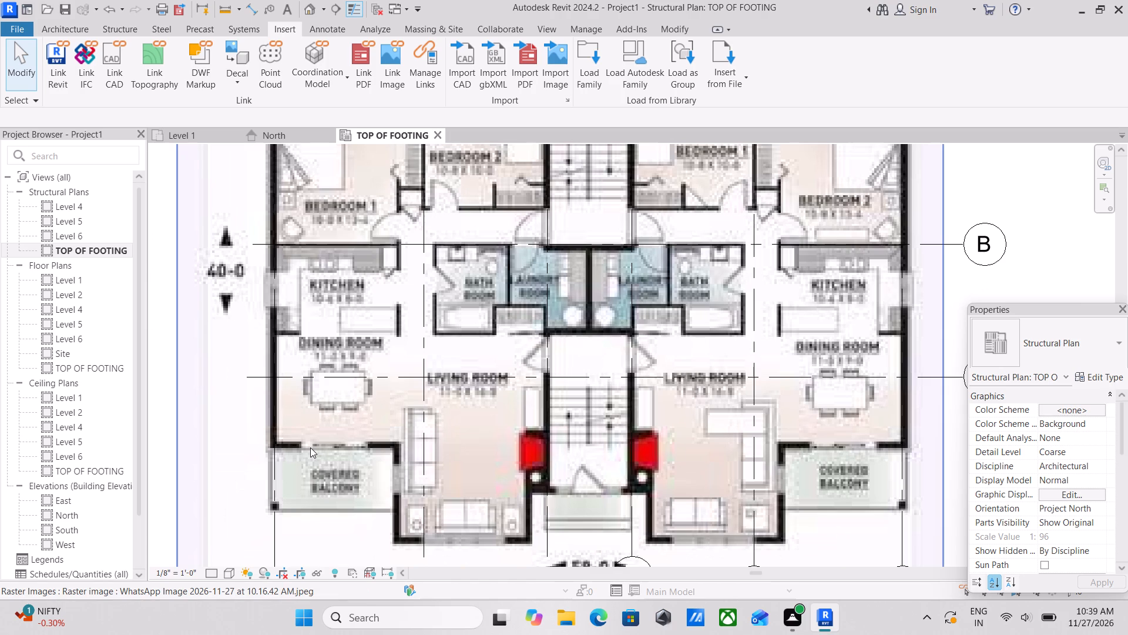
{"action": "scroll", "coordinate": [224, 464], "scroll_direction": "up", "scroll_amount": 2}
{"action": "middle_click_drag", "start_coordinate": [286, 452], "coordinate": [264, 450]}
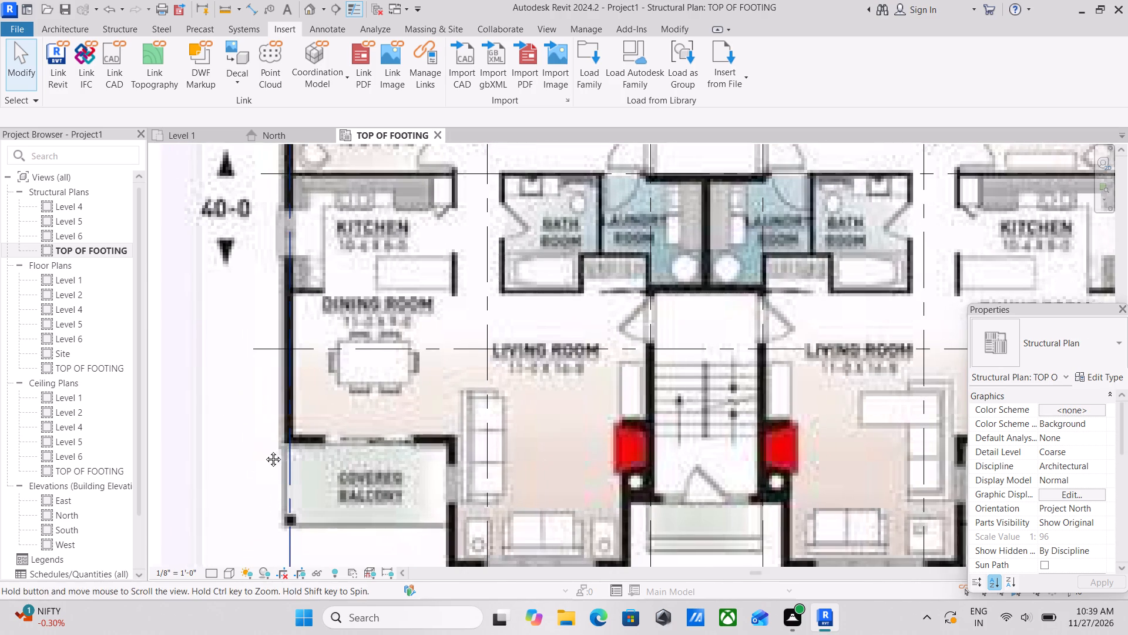
{"action": "middle_click_drag", "start_coordinate": [264, 450], "coordinate": [256, 448]}
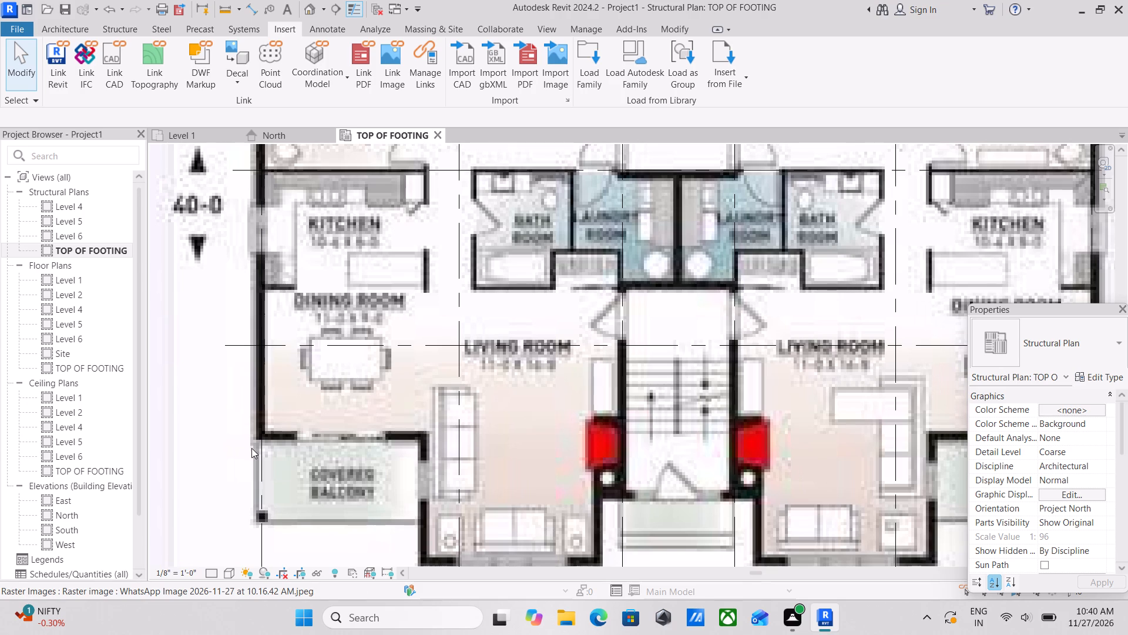
{"action": "scroll", "coordinate": [256, 435], "scroll_direction": "down", "scroll_amount": 4}
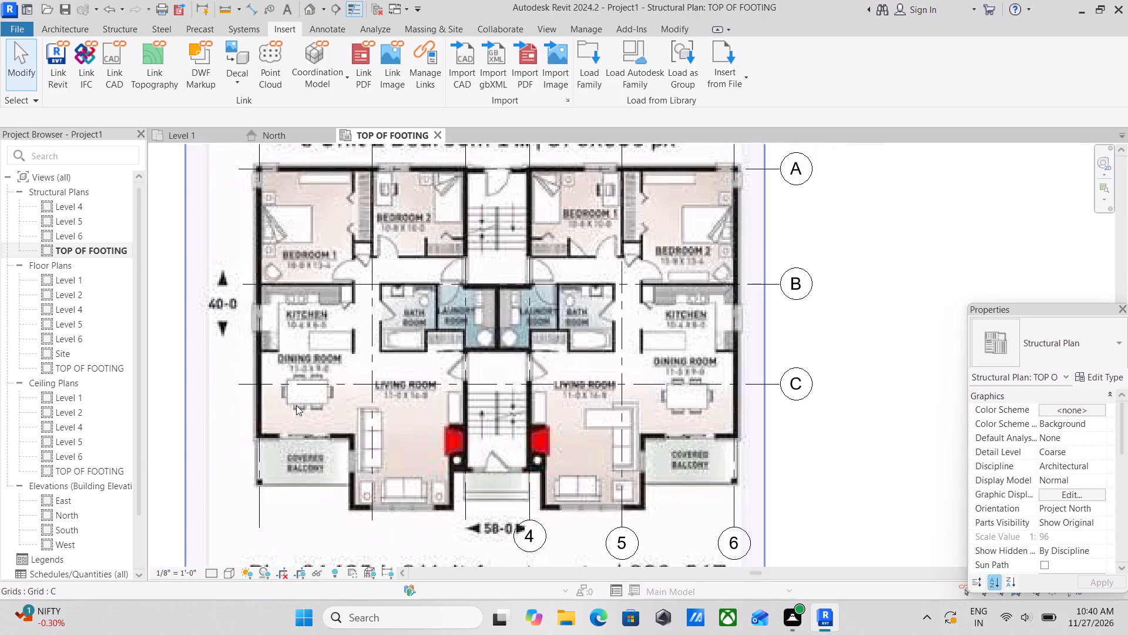
{"action": "scroll", "coordinate": [290, 436], "scroll_direction": "up", "scroll_amount": 5}
{"action": "type", "text": "GR"}
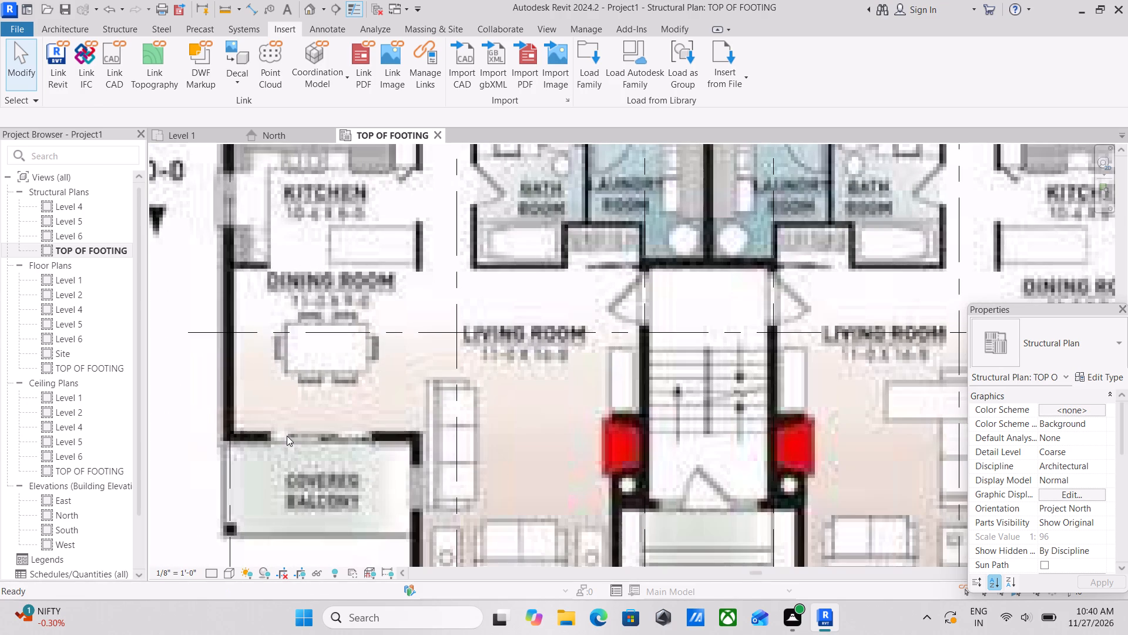
{"action": "scroll", "coordinate": [229, 433], "scroll_direction": "up", "scroll_amount": 3}
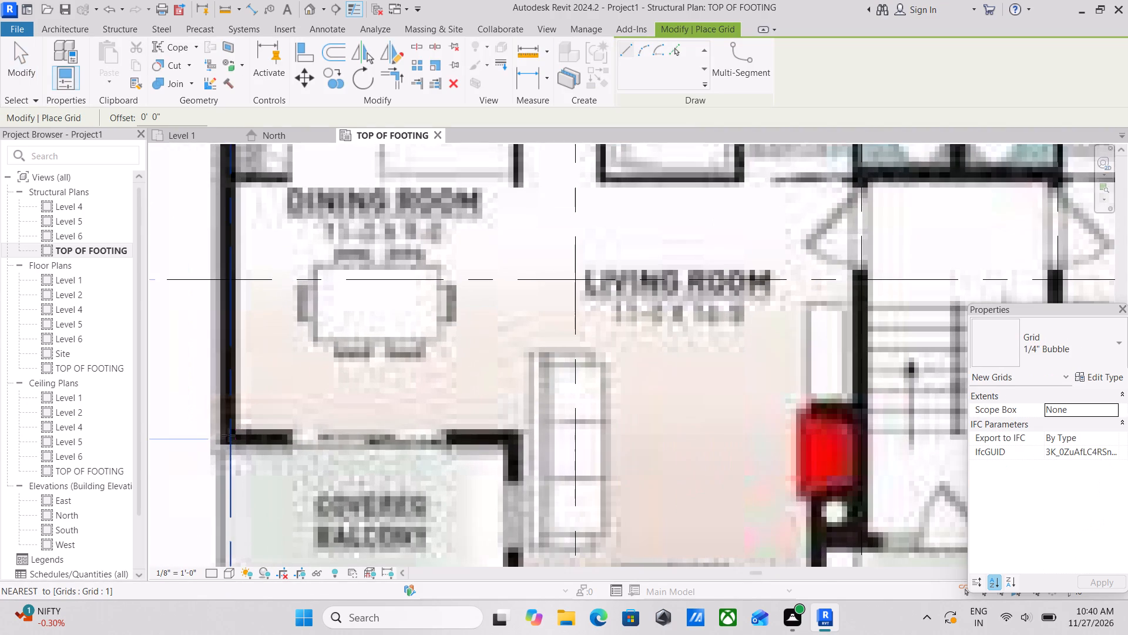
{"action": "left_click", "coordinate": [165, 435]}
{"action": "middle_click_drag", "start_coordinate": [401, 443], "coordinate": [117, 439]}
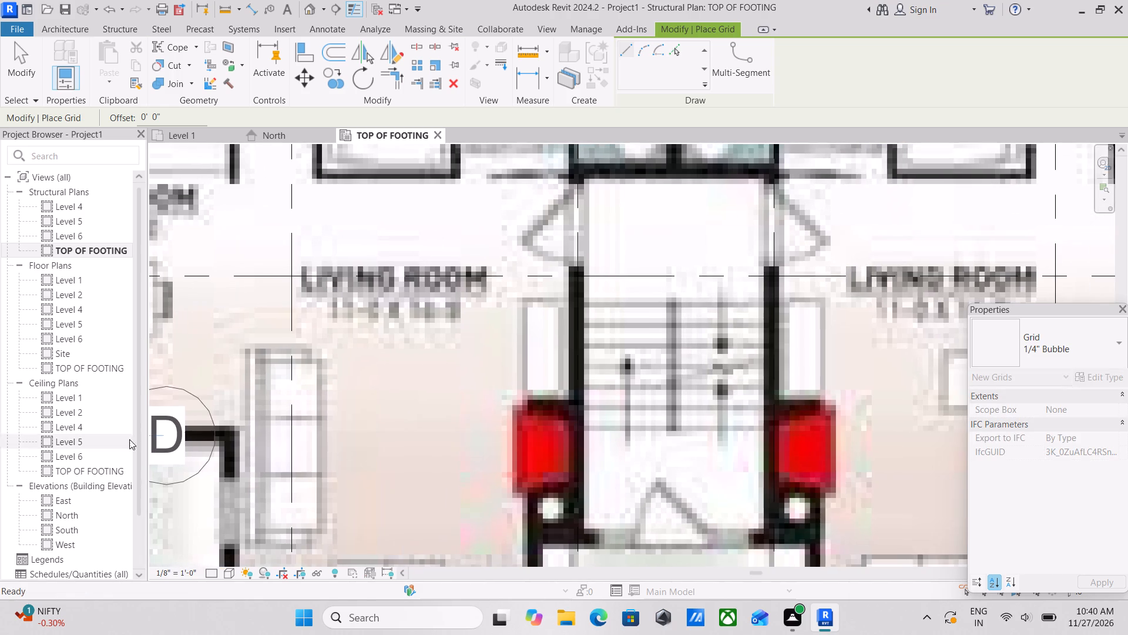
{"action": "middle_click_drag", "start_coordinate": [379, 434], "coordinate": [280, 435]}
{"action": "middle_click_drag", "start_coordinate": [459, 437], "coordinate": [99, 443]}
{"action": "middle_click_drag", "start_coordinate": [451, 442], "coordinate": [184, 455]}
{"action": "middle_click_drag", "start_coordinate": [466, 454], "coordinate": [226, 464]}
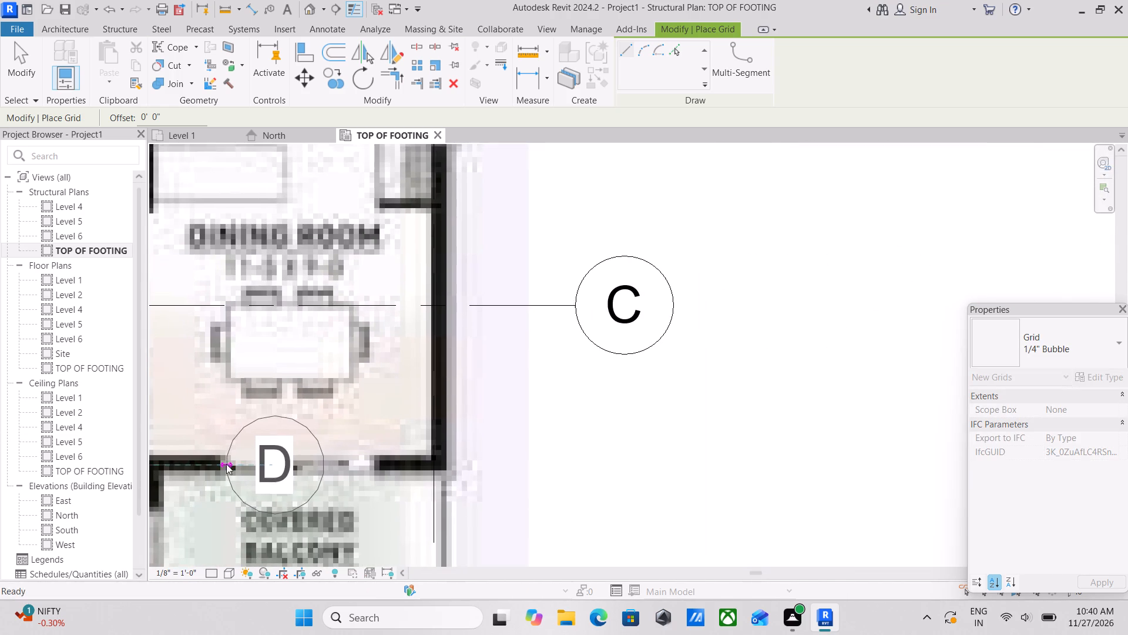
{"action": "middle_click_drag", "start_coordinate": [466, 456], "coordinate": [420, 457]}
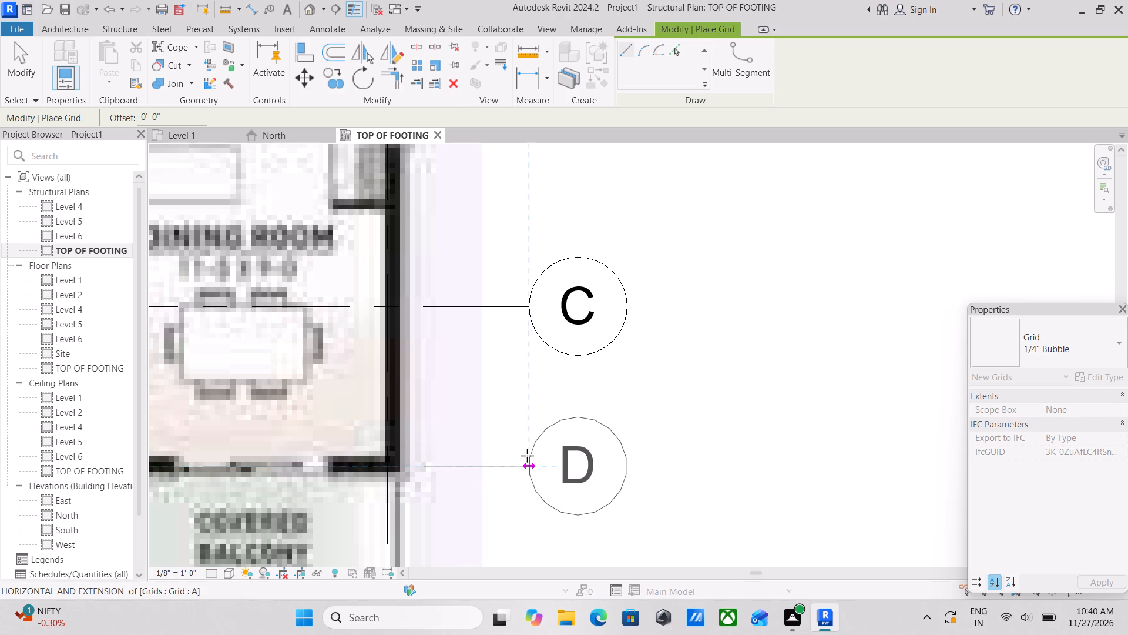
{"action": "left_click", "coordinate": [524, 466]}
{"action": "key", "text": "Escape"}
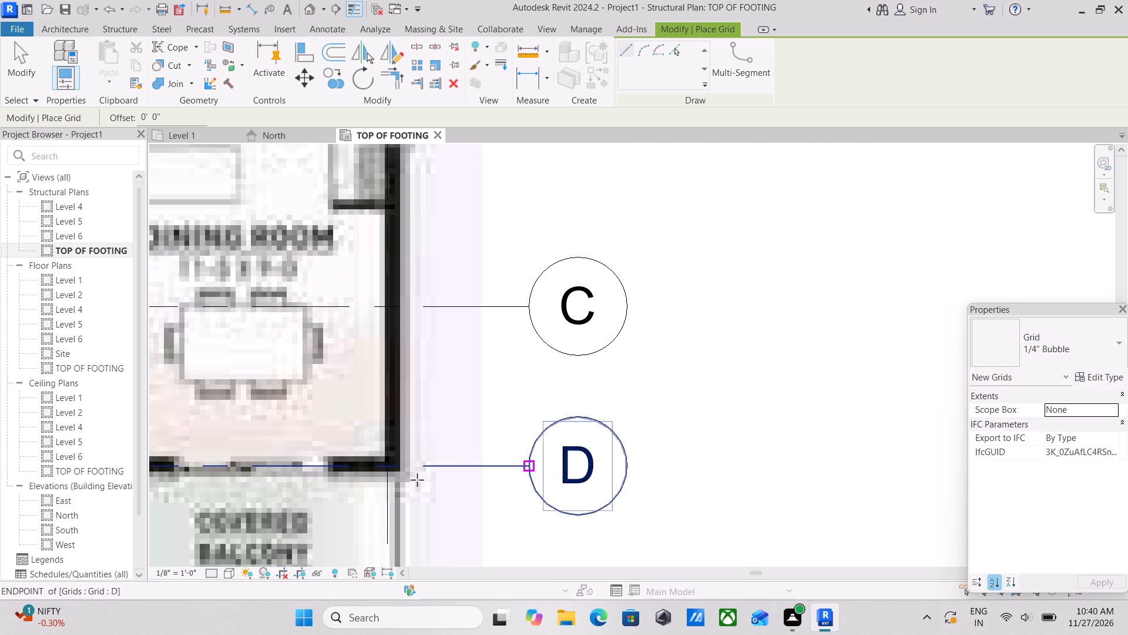
{"action": "key", "text": "Escape"}
{"action": "scroll", "coordinate": [347, 479], "scroll_direction": "down", "scroll_amount": 2}
{"action": "scroll", "coordinate": [406, 472], "scroll_direction": "down", "scroll_amount": 3}
{"action": "scroll", "coordinate": [311, 477], "scroll_direction": "down", "scroll_amount": 2}
{"action": "key", "text": "Escape"}
Examine the grid layout against the plan's living room walls, stair entrance and covered balconies.
{"action": "scroll", "coordinate": [307, 456], "scroll_direction": "down", "scroll_amount": 2}
{"action": "middle_click_drag", "start_coordinate": [301, 456], "coordinate": [343, 446]}
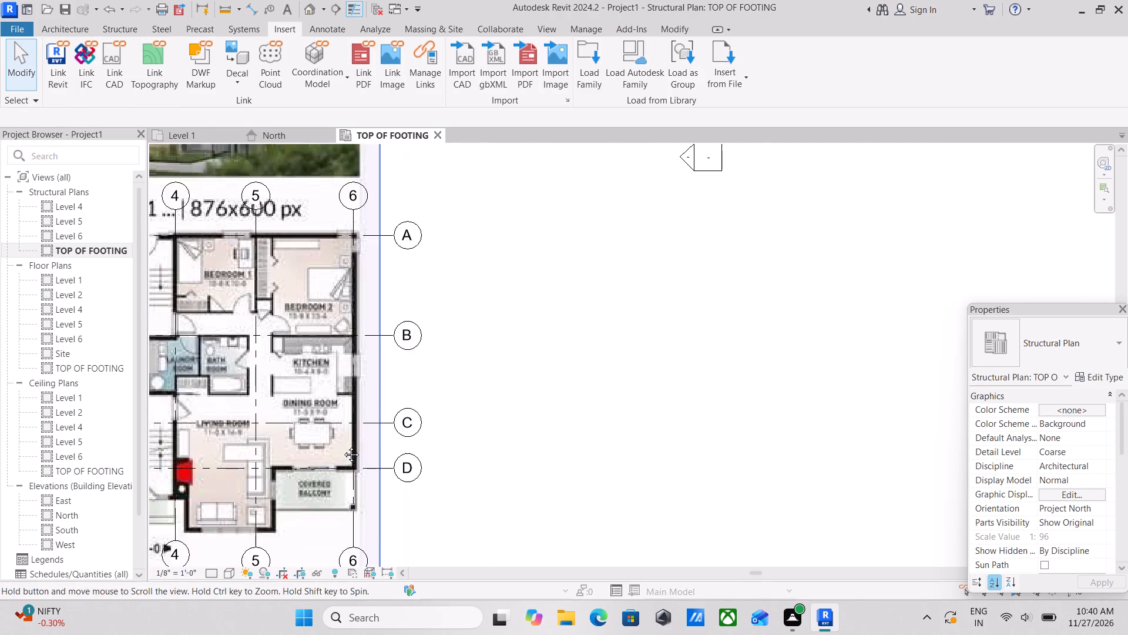
{"action": "middle_click_drag", "start_coordinate": [343, 446], "coordinate": [364, 437]}
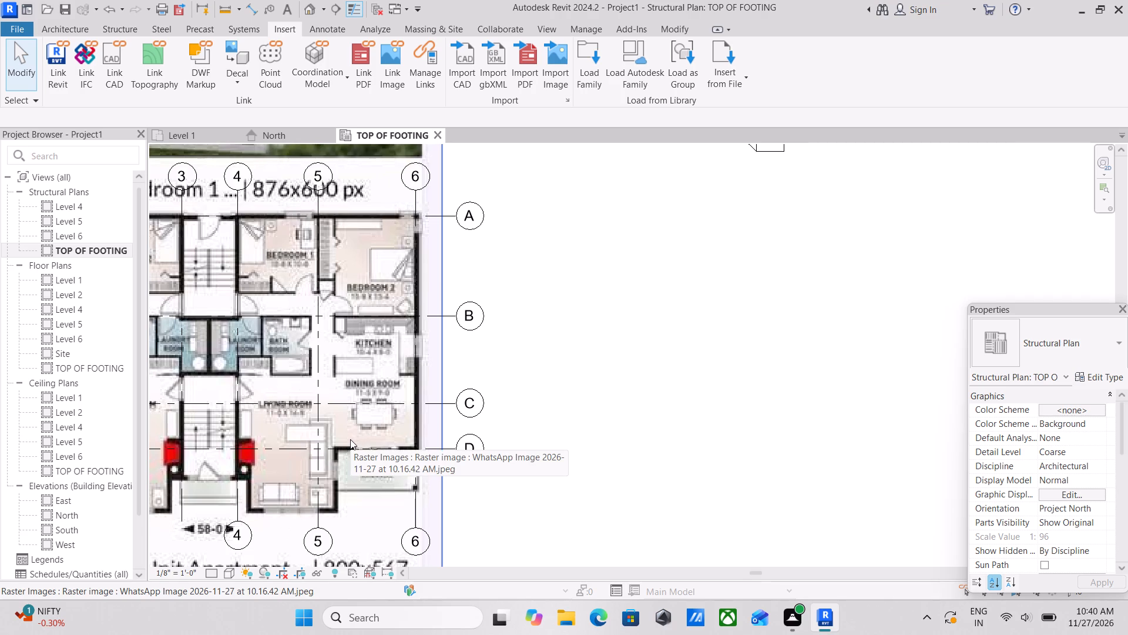
{"action": "scroll", "coordinate": [374, 418], "scroll_direction": "up", "scroll_amount": 1}
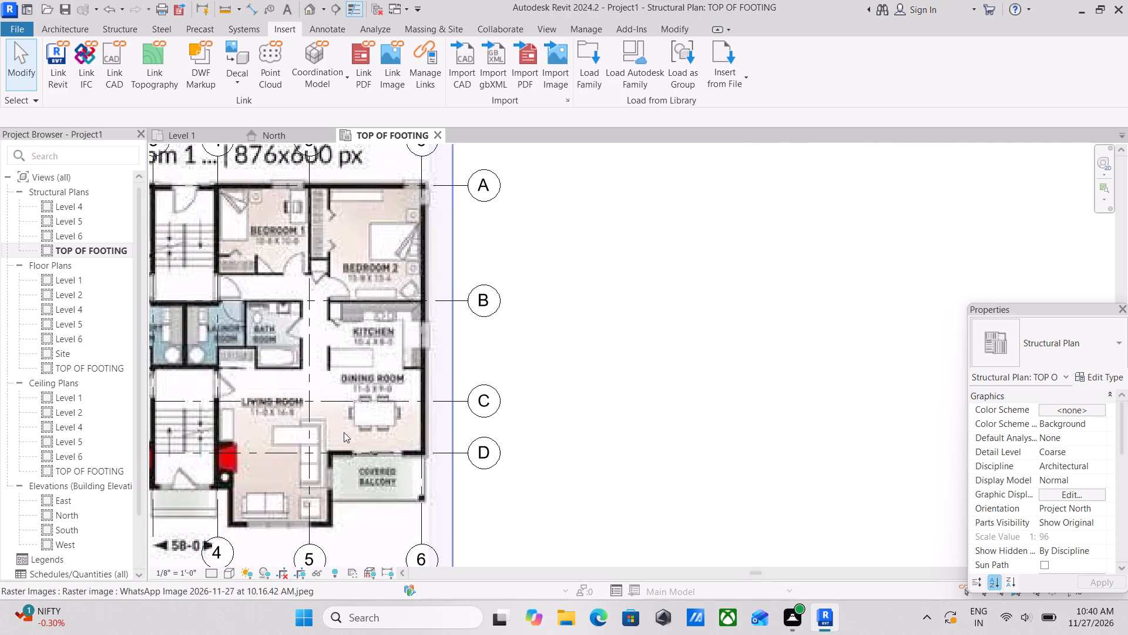
{"action": "middle_click_drag", "start_coordinate": [238, 449], "coordinate": [412, 397]}
{"action": "scroll", "coordinate": [239, 465], "scroll_direction": "up", "scroll_amount": 3}
{"action": "scroll", "coordinate": [191, 486], "scroll_direction": "up", "scroll_amount": 1}
{"action": "middle_click_drag", "start_coordinate": [198, 485], "coordinate": [293, 475]}
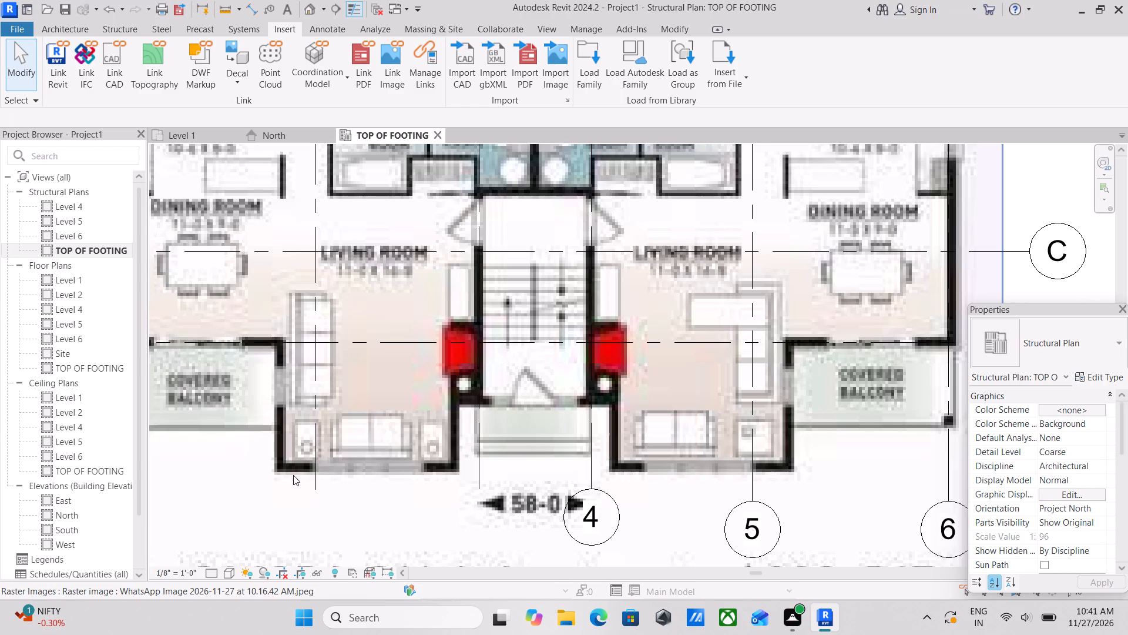
{"action": "scroll", "coordinate": [252, 482], "scroll_direction": "down", "scroll_amount": 1}
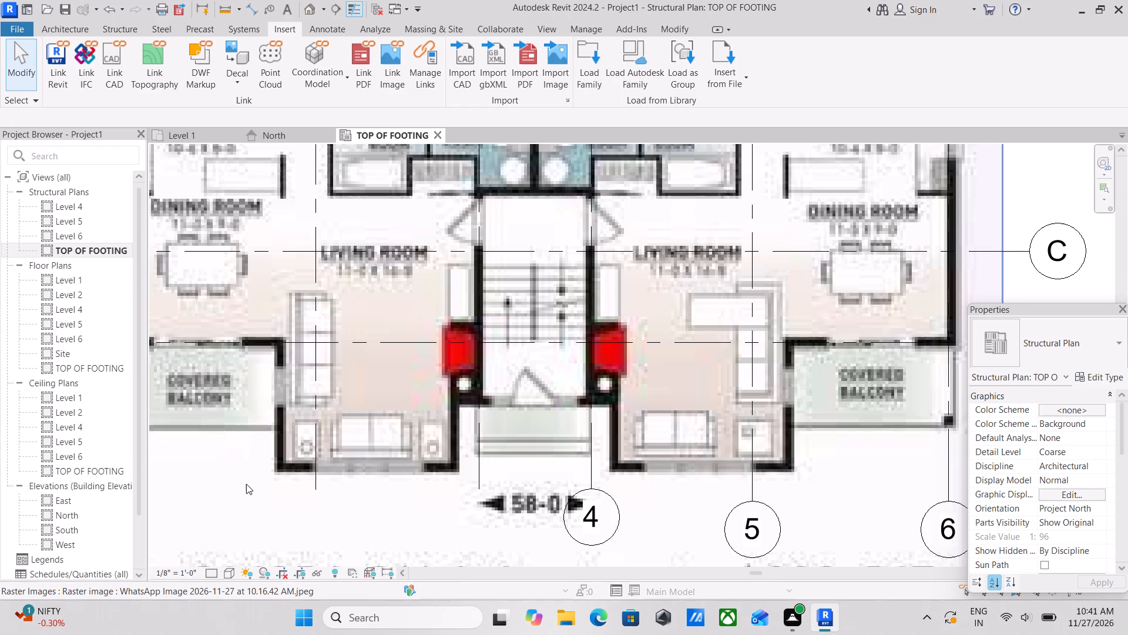
{"action": "middle_click_drag", "start_coordinate": [289, 461], "coordinate": [123, 501]}
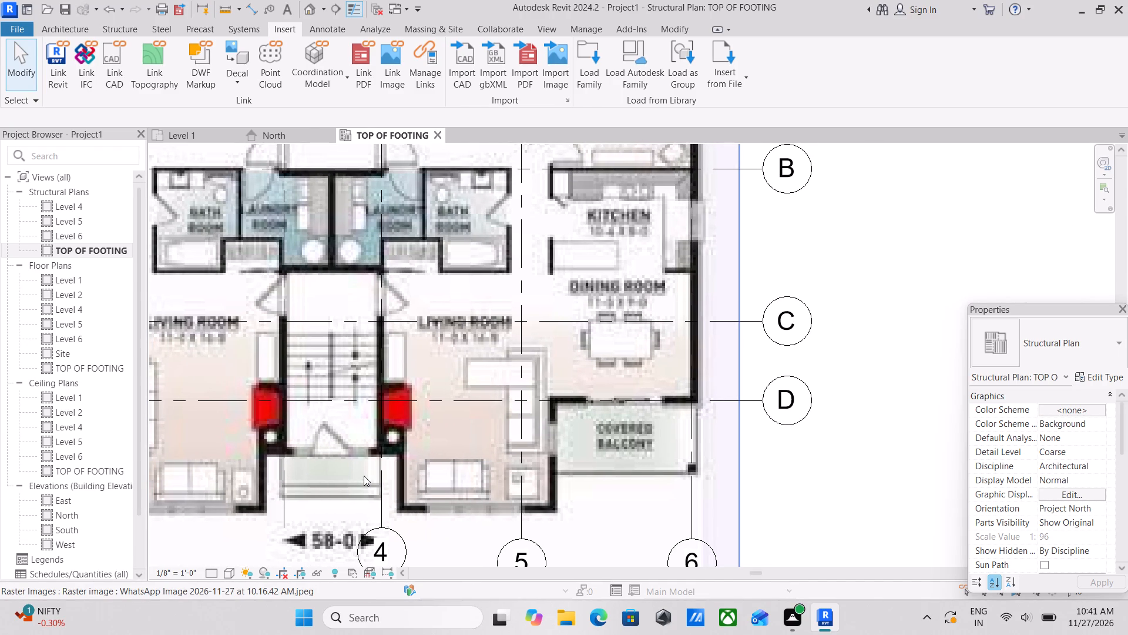
Examine the plan around the central stair, living rooms and covered balconies against the existing grids.
{"action": "scroll", "coordinate": [363, 474], "scroll_direction": "down", "scroll_amount": 2}
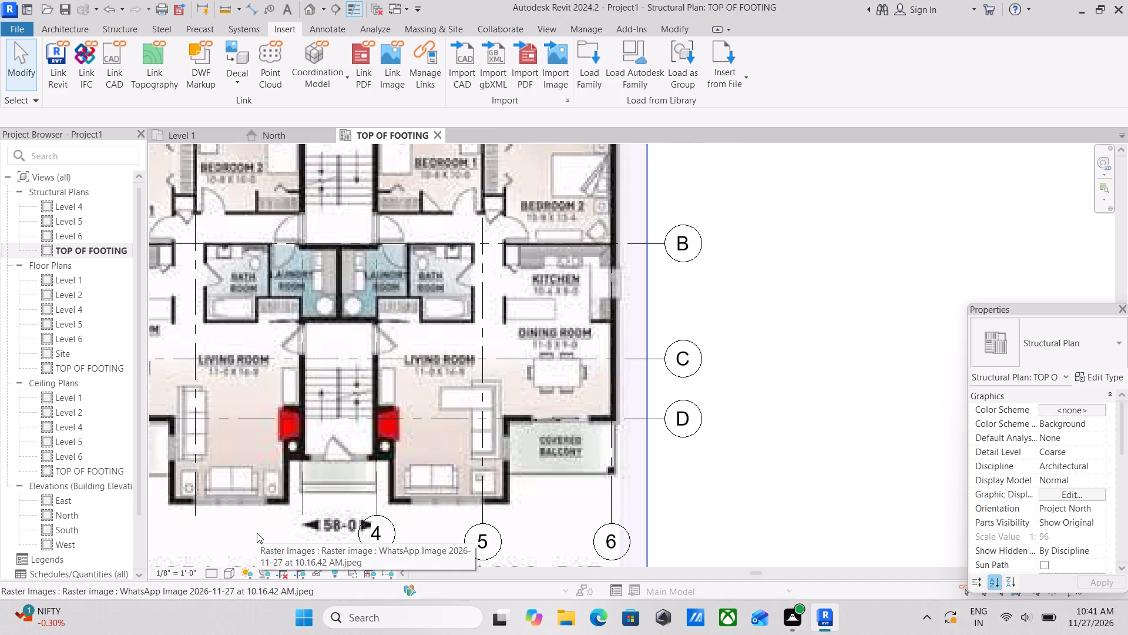
{"action": "scroll", "coordinate": [283, 522], "scroll_direction": "down", "scroll_amount": 3}
{"action": "scroll", "coordinate": [319, 430], "scroll_direction": "down", "scroll_amount": 1}
{"action": "middle_click_drag", "start_coordinate": [250, 496], "coordinate": [337, 470]}
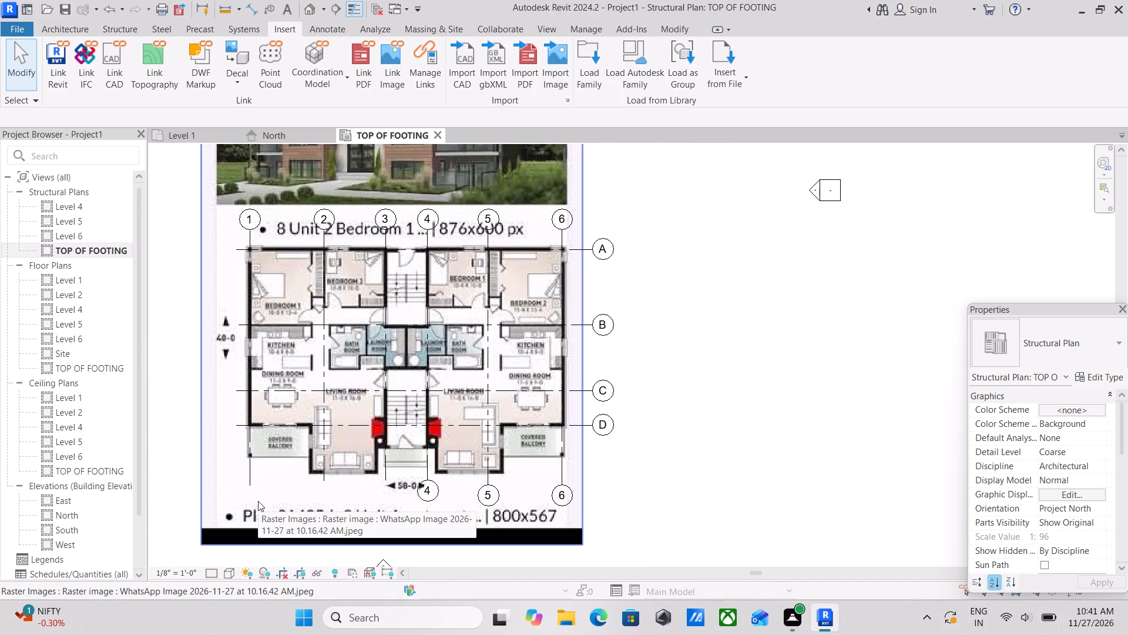
{"action": "scroll", "coordinate": [244, 452], "scroll_direction": "up", "scroll_amount": 4}
{"action": "scroll", "coordinate": [294, 462], "scroll_direction": "up", "scroll_amount": 1}
{"action": "middle_click_drag", "start_coordinate": [294, 462], "coordinate": [245, 462]}
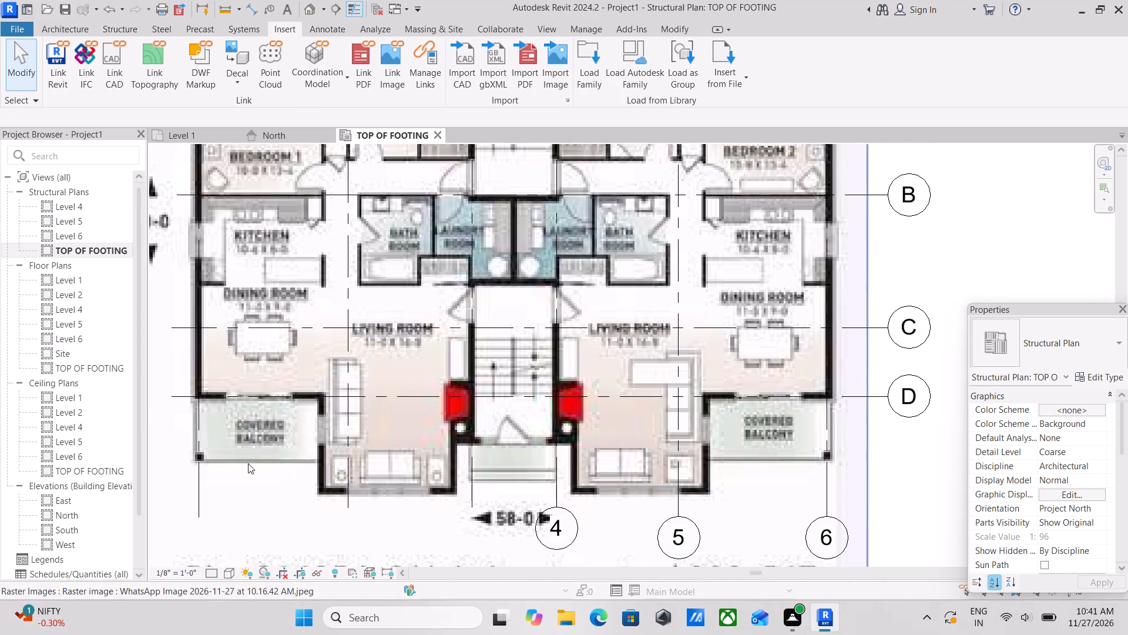
{"action": "middle_click_drag", "start_coordinate": [345, 454], "coordinate": [300, 457]}
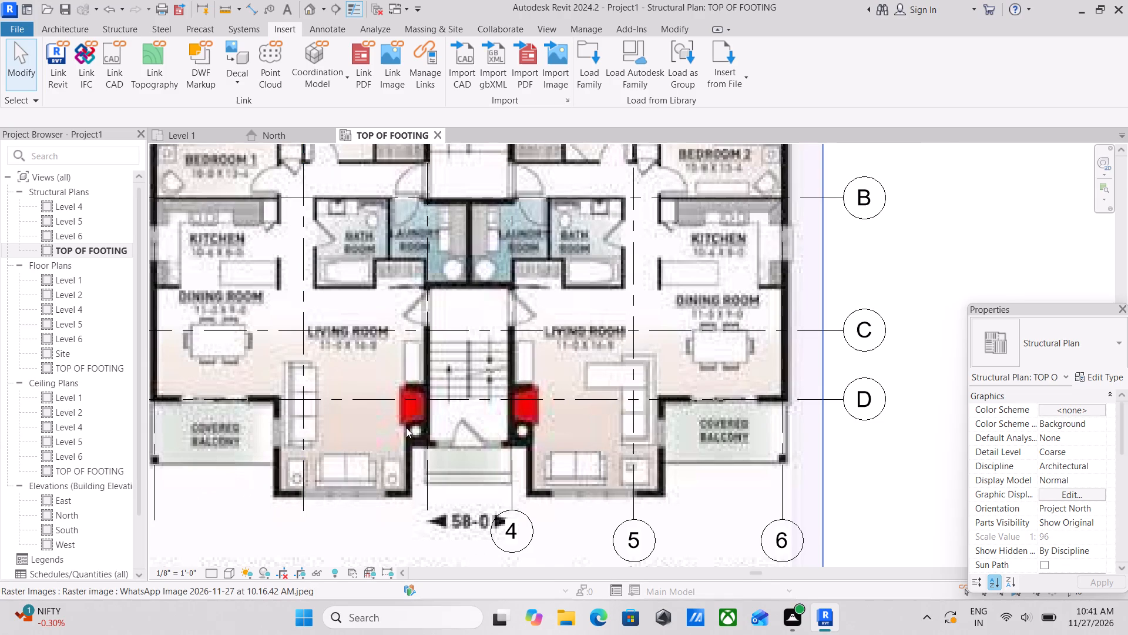
{"action": "scroll", "coordinate": [407, 427], "scroll_direction": "up", "scroll_amount": 2}
{"action": "middle_click_drag", "start_coordinate": [407, 427], "coordinate": [182, 542]}
{"action": "scroll", "coordinate": [167, 544], "scroll_direction": "up", "scroll_amount": 1}
{"action": "scroll", "coordinate": [288, 470], "scroll_direction": "up", "scroll_amount": 2}
{"action": "middle_click_drag", "start_coordinate": [221, 460], "coordinate": [268, 447]}
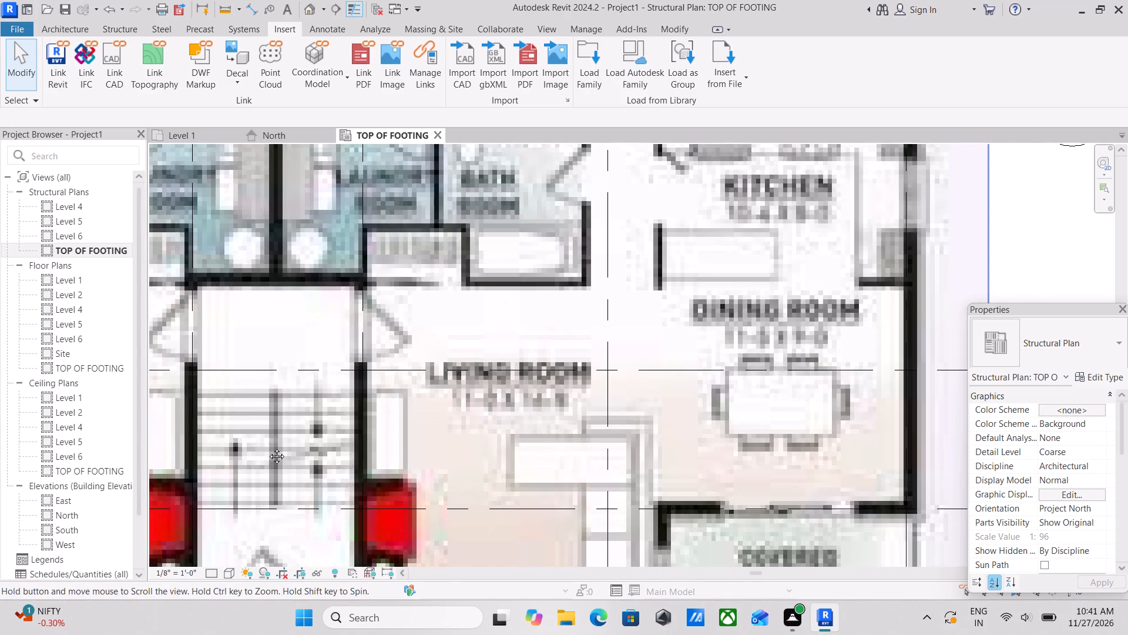
{"action": "middle_click_drag", "start_coordinate": [268, 447], "coordinate": [381, 368]}
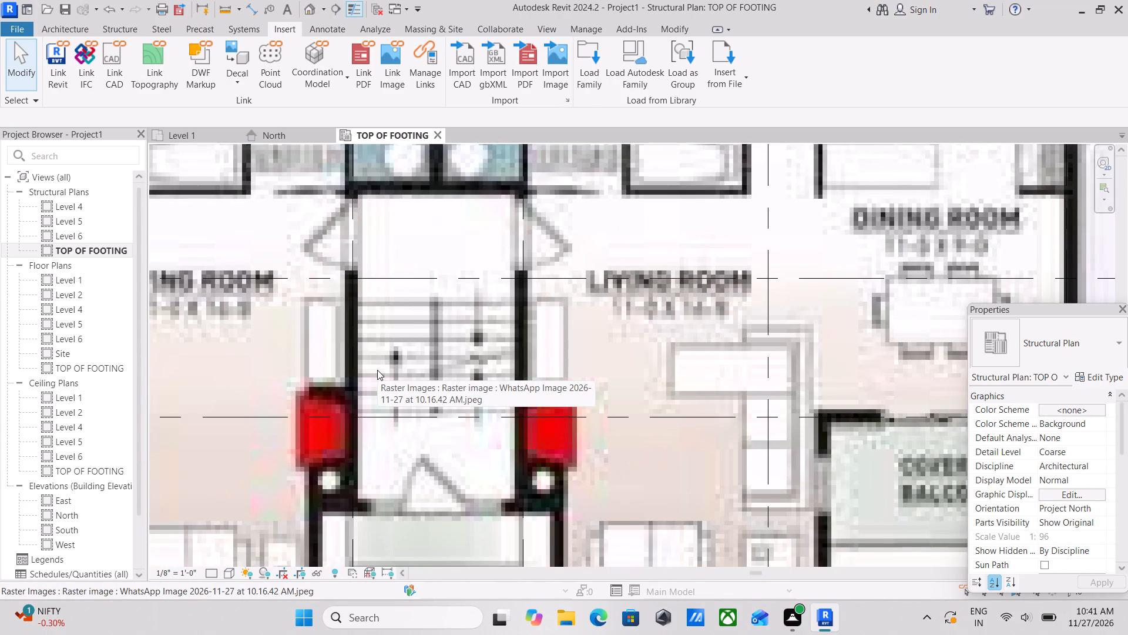
{"action": "scroll", "coordinate": [377, 370], "scroll_direction": "down", "scroll_amount": 2}
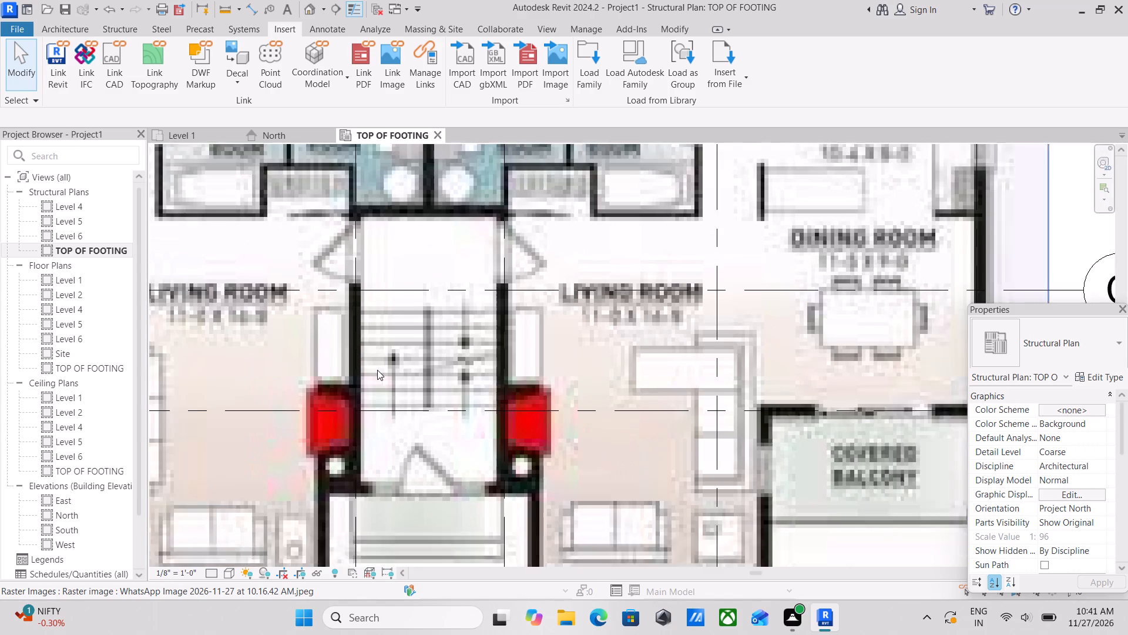
{"action": "scroll", "coordinate": [335, 413], "scroll_direction": "down", "scroll_amount": 1}
{"action": "middle_click_drag", "start_coordinate": [335, 413], "coordinate": [436, 383]}
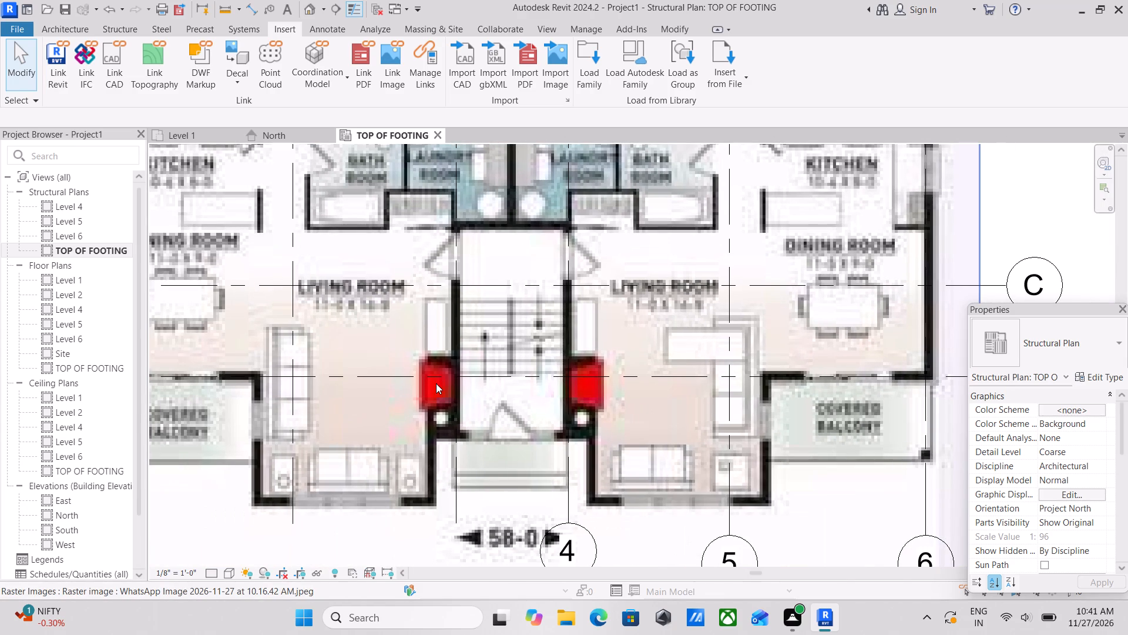
Draw horizontal grid E along the living rooms' front wall, from just outside the left living room corner to line up with grid D's bubble end.
{"action": "middle_click_drag", "start_coordinate": [290, 494], "coordinate": [433, 423]}
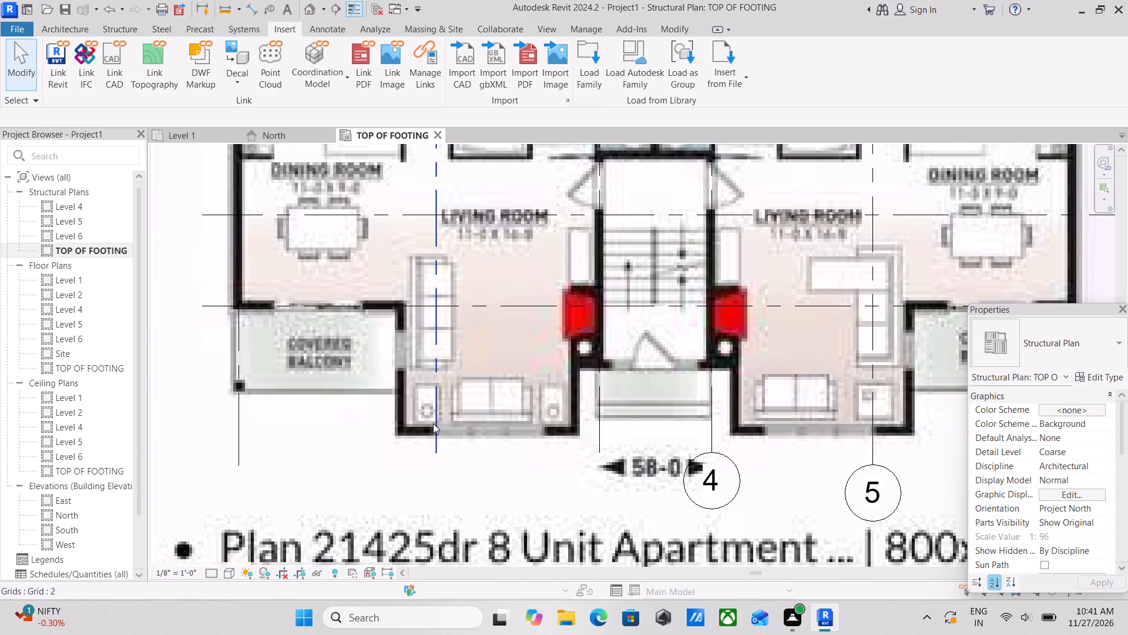
{"action": "middle_click_drag", "start_coordinate": [375, 490], "coordinate": [318, 491]}
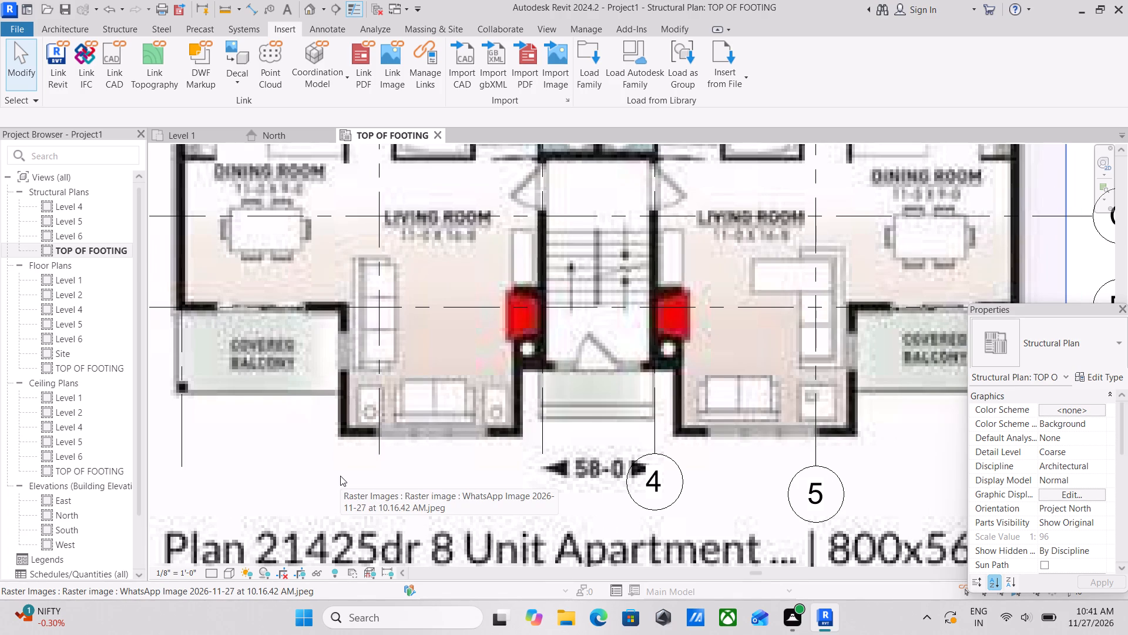
{"action": "type", "text": "GR"}
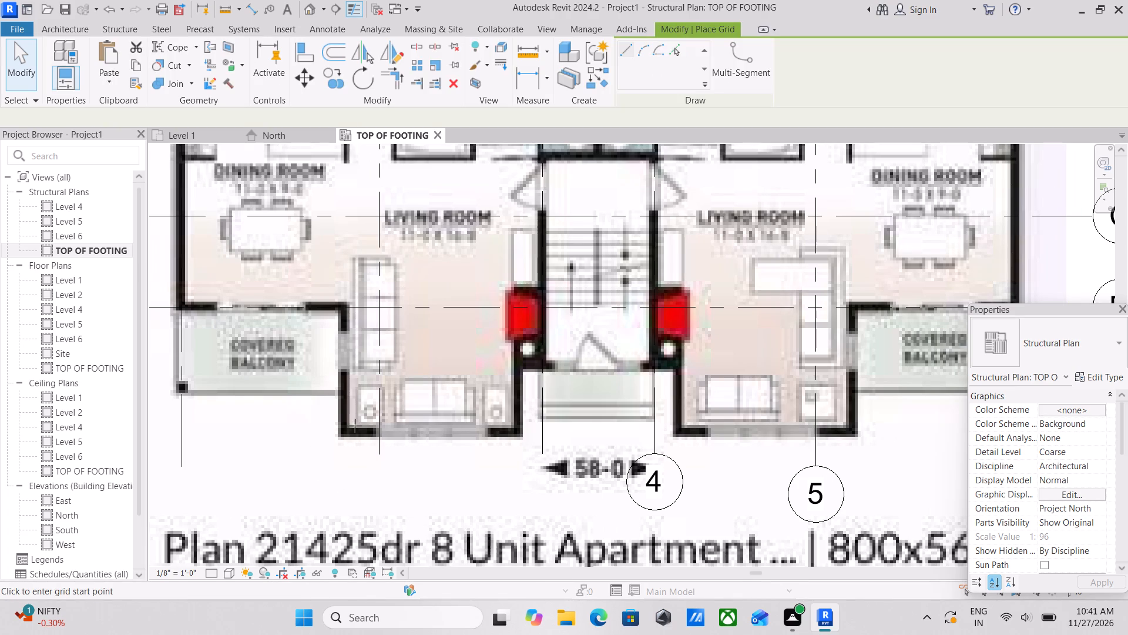
{"action": "left_click", "coordinate": [328, 433]}
{"action": "middle_click_drag", "start_coordinate": [438, 429], "coordinate": [311, 449]}
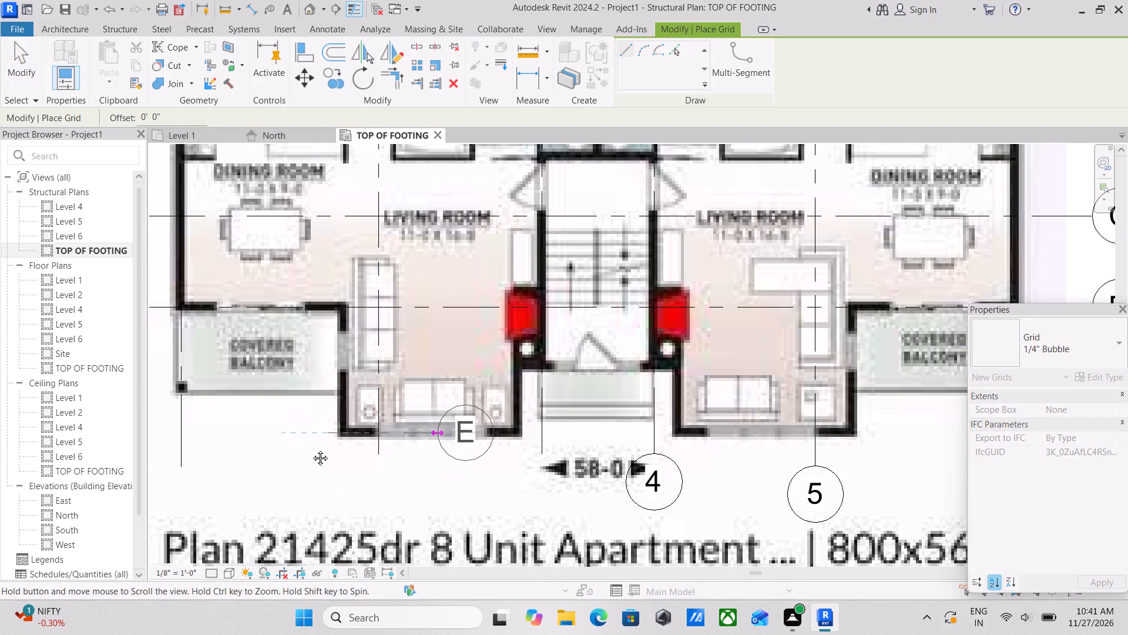
{"action": "middle_click_drag", "start_coordinate": [311, 449], "coordinate": [172, 474]}
{"action": "middle_click_drag", "start_coordinate": [422, 454], "coordinate": [388, 453]}
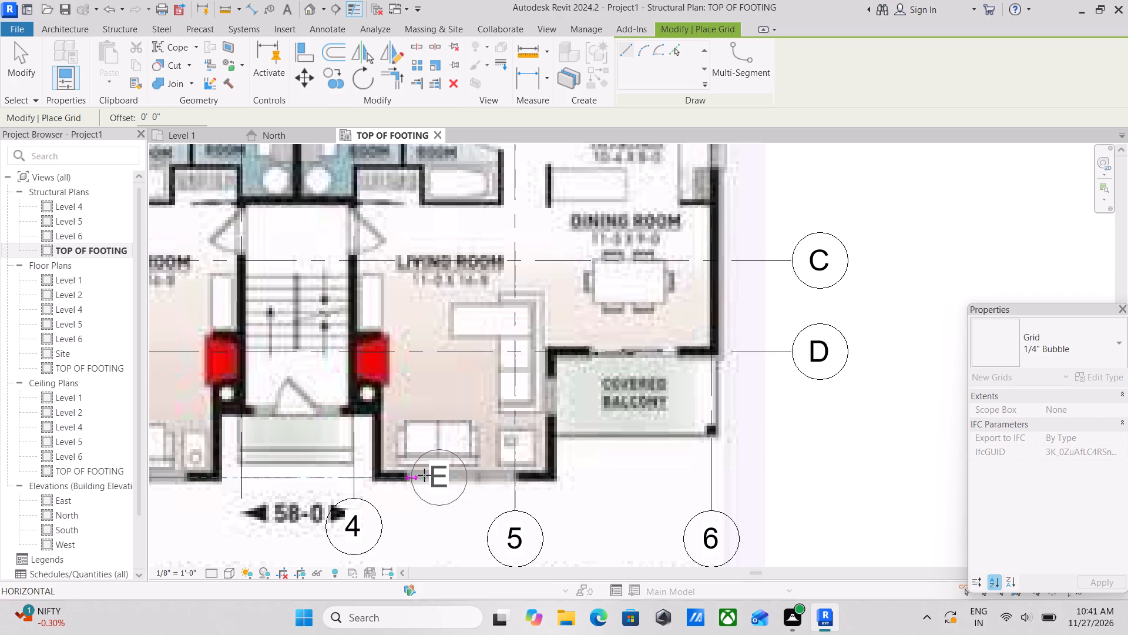
{"action": "middle_click_drag", "start_coordinate": [460, 482], "coordinate": [341, 482]}
{"action": "middle_click_drag", "start_coordinate": [472, 464], "coordinate": [308, 512]}
{"action": "scroll", "coordinate": [472, 464], "scroll_direction": "down", "scroll_amount": 1}
{"action": "scroll", "coordinate": [401, 514], "scroll_direction": "up", "scroll_amount": 1}
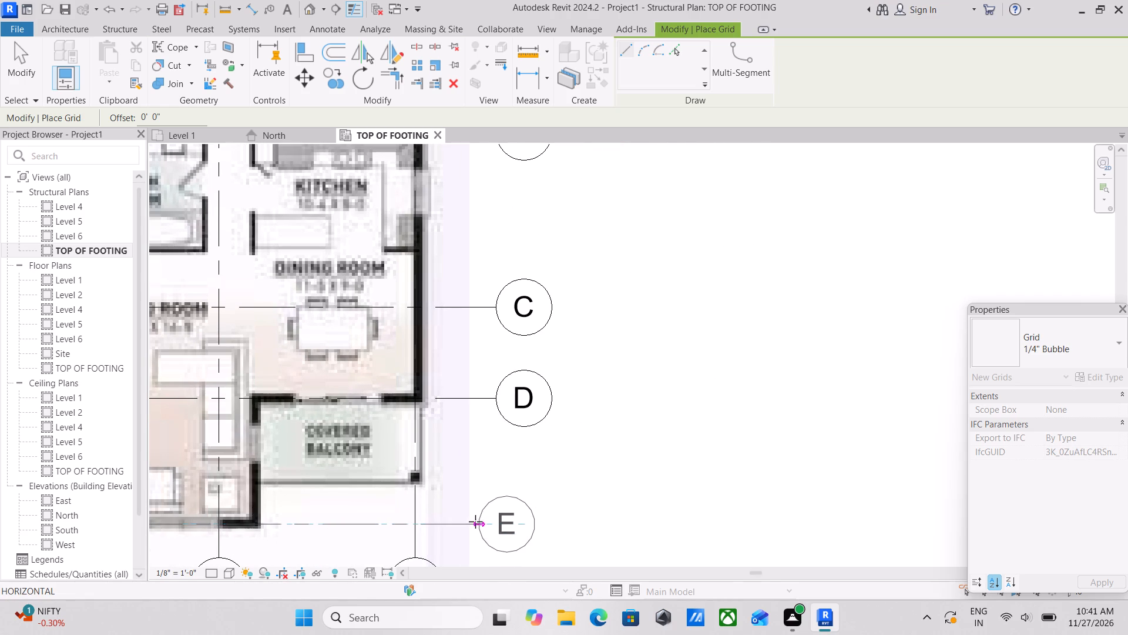
{"action": "left_click", "coordinate": [495, 522]}
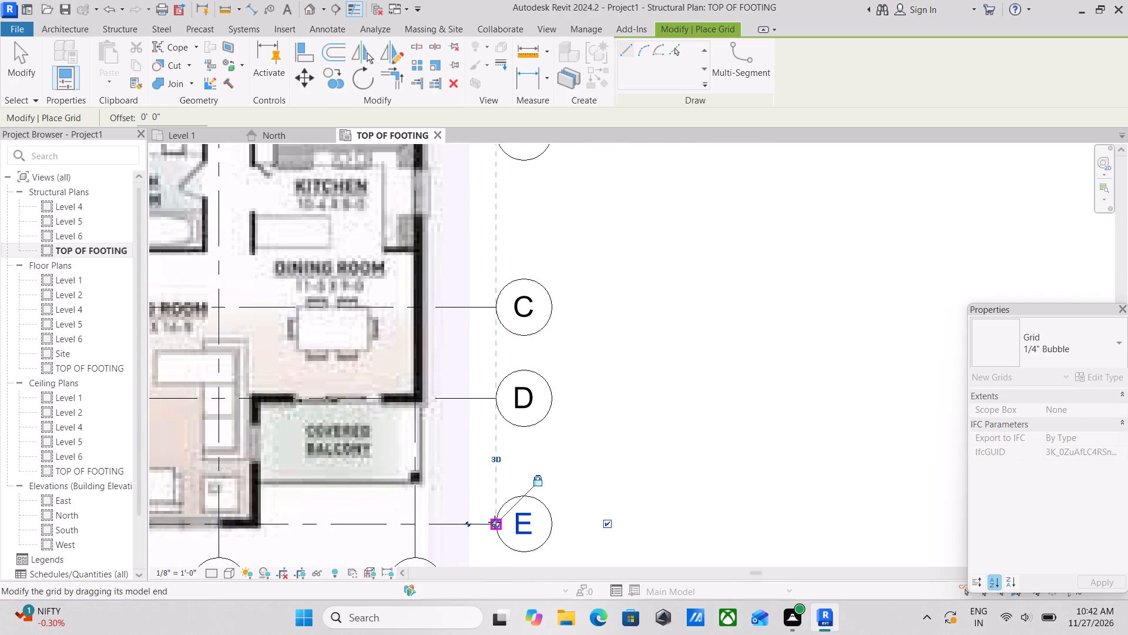
{"action": "scroll", "coordinate": [495, 522], "scroll_direction": "down", "scroll_amount": 4}
{"action": "key", "text": "Escape"}
{"action": "scroll", "coordinate": [495, 522], "scroll_direction": "down", "scroll_amount": 2}
{"action": "key", "text": "Escape"}
{"action": "key", "text": "Escape"}
{"action": "scroll", "coordinate": [391, 499], "scroll_direction": "down", "scroll_amount": 1}
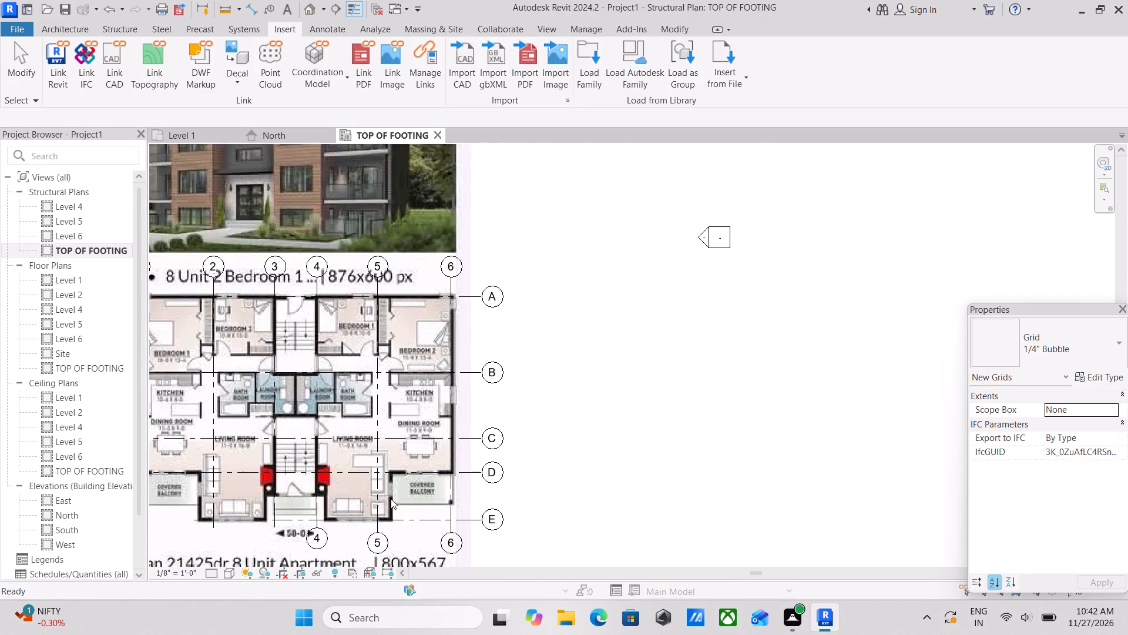
{"action": "scroll", "coordinate": [391, 499], "scroll_direction": "down", "scroll_amount": 1}
{"action": "key", "text": "Escape"}
Hide the lower bubbles of grids 4 and 5 below the plan, and toggle grid 5's lower end alignment lock.
{"action": "middle_click_drag", "start_coordinate": [332, 520], "coordinate": [449, 441]}
{"action": "scroll", "coordinate": [388, 463], "scroll_direction": "up", "scroll_amount": 2}
{"action": "middle_click_drag", "start_coordinate": [388, 463], "coordinate": [436, 400]}
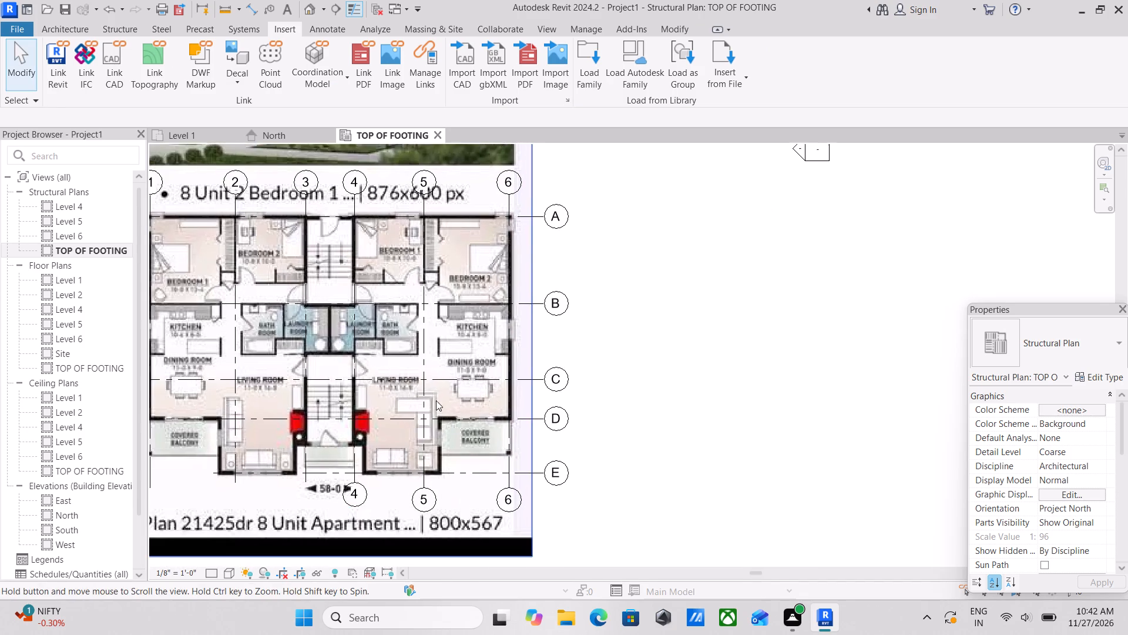
{"action": "scroll", "coordinate": [361, 503], "scroll_direction": "up", "scroll_amount": 2}
{"action": "left_click", "coordinate": [364, 499]}
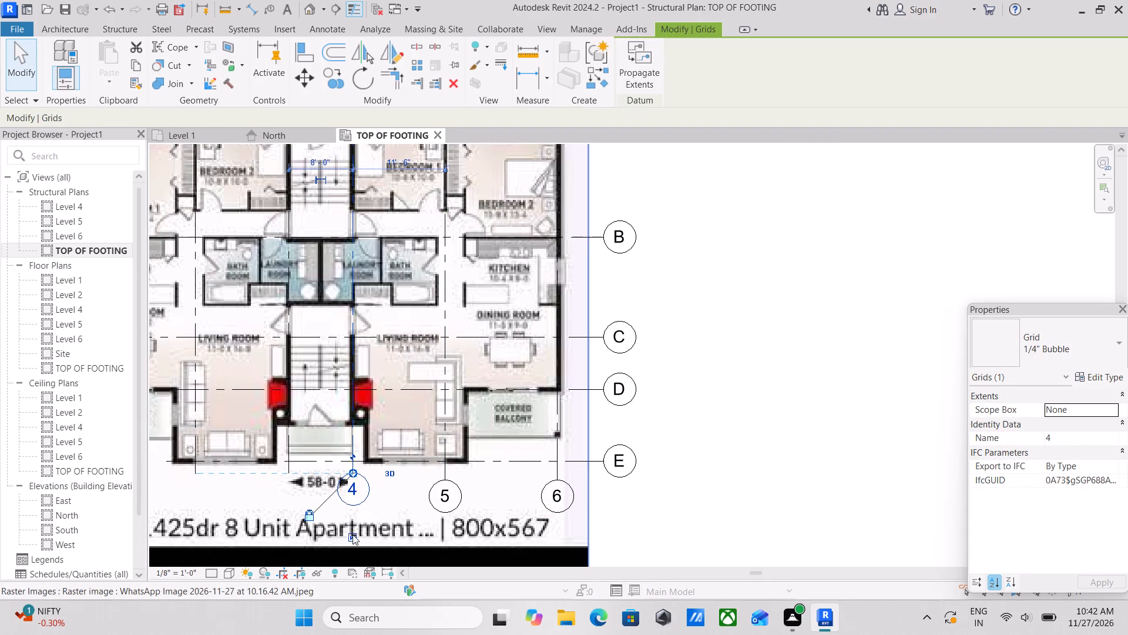
{"action": "left_click", "coordinate": [349, 538]}
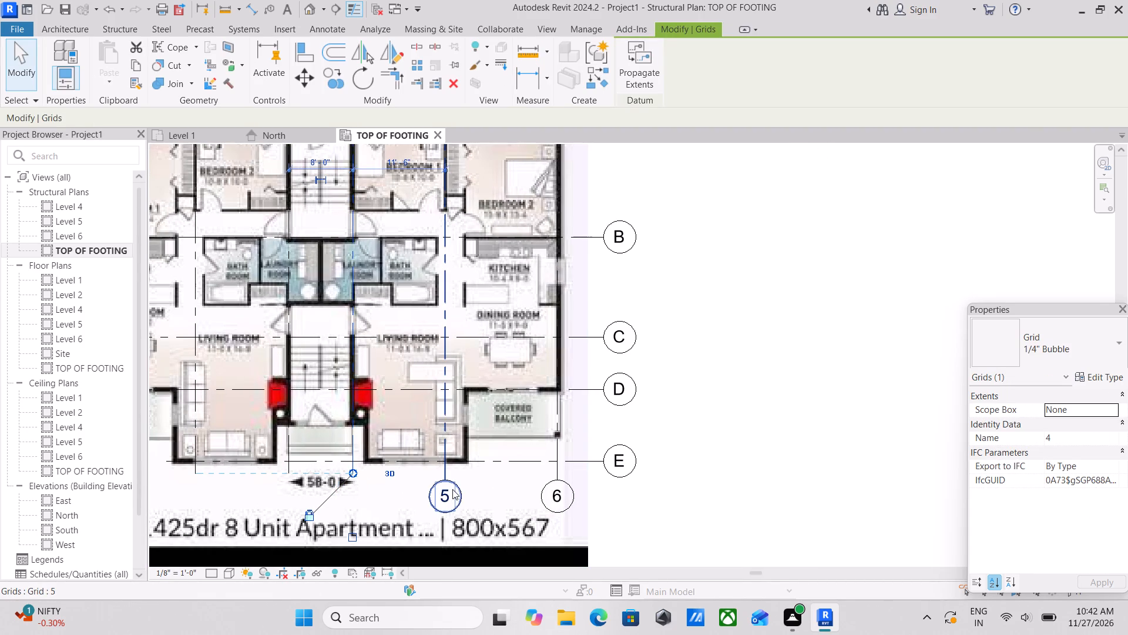
{"action": "left_click", "coordinate": [457, 502]}
{"action": "left_click", "coordinate": [449, 541]}
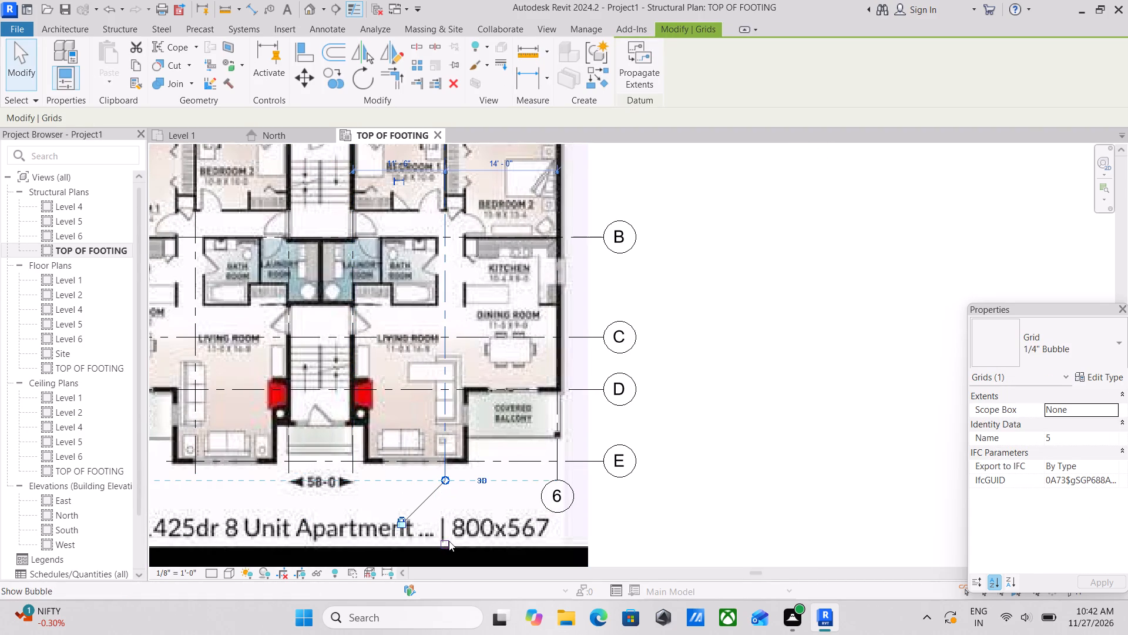
{"action": "left_click", "coordinate": [405, 520]}
{"action": "key", "text": "Escape"}
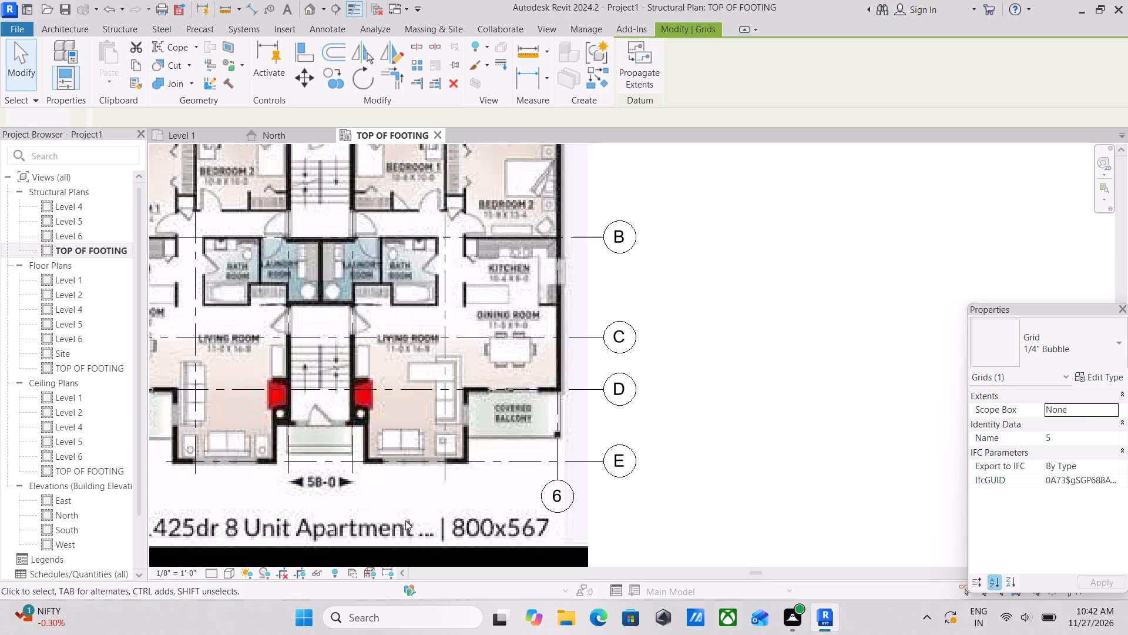
{"action": "key", "text": "Escape"}
Hide grid 6's lower bubble and unlock its lower end alignment.
{"action": "scroll", "coordinate": [405, 520], "scroll_direction": "down", "scroll_amount": 3}
{"action": "middle_click_drag", "start_coordinate": [450, 490], "coordinate": [391, 490]}
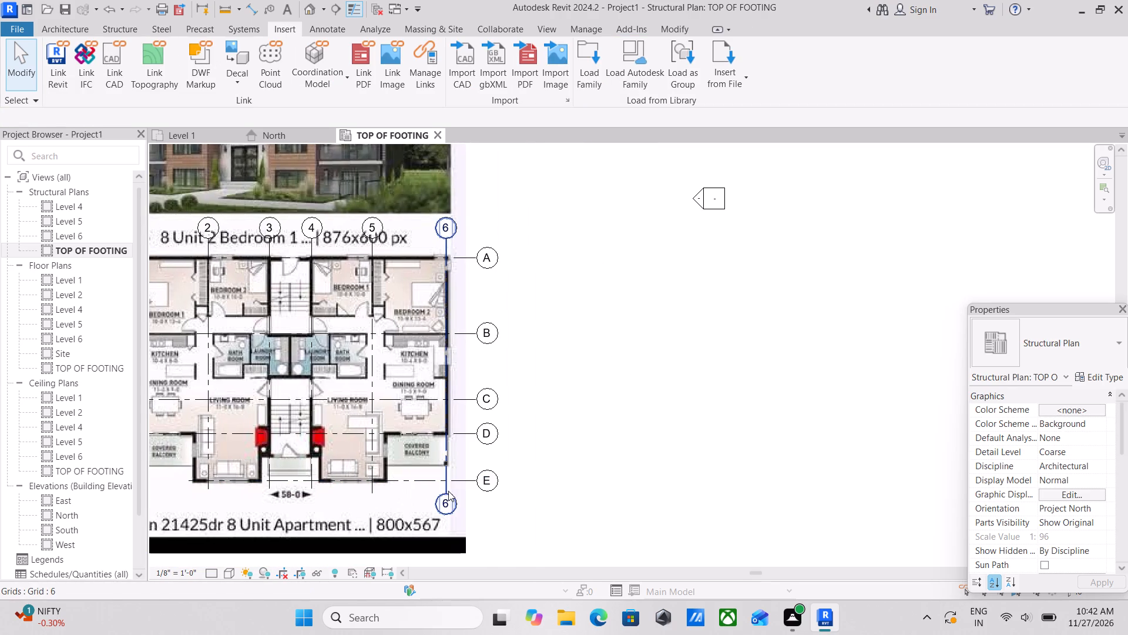
{"action": "left_click", "coordinate": [449, 492]}
{"action": "left_click", "coordinate": [445, 532]}
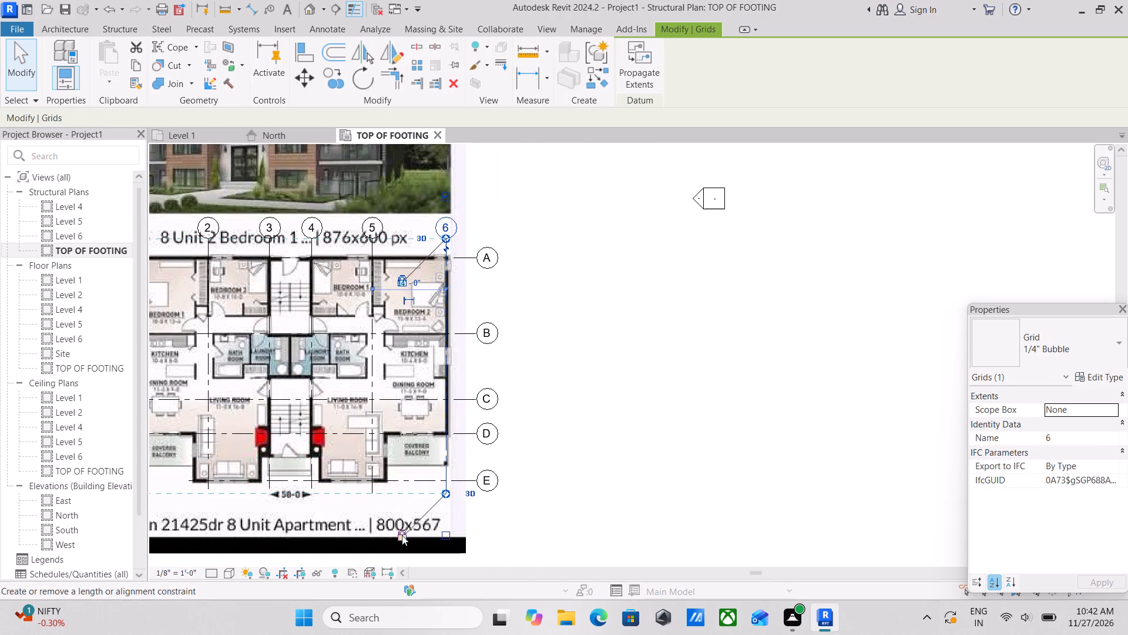
{"action": "left_click", "coordinate": [398, 535]}
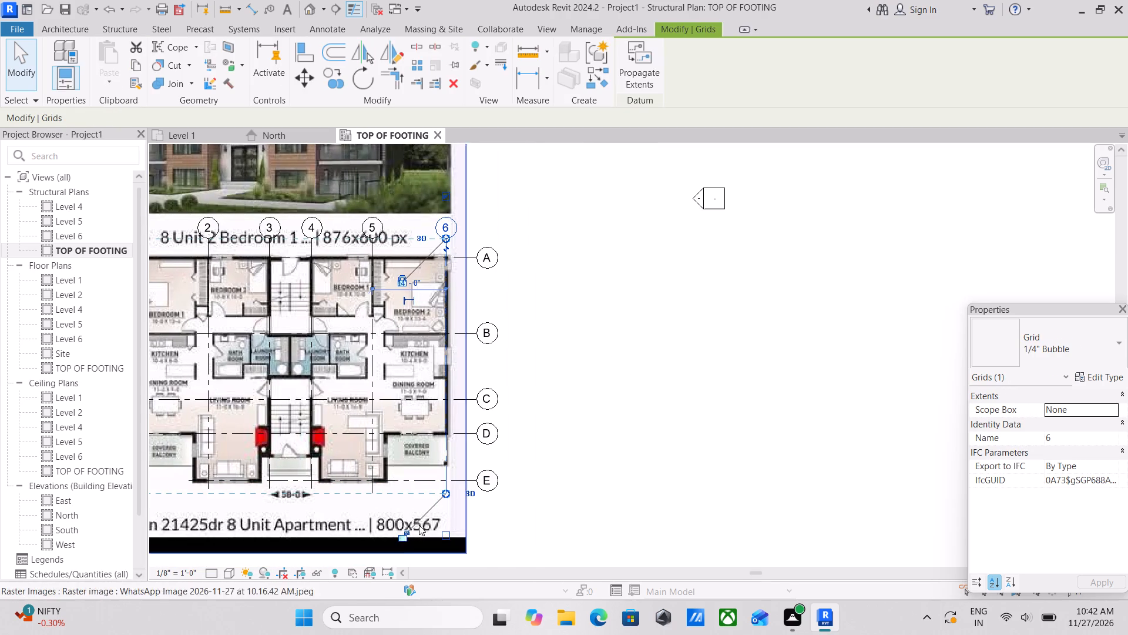
{"action": "left_click", "coordinate": [408, 539]}
{"action": "key", "text": "Escape"}
Examine the whole grid layout against the plan's bedrooms, bathrooms, laundry rooms, kitchens and stair walls.
{"action": "scroll", "coordinate": [333, 414], "scroll_direction": "down", "scroll_amount": 2}
{"action": "middle_click_drag", "start_coordinate": [159, 430], "coordinate": [404, 394]}
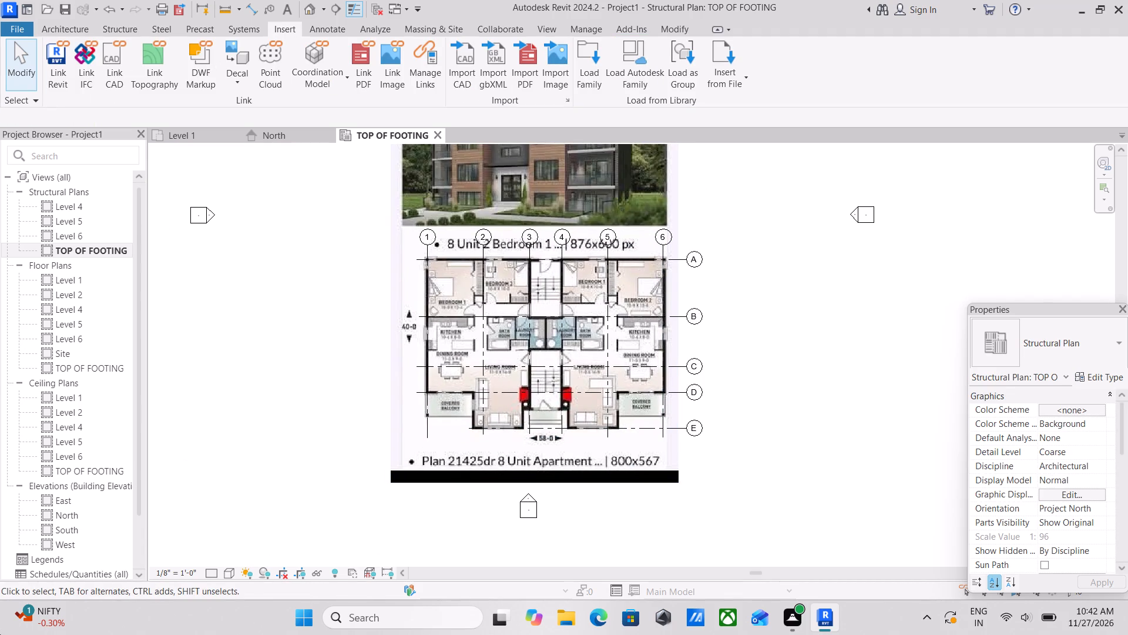
{"action": "scroll", "coordinate": [233, 534], "scroll_direction": "up", "scroll_amount": 3}
{"action": "middle_click_drag", "start_coordinate": [539, 335], "coordinate": [475, 519]}
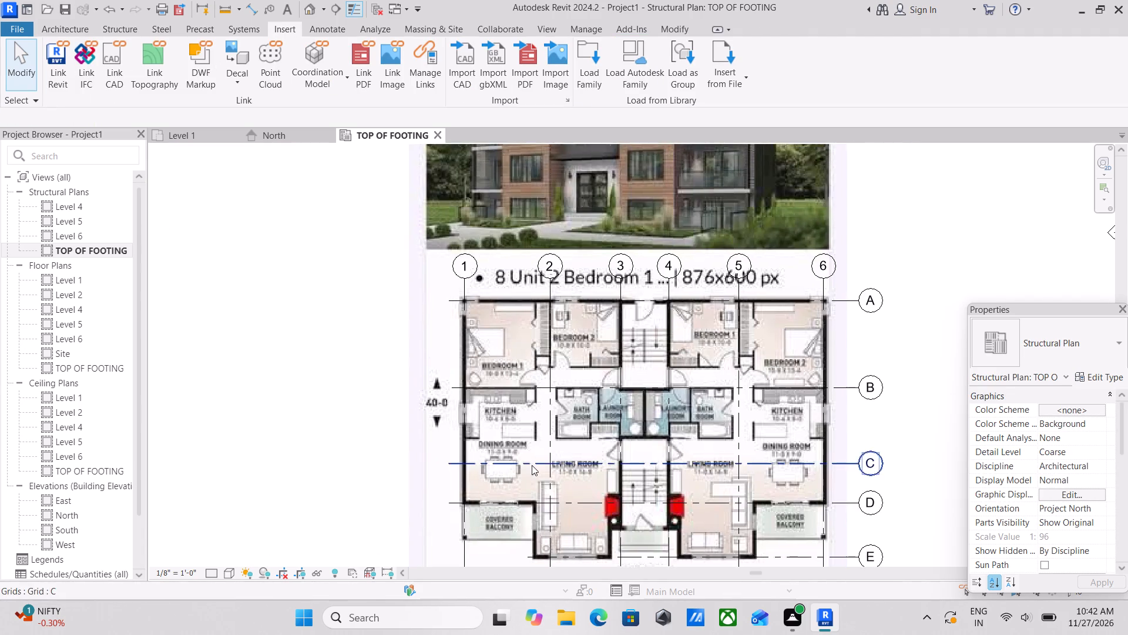
{"action": "middle_click_drag", "start_coordinate": [532, 465], "coordinate": [451, 571]}
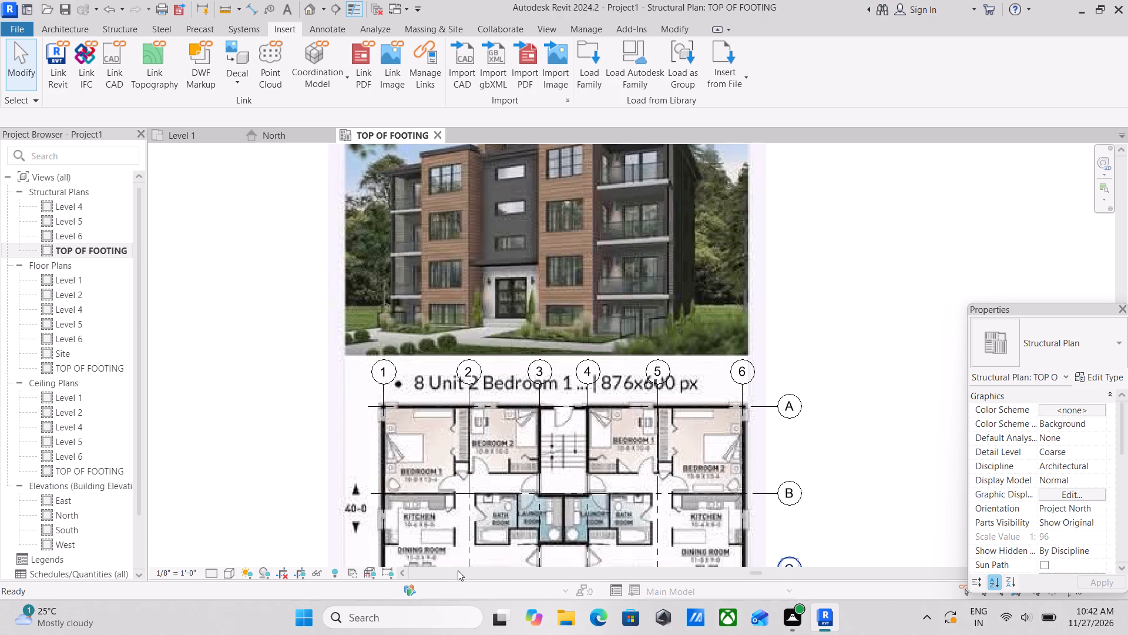
{"action": "scroll", "coordinate": [327, 447], "scroll_direction": "up", "scroll_amount": 2}
{"action": "middle_click_drag", "start_coordinate": [372, 493], "coordinate": [362, 421]}
{"action": "middle_click_drag", "start_coordinate": [446, 470], "coordinate": [441, 430]}
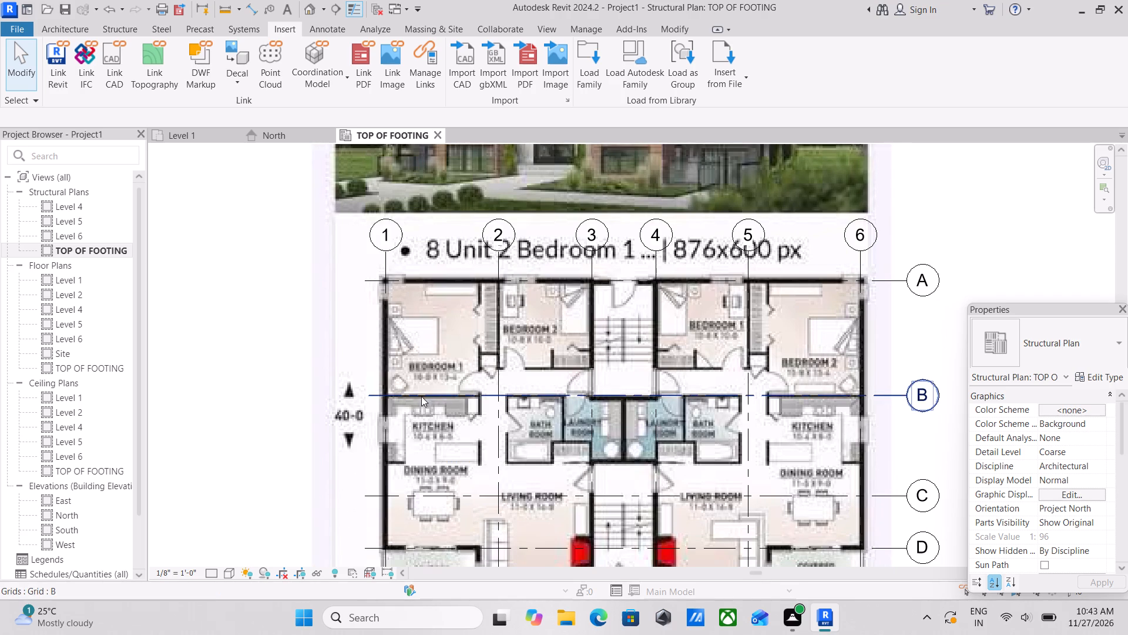
{"action": "scroll", "coordinate": [421, 397], "scroll_direction": "up", "scroll_amount": 2}
{"action": "scroll", "coordinate": [446, 396], "scroll_direction": "down", "scroll_amount": 1}
{"action": "middle_click_drag", "start_coordinate": [445, 396], "coordinate": [278, 368]}
{"action": "middle_click_drag", "start_coordinate": [422, 402], "coordinate": [370, 391]}
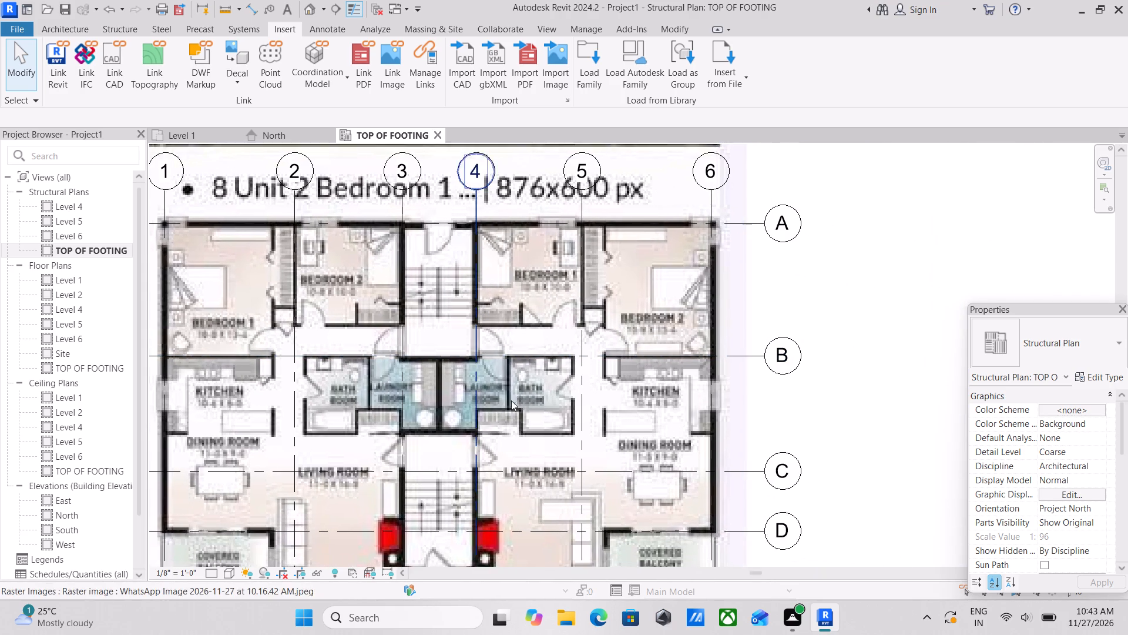
{"action": "middle_click_drag", "start_coordinate": [520, 405], "coordinate": [408, 380]}
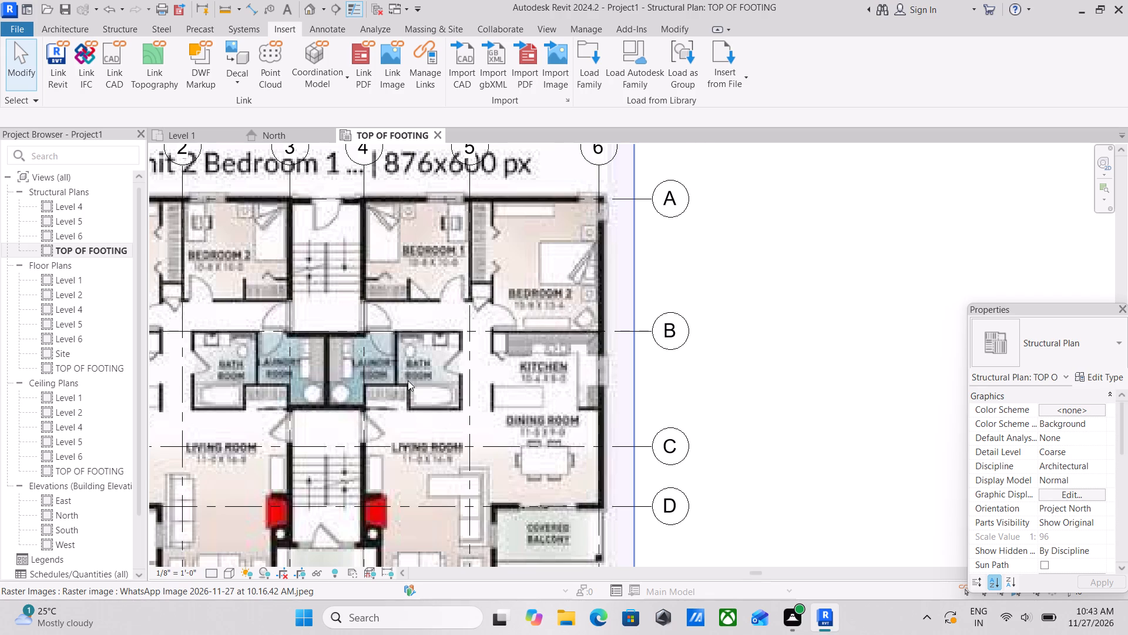
{"action": "scroll", "coordinate": [408, 380], "scroll_direction": "up", "scroll_amount": 3}
{"action": "scroll", "coordinate": [408, 380], "scroll_direction": "down", "scroll_amount": 2}
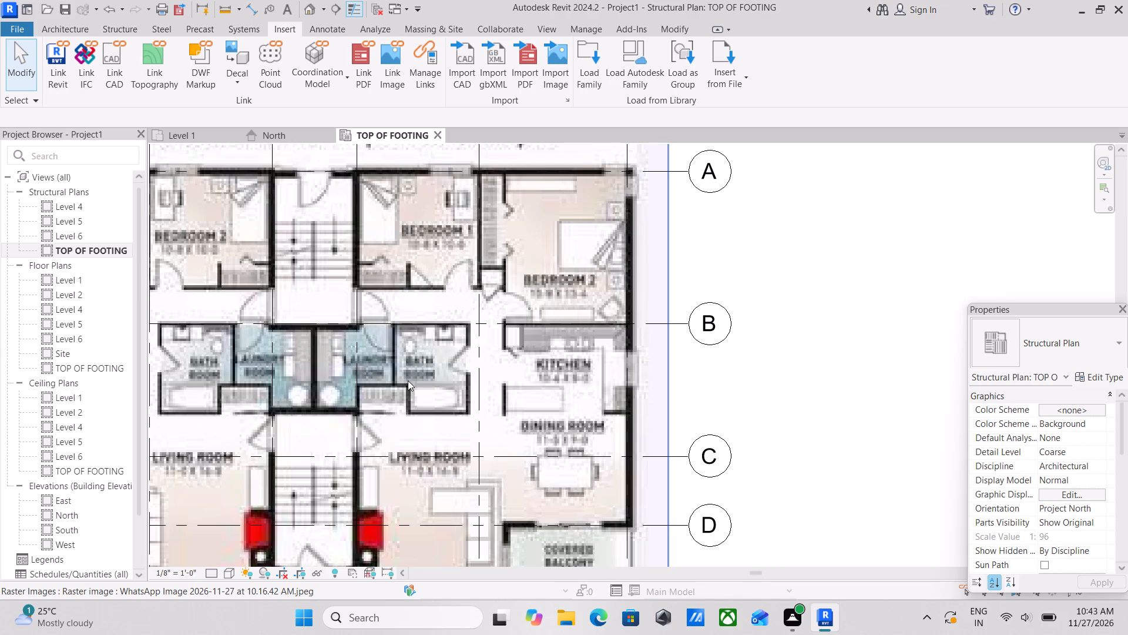
{"action": "scroll", "coordinate": [408, 380], "scroll_direction": "up", "scroll_amount": 2}
Extend the aligned left ends of grids C and D slightly farther outside the dining room's outer wall.
{"action": "middle_click_drag", "start_coordinate": [670, 353], "coordinate": [733, 313]}
{"action": "middle_click_drag", "start_coordinate": [585, 400], "coordinate": [820, 328]}
{"action": "middle_click_drag", "start_coordinate": [519, 393], "coordinate": [730, 389]}
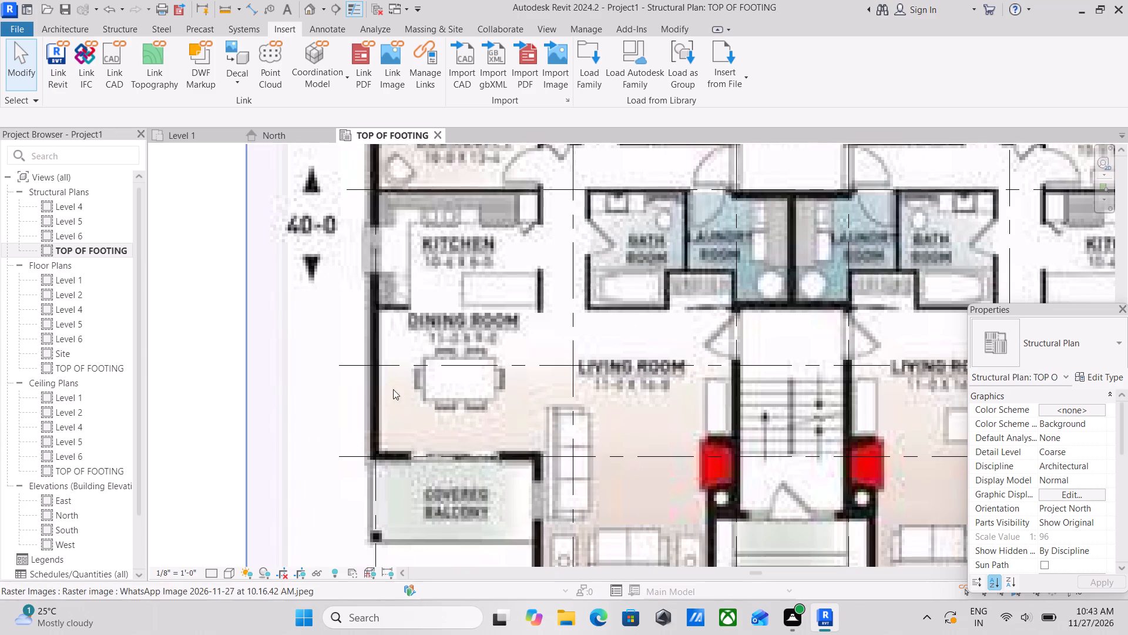
{"action": "left_click", "coordinate": [344, 371]}
{"action": "left_click_drag", "start_coordinate": [341, 365], "coordinate": [335, 365]}
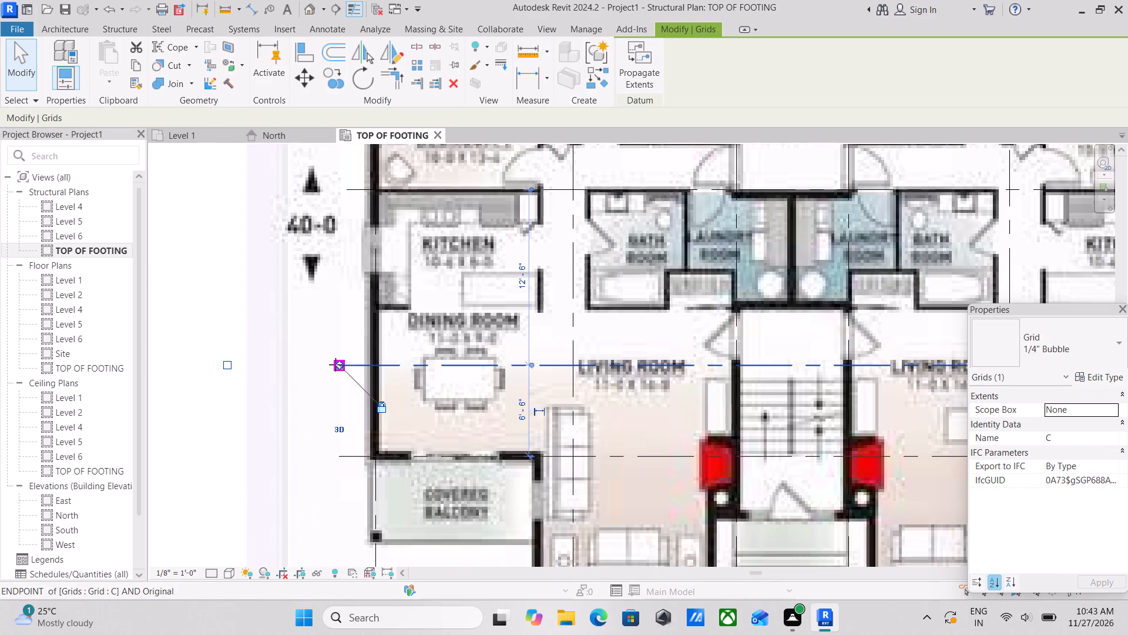
{"action": "left_click_drag", "start_coordinate": [335, 365], "coordinate": [311, 366]}
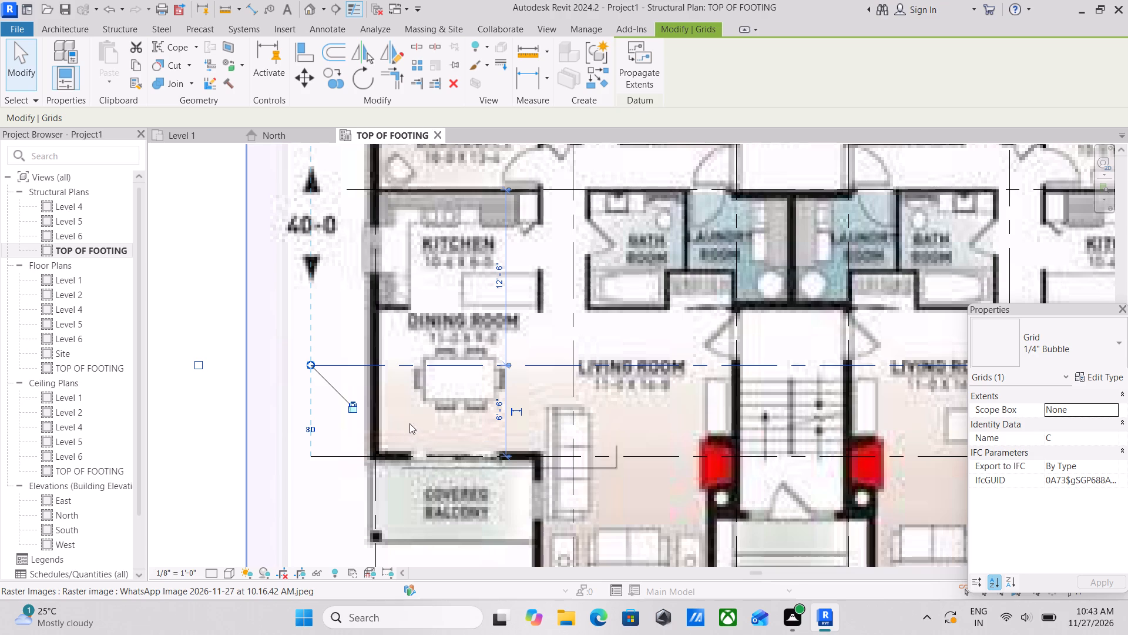
Extend the aligned lower ends of grids 1, 5 and 6 farther below the plan.
{"action": "scroll", "coordinate": [566, 393], "scroll_direction": "down", "scroll_amount": 2}
{"action": "middle_click_drag", "start_coordinate": [620, 382], "coordinate": [377, 477]}
{"action": "middle_click_drag", "start_coordinate": [548, 413], "coordinate": [603, 348]}
{"action": "middle_click_drag", "start_coordinate": [658, 453], "coordinate": [620, 383]}
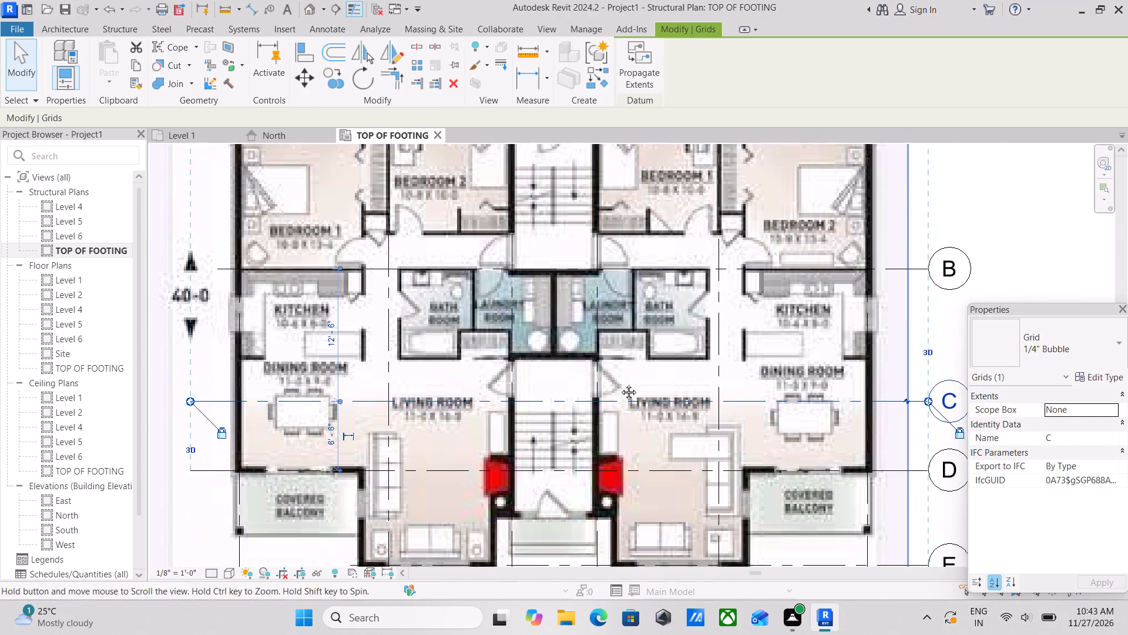
{"action": "middle_click_drag", "start_coordinate": [620, 383], "coordinate": [627, 343]}
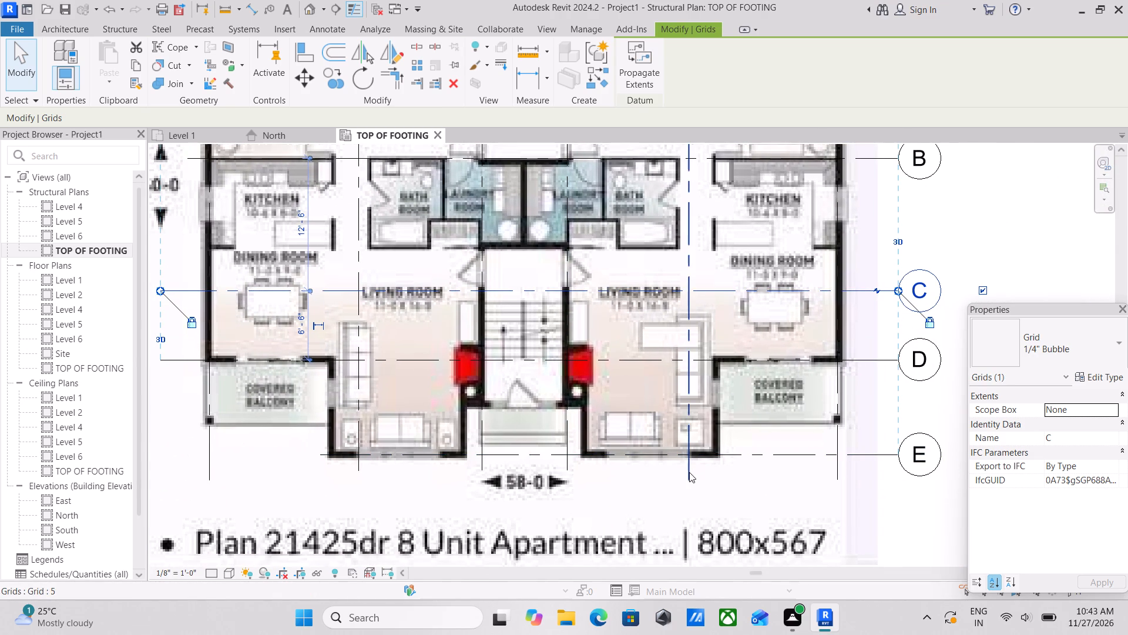
{"action": "left_click", "coordinate": [689, 472]}
{"action": "left_click_drag", "start_coordinate": [686, 481], "coordinate": [687, 507]}
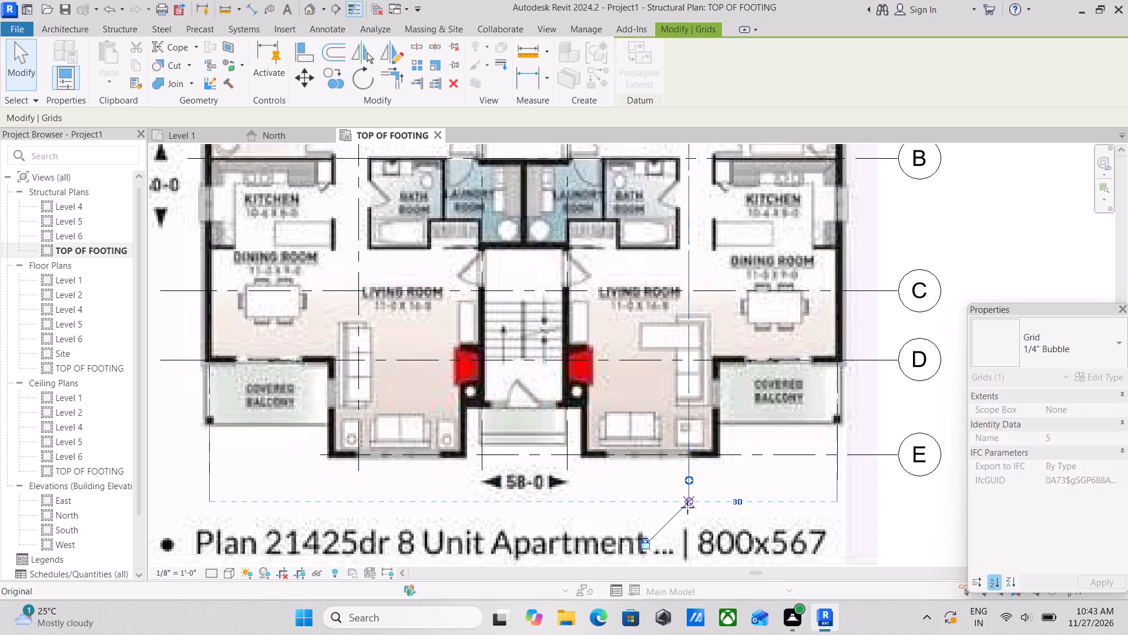
{"action": "left_click_drag", "start_coordinate": [687, 507], "coordinate": [690, 513]}
Extend the aligned lower ends of grids 2, 3 and 4 below the plan, level with the lower end of grid 1.
{"action": "scroll", "coordinate": [570, 476], "scroll_direction": "up", "scroll_amount": 1}
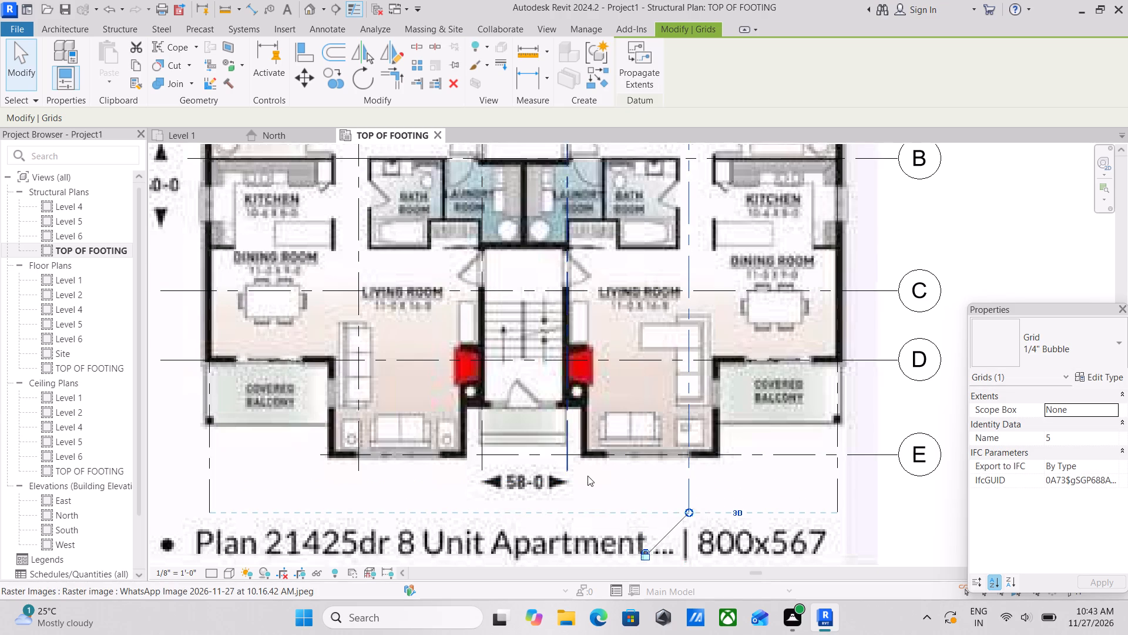
{"action": "left_click", "coordinate": [471, 464]}
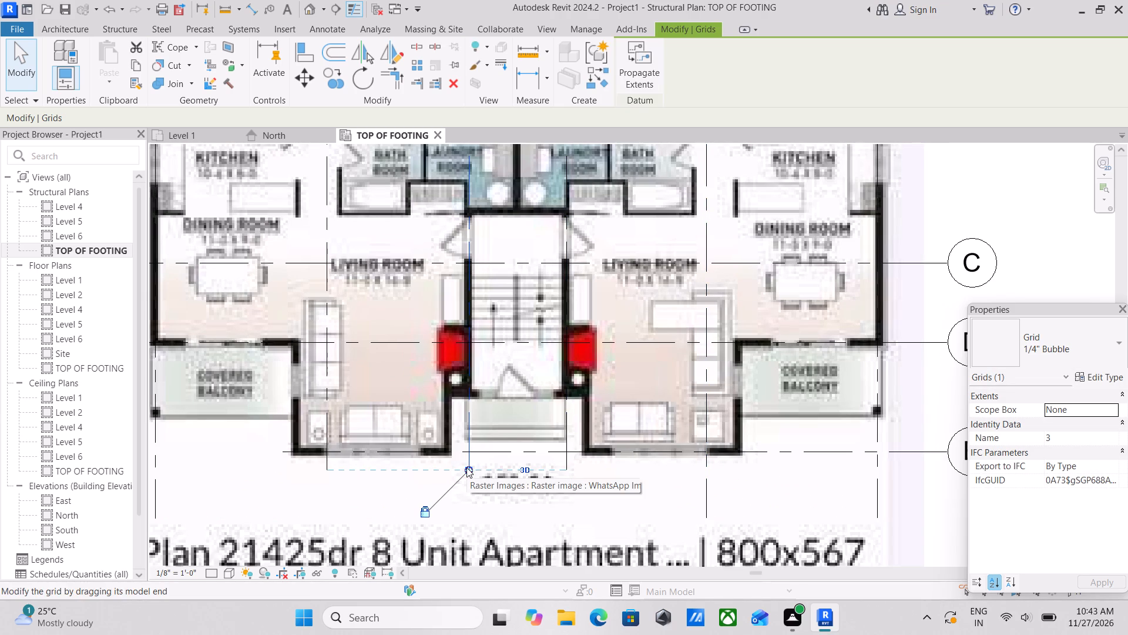
{"action": "left_click_drag", "start_coordinate": [466, 467], "coordinate": [468, 484]}
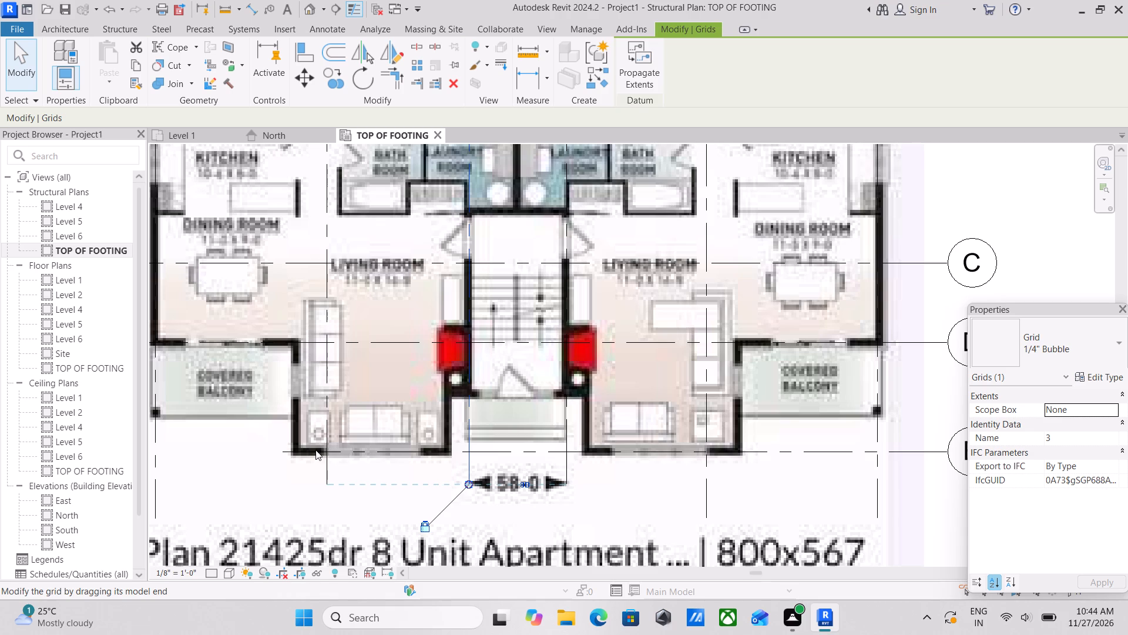
{"action": "middle_click_drag", "start_coordinate": [373, 453], "coordinate": [542, 441]}
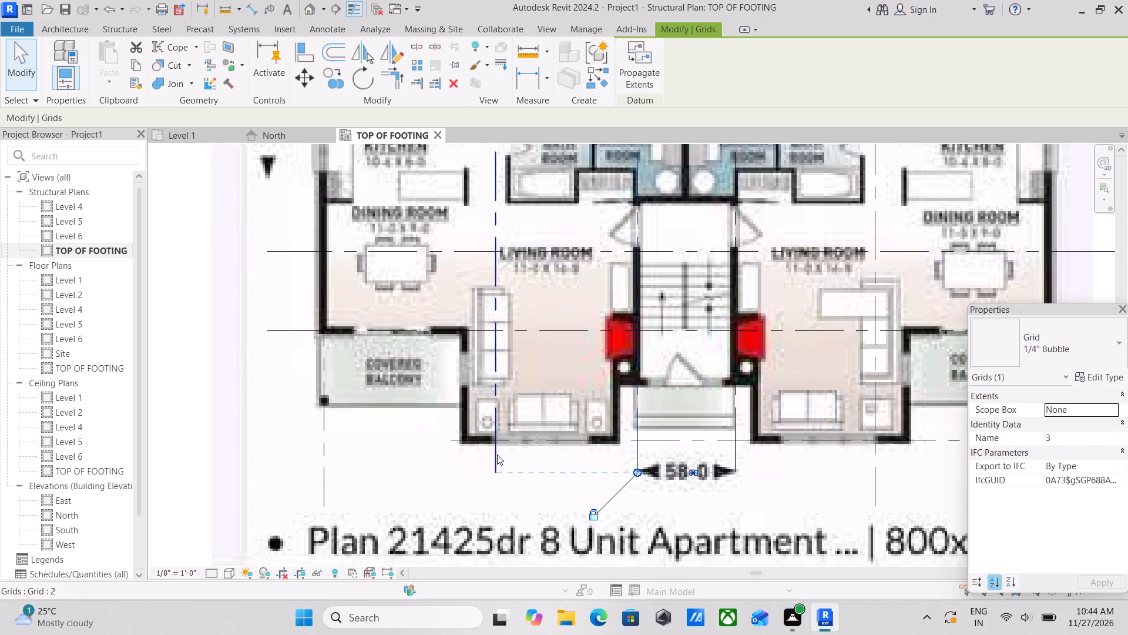
{"action": "left_click", "coordinate": [497, 454]}
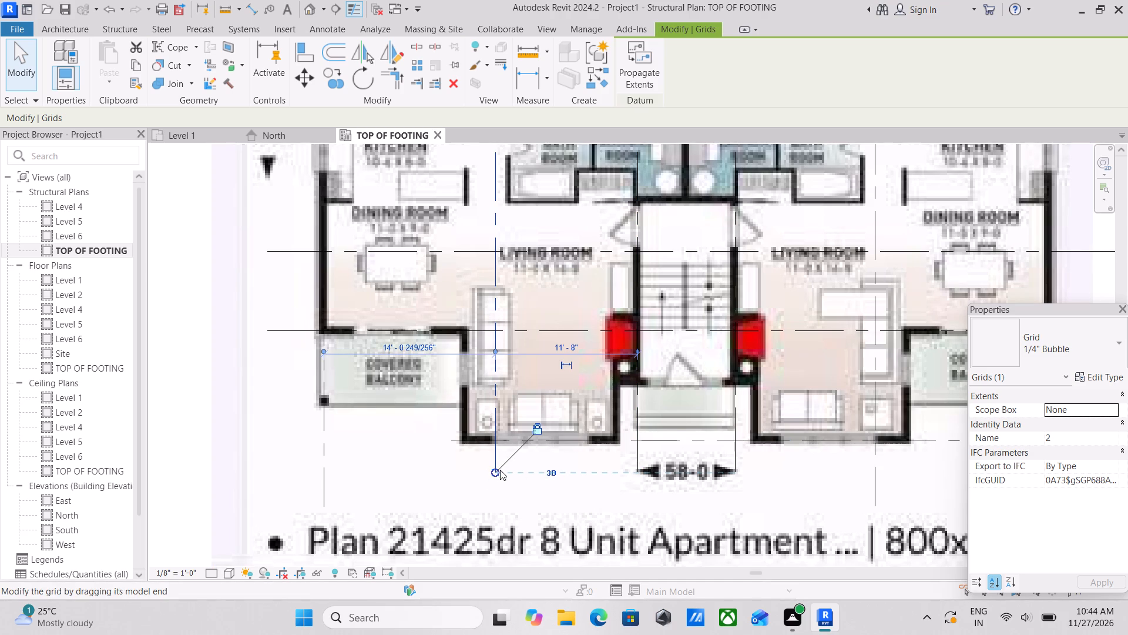
{"action": "left_click_drag", "start_coordinate": [494, 471], "coordinate": [496, 501]}
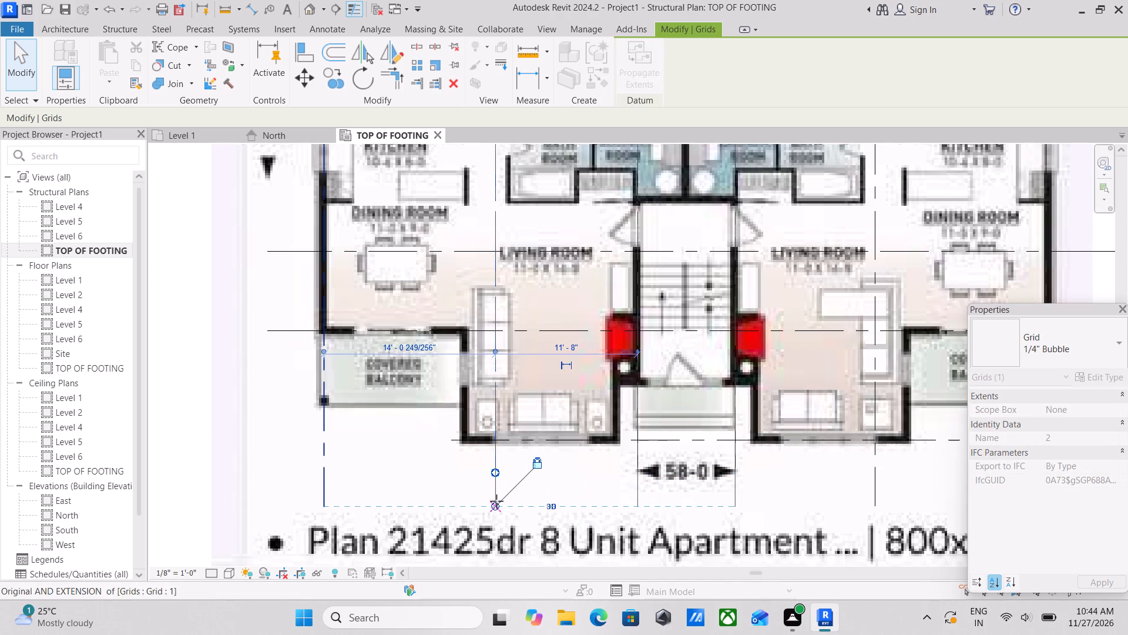
{"action": "left_click_drag", "start_coordinate": [496, 501], "coordinate": [496, 502]}
Examine the grid lines against the living rooms, stairs, laundry rooms and kitchens, up to the numbered bubbles above the plan.
{"action": "middle_click_drag", "start_coordinate": [650, 451], "coordinate": [479, 452]}
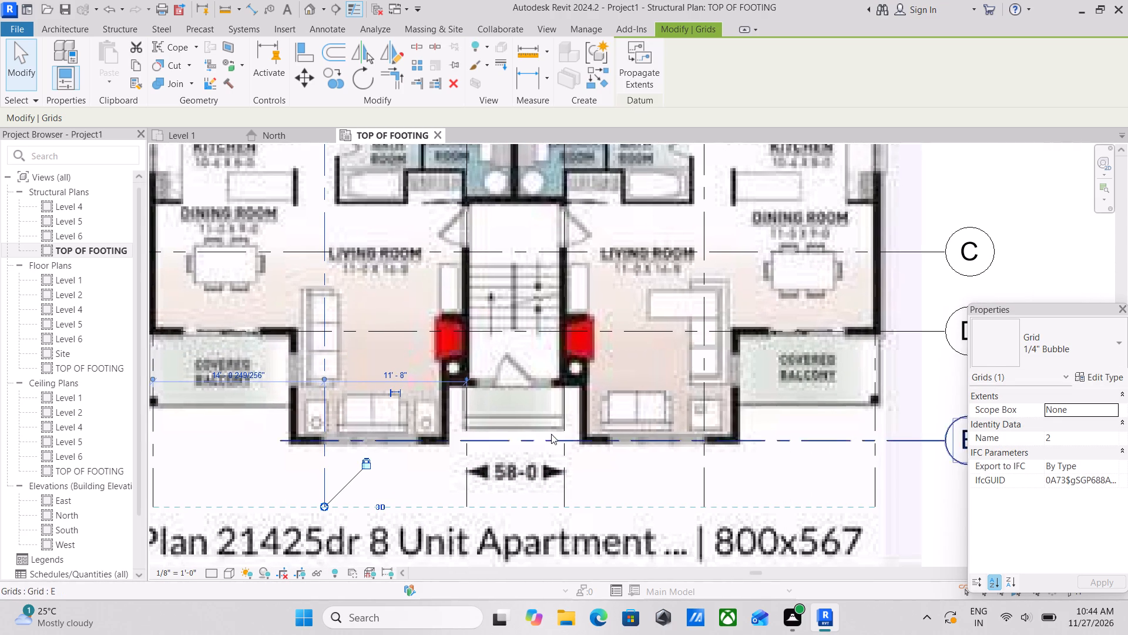
{"action": "middle_click_drag", "start_coordinate": [686, 437], "coordinate": [611, 424]}
{"action": "middle_click_drag", "start_coordinate": [505, 476], "coordinate": [545, 504]}
{"action": "middle_click_drag", "start_coordinate": [466, 449], "coordinate": [542, 562]}
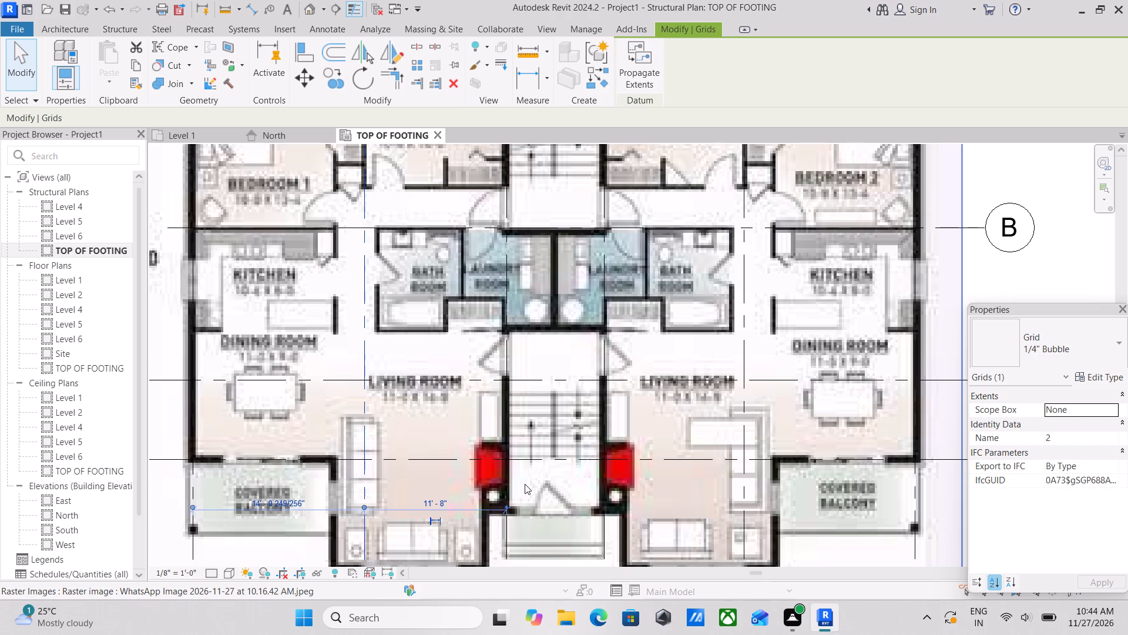
{"action": "scroll", "coordinate": [525, 484], "scroll_direction": "up", "scroll_amount": 1}
{"action": "scroll", "coordinate": [525, 484], "scroll_direction": "down", "scroll_amount": 3}
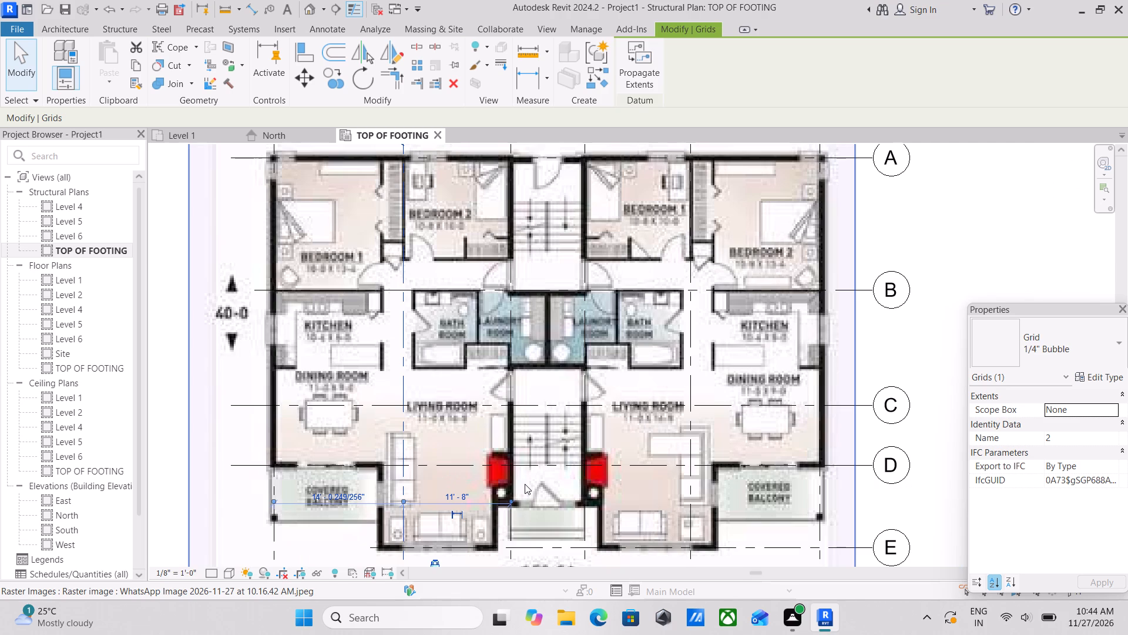
{"action": "scroll", "coordinate": [525, 484], "scroll_direction": "up", "scroll_amount": 2}
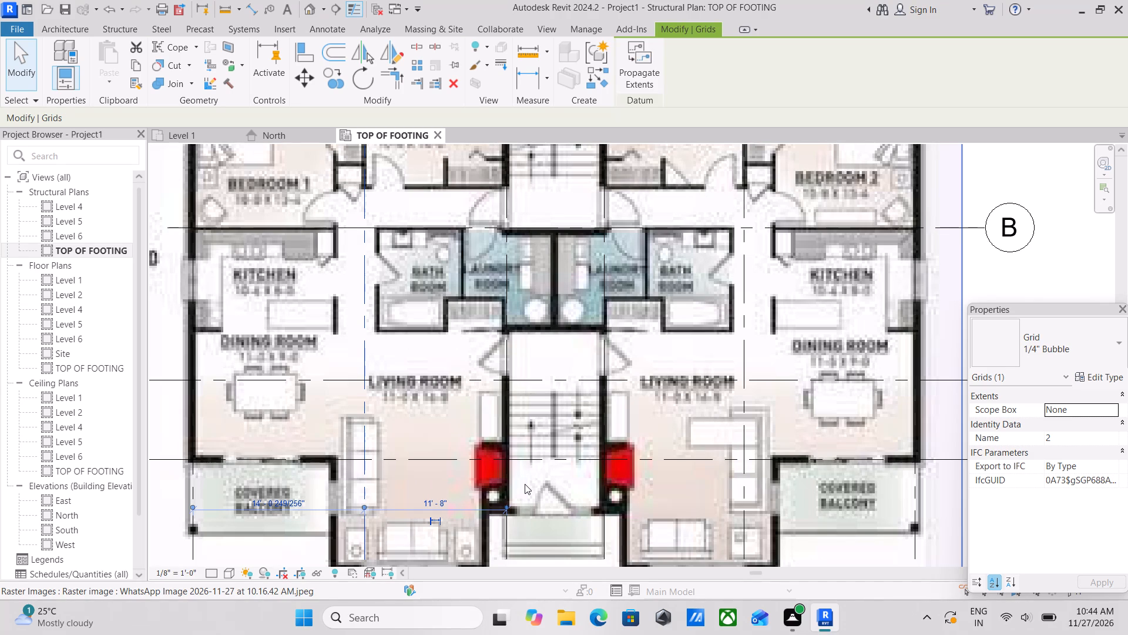
{"action": "scroll", "coordinate": [525, 484], "scroll_direction": "up", "scroll_amount": 1}
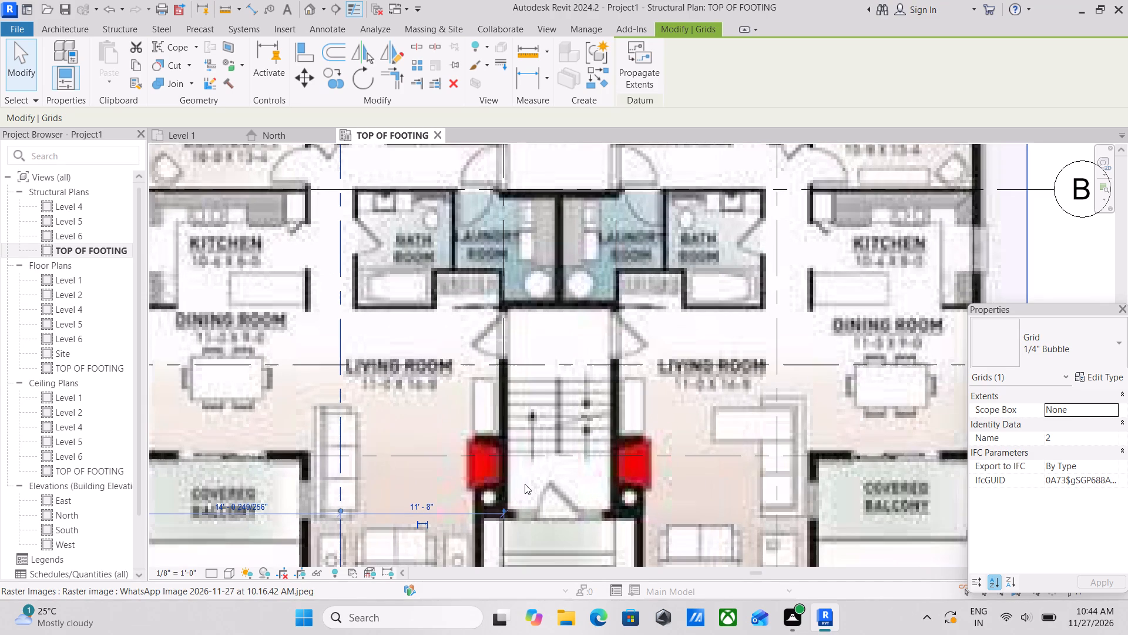
{"action": "scroll", "coordinate": [525, 484], "scroll_direction": "up", "scroll_amount": 1}
{"action": "scroll", "coordinate": [525, 484], "scroll_direction": "down", "scroll_amount": 2}
{"action": "middle_click_drag", "start_coordinate": [465, 457], "coordinate": [568, 547]}
{"action": "middle_click_drag", "start_coordinate": [476, 465], "coordinate": [484, 480]}
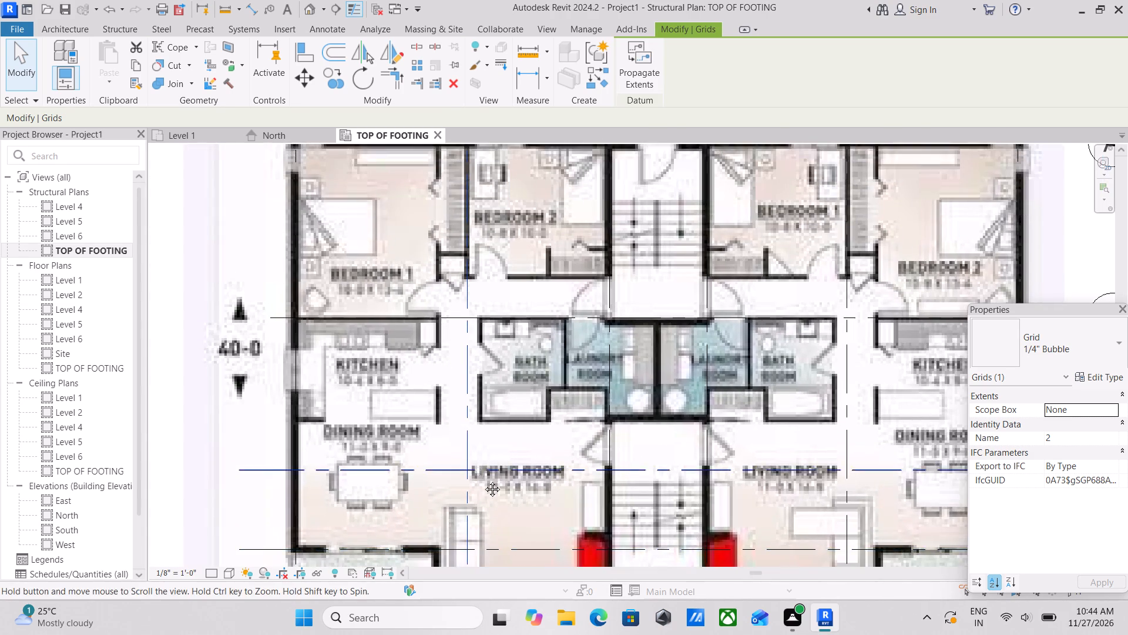
{"action": "middle_click_drag", "start_coordinate": [484, 480], "coordinate": [546, 634]}
{"action": "middle_click_drag", "start_coordinate": [471, 445], "coordinate": [504, 547]}
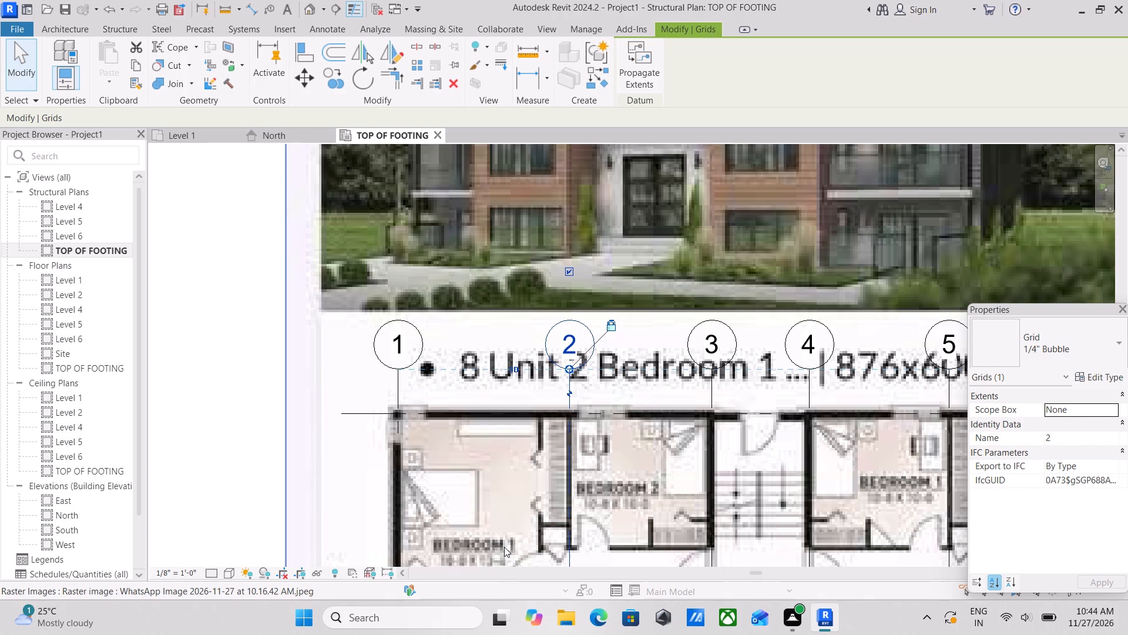
Examine how grids 1 to 6 and A to C line up with the bedroom, living room and stair walls.
{"action": "scroll", "coordinate": [504, 547], "scroll_direction": "up", "scroll_amount": 4}
{"action": "scroll", "coordinate": [505, 494], "scroll_direction": "up", "scroll_amount": 3}
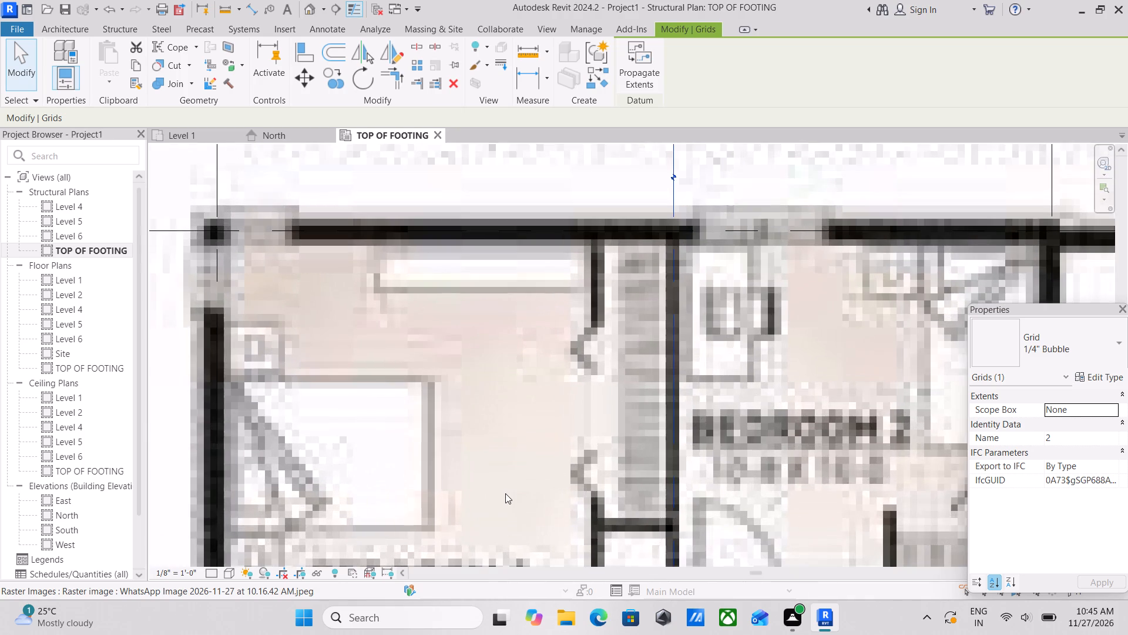
{"action": "scroll", "coordinate": [505, 493], "scroll_direction": "down", "scroll_amount": 2}
{"action": "middle_click_drag", "start_coordinate": [509, 482], "coordinate": [540, 549]}
{"action": "middle_click_drag", "start_coordinate": [531, 488], "coordinate": [565, 563]}
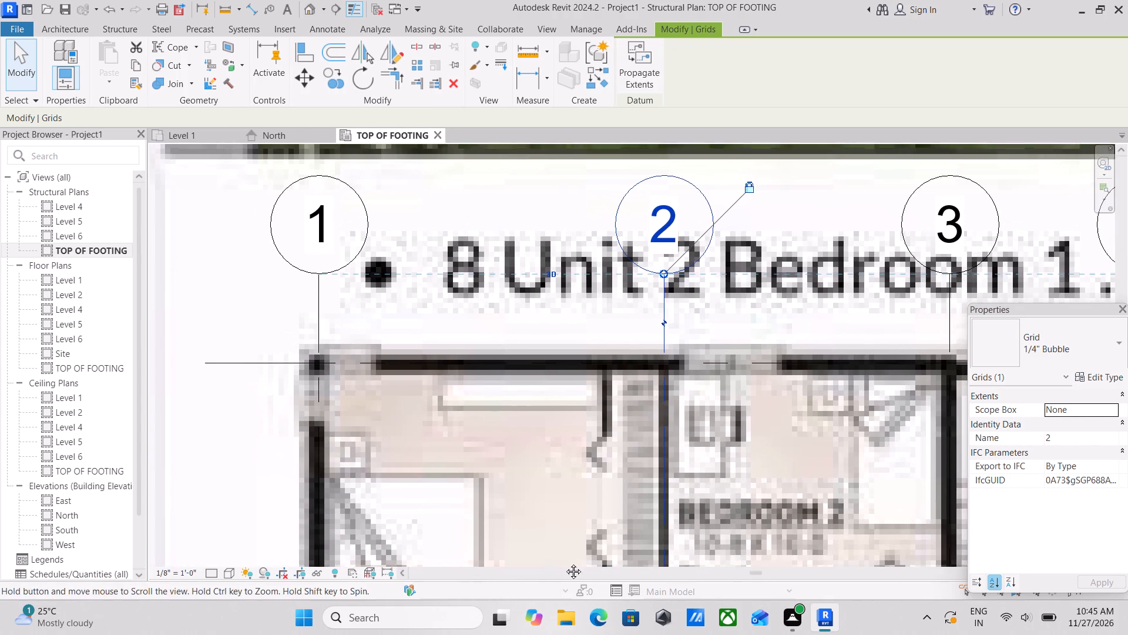
{"action": "middle_click_drag", "start_coordinate": [565, 563], "coordinate": [565, 563]}
{"action": "scroll", "coordinate": [564, 477], "scroll_direction": "down", "scroll_amount": 3}
{"action": "middle_click_drag", "start_coordinate": [517, 485], "coordinate": [399, 361]}
{"action": "scroll", "coordinate": [516, 484], "scroll_direction": "down", "scroll_amount": 1}
{"action": "middle_click_drag", "start_coordinate": [559, 450], "coordinate": [434, 377]}
{"action": "scroll", "coordinate": [637, 406], "scroll_direction": "down", "scroll_amount": 2}
{"action": "middle_click_drag", "start_coordinate": [693, 380], "coordinate": [557, 341]}
{"action": "middle_click_drag", "start_coordinate": [746, 321], "coordinate": [741, 321]}
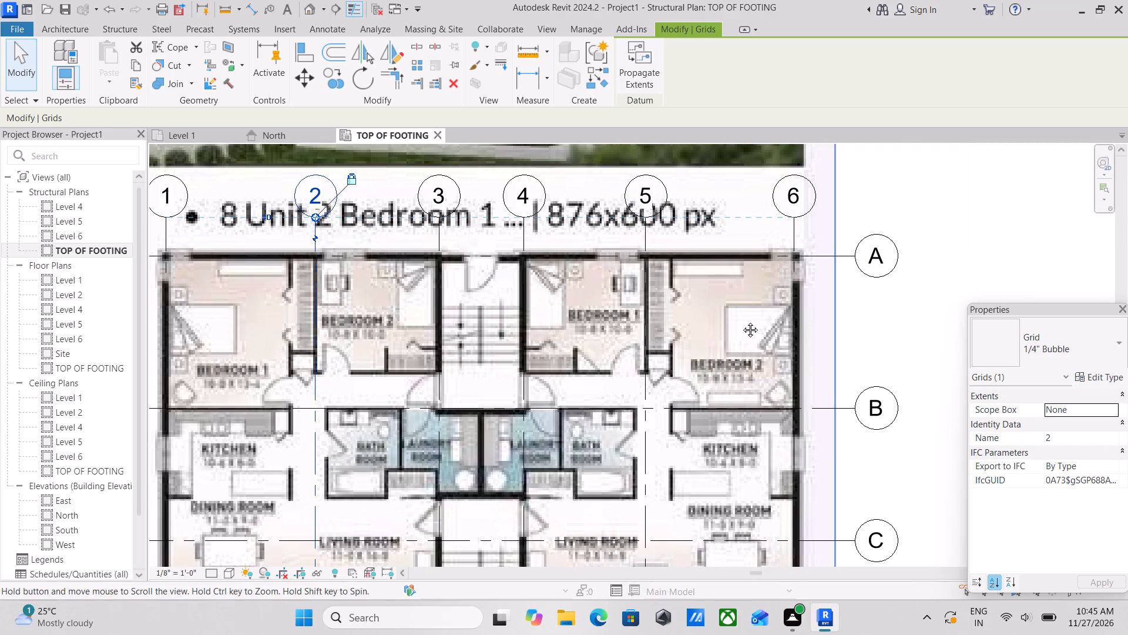
{"action": "middle_click_drag", "start_coordinate": [741, 321], "coordinate": [708, 329]}
{"action": "scroll", "coordinate": [749, 242], "scroll_direction": "up", "scroll_amount": 5}
{"action": "scroll", "coordinate": [763, 251], "scroll_direction": "down", "scroll_amount": 1}
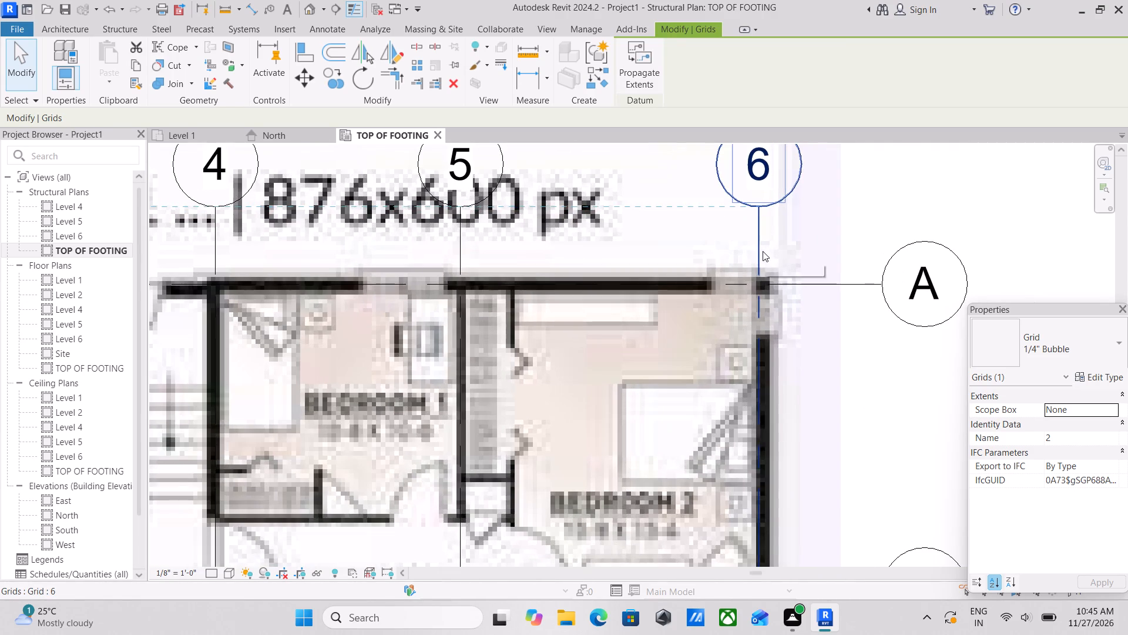
{"action": "scroll", "coordinate": [763, 251], "scroll_direction": "down", "scroll_amount": 3}
{"action": "middle_click_drag", "start_coordinate": [525, 372], "coordinate": [656, 268]}
{"action": "middle_click_drag", "start_coordinate": [559, 358], "coordinate": [612, 218]}
{"action": "middle_click_drag", "start_coordinate": [659, 384], "coordinate": [677, 387]}
{"action": "scroll", "coordinate": [586, 382], "scroll_direction": "up", "scroll_amount": 1}
{"action": "scroll", "coordinate": [502, 372], "scroll_direction": "up", "scroll_amount": 3}
{"action": "middle_click_drag", "start_coordinate": [491, 375], "coordinate": [602, 368]}
{"action": "middle_click_drag", "start_coordinate": [552, 373], "coordinate": [570, 396]}
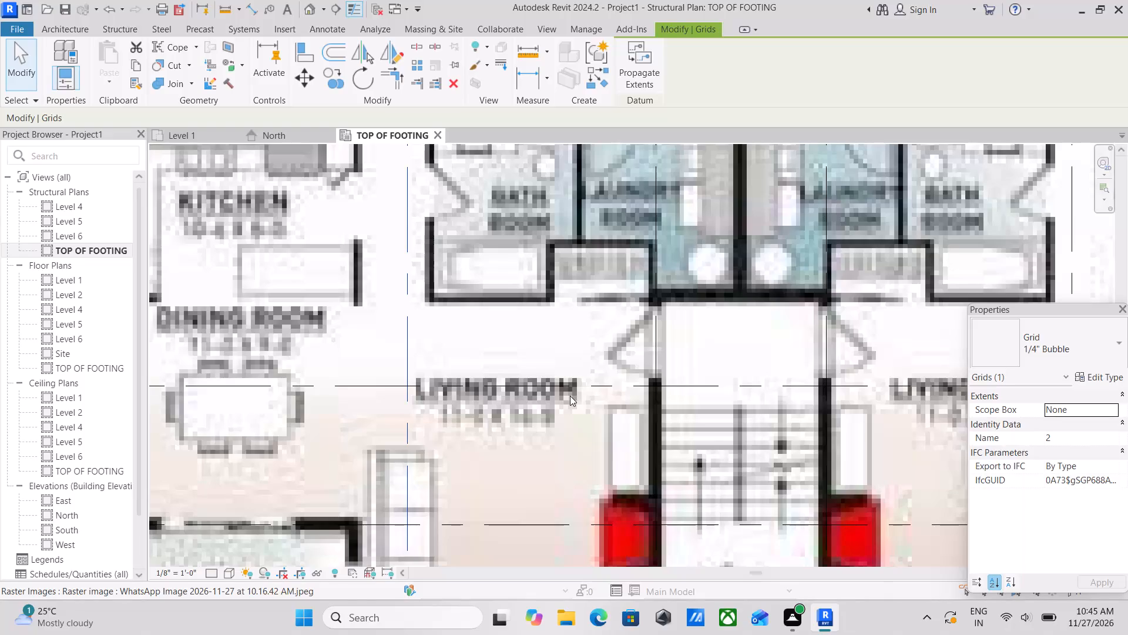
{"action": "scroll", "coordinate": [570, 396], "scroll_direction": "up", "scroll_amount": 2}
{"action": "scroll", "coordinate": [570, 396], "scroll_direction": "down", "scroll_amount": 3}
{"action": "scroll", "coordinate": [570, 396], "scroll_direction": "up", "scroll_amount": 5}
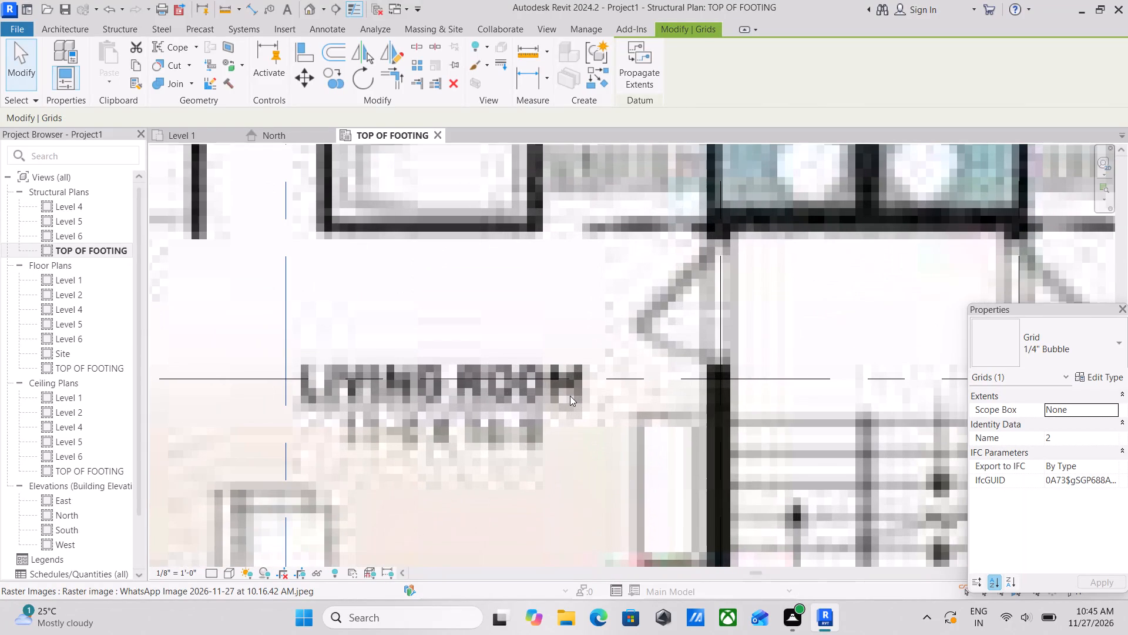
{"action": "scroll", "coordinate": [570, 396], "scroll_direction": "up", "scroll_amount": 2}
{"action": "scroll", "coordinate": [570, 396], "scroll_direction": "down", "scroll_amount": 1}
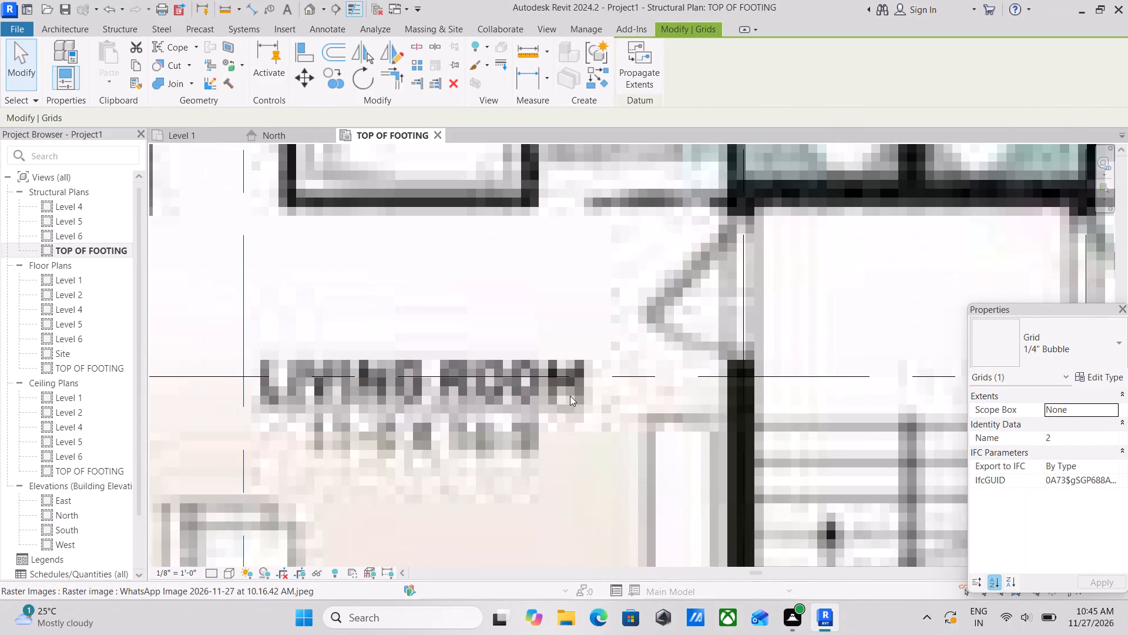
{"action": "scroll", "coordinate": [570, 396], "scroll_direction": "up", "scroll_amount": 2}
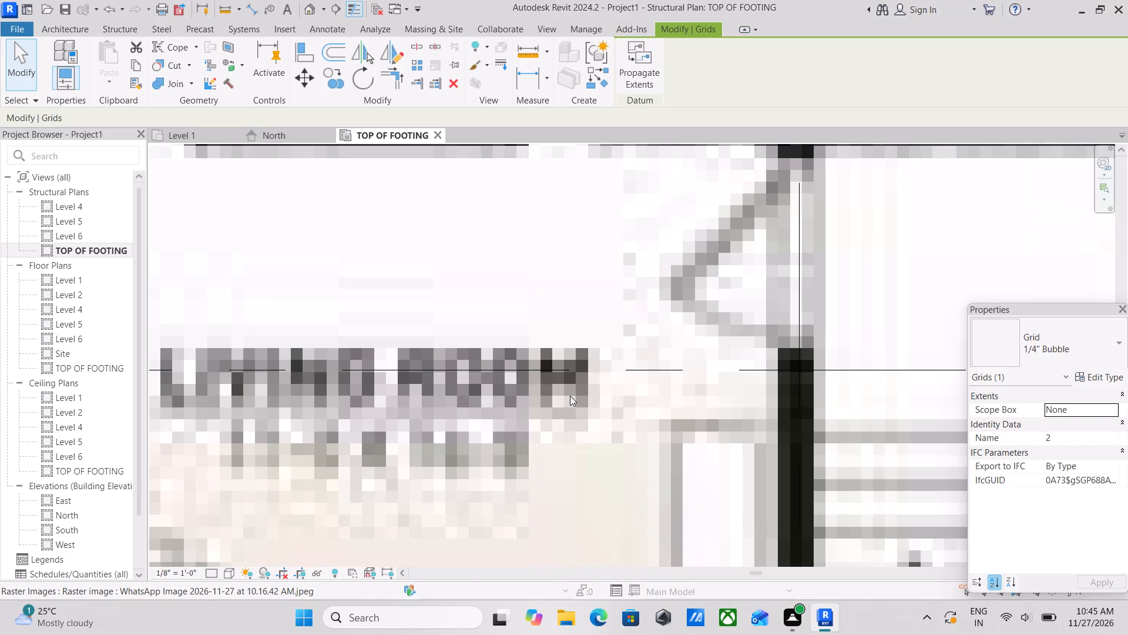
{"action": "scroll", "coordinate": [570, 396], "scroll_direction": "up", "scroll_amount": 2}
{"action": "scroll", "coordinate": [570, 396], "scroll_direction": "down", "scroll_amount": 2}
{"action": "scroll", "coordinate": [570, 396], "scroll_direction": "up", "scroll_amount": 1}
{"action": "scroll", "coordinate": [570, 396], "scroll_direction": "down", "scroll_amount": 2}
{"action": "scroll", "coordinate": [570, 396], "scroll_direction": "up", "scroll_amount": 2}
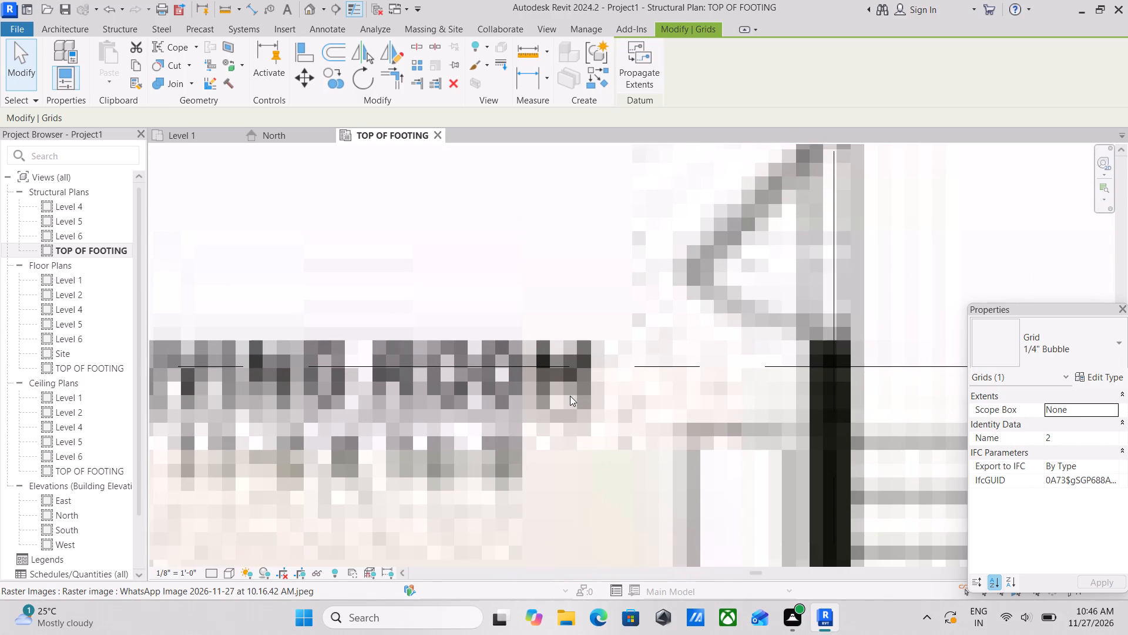
Extend the aligned upper ends of grids 1 to 6 so their bubbles sit farther above the plan.
{"action": "scroll", "coordinate": [575, 395], "scroll_direction": "down", "scroll_amount": 9}
{"action": "middle_click_drag", "start_coordinate": [472, 376], "coordinate": [579, 407]}
{"action": "middle_click_drag", "start_coordinate": [527, 426], "coordinate": [562, 487]}
{"action": "scroll", "coordinate": [493, 425], "scroll_direction": "down", "scroll_amount": 4}
{"action": "scroll", "coordinate": [360, 343], "scroll_direction": "down", "scroll_amount": 1}
{"action": "middle_click_drag", "start_coordinate": [361, 342], "coordinate": [395, 436]}
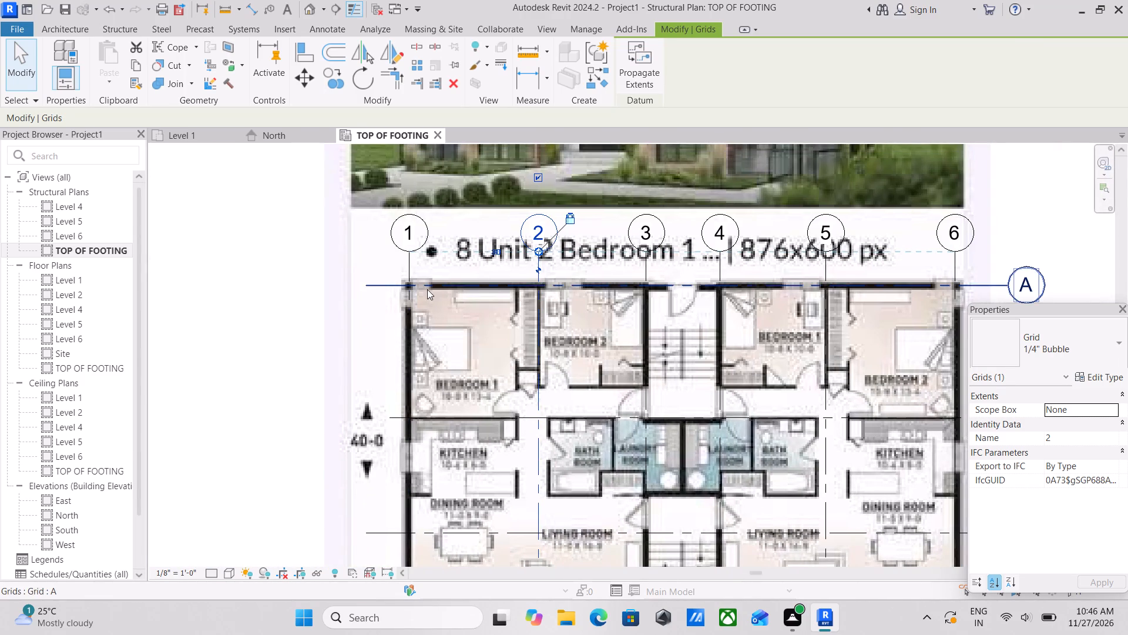
{"action": "scroll", "coordinate": [471, 370], "scroll_direction": "down", "scroll_amount": 1}
{"action": "middle_click_drag", "start_coordinate": [469, 370], "coordinate": [458, 467]}
{"action": "scroll", "coordinate": [509, 323], "scroll_direction": "up", "scroll_amount": 2}
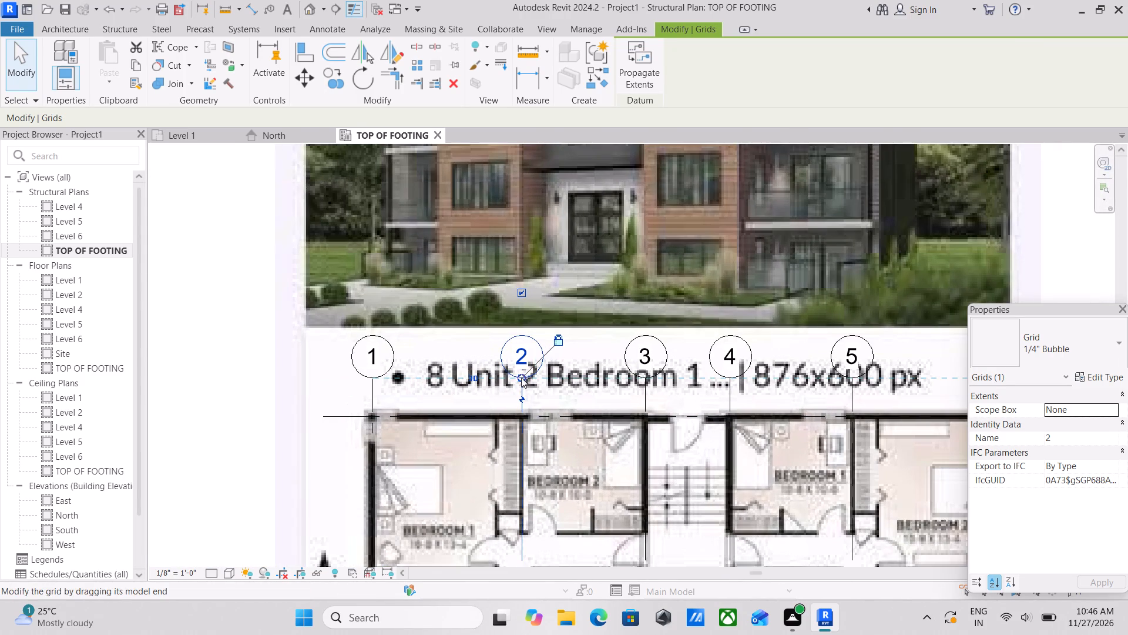
{"action": "left_click_drag", "start_coordinate": [523, 380], "coordinate": [518, 340]}
Extend the aligned bubble ends of grids A to E farther to the right of the plan.
{"action": "scroll", "coordinate": [590, 409], "scroll_direction": "down", "scroll_amount": 1}
{"action": "middle_click_drag", "start_coordinate": [580, 403], "coordinate": [546, 228]}
{"action": "middle_click_drag", "start_coordinate": [667, 375], "coordinate": [613, 296]}
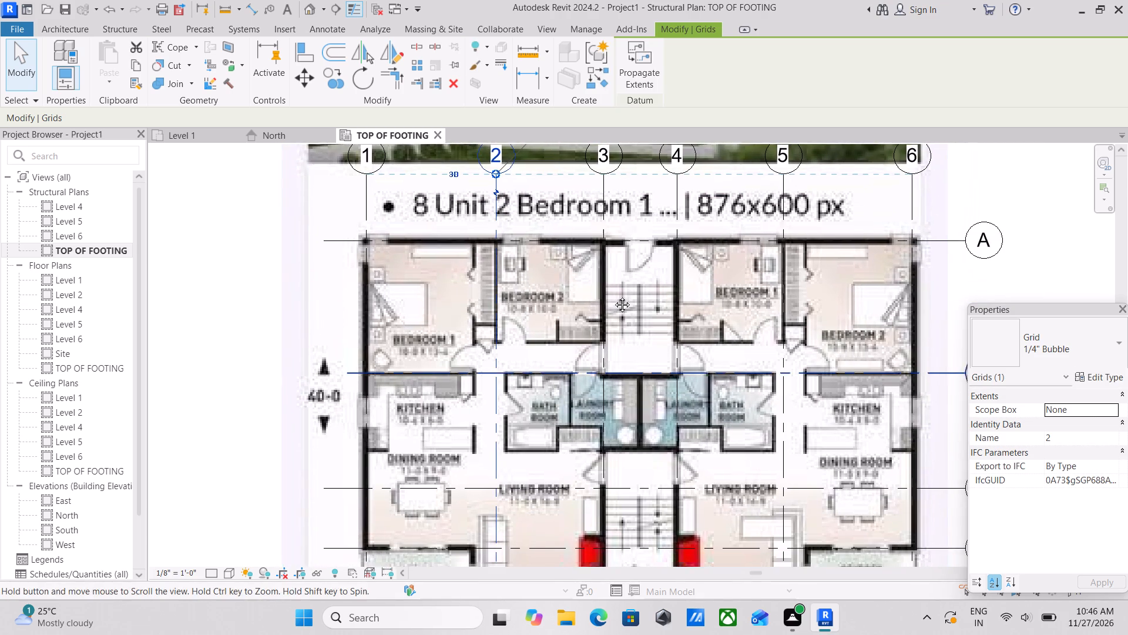
{"action": "middle_click_drag", "start_coordinate": [613, 296], "coordinate": [582, 242]}
{"action": "middle_click_drag", "start_coordinate": [706, 360], "coordinate": [656, 284]}
{"action": "scroll", "coordinate": [832, 422], "scroll_direction": "up", "scroll_amount": 1}
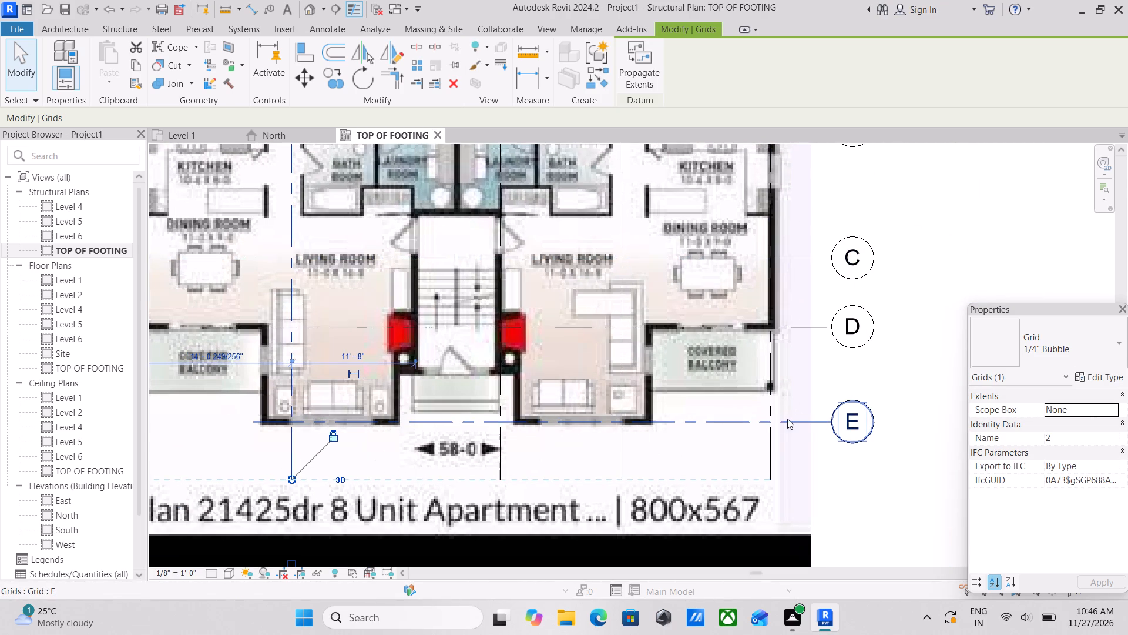
{"action": "left_click", "coordinate": [795, 415]}
{"action": "left_click", "coordinate": [822, 422]}
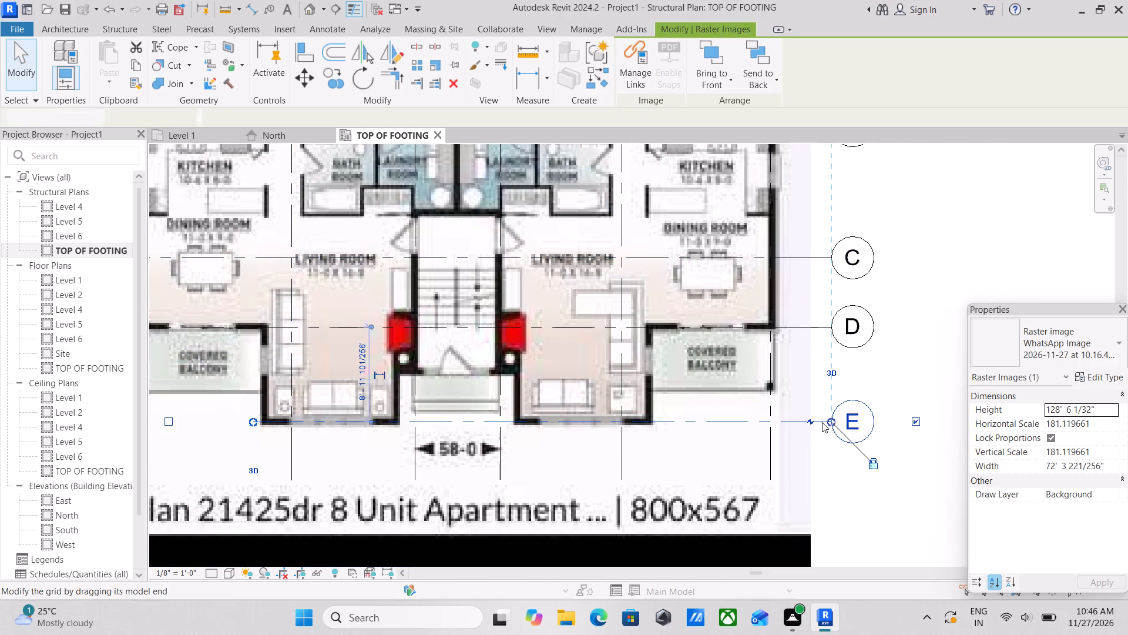
{"action": "left_click_drag", "start_coordinate": [831, 420], "coordinate": [884, 419]}
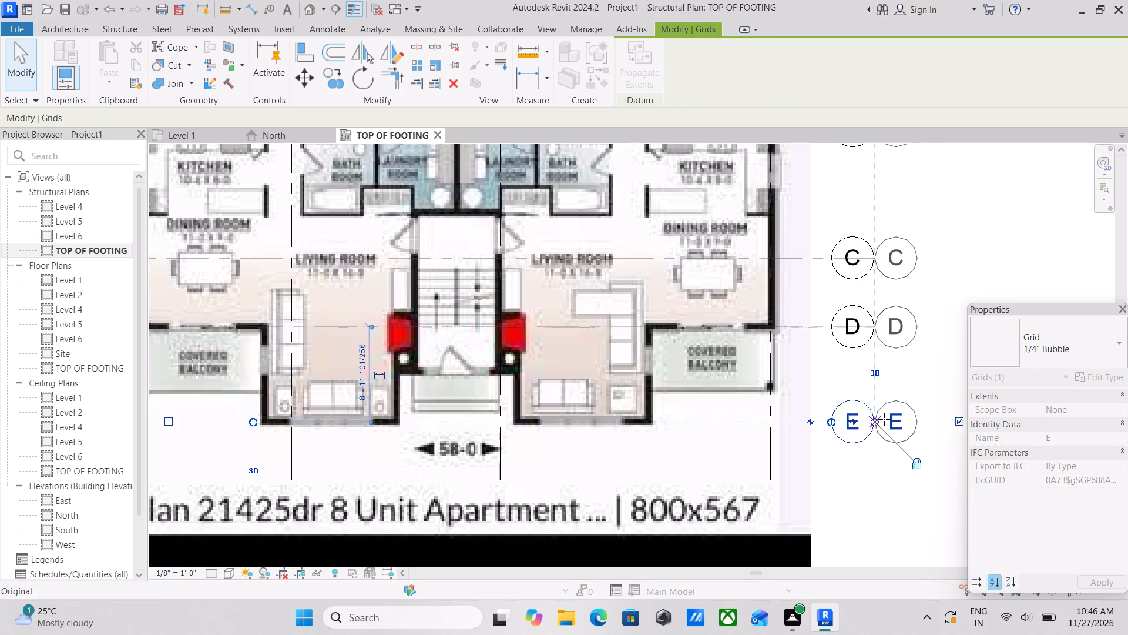
{"action": "left_click_drag", "start_coordinate": [884, 419], "coordinate": [889, 419]}
Extend the left end of grid B, and the aligned left end of grid A, farther beyond the plan's left wall.
{"action": "scroll", "coordinate": [566, 397], "scroll_direction": "down", "scroll_amount": 2}
{"action": "middle_click_drag", "start_coordinate": [463, 388], "coordinate": [595, 493]}
{"action": "middle_click_drag", "start_coordinate": [516, 374], "coordinate": [587, 511]}
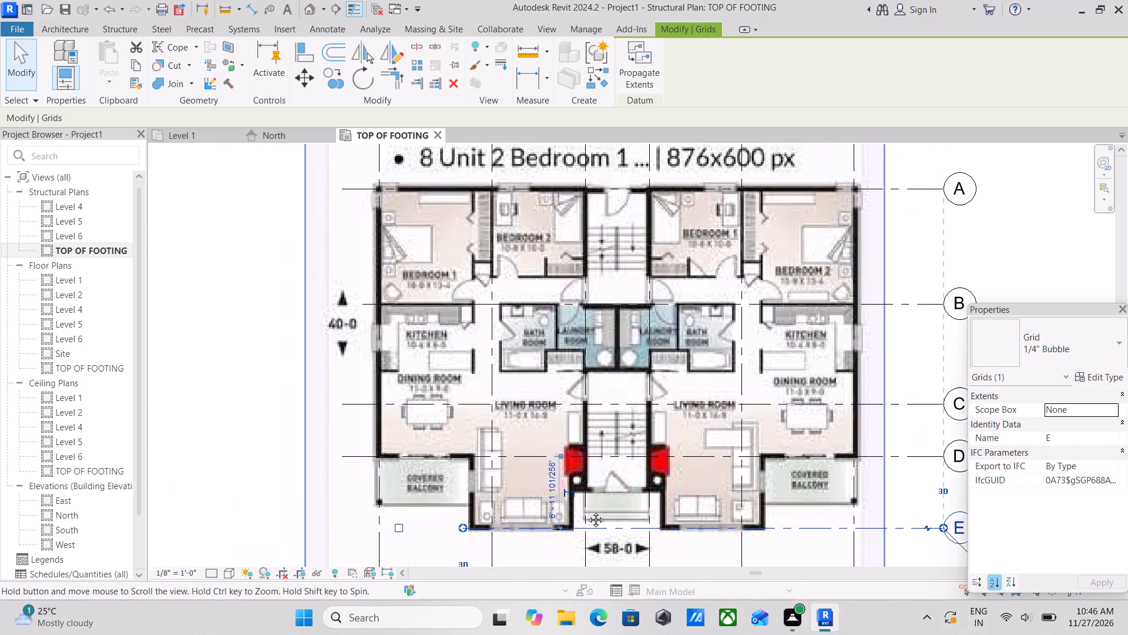
{"action": "middle_click_drag", "start_coordinate": [587, 511], "coordinate": [592, 523]}
{"action": "scroll", "coordinate": [424, 366], "scroll_direction": "up", "scroll_amount": 1}
{"action": "left_click", "coordinate": [438, 458]}
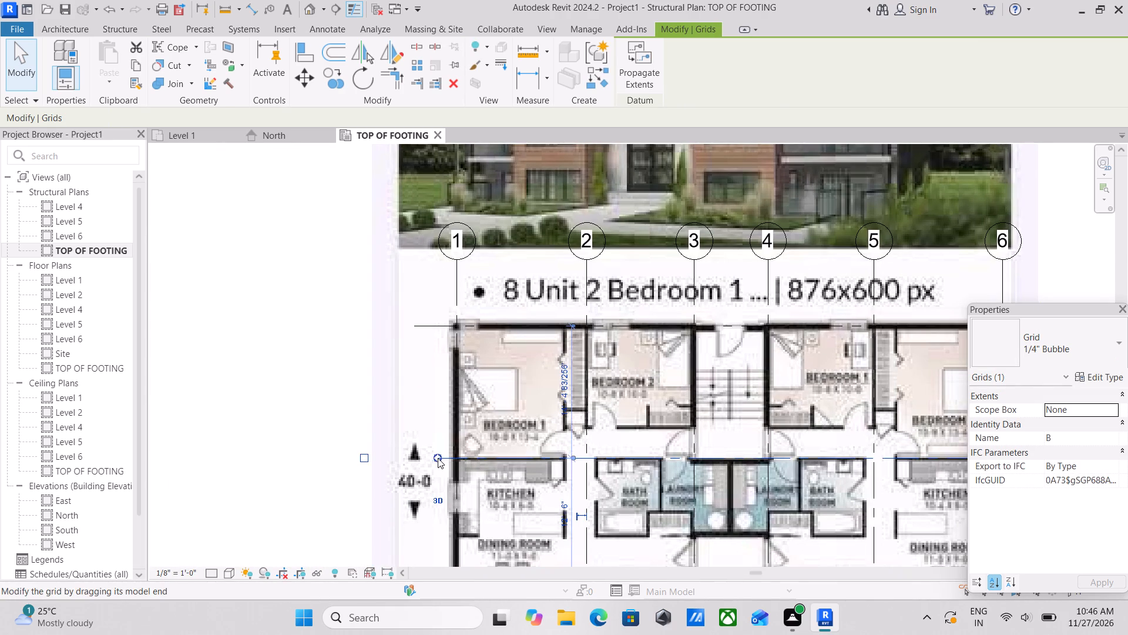
{"action": "left_click_drag", "start_coordinate": [434, 458], "coordinate": [390, 458]}
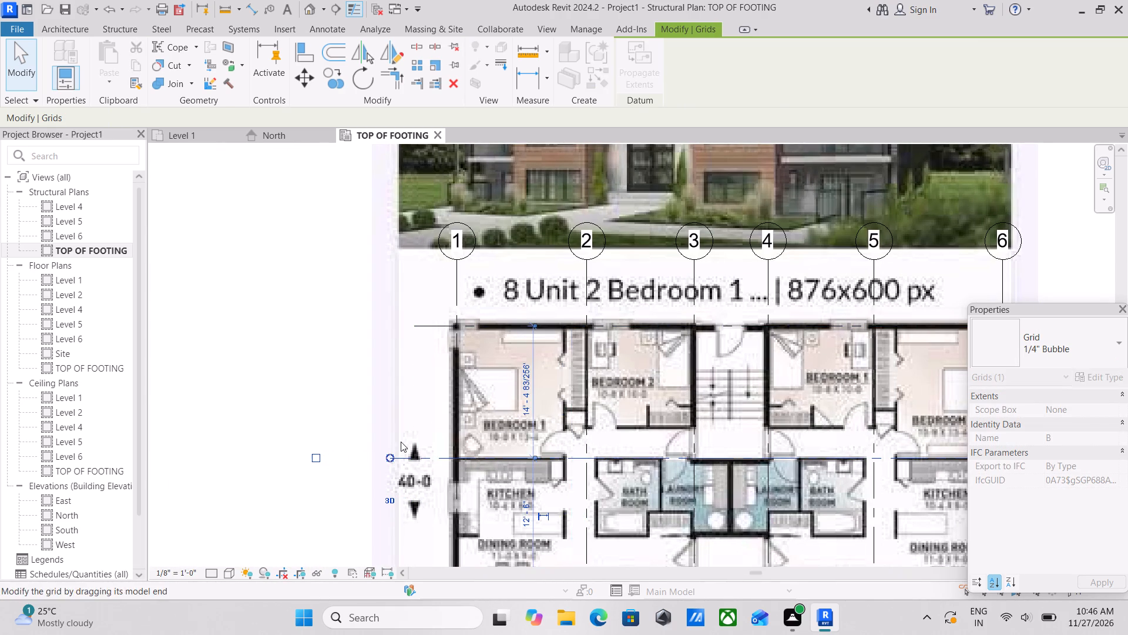
{"action": "left_click", "coordinate": [432, 325]}
{"action": "left_click_drag", "start_coordinate": [413, 324], "coordinate": [394, 324]}
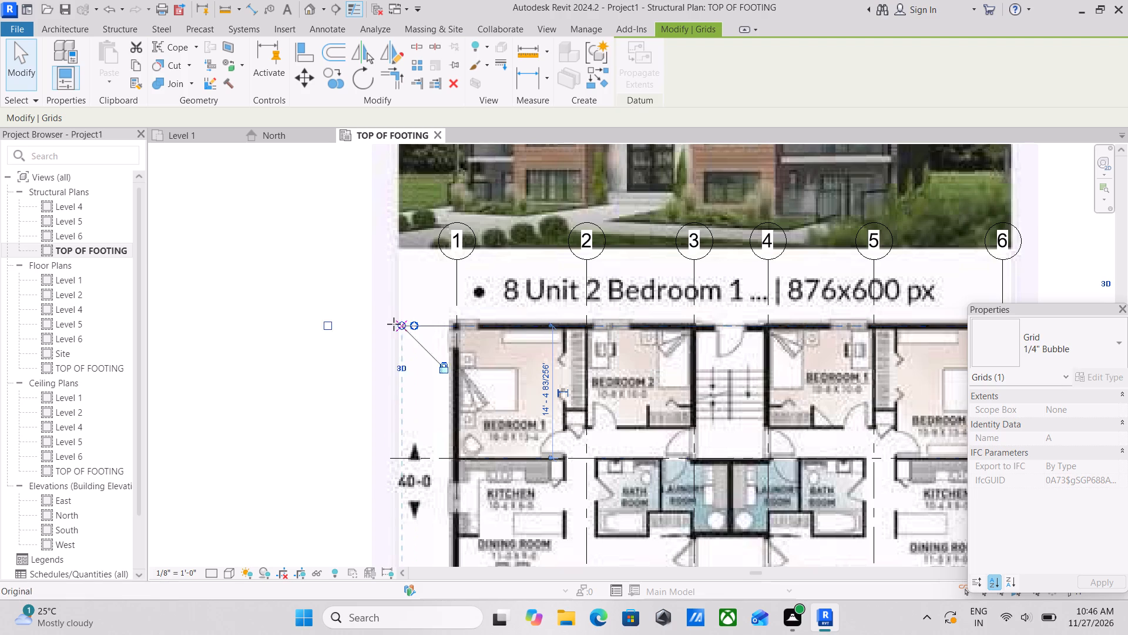
{"action": "left_click_drag", "start_coordinate": [394, 324], "coordinate": [392, 324]}
Examine how grids A and B line up with the Bedroom 1 walls and the kitchen wall.
{"action": "scroll", "coordinate": [429, 435], "scroll_direction": "down", "scroll_amount": 2}
{"action": "middle_click_drag", "start_coordinate": [430, 444], "coordinate": [432, 305]}
{"action": "middle_click_drag", "start_coordinate": [428, 472], "coordinate": [424, 469]}
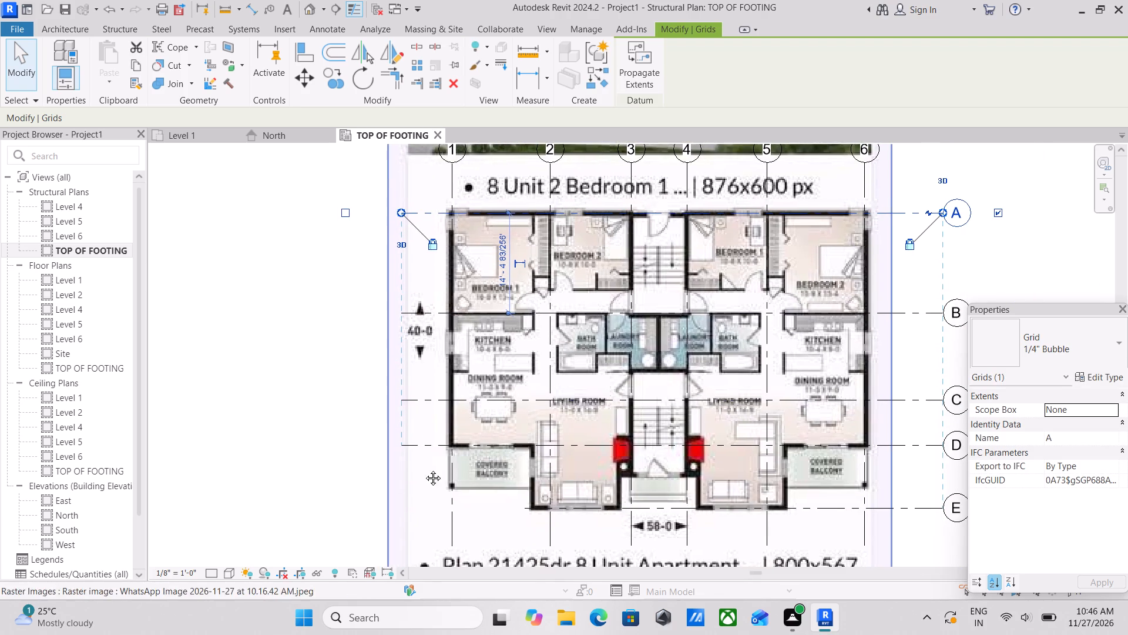
{"action": "middle_click_drag", "start_coordinate": [424, 469], "coordinate": [424, 418]}
{"action": "scroll", "coordinate": [404, 357], "scroll_direction": "up", "scroll_amount": 2}
{"action": "middle_click_drag", "start_coordinate": [492, 356], "coordinate": [475, 479]}
{"action": "middle_click_drag", "start_coordinate": [524, 352], "coordinate": [521, 472]}
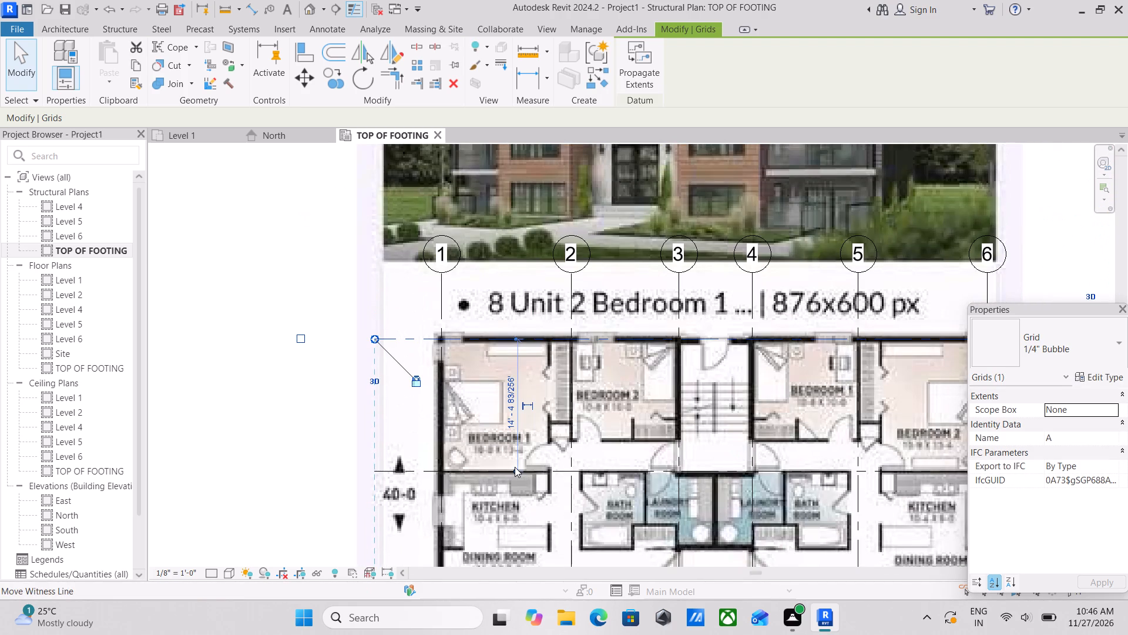
{"action": "scroll", "coordinate": [515, 467], "scroll_direction": "up", "scroll_amount": 2}
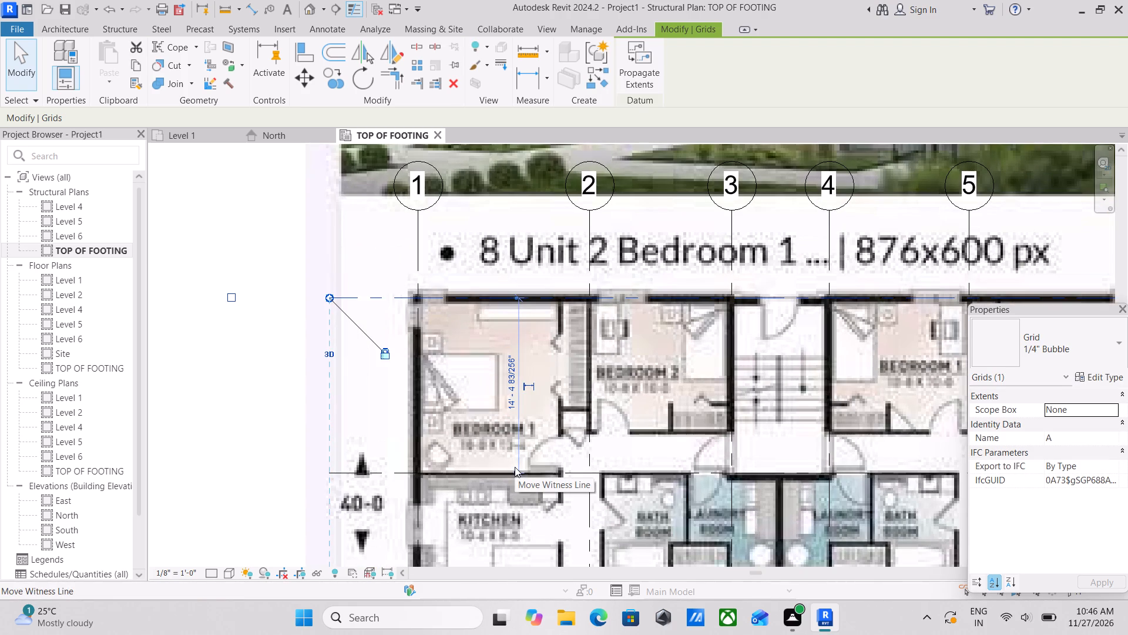
{"action": "scroll", "coordinate": [515, 467], "scroll_direction": "up", "scroll_amount": 1}
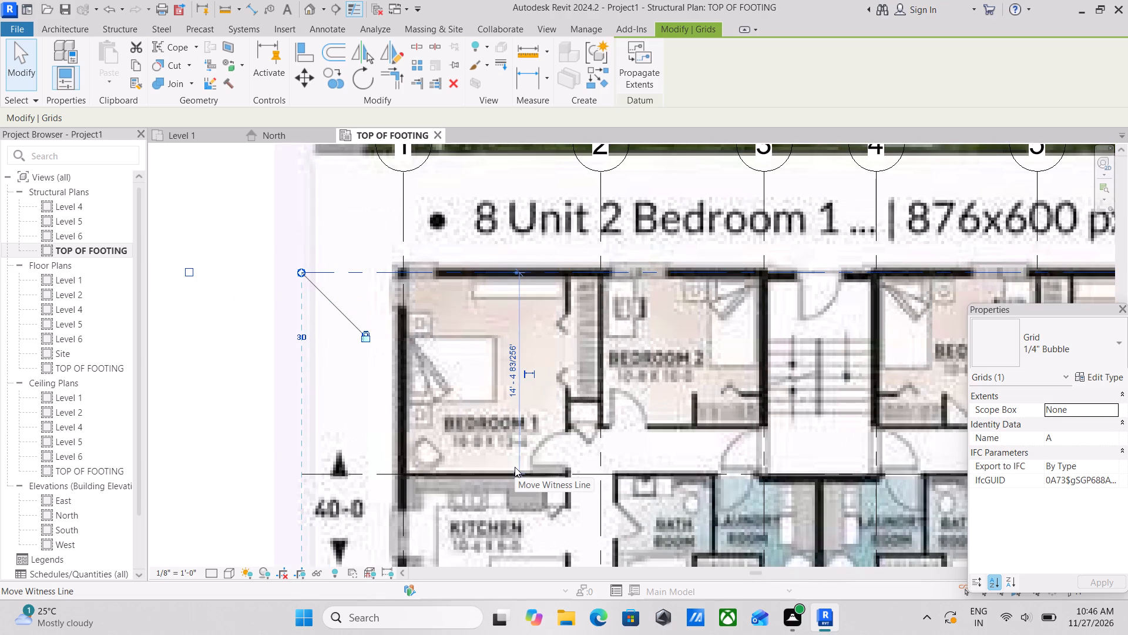
{"action": "scroll", "coordinate": [515, 467], "scroll_direction": "up", "scroll_amount": 2}
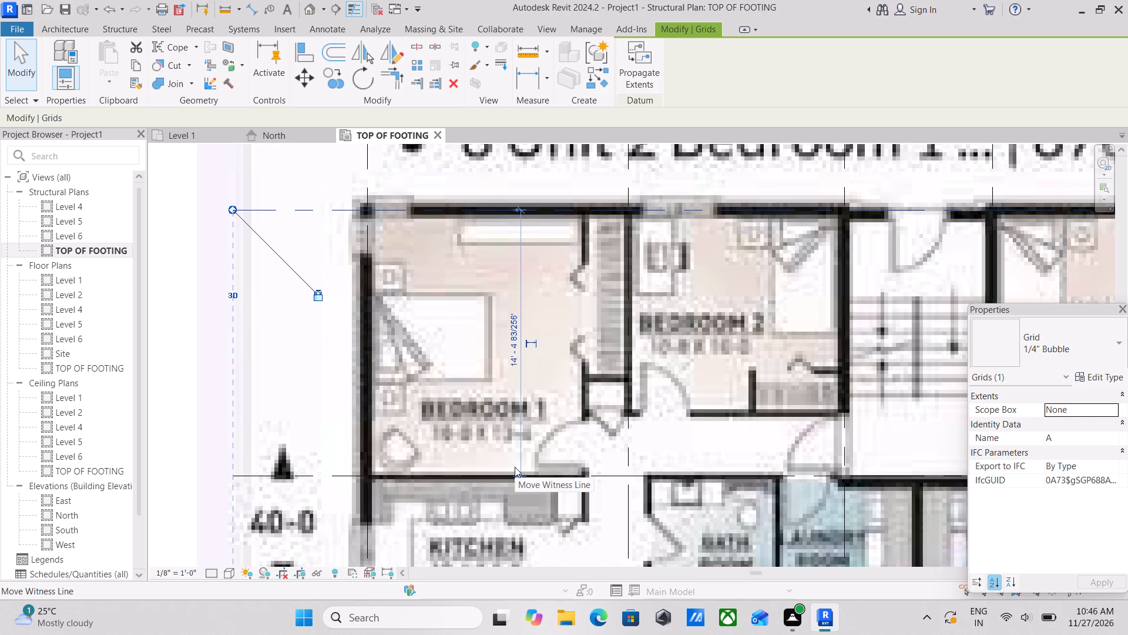
{"action": "scroll", "coordinate": [515, 467], "scroll_direction": "up", "scroll_amount": 1}
{"action": "scroll", "coordinate": [515, 467], "scroll_direction": "down", "scroll_amount": 1}
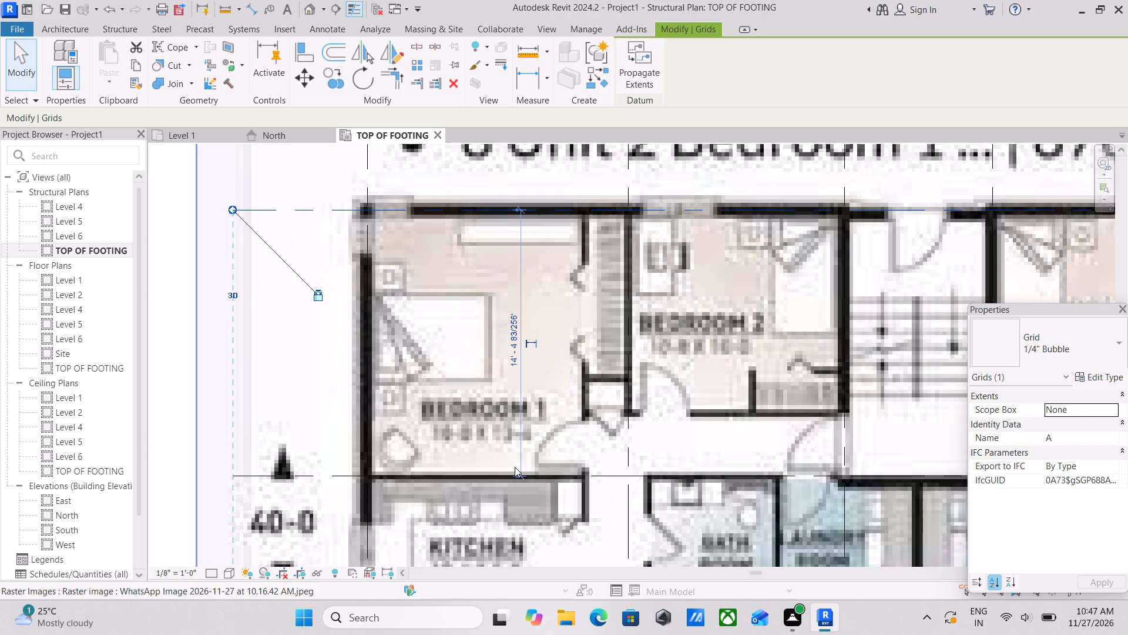
{"action": "scroll", "coordinate": [515, 467], "scroll_direction": "up", "scroll_amount": 1}
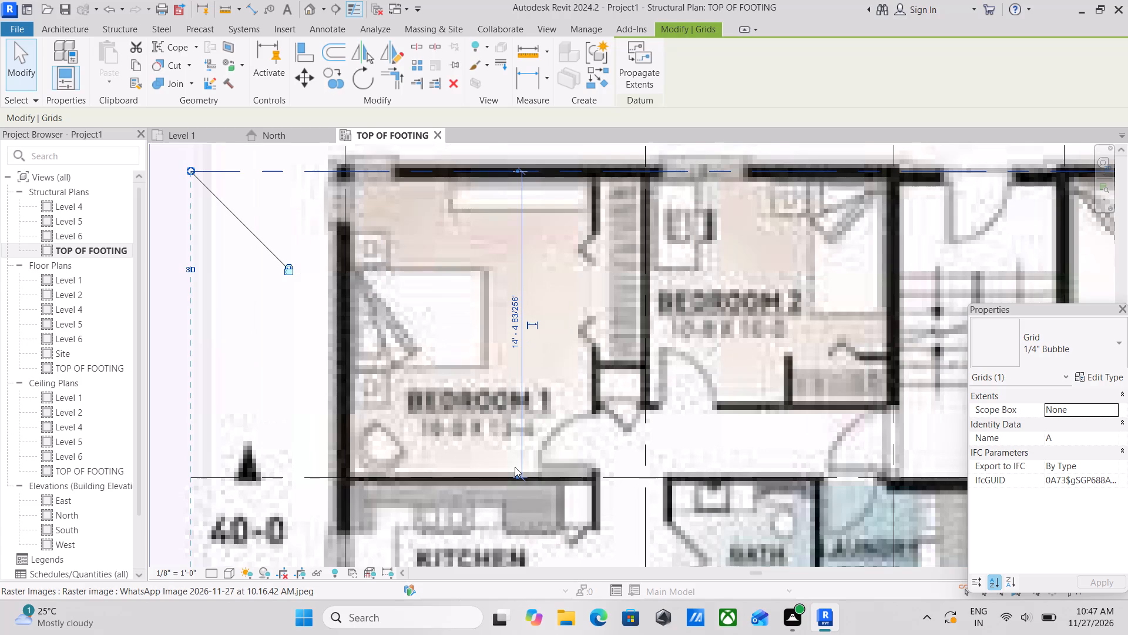
{"action": "scroll", "coordinate": [515, 467], "scroll_direction": "up", "scroll_amount": 2}
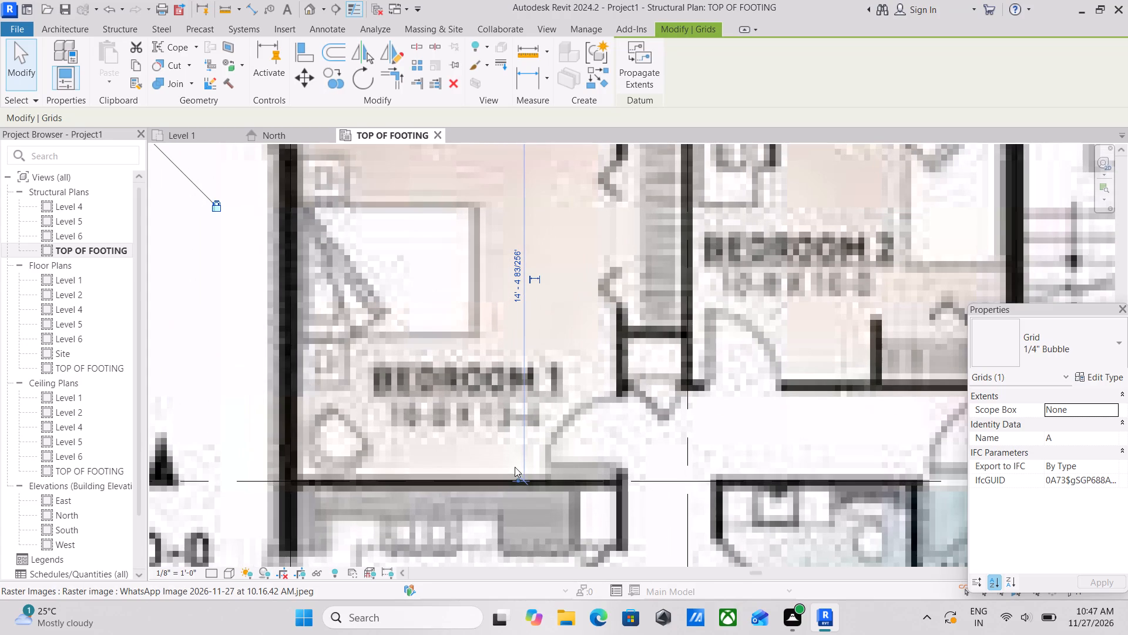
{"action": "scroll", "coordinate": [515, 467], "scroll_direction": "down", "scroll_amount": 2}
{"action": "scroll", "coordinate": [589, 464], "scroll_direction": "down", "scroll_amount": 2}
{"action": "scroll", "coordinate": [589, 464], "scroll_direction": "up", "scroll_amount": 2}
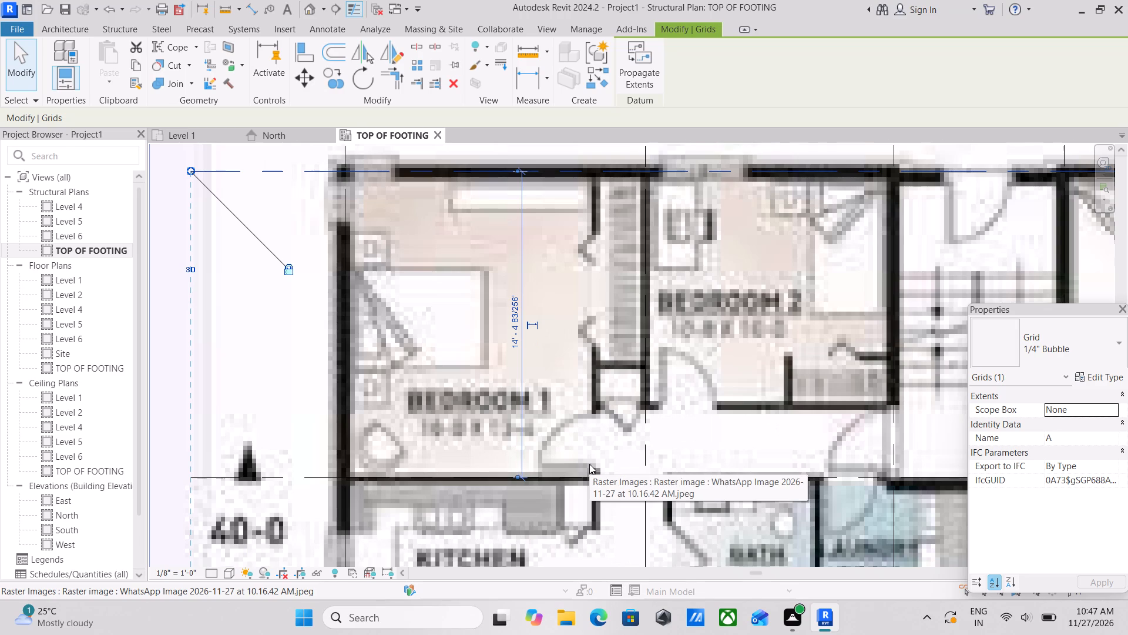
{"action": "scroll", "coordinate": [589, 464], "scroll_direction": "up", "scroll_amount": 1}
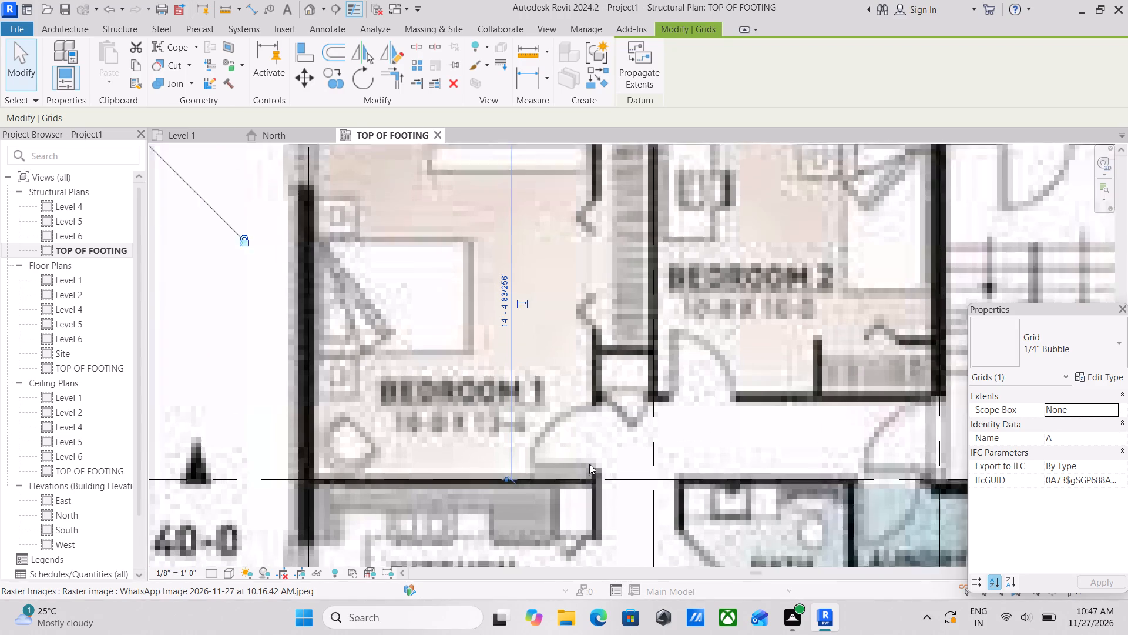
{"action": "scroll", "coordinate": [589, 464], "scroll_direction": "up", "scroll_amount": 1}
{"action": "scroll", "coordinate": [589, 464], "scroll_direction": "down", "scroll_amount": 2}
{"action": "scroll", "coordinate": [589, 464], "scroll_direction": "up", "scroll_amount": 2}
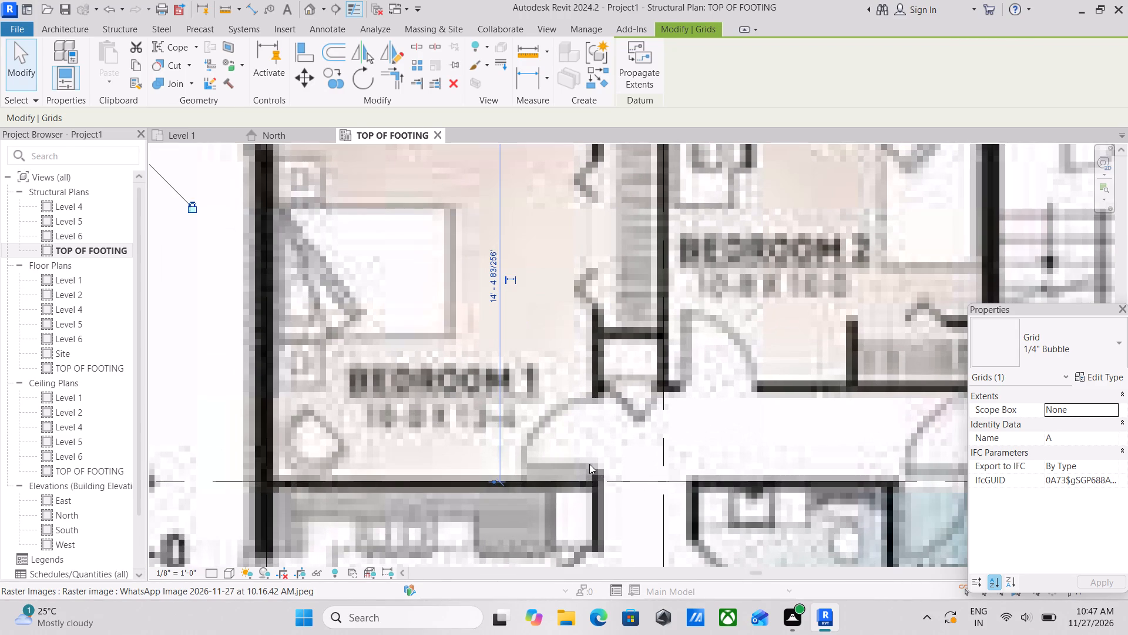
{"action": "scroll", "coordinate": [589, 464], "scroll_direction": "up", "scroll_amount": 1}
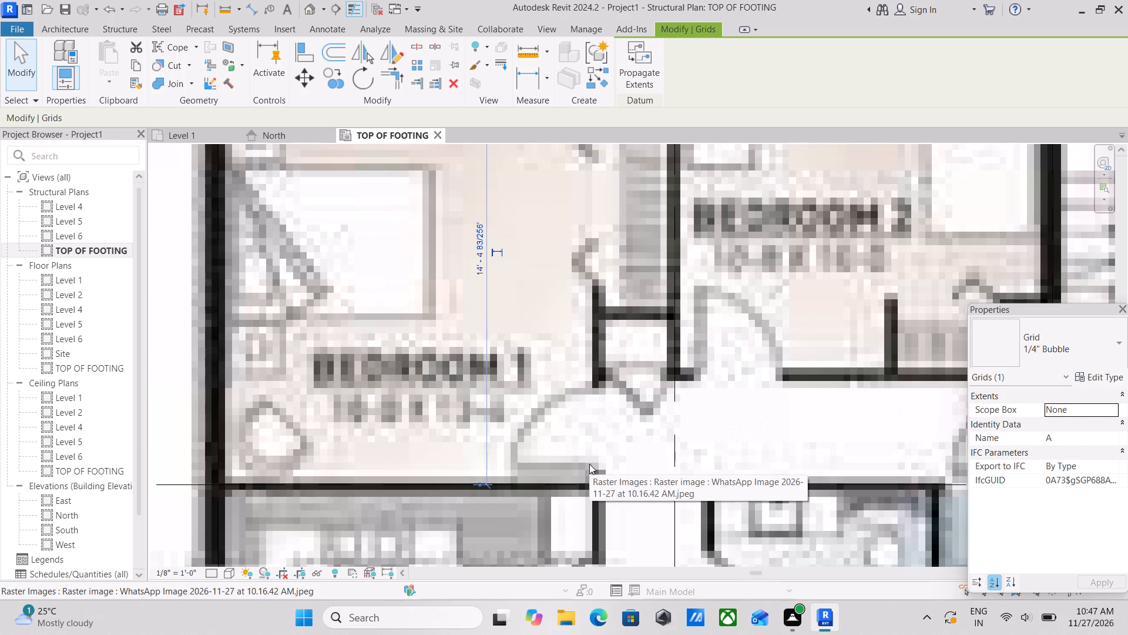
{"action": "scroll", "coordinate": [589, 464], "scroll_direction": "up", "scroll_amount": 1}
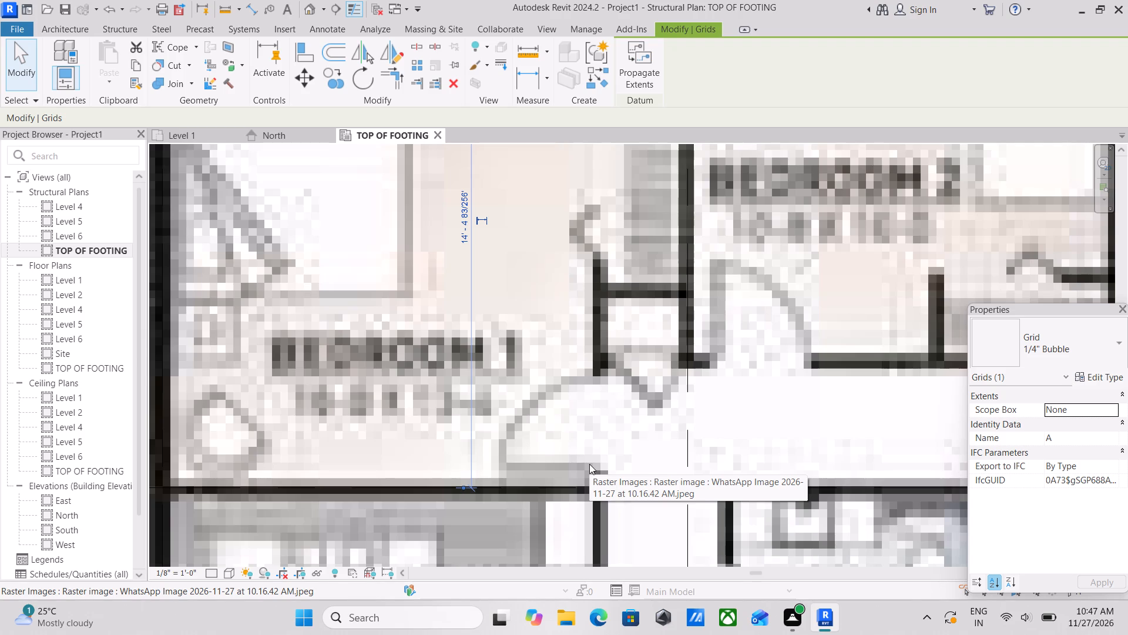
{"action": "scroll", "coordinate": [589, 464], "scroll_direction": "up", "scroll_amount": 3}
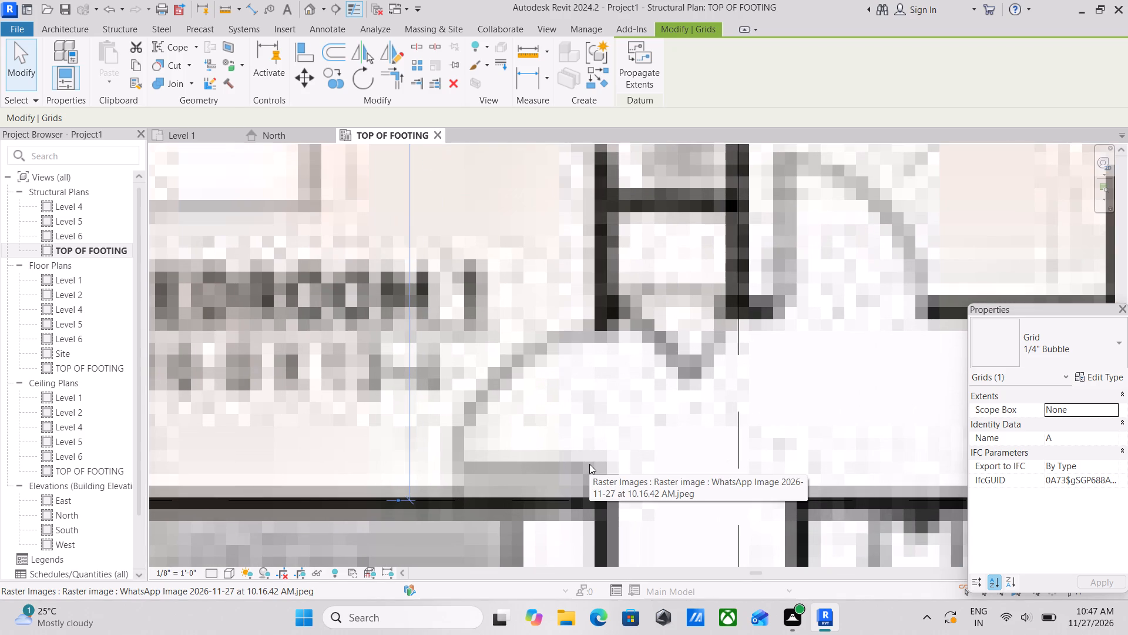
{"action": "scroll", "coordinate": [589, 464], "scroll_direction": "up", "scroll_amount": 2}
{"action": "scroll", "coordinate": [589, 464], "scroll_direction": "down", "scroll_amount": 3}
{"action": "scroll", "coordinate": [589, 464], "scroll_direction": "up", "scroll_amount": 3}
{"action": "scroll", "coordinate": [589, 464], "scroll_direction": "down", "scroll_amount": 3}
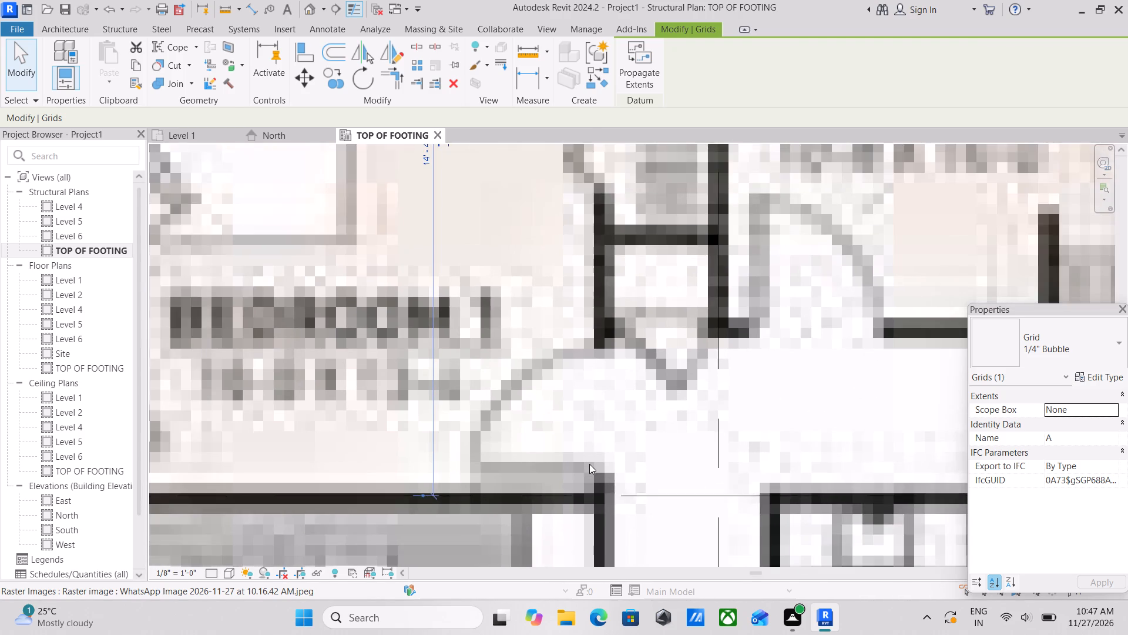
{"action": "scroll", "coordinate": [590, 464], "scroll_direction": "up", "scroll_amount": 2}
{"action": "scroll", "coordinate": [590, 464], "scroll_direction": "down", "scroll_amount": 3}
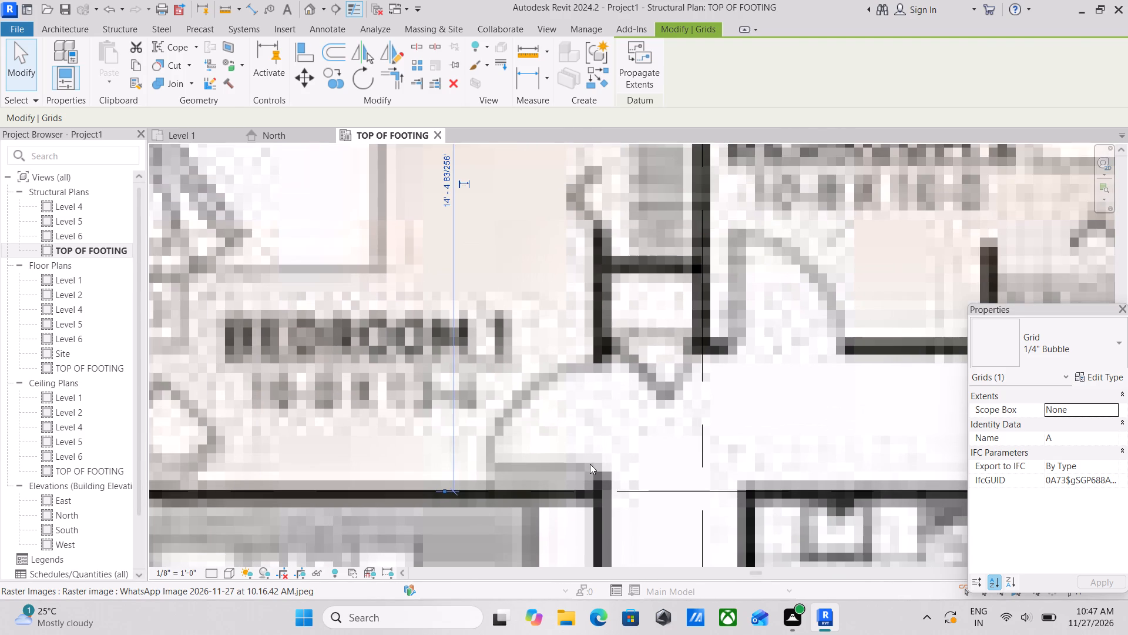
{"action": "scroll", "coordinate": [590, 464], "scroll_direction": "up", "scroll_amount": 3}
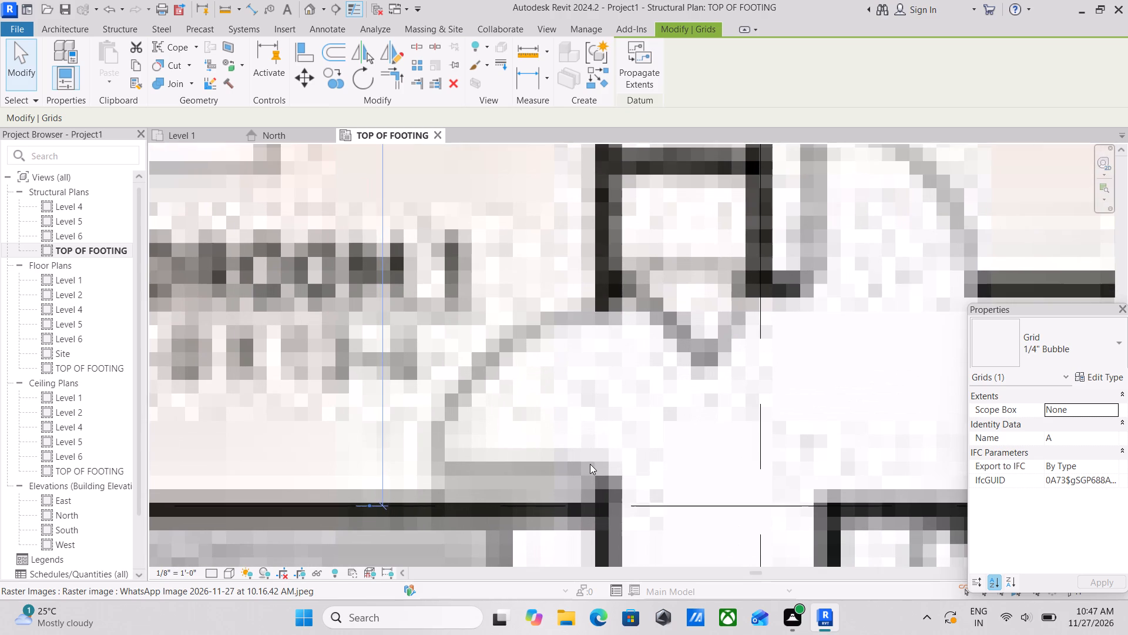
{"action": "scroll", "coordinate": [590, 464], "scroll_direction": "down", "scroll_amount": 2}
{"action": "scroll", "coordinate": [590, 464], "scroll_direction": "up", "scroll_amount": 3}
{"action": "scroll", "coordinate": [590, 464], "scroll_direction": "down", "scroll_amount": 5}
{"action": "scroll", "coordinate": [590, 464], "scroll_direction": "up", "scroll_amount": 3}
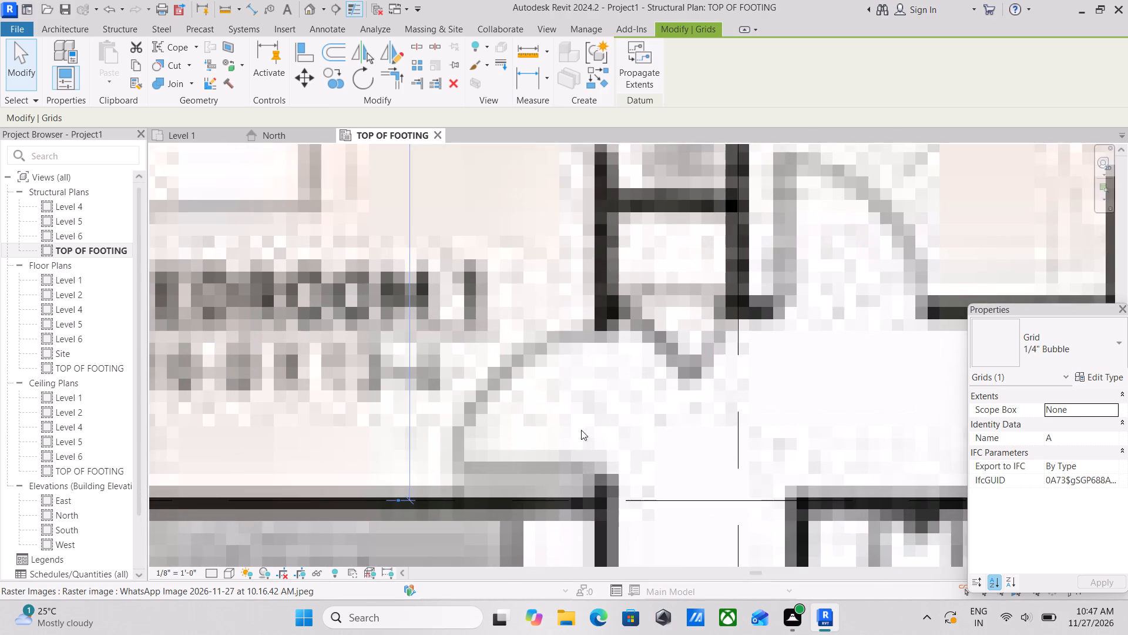
Examine how grid A lines up with the plan's upper wall between grids 1 and 2.
{"action": "scroll", "coordinate": [579, 400], "scroll_direction": "down", "scroll_amount": 8}
{"action": "middle_click_drag", "start_coordinate": [533, 399], "coordinate": [505, 501]}
{"action": "middle_click_drag", "start_coordinate": [488, 351], "coordinate": [490, 437]}
{"action": "scroll", "coordinate": [487, 422], "scroll_direction": "up", "scroll_amount": 1}
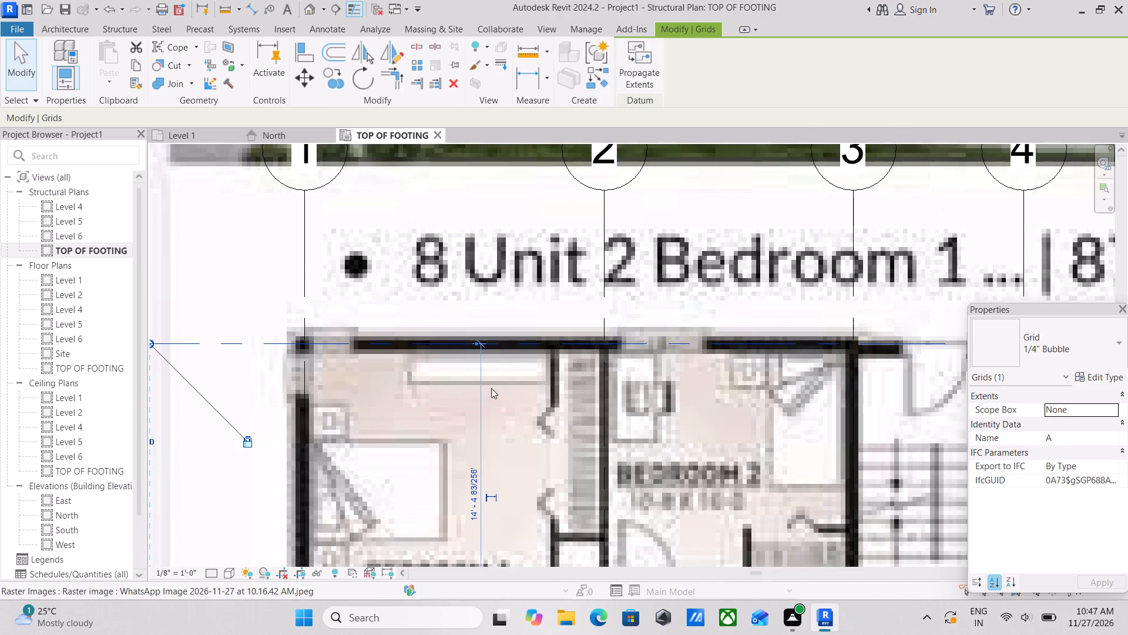
{"action": "middle_click_drag", "start_coordinate": [450, 382], "coordinate": [452, 408]}
{"action": "scroll", "coordinate": [229, 383], "scroll_direction": "up", "scroll_amount": 2}
{"action": "middle_click_drag", "start_coordinate": [317, 387], "coordinate": [319, 433]}
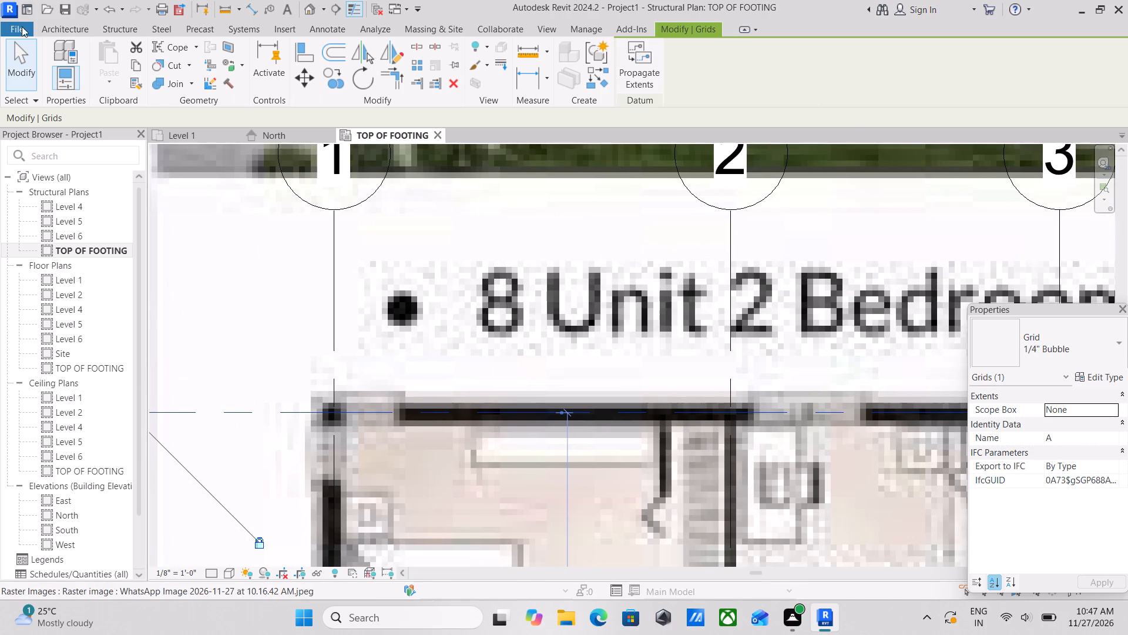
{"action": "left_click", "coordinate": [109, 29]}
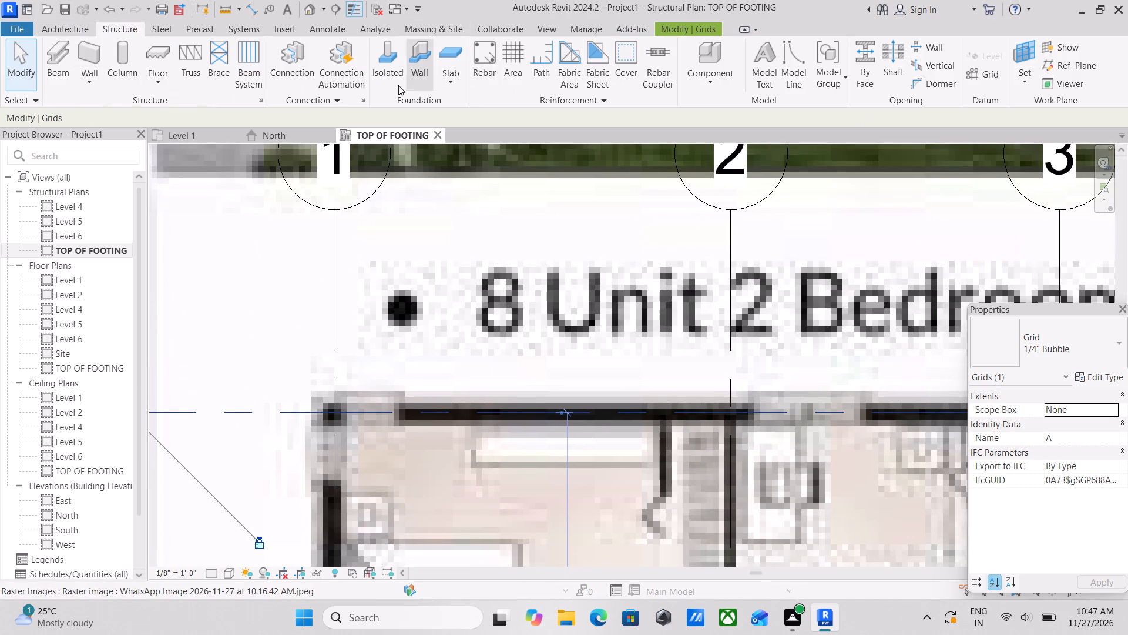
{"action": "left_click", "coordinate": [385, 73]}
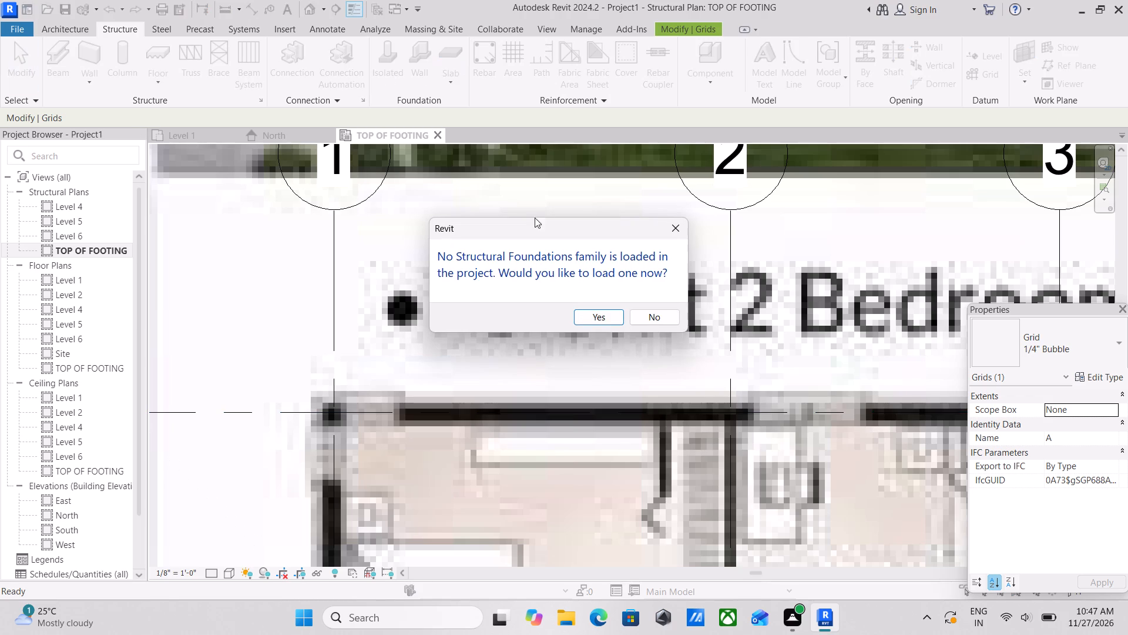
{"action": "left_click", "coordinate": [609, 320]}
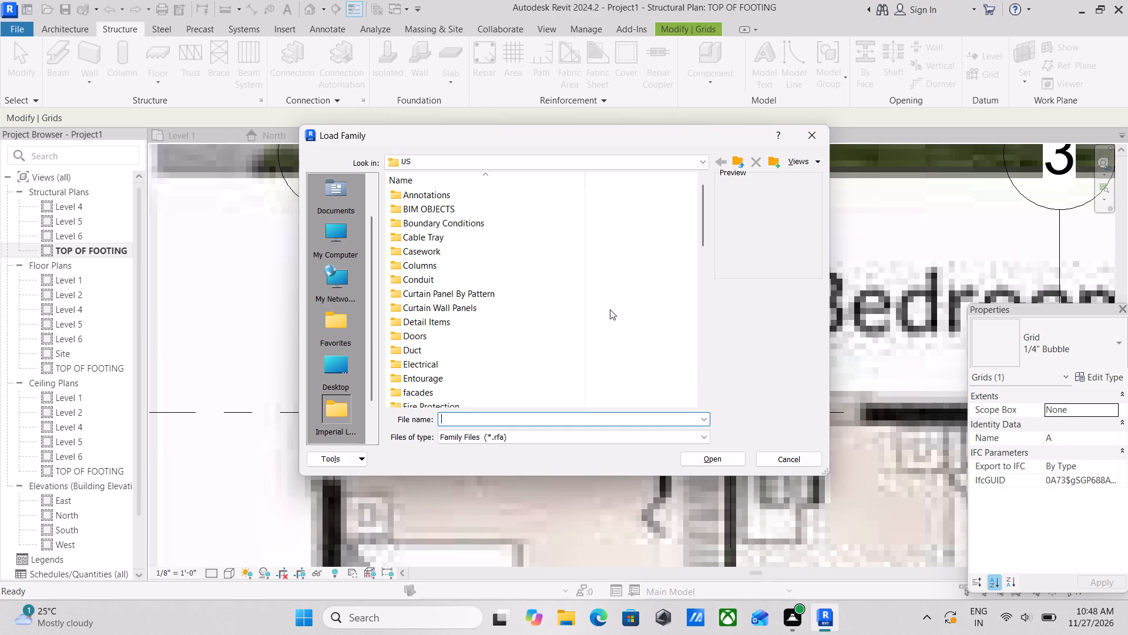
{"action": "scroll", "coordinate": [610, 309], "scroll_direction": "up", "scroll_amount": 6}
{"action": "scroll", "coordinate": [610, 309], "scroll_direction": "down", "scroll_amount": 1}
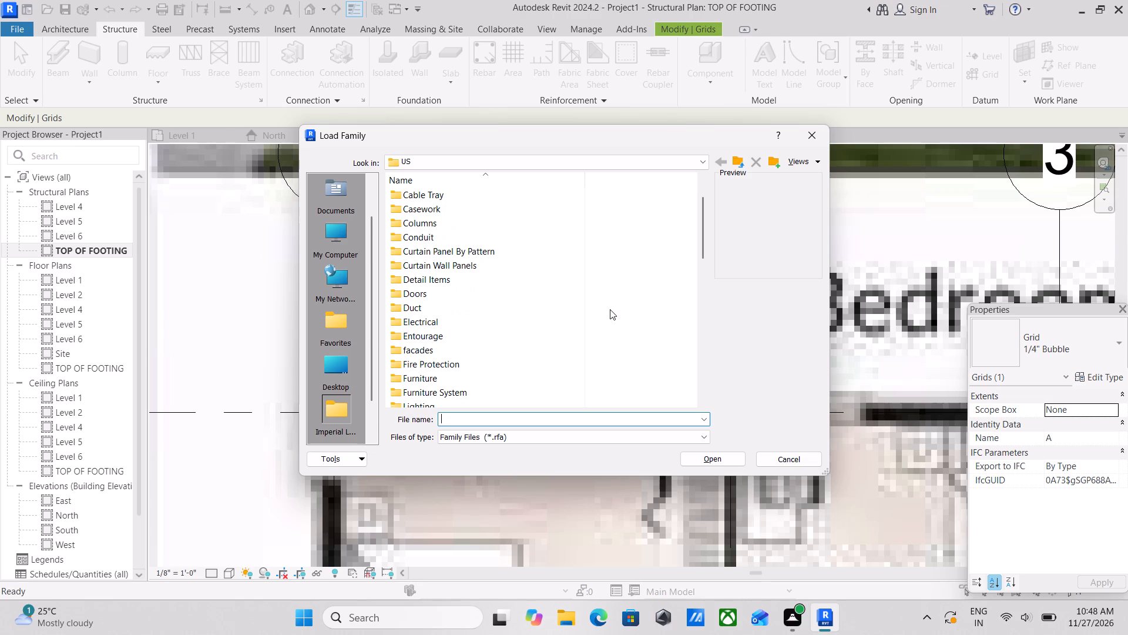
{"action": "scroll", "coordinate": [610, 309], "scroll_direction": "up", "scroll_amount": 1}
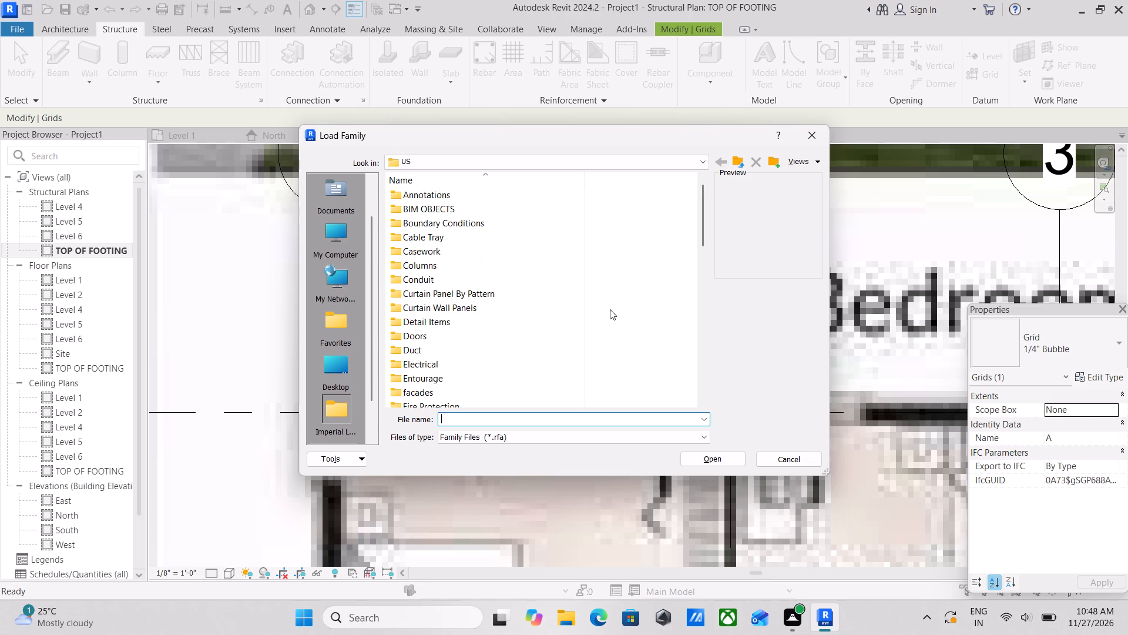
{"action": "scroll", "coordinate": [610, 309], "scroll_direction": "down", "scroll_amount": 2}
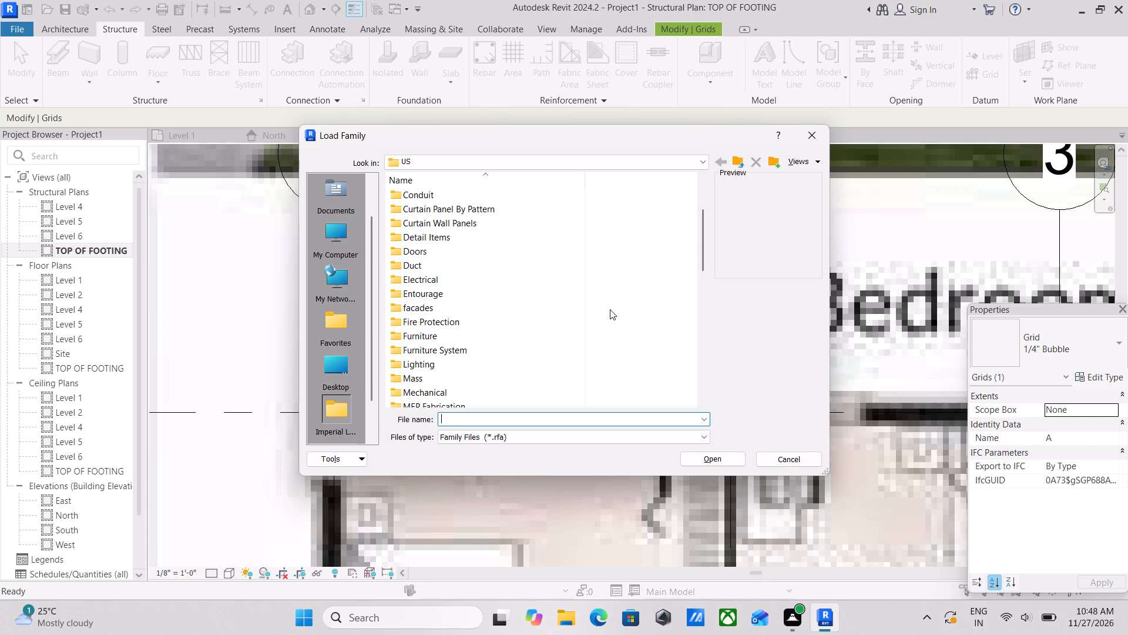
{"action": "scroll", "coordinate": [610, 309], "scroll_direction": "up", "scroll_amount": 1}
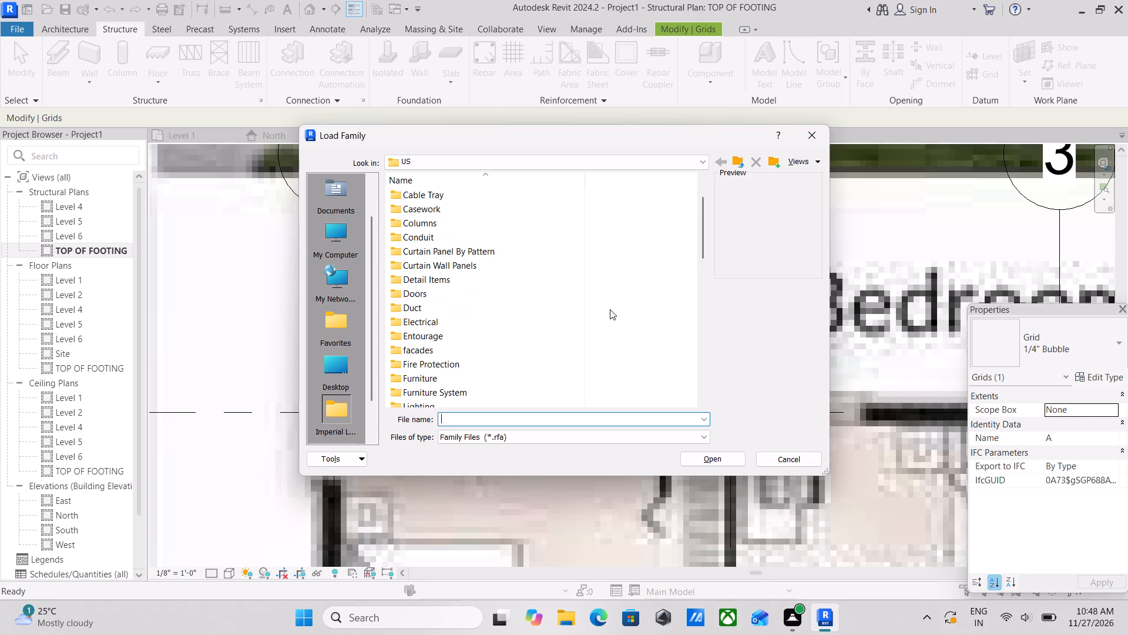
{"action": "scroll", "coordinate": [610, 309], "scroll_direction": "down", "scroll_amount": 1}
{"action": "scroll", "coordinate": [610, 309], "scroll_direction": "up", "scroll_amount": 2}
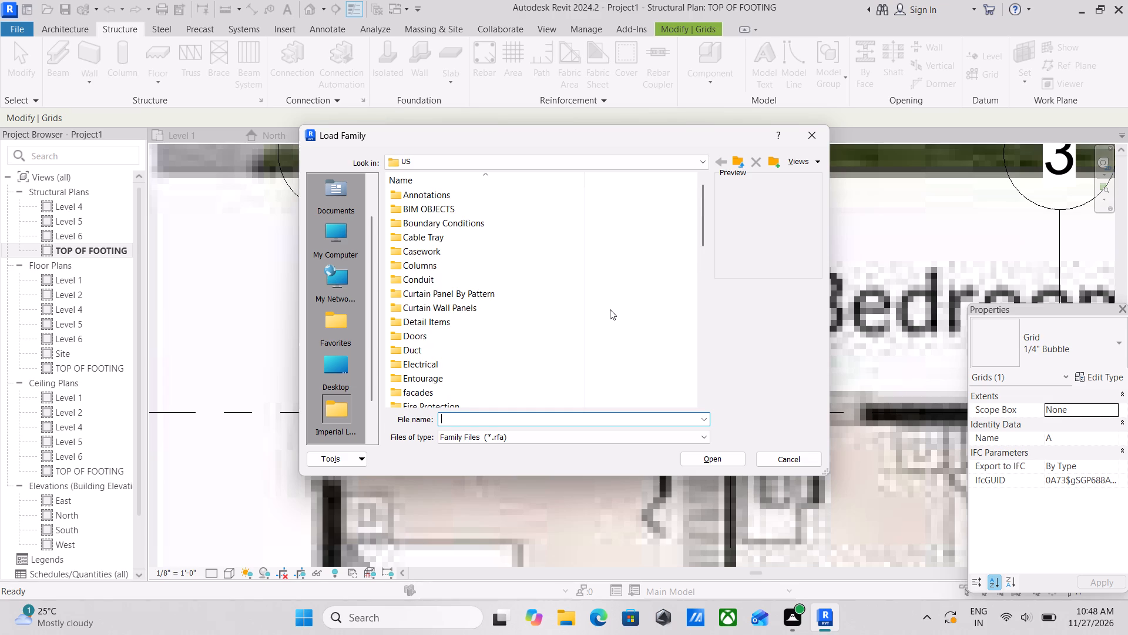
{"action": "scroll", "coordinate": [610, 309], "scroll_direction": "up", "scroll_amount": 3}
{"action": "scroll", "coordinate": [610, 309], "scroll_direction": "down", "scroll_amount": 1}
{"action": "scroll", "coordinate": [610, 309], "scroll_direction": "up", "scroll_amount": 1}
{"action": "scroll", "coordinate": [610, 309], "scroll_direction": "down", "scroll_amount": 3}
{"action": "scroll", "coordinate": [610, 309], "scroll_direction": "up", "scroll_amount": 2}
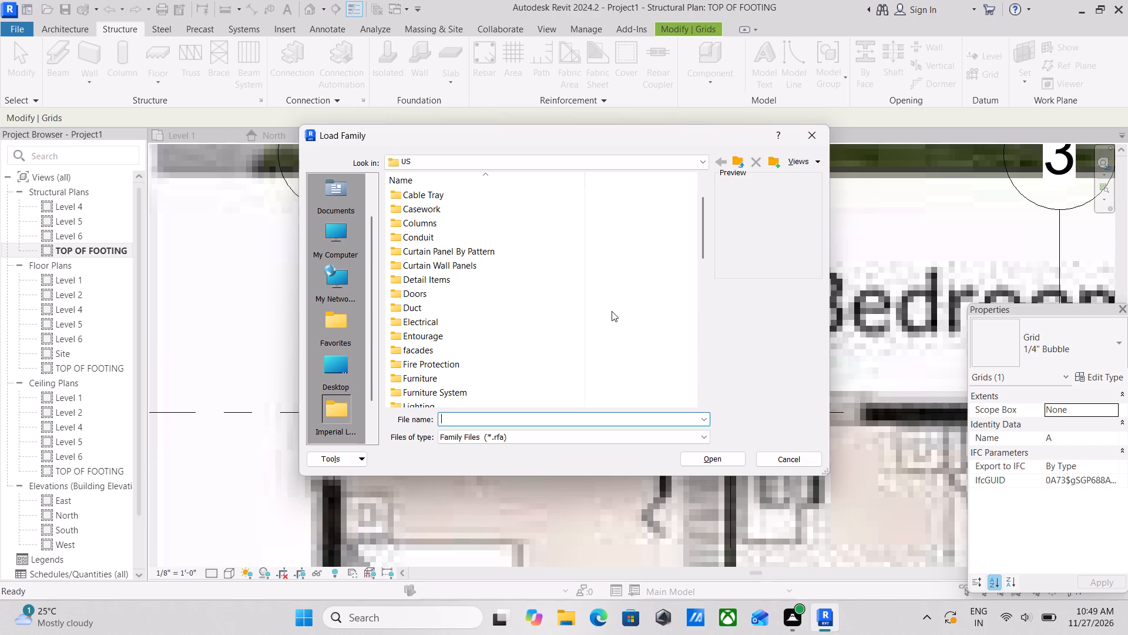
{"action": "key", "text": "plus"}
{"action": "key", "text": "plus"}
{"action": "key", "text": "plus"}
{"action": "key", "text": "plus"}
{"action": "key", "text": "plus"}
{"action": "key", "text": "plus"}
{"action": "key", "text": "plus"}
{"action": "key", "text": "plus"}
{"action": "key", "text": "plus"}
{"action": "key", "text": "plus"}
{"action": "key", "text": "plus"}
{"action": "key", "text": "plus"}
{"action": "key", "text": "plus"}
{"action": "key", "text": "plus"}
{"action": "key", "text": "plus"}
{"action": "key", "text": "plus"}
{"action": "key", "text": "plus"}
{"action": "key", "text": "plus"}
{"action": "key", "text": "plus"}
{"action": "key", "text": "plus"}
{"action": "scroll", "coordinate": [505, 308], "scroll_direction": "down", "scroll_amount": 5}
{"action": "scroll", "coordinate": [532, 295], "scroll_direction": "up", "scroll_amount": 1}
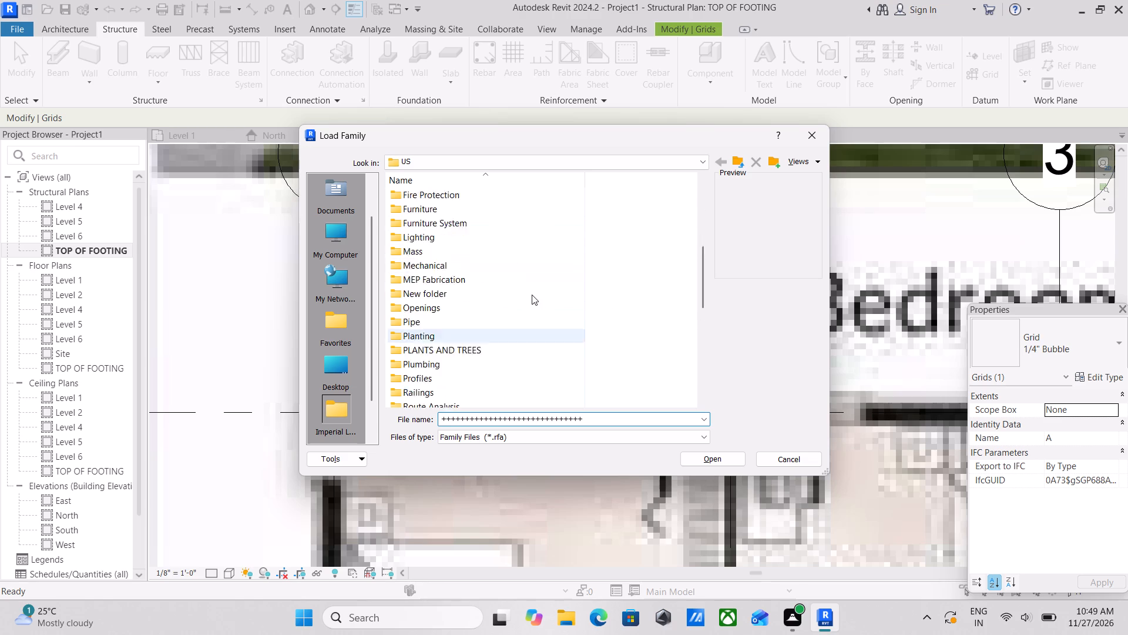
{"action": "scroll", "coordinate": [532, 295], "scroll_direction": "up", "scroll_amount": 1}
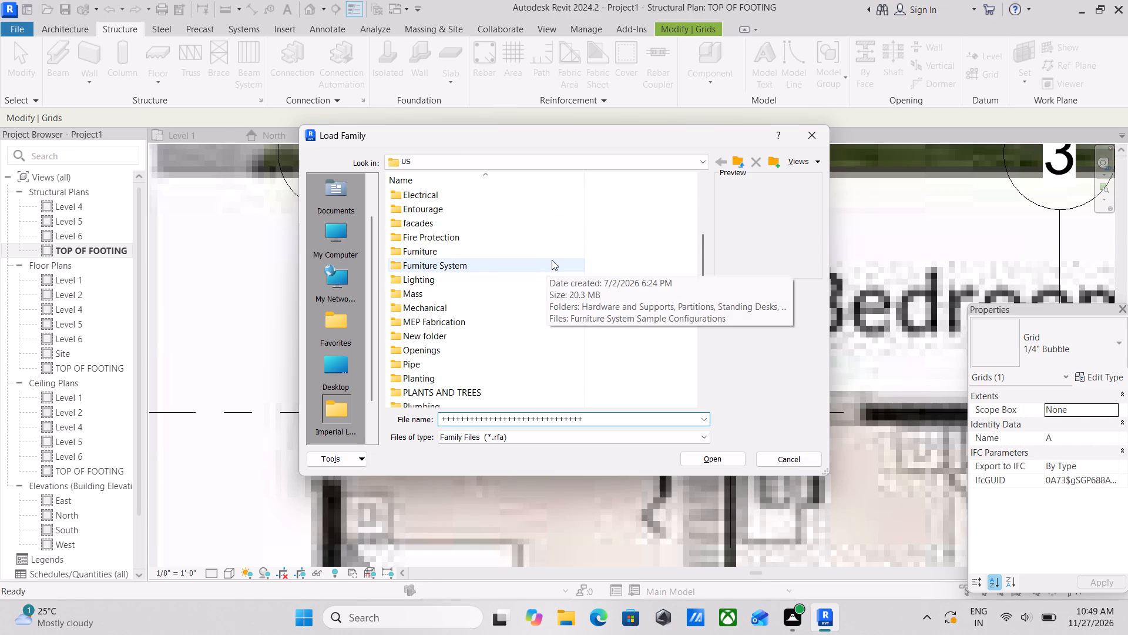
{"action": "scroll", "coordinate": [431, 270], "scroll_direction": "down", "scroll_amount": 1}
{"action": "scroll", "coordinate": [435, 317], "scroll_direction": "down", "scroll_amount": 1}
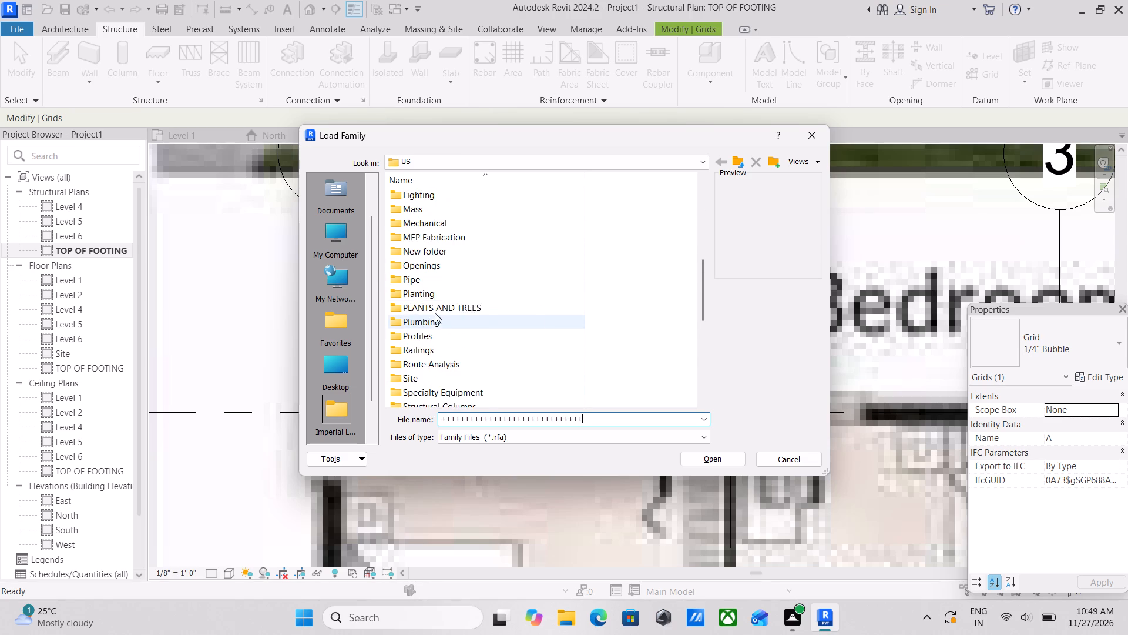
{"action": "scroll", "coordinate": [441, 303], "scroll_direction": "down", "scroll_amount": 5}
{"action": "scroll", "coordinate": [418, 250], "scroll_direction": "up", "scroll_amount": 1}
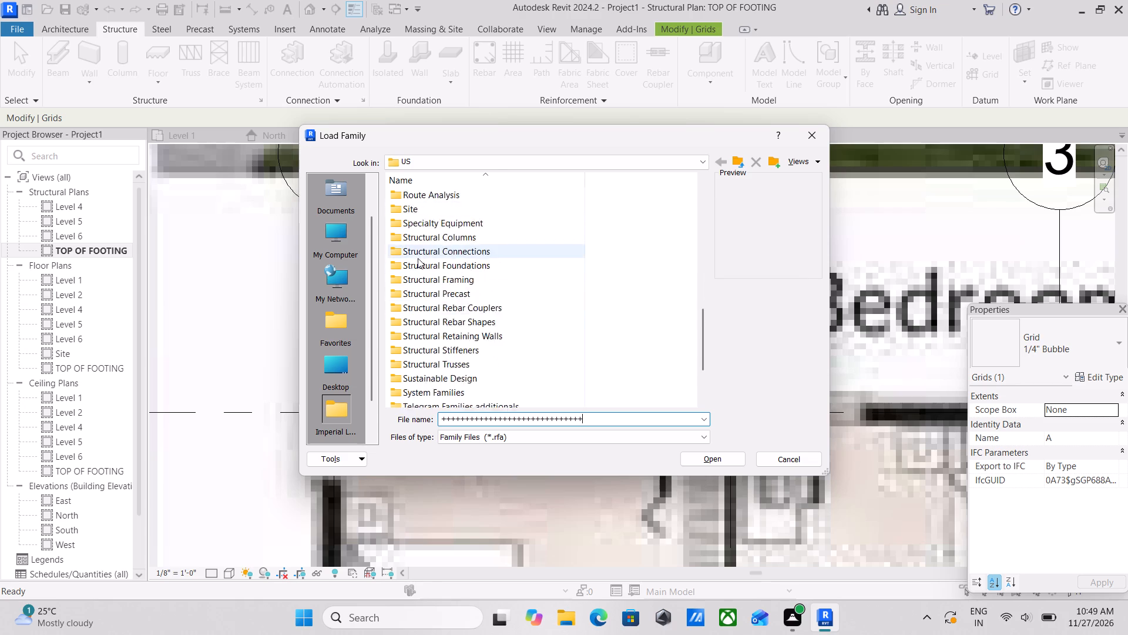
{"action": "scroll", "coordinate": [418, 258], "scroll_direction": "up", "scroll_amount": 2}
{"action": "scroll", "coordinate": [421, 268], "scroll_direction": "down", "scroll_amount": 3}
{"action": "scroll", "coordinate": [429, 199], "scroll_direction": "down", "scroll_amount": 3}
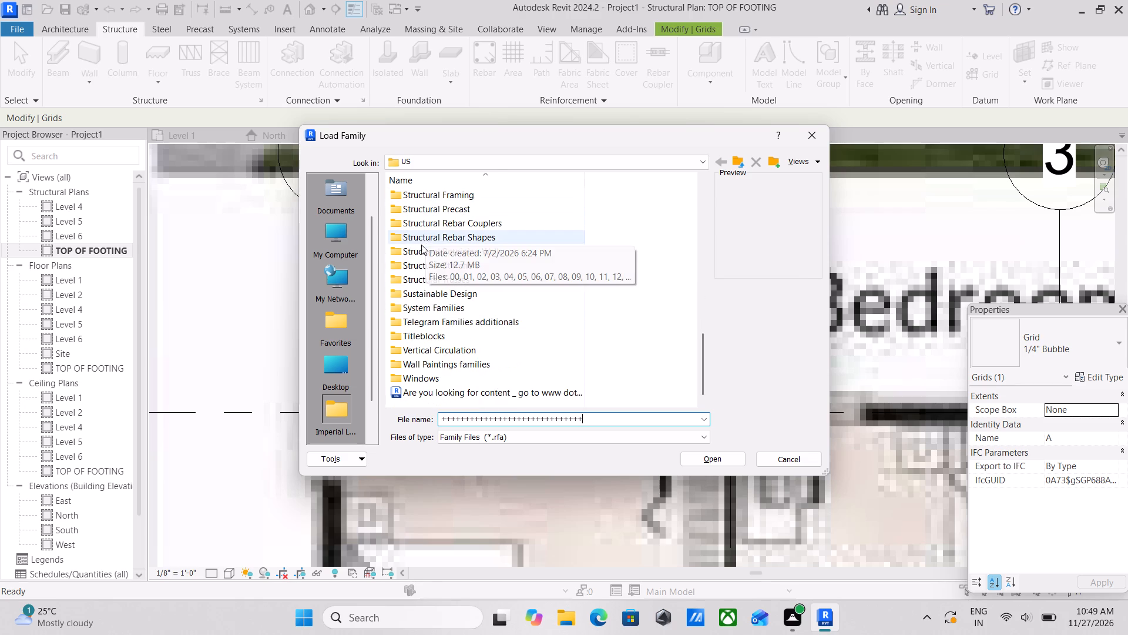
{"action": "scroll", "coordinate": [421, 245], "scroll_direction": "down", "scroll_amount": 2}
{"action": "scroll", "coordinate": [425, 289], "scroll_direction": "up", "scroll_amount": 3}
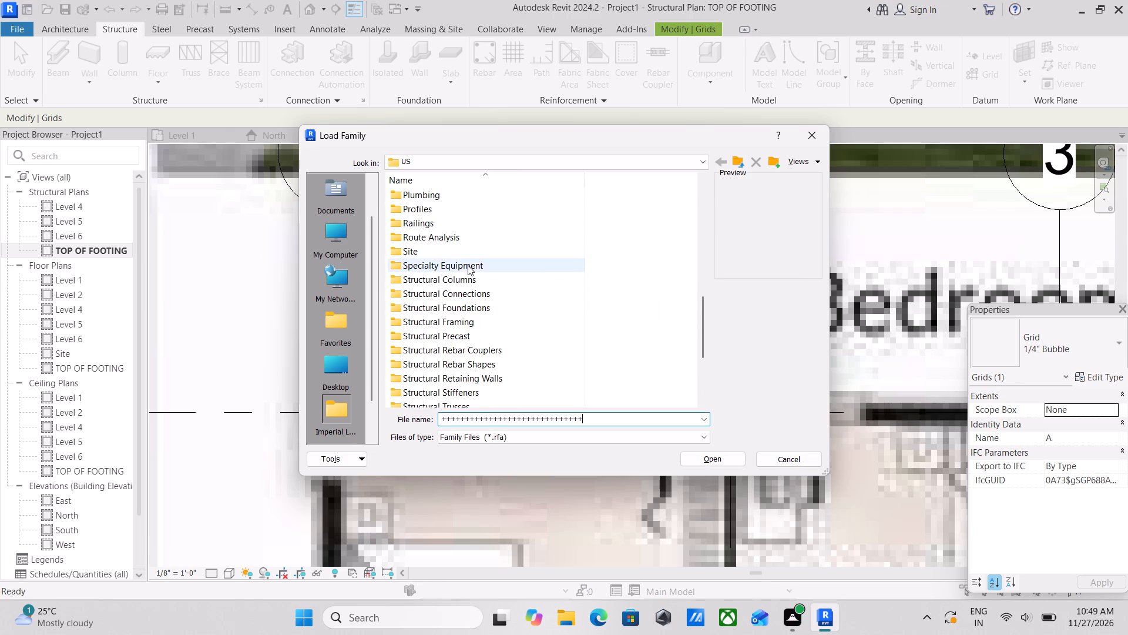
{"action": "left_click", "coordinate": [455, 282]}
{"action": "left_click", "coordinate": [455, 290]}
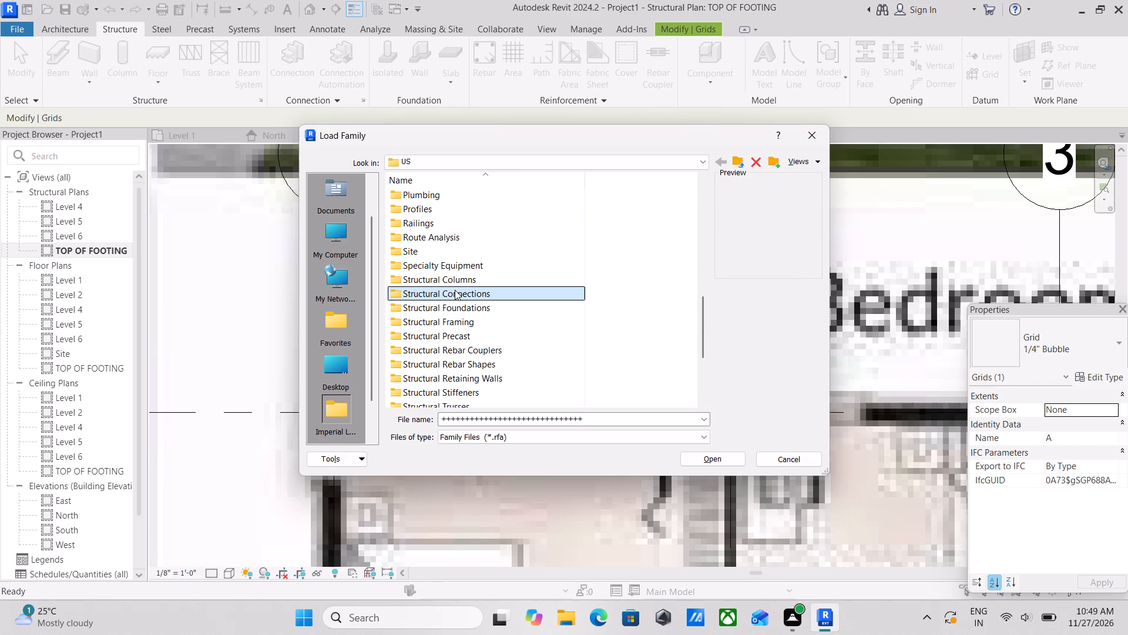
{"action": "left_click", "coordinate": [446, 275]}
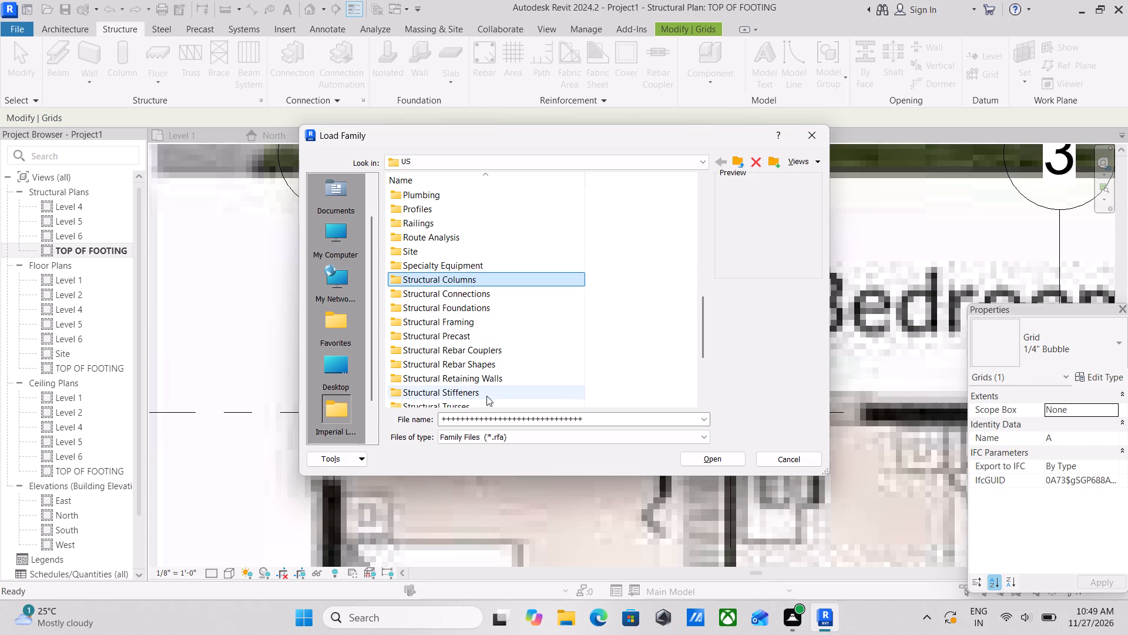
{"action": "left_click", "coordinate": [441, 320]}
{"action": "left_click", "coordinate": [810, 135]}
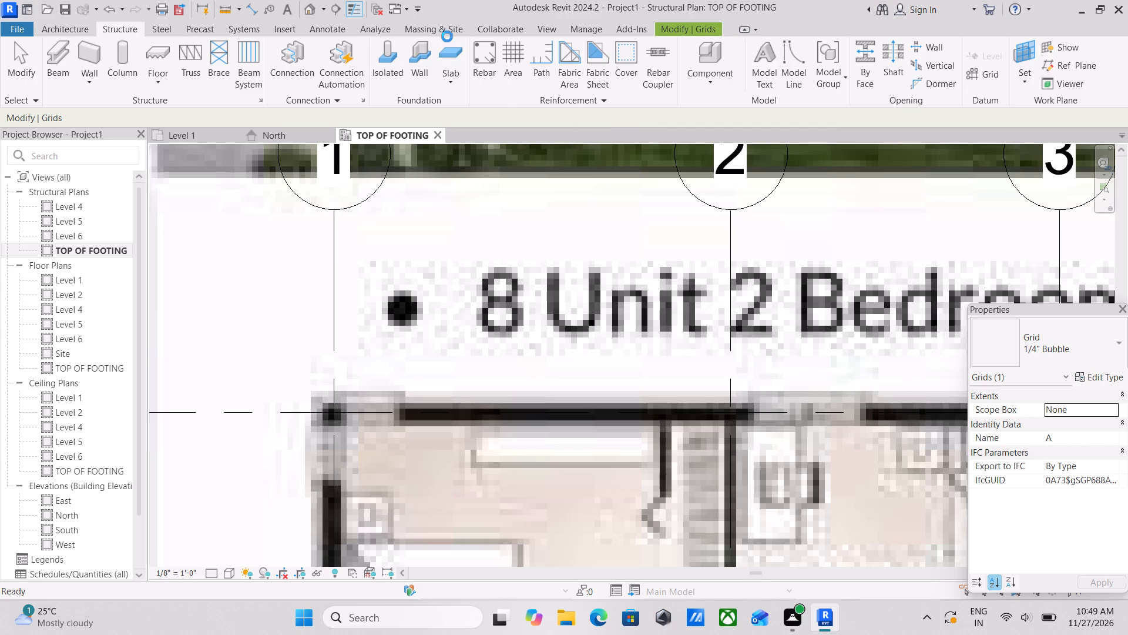
Start an isolated foundation, agree to load a family, and open the Structural Foundations family folder.
{"action": "scroll", "coordinate": [584, 375], "scroll_direction": "down", "scroll_amount": 3}
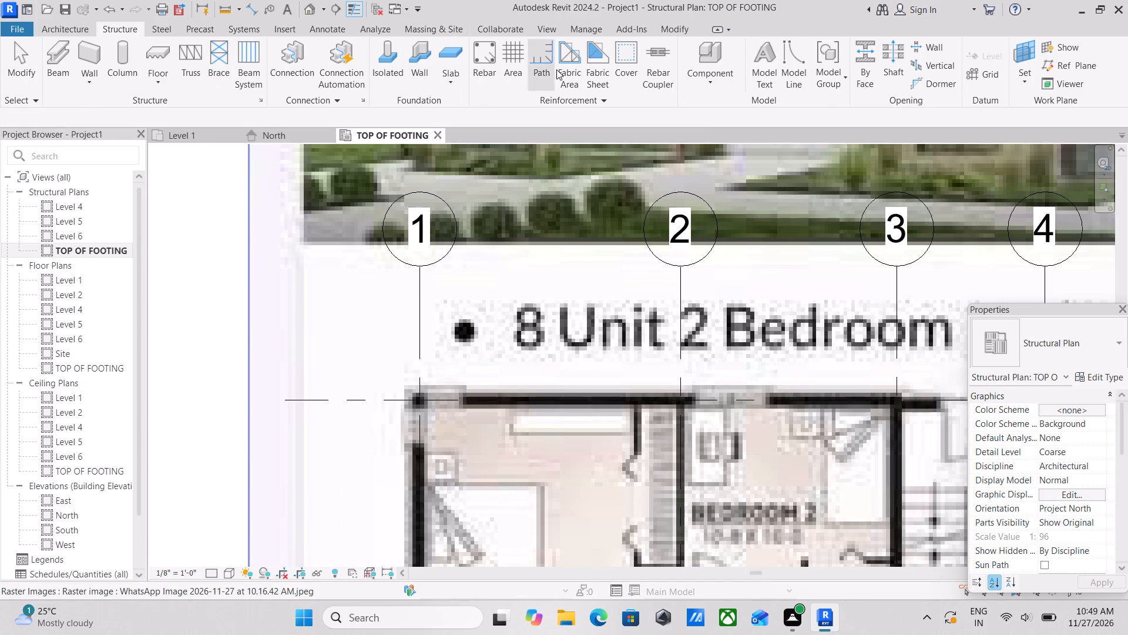
{"action": "left_click", "coordinate": [392, 85]}
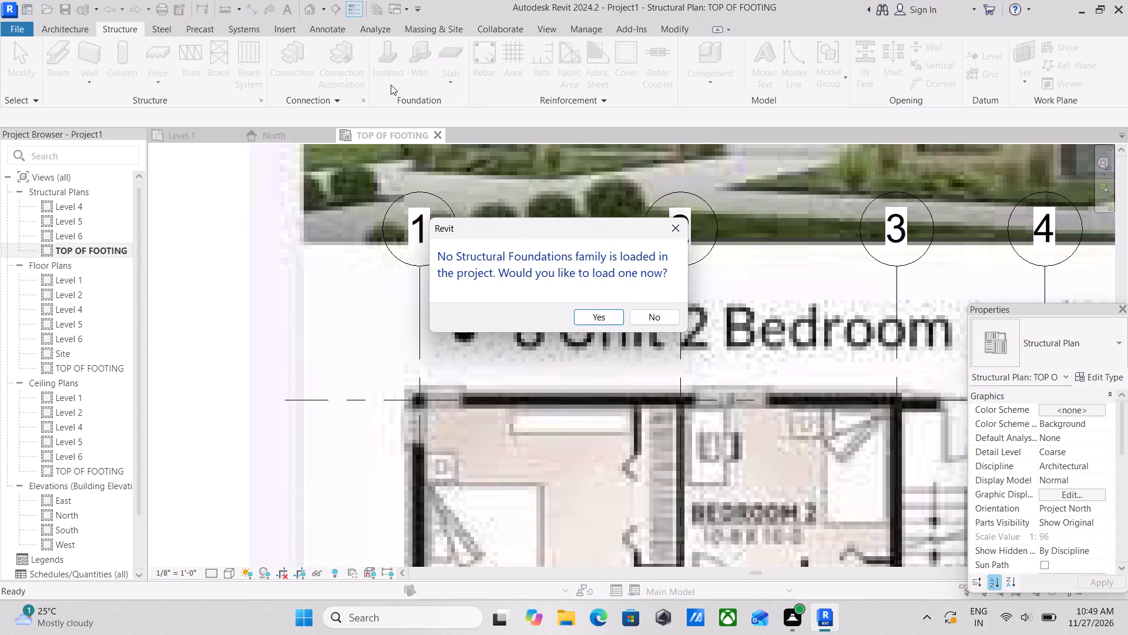
{"action": "left_click", "coordinate": [597, 316]}
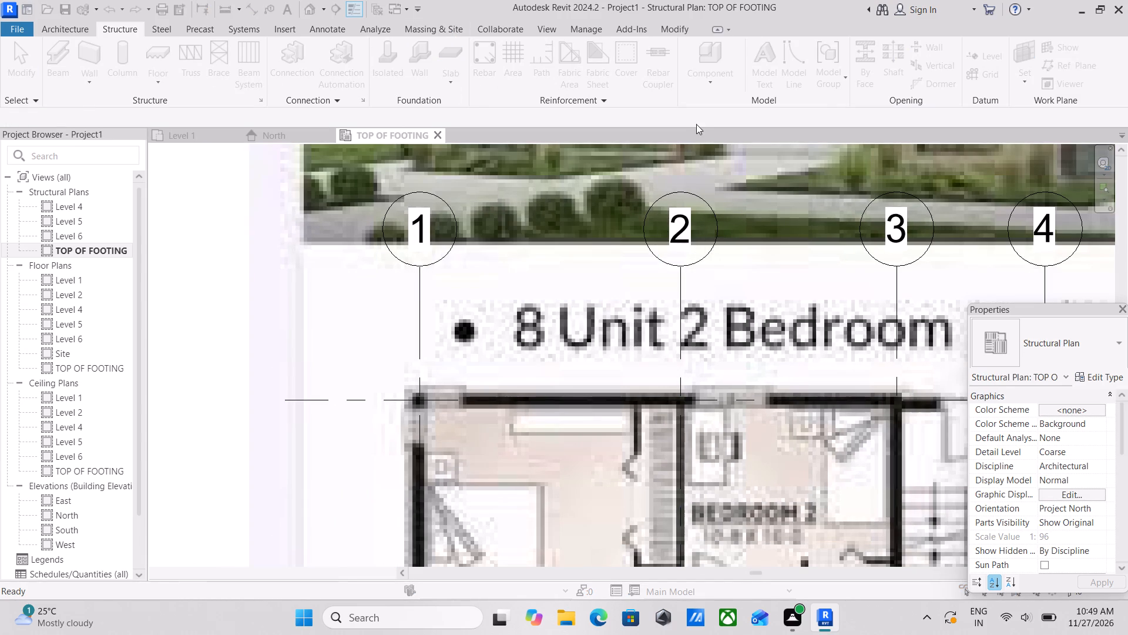
{"action": "scroll", "coordinate": [498, 330], "scroll_direction": "down", "scroll_amount": 11}
{"action": "double_click", "coordinate": [503, 222]}
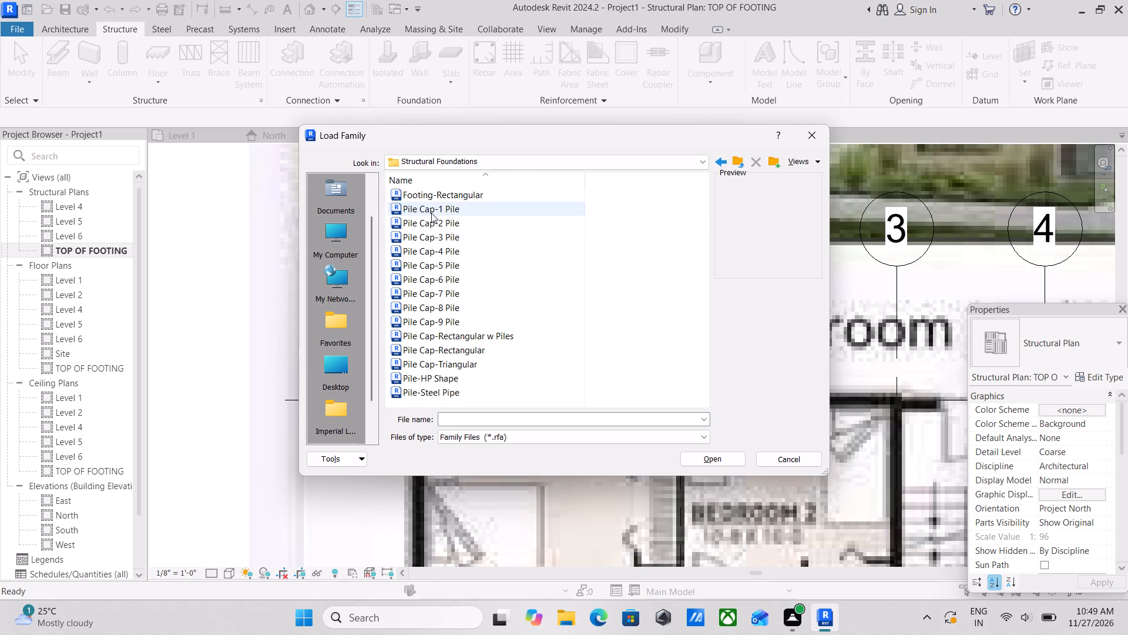
Examine the previews of the pile cap and pile families in the Structural Foundations folder to compare their shapes.
{"action": "left_click", "coordinate": [431, 213]}
{"action": "left_click", "coordinate": [444, 202]}
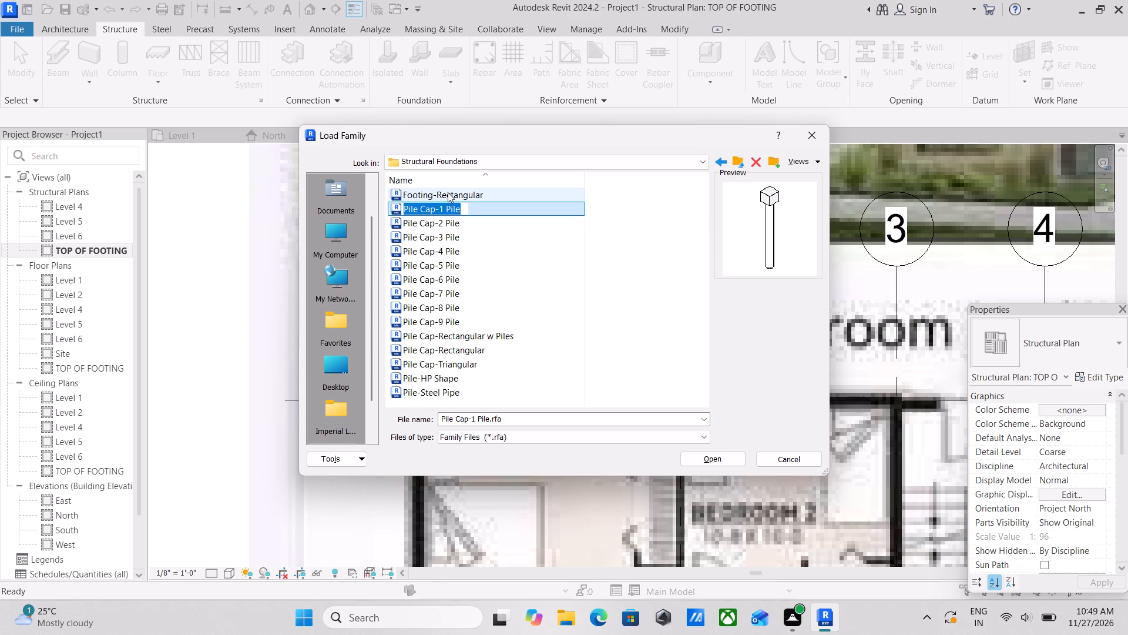
{"action": "left_click", "coordinate": [455, 190]}
{"action": "left_click", "coordinate": [456, 233]}
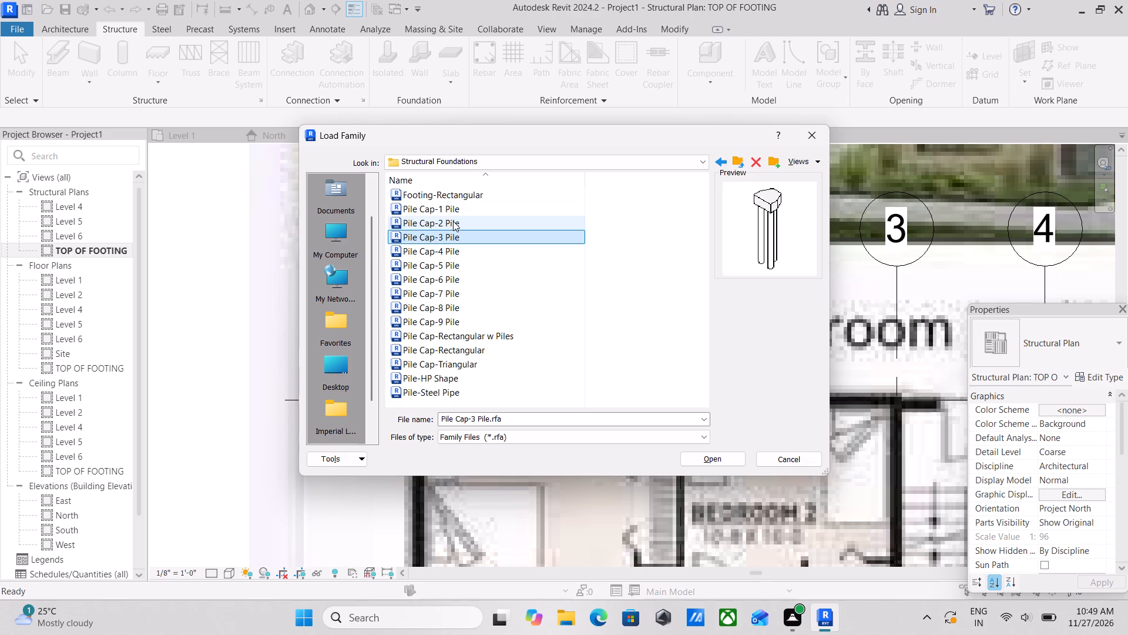
{"action": "left_click", "coordinate": [453, 221]}
{"action": "left_click", "coordinate": [443, 254]}
{"action": "left_click", "coordinate": [449, 270]}
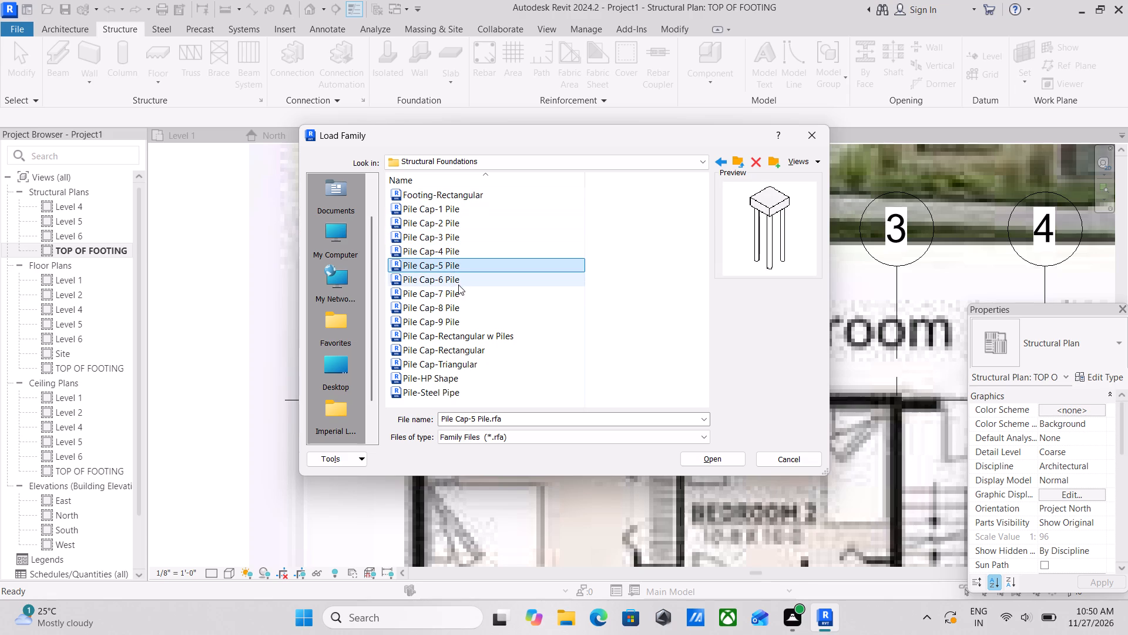
{"action": "left_click", "coordinate": [451, 285]}
{"action": "left_click", "coordinate": [456, 266]}
{"action": "left_click", "coordinate": [454, 290]}
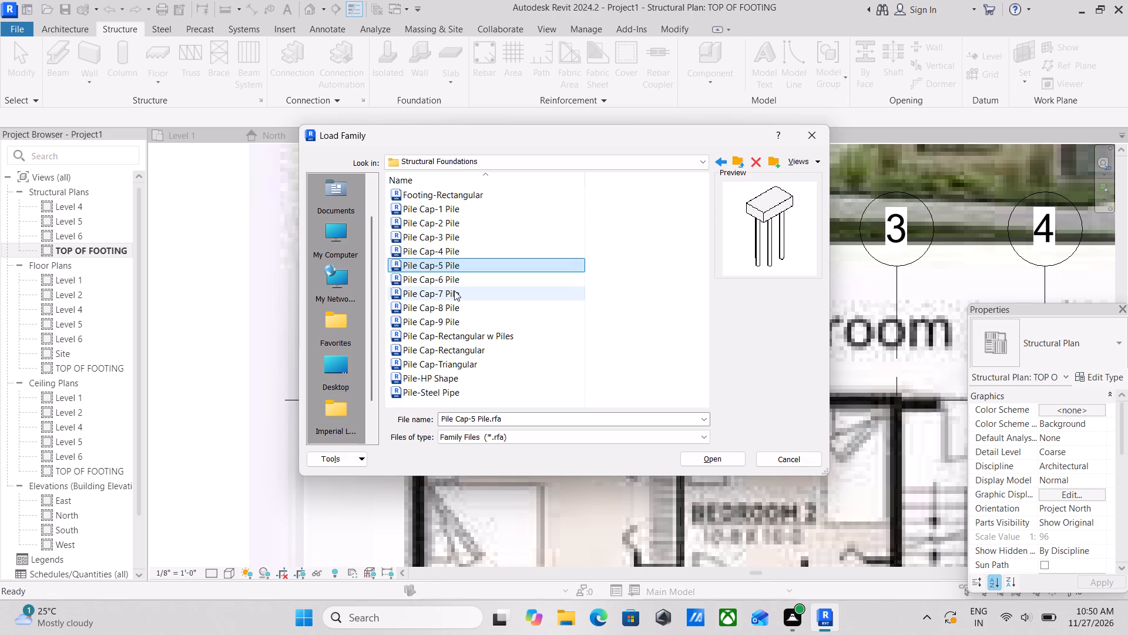
{"action": "scroll", "coordinate": [438, 308], "scroll_direction": "down", "scroll_amount": 1}
{"action": "left_click", "coordinate": [439, 307]}
{"action": "scroll", "coordinate": [439, 309], "scroll_direction": "down", "scroll_amount": 2}
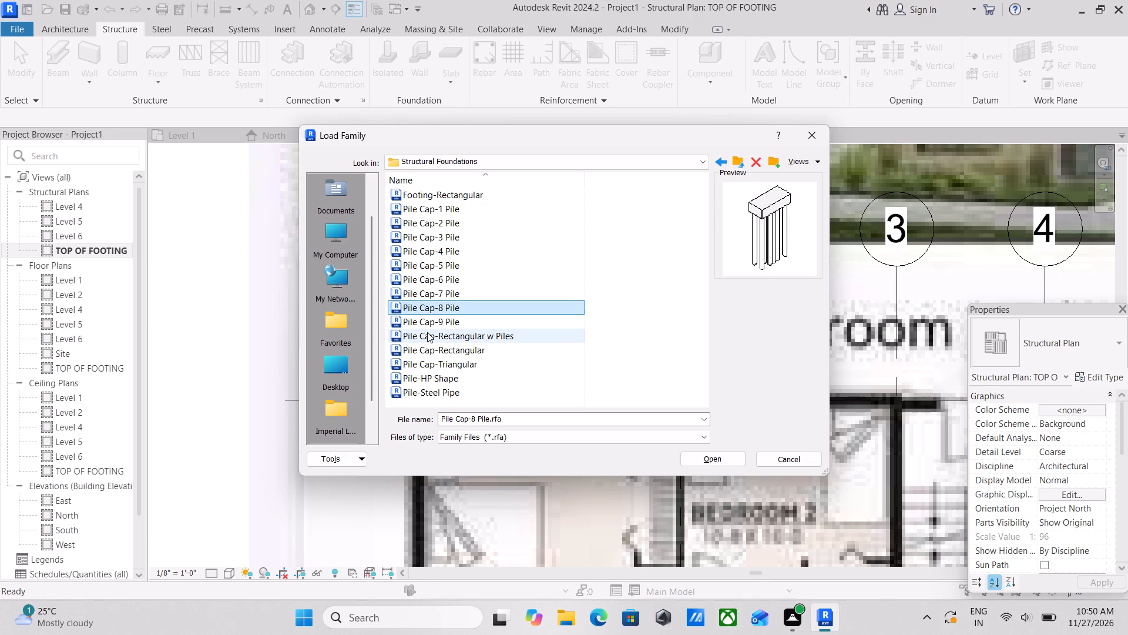
{"action": "left_click", "coordinate": [427, 332]}
{"action": "left_click", "coordinate": [435, 320]}
{"action": "scroll", "coordinate": [433, 363], "scroll_direction": "down", "scroll_amount": 2}
{"action": "left_click", "coordinate": [433, 363]}
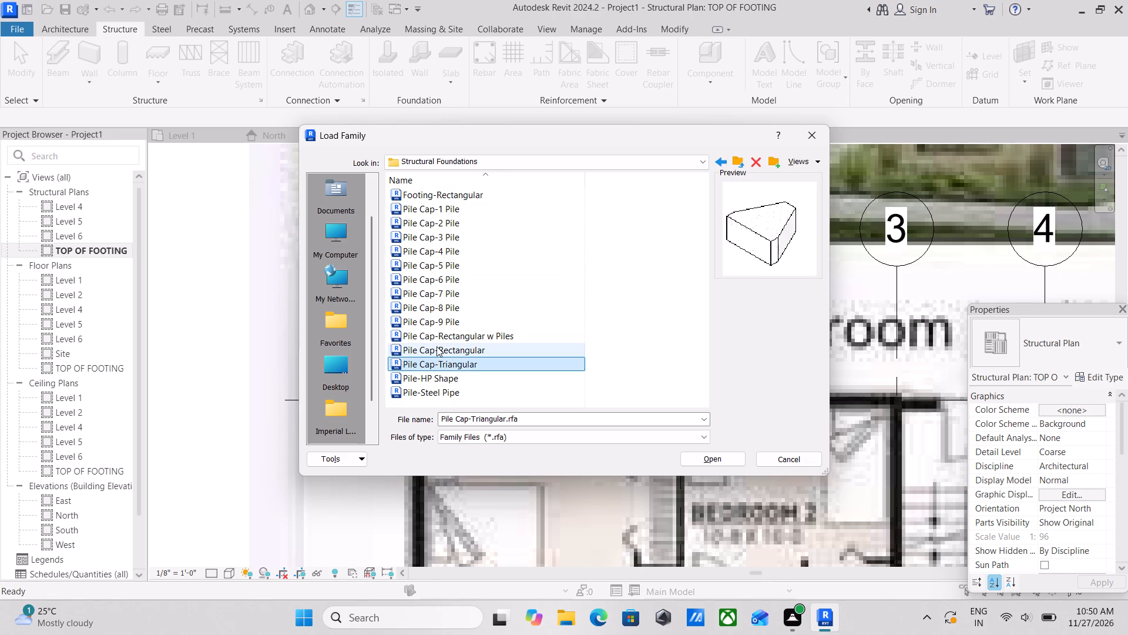
{"action": "left_click", "coordinate": [437, 346]}
{"action": "left_click", "coordinate": [434, 350]}
{"action": "left_click", "coordinate": [441, 385]}
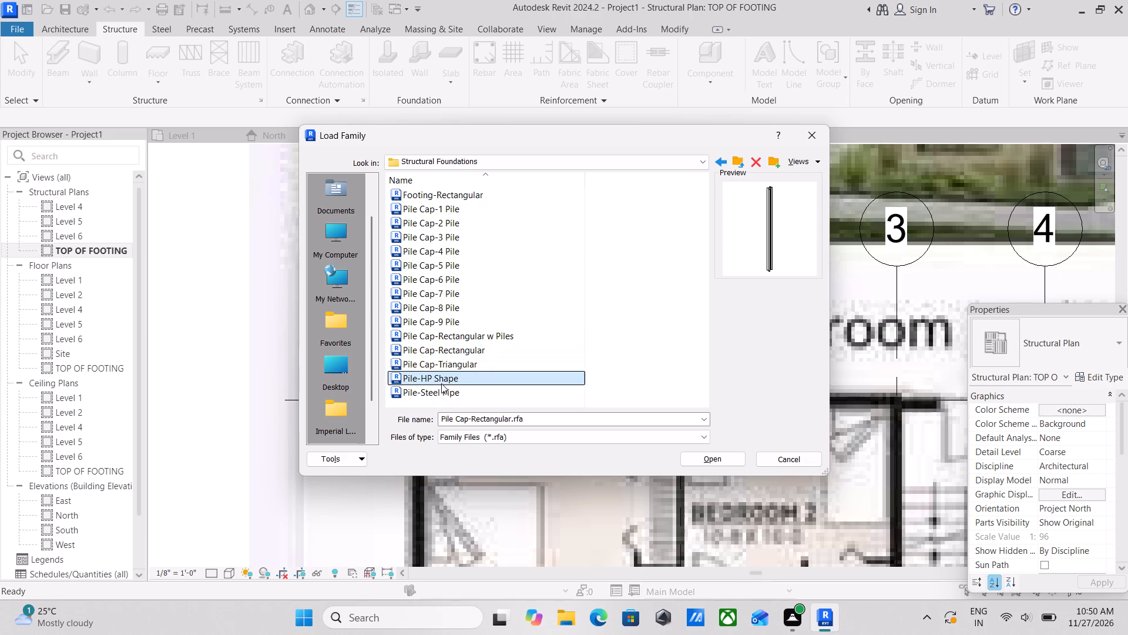
{"action": "left_click", "coordinate": [444, 396]}
{"action": "scroll", "coordinate": [450, 370], "scroll_direction": "down", "scroll_amount": 3}
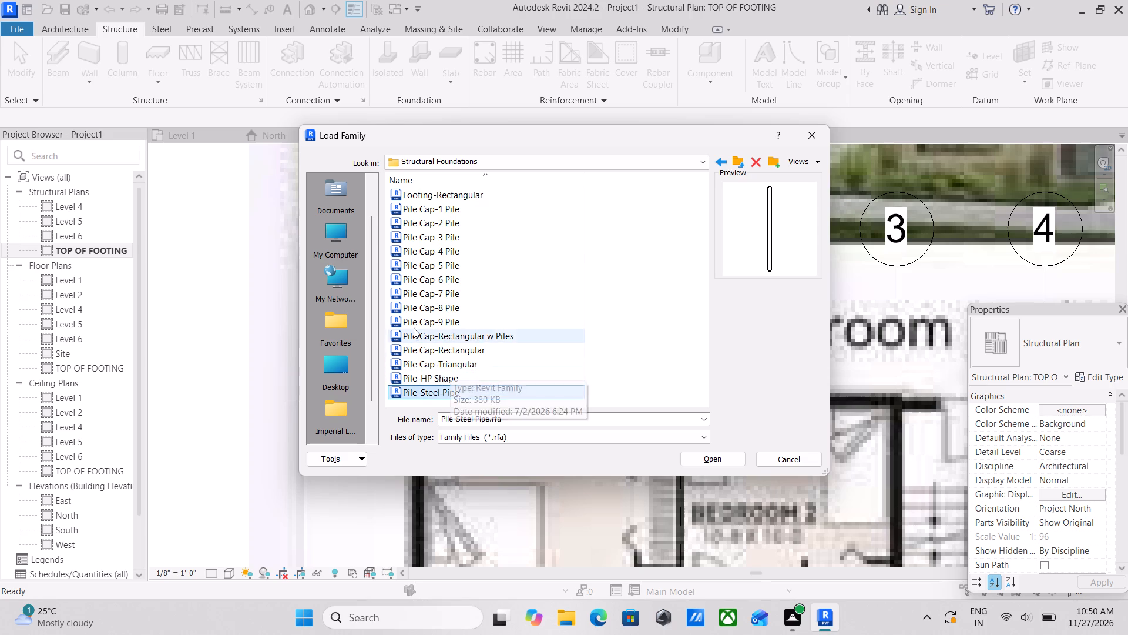
{"action": "left_click", "coordinate": [414, 327]}
{"action": "scroll", "coordinate": [425, 261], "scroll_direction": "up", "scroll_amount": 2}
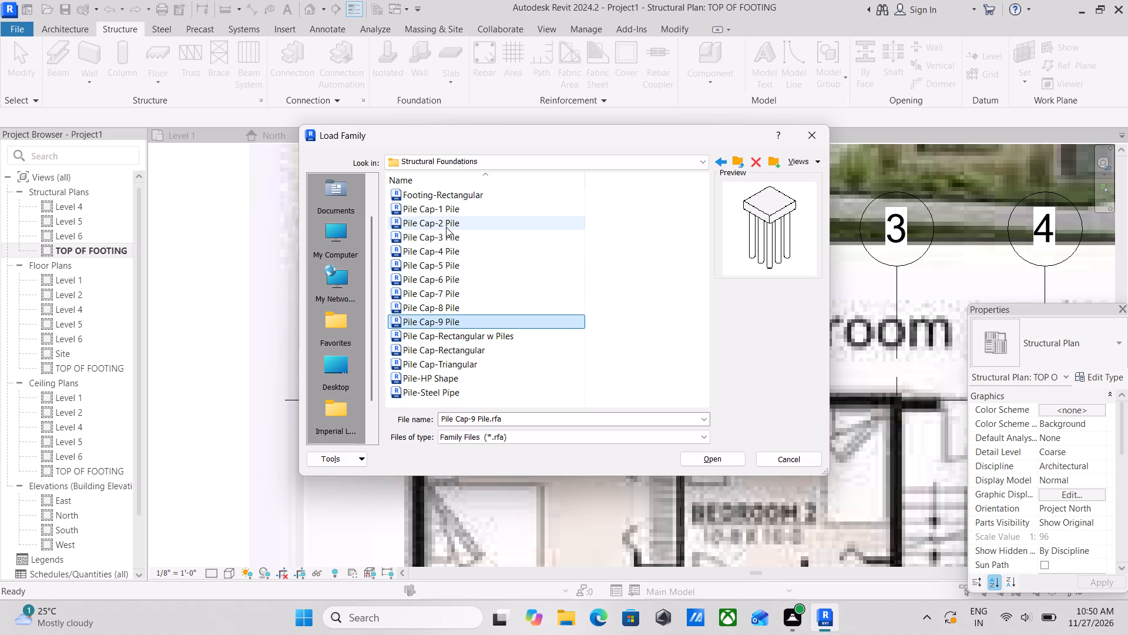
{"action": "left_click", "coordinate": [446, 227]}
{"action": "scroll", "coordinate": [446, 224], "scroll_direction": "up", "scroll_amount": 3}
{"action": "scroll", "coordinate": [486, 259], "scroll_direction": "up", "scroll_amount": 3}
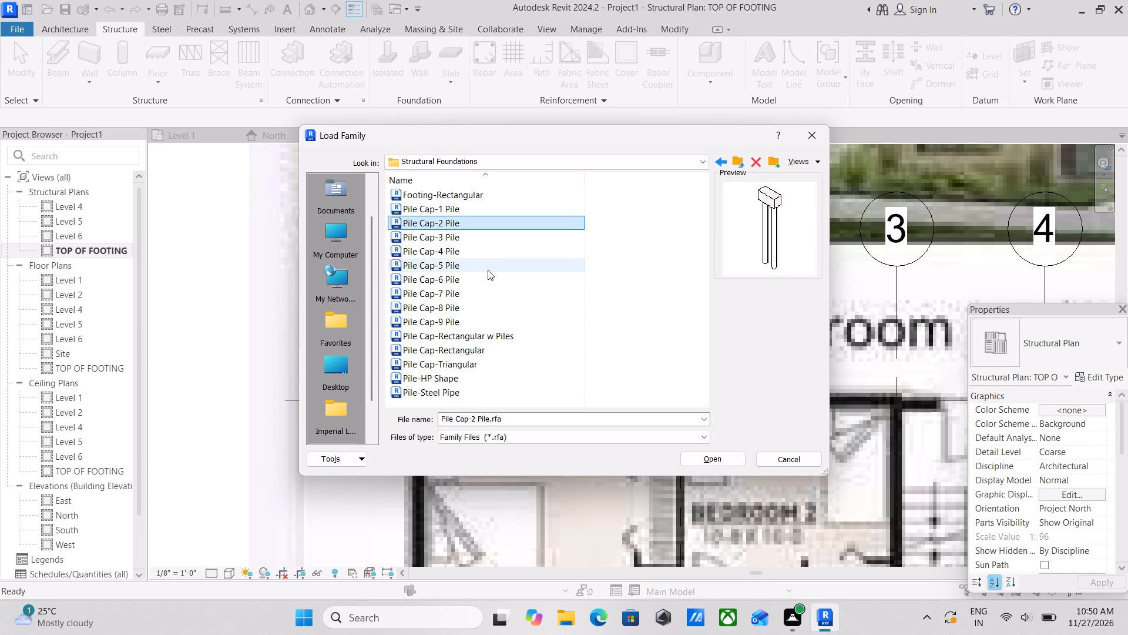
{"action": "scroll", "coordinate": [488, 270], "scroll_direction": "down", "scroll_amount": 5}
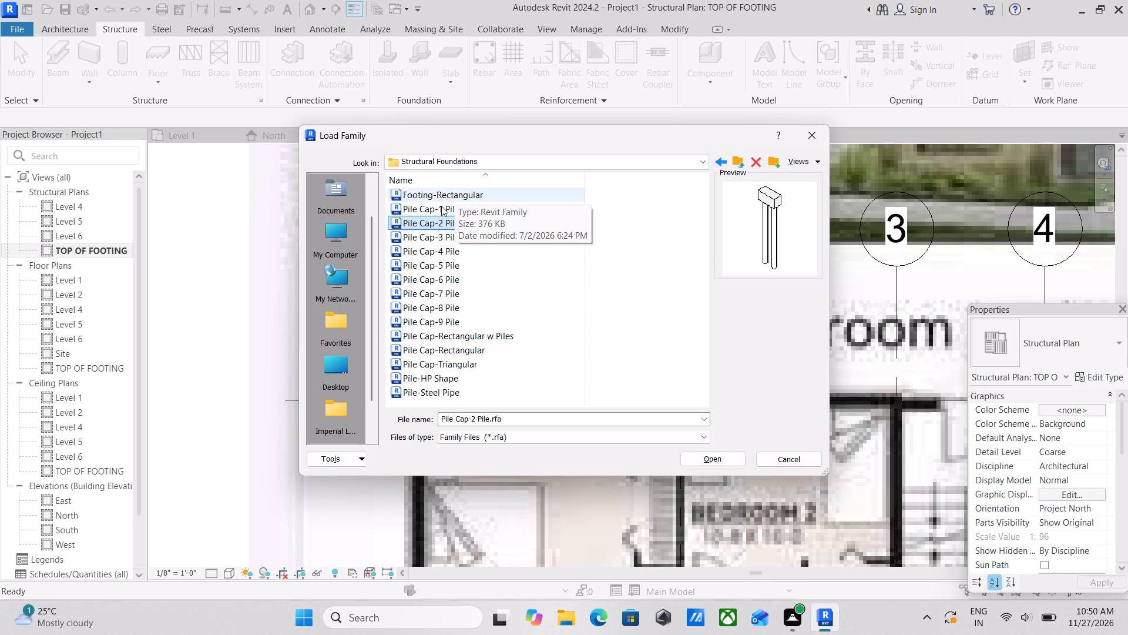
{"action": "left_click", "coordinate": [446, 207]}
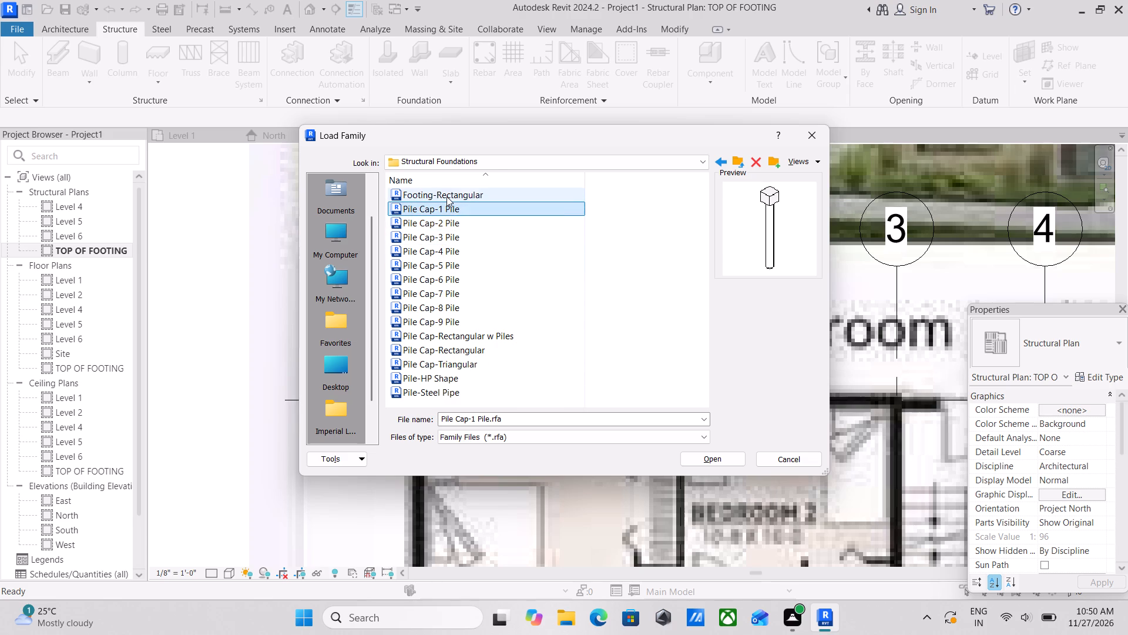
Load the Footing-Rectangular family into the project for the isolated foundation.
{"action": "left_click", "coordinate": [446, 196]}
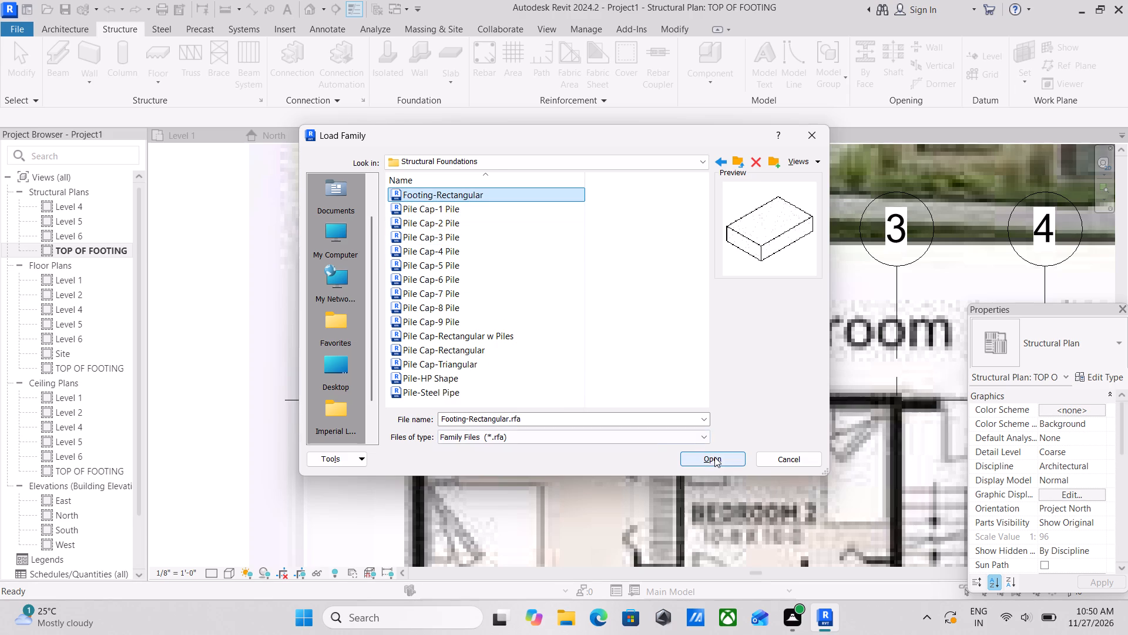
{"action": "left_click", "coordinate": [714, 456]}
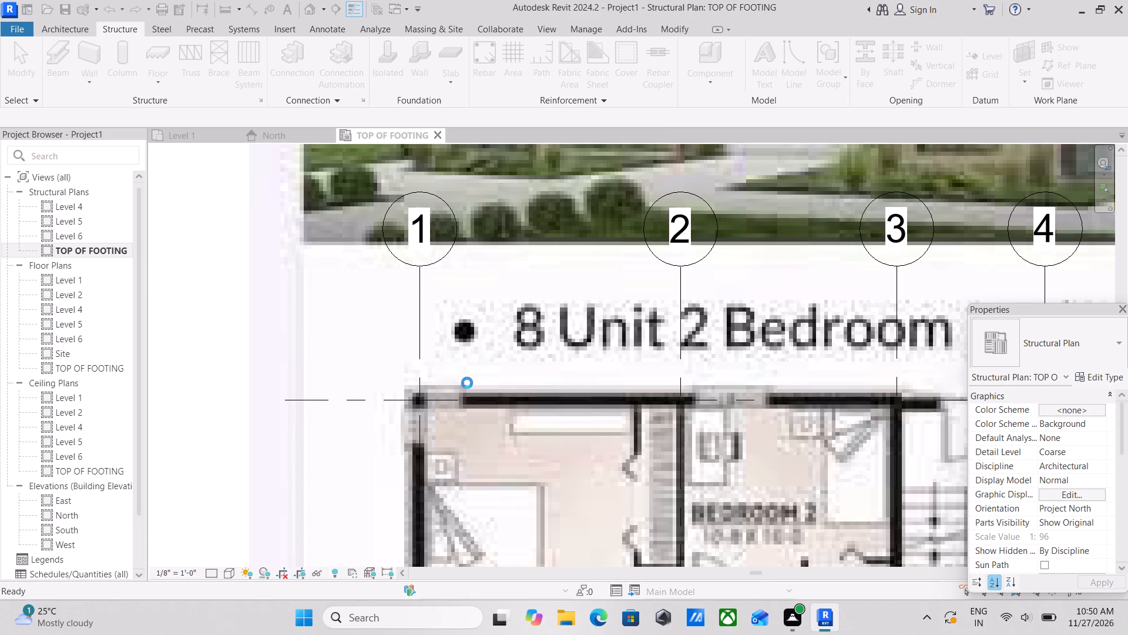
Open the type properties of the 72" x 48" x 18" Footing-Rectangular and start duplicating the type.
{"action": "scroll", "coordinate": [469, 428], "scroll_direction": "up", "scroll_amount": 2}
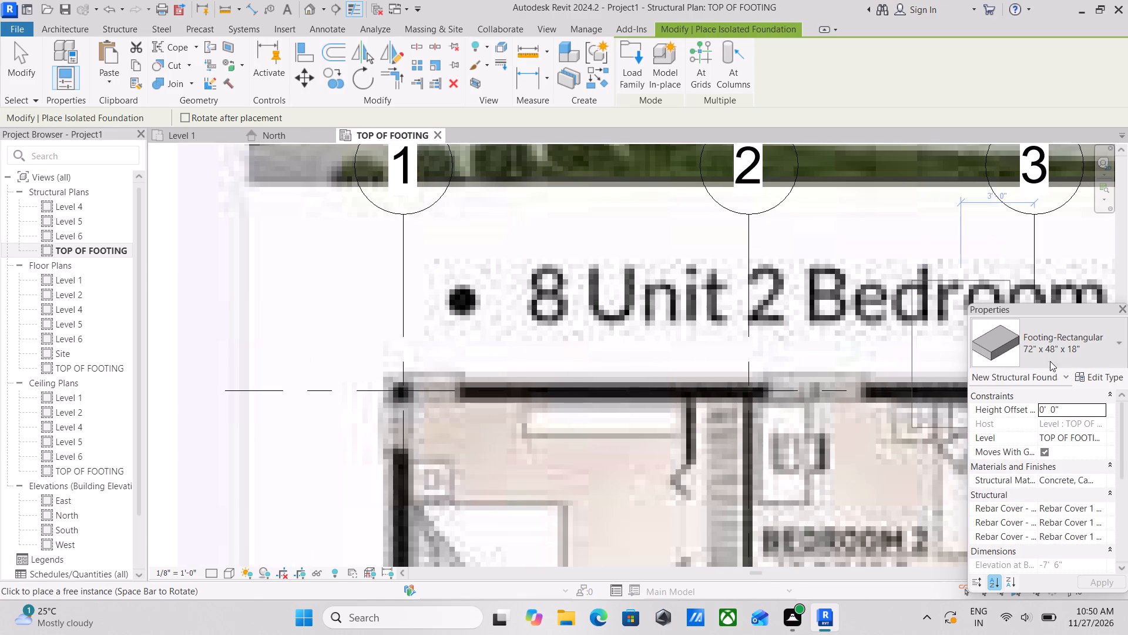
{"action": "left_click", "coordinate": [1103, 375]}
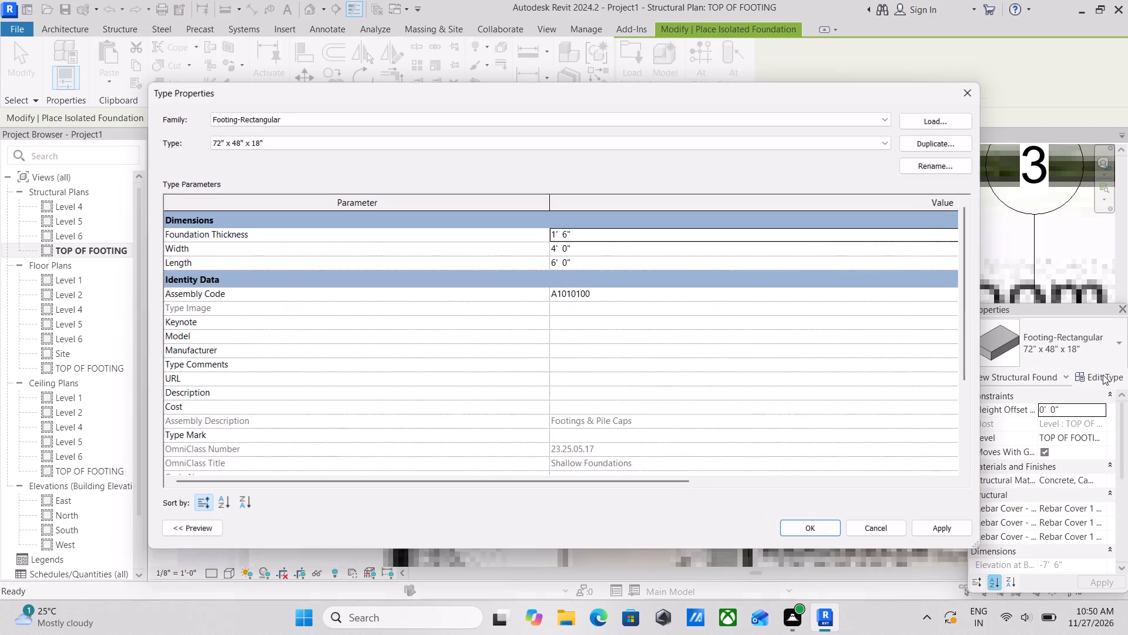
{"action": "left_click", "coordinate": [944, 145]}
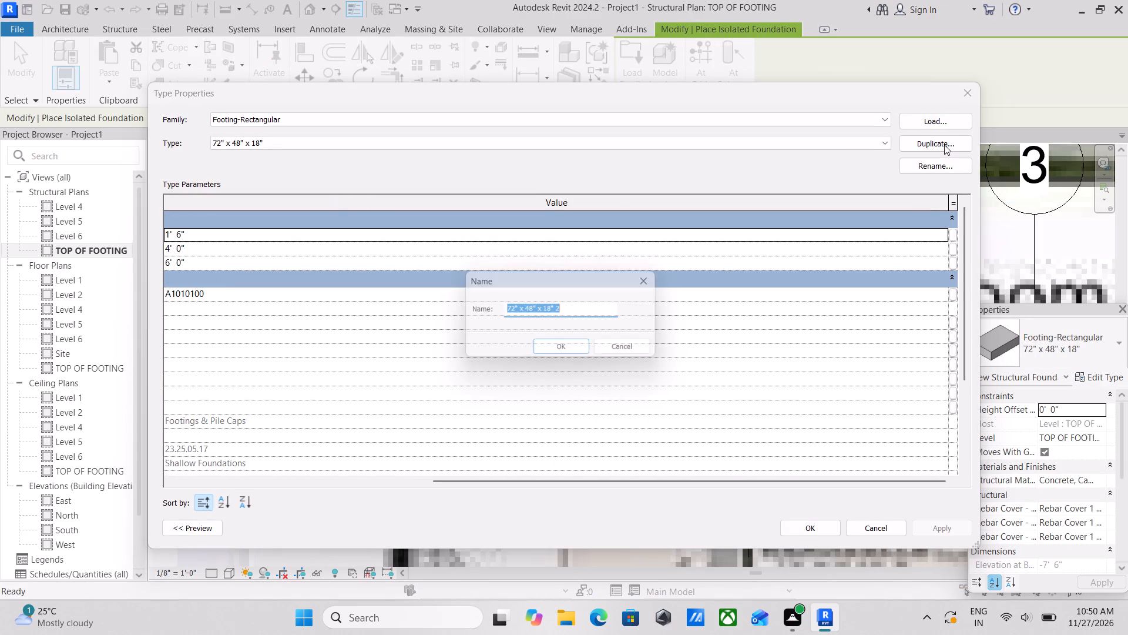
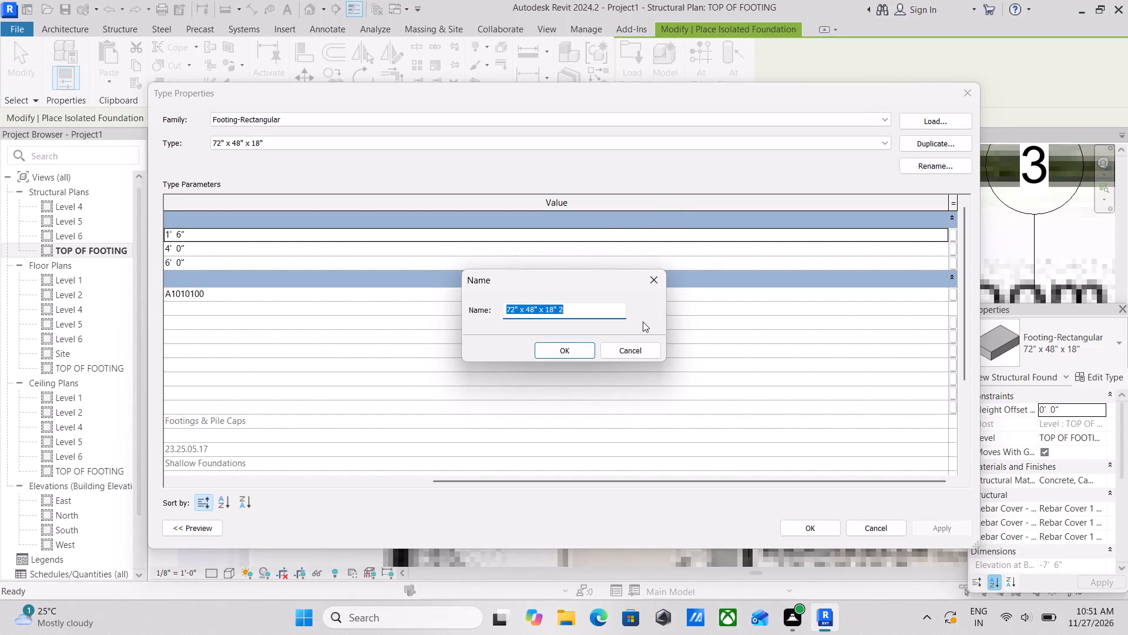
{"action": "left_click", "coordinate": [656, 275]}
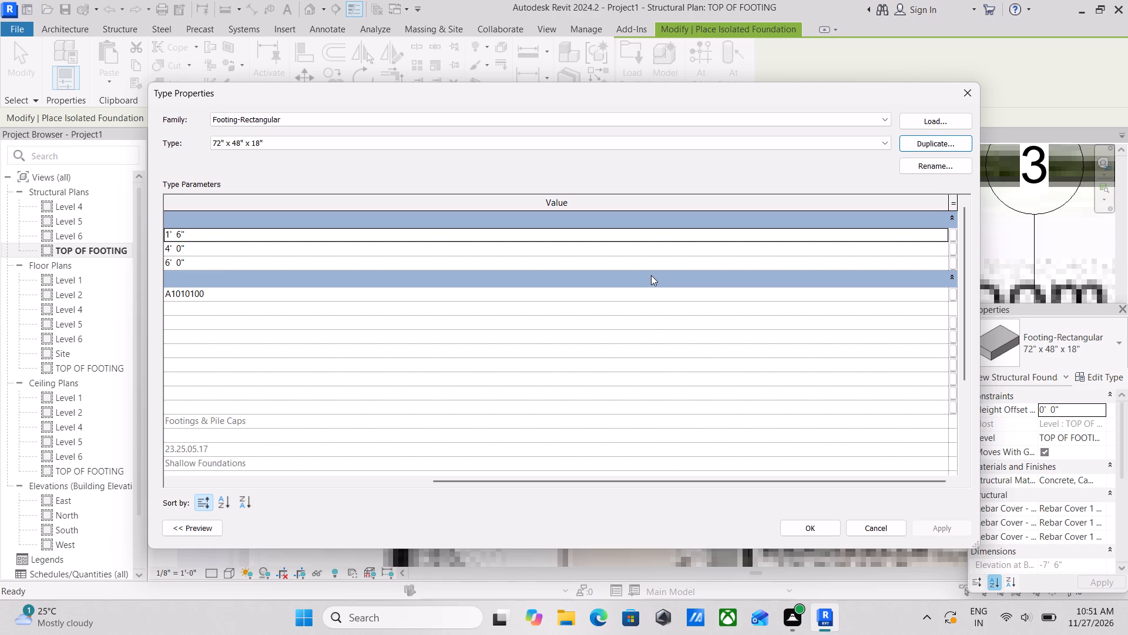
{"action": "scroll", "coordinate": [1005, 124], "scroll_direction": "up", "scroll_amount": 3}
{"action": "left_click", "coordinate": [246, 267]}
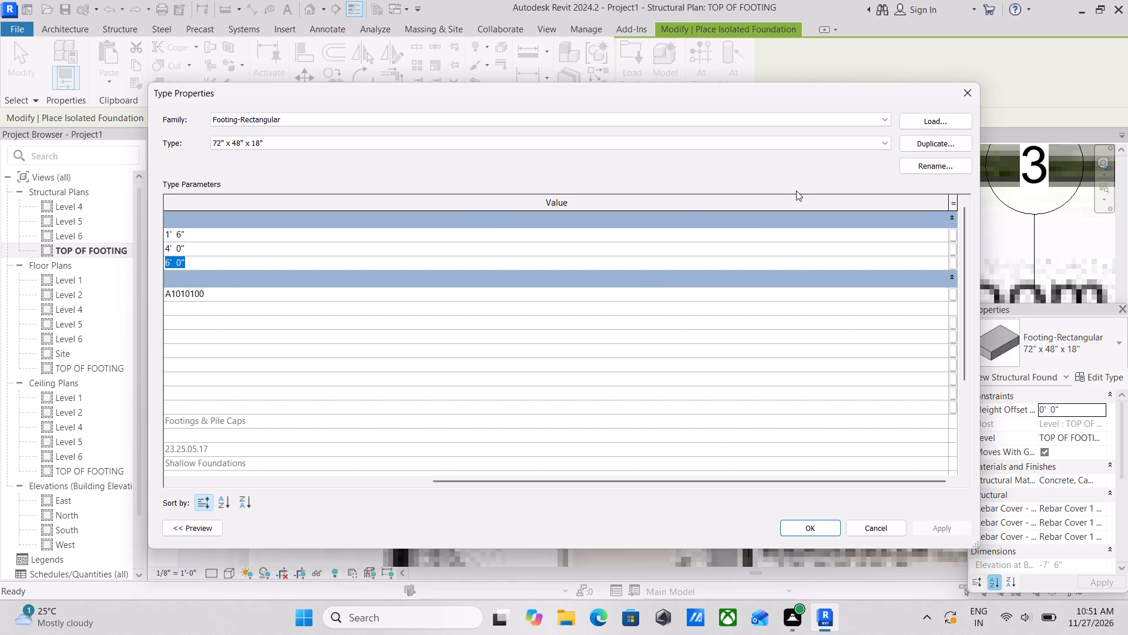
Duplicate the 72" x 48" x 18" Footing-Rectangular type under the name 4' X 4' X 1'.
{"action": "left_click", "coordinate": [951, 140]}
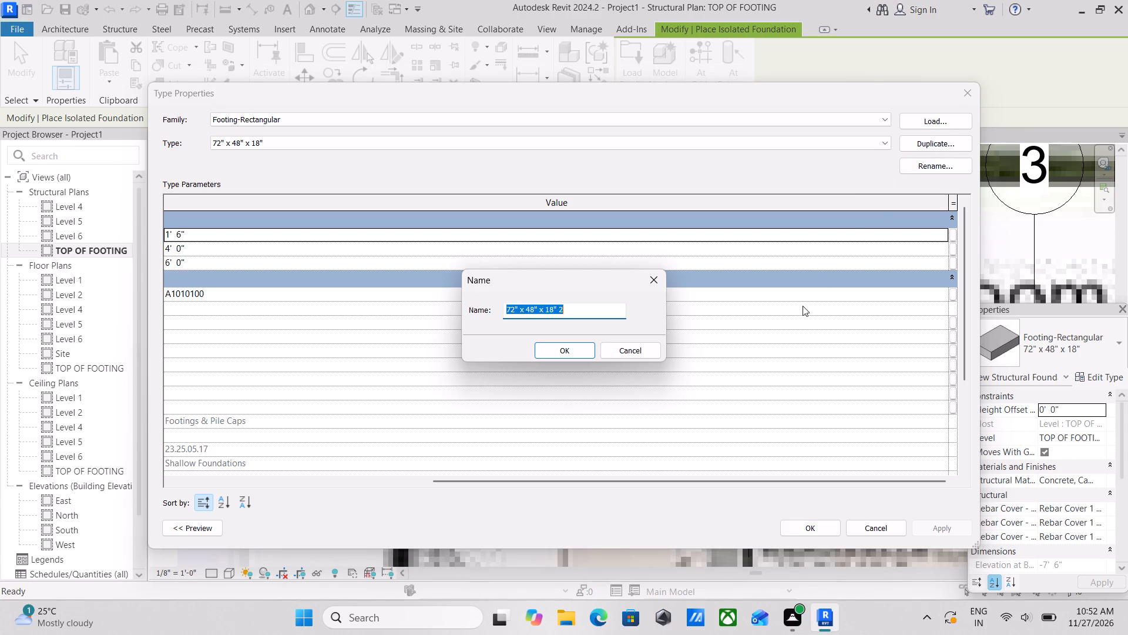
{"action": "key", "text": "4"}
{"action": "key", "text": "BackSpace"}
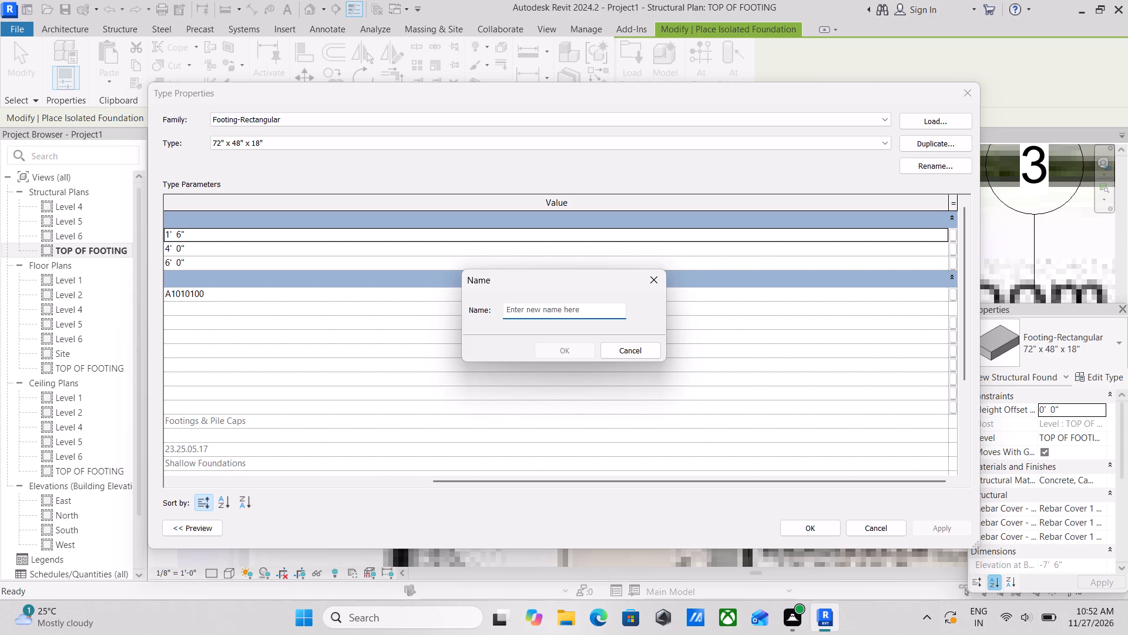
{"action": "key", "text": "4"}
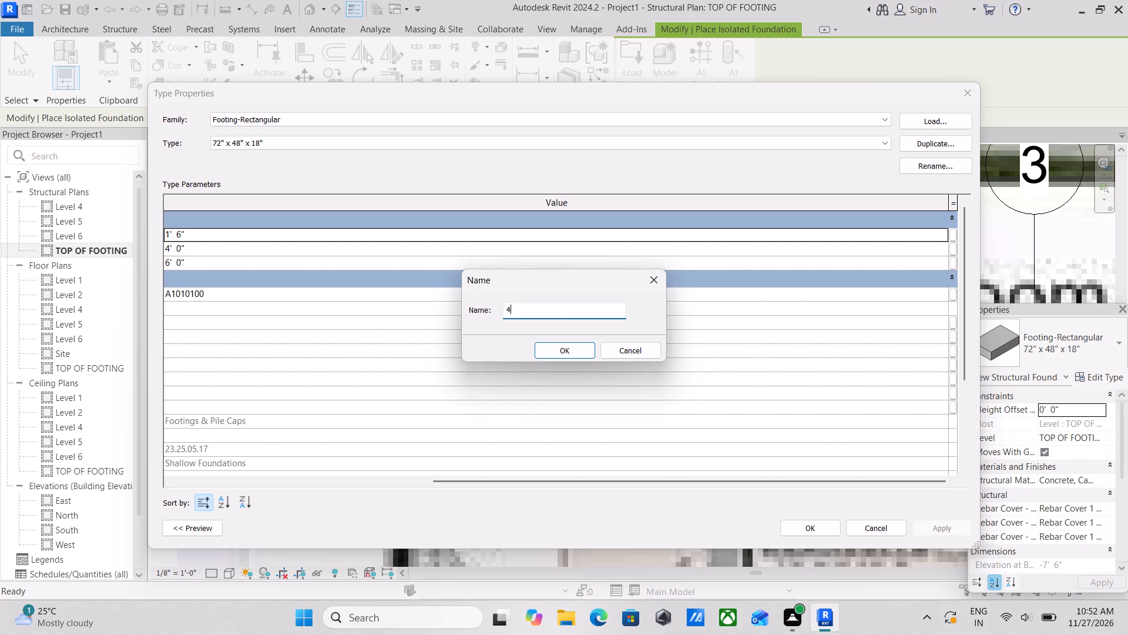
{"action": "key", "text": "apostrophe"}
{"action": "key", "text": "space"}
{"action": "type", "text": "X 4'"}
{"action": "key", "text": "space"}
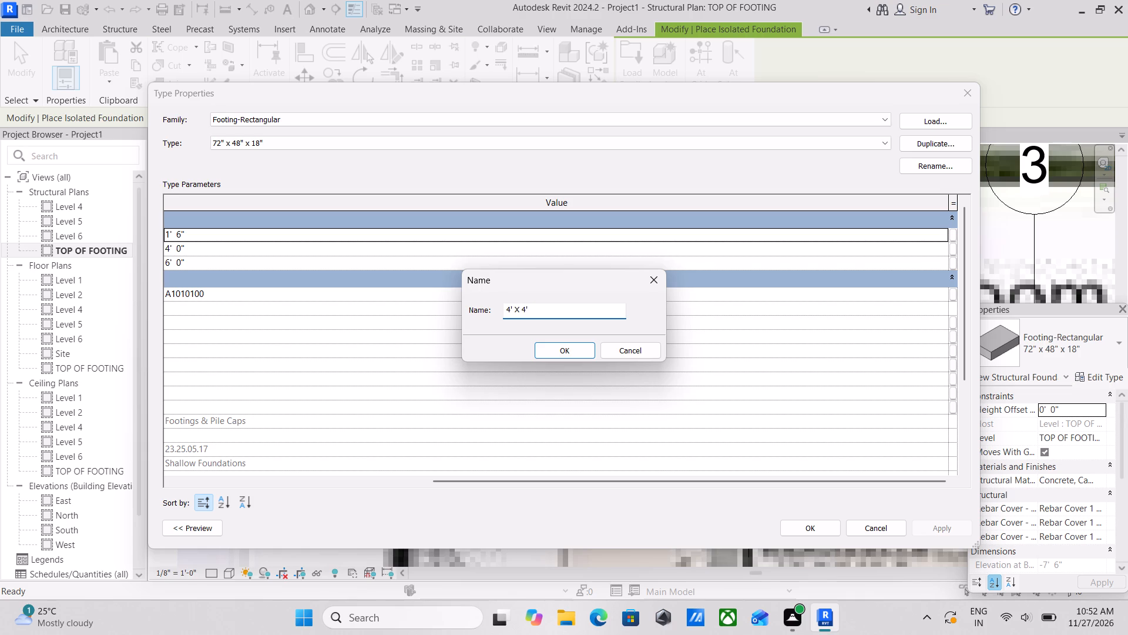
{"action": "type", "text": "X"}
{"action": "key", "text": "space"}
{"action": "key", "text": "6"}
{"action": "key", "text": "BackSpace"}
{"action": "key", "text": "1"}
{"action": "key", "text": "apostrophe"}
{"action": "left_click", "coordinate": [568, 353]}
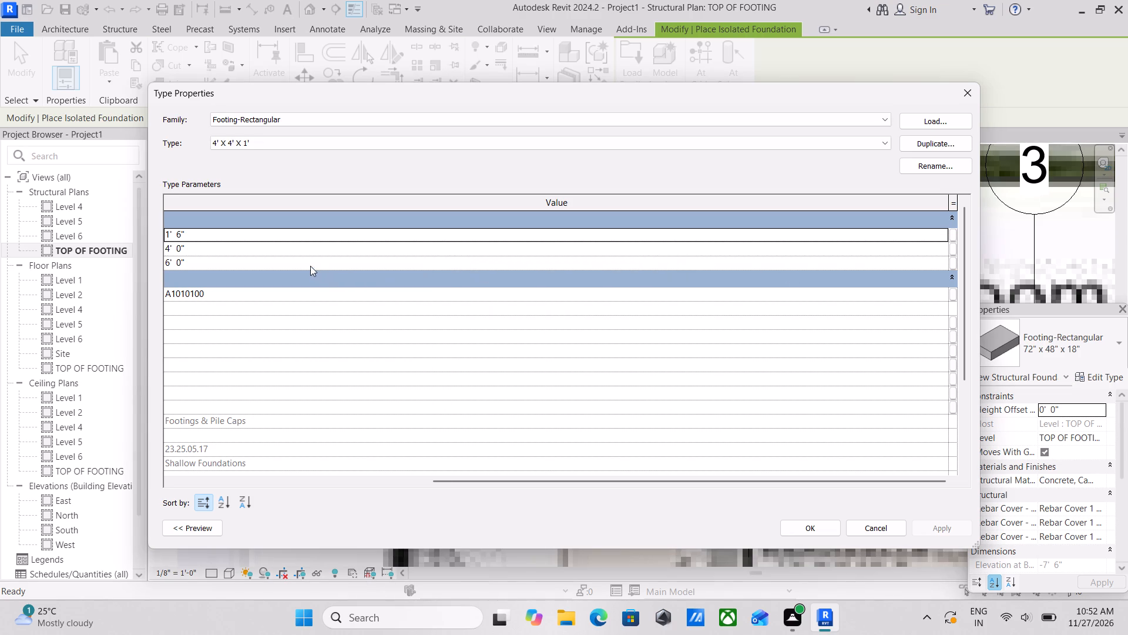
Set the new footing type's length to 4' and its thickness to 1', and apply the type properties.
{"action": "left_click", "coordinate": [308, 263]}
{"action": "key", "text": "4"}
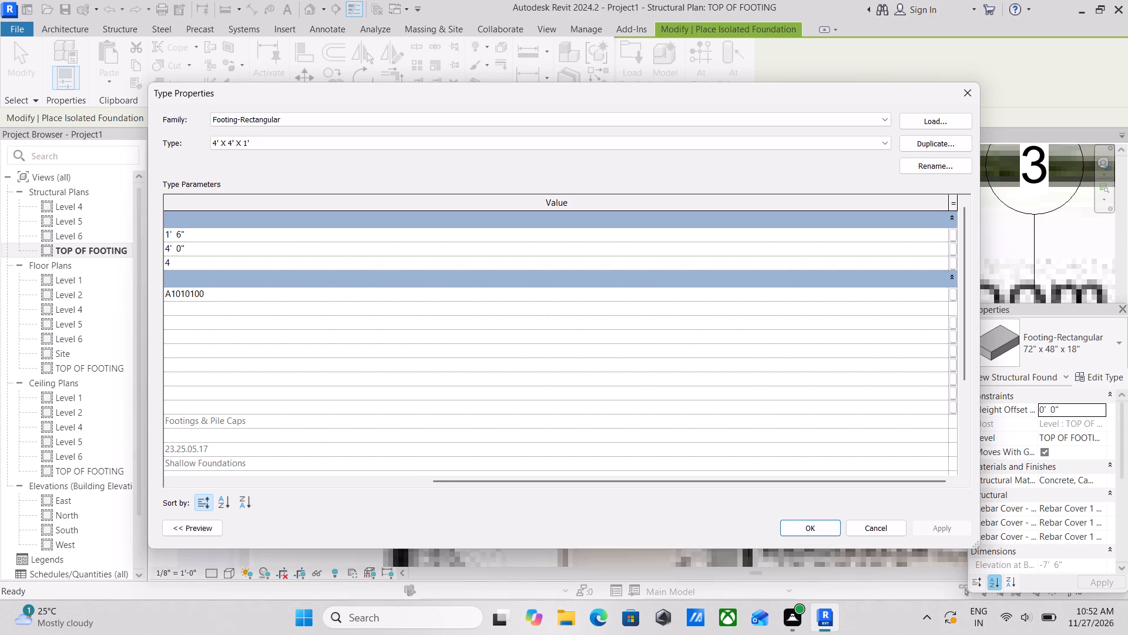
{"action": "key", "text": "apostrophe"}
{"action": "left_click", "coordinate": [275, 230]}
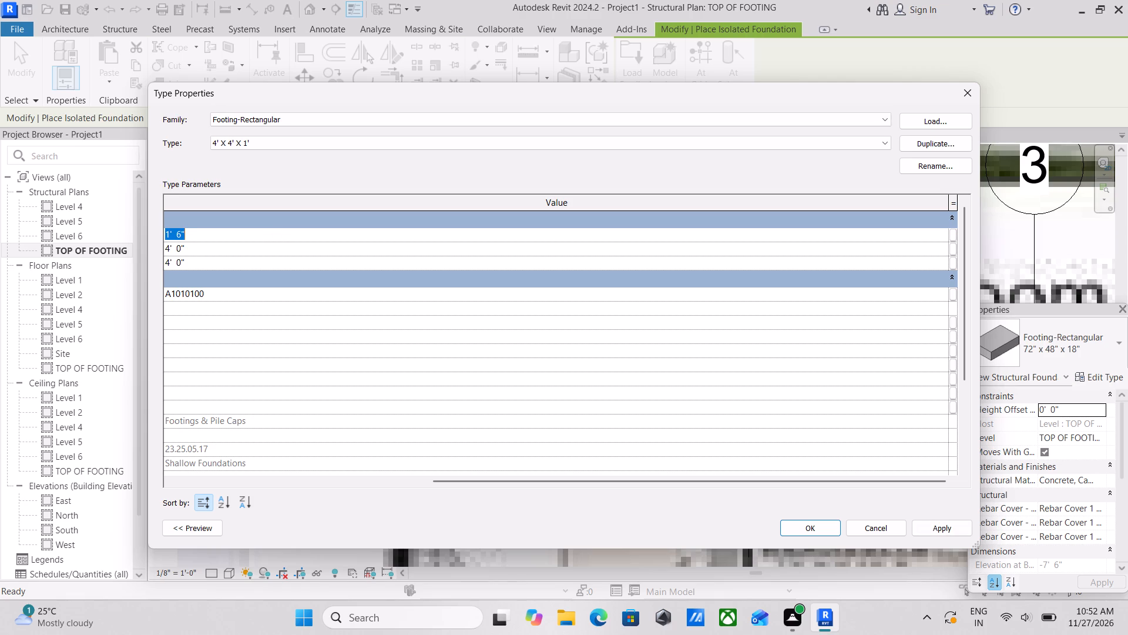
{"action": "key", "text": "1"}
{"action": "key", "text": "apostrophe"}
{"action": "left_click", "coordinate": [954, 529]}
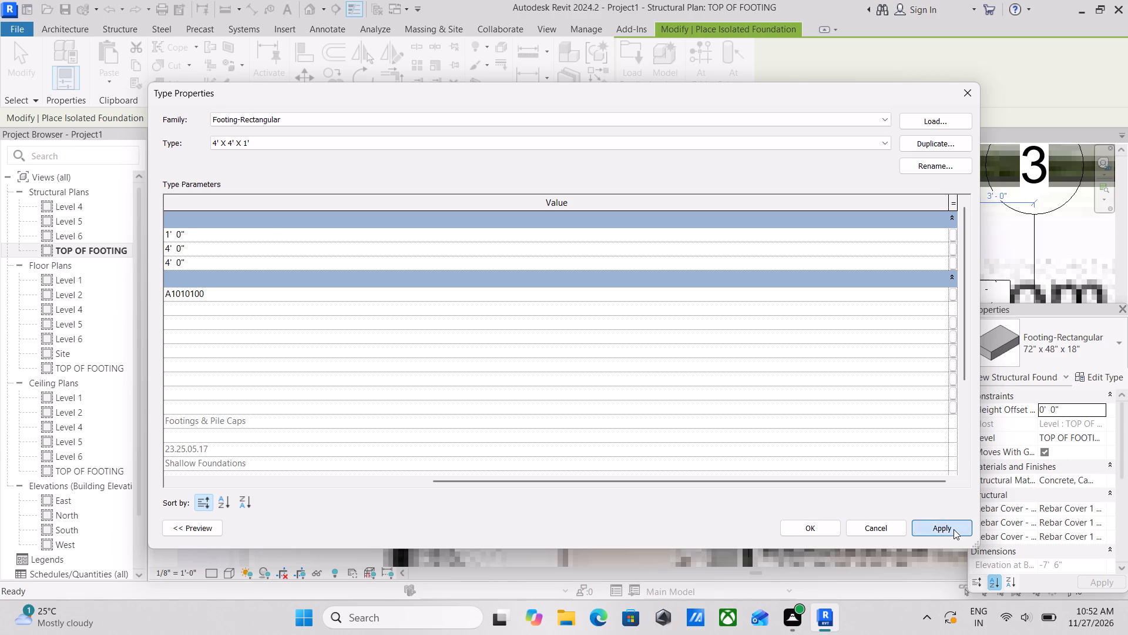
{"action": "left_click", "coordinate": [795, 523]}
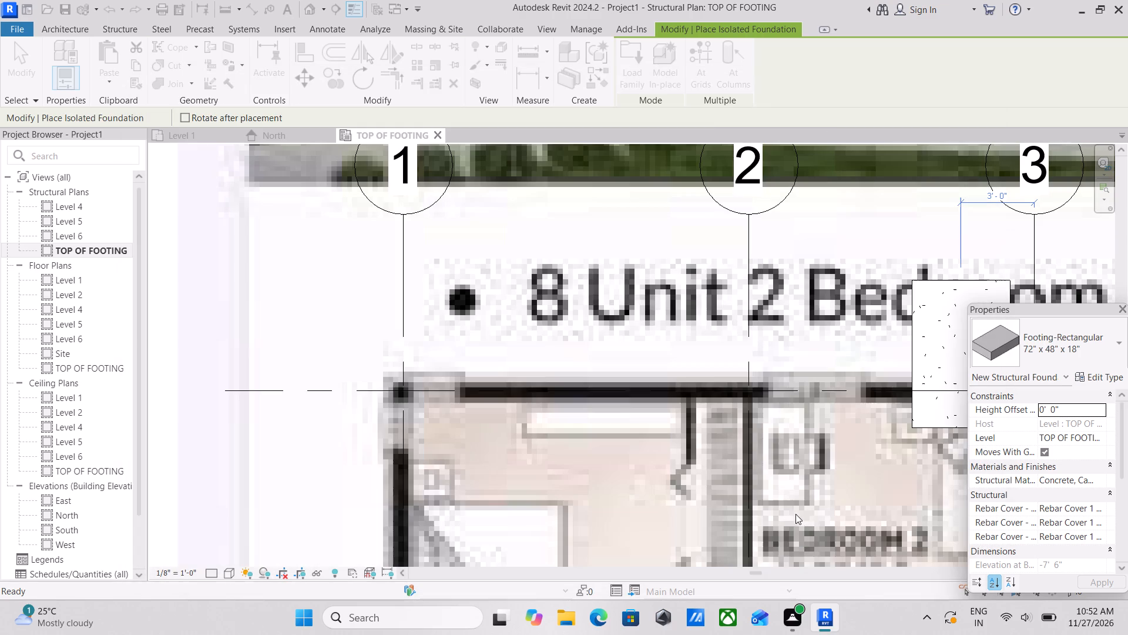
Dismiss the save reminder and place 4' X 4' X 1' footings where grid A crosses grids 1, 2, 3 and 4.
{"action": "scroll", "coordinate": [564, 383], "scroll_direction": "down", "scroll_amount": 1}
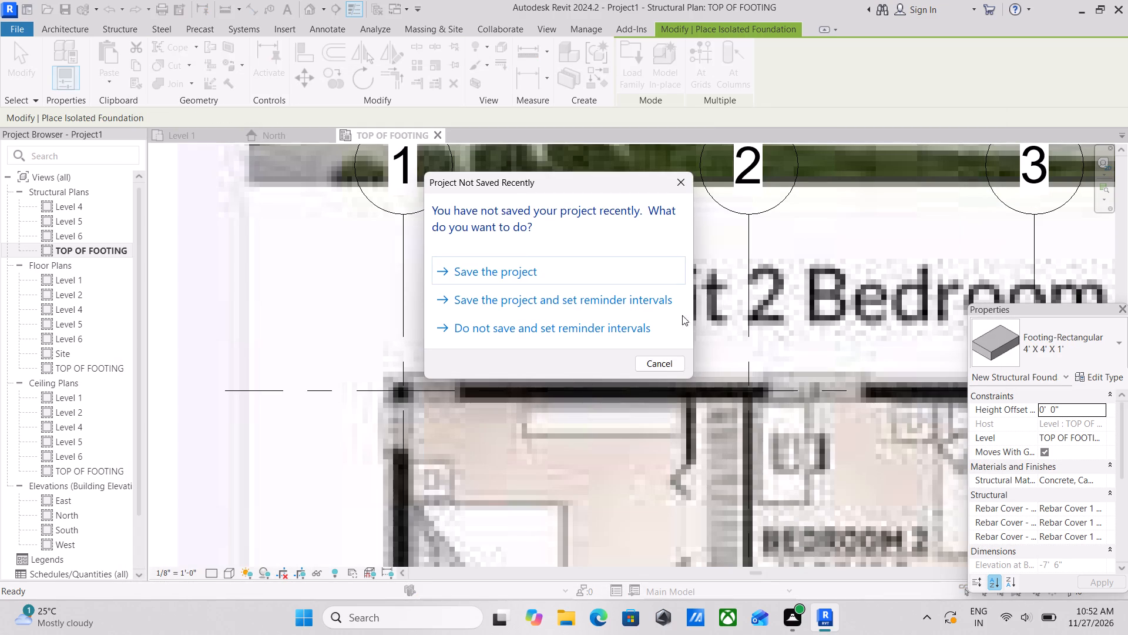
{"action": "left_click", "coordinate": [677, 178]}
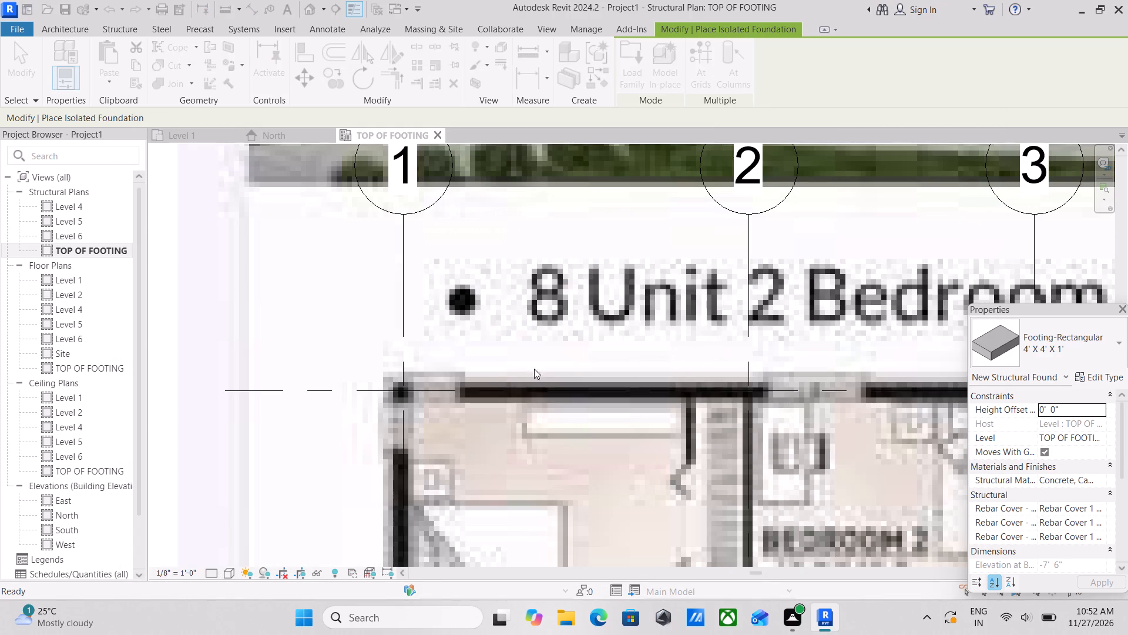
{"action": "middle_click_drag", "start_coordinate": [486, 387], "coordinate": [837, 420]}
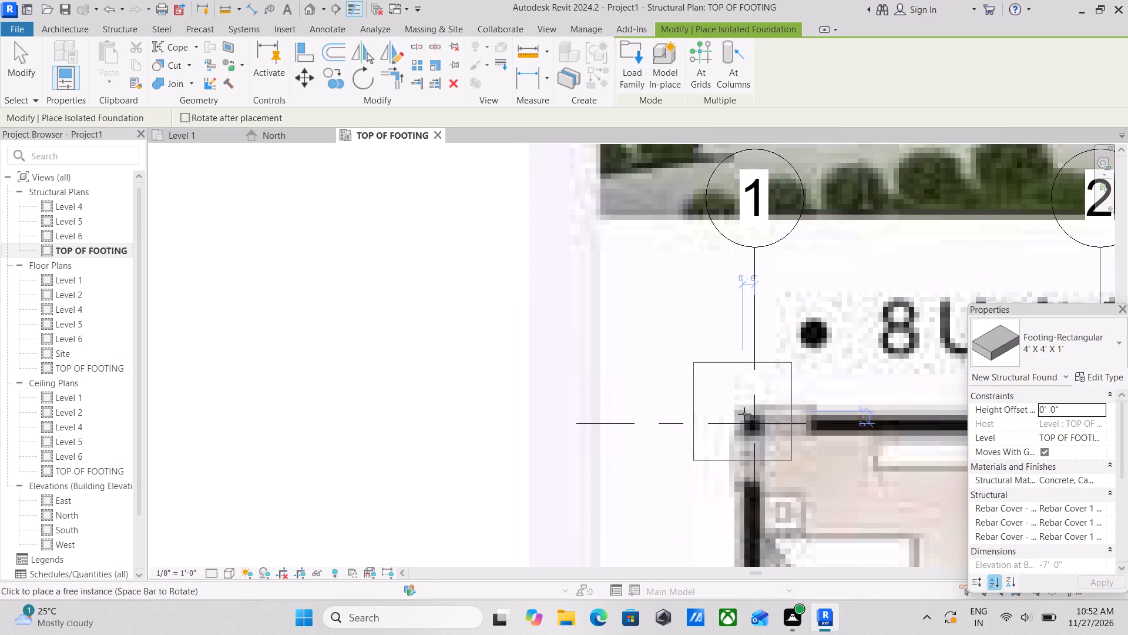
{"action": "left_click", "coordinate": [756, 427]}
{"action": "scroll", "coordinate": [756, 427], "scroll_direction": "down", "scroll_amount": 2}
{"action": "middle_click_drag", "start_coordinate": [756, 427], "coordinate": [566, 386]}
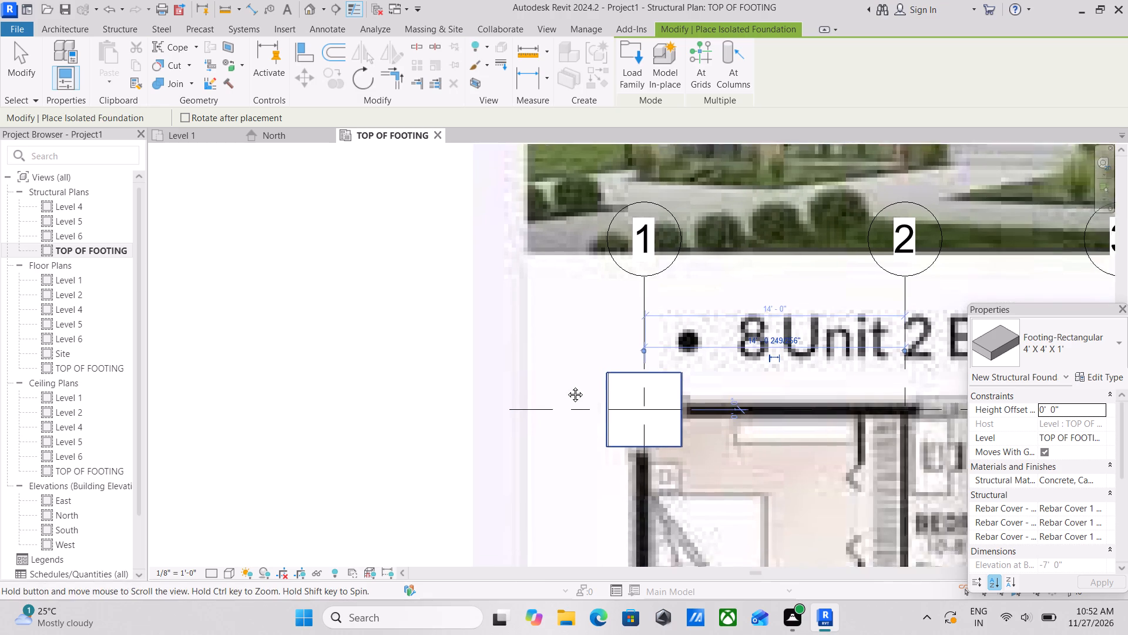
{"action": "middle_click_drag", "start_coordinate": [566, 386], "coordinate": [566, 384]}
{"action": "scroll", "coordinate": [671, 326], "scroll_direction": "down", "scroll_amount": 4}
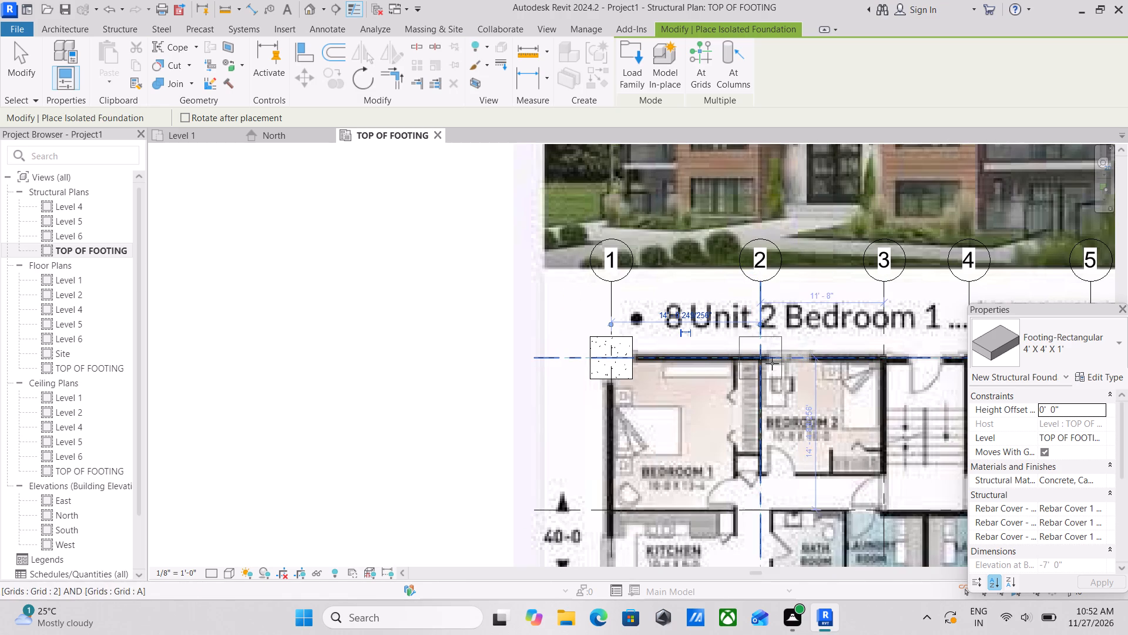
{"action": "left_click", "coordinate": [765, 360]}
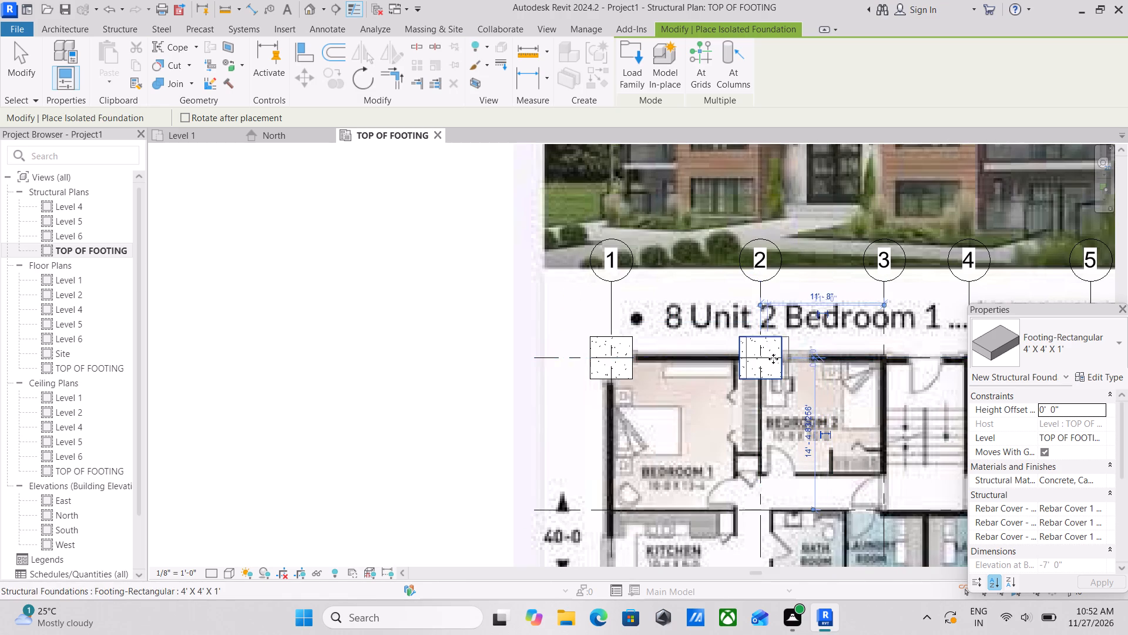
{"action": "scroll", "coordinate": [780, 357], "scroll_direction": "down", "scroll_amount": 1}
{"action": "middle_click_drag", "start_coordinate": [780, 357], "coordinate": [578, 355]}
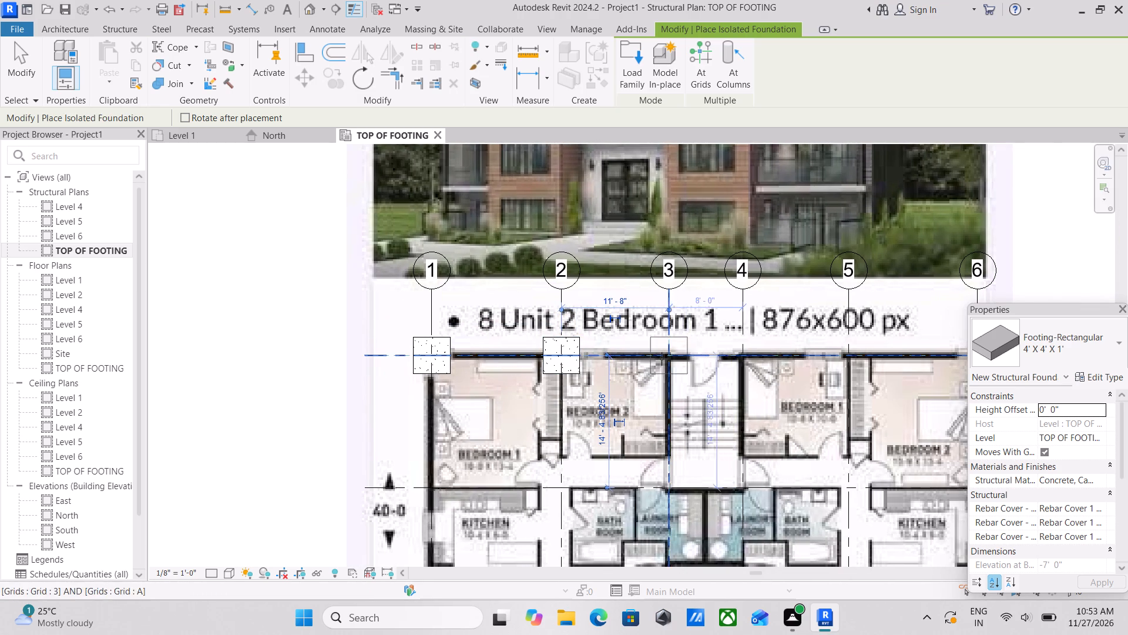
{"action": "left_click", "coordinate": [667, 357]}
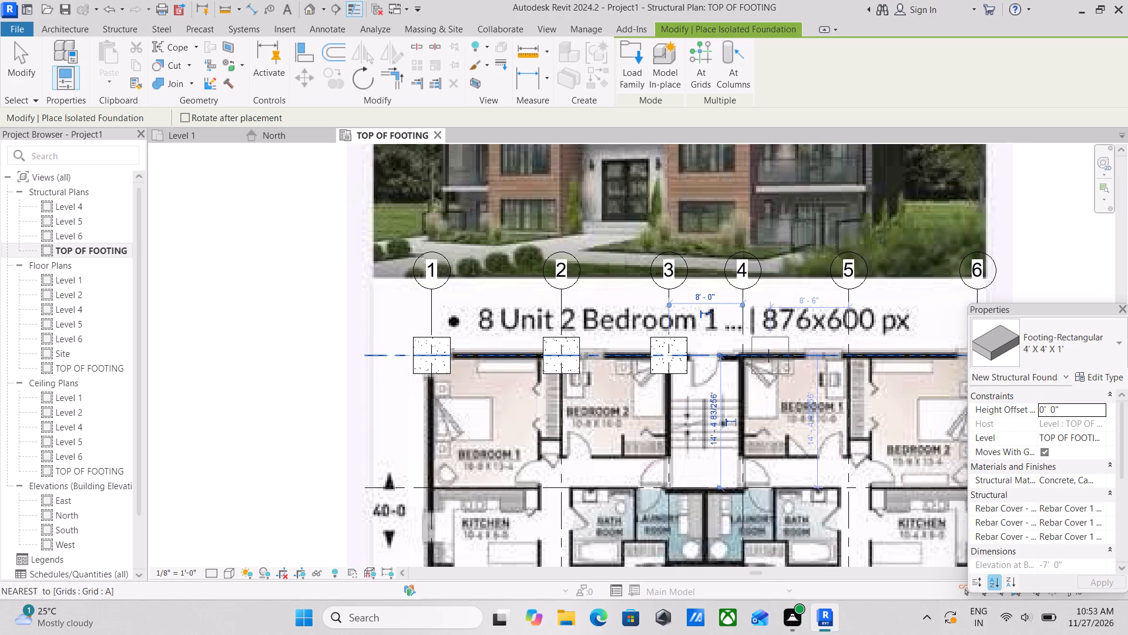
{"action": "left_click", "coordinate": [740, 352]}
Place 4' X 4' X 1' footings where grid A crosses grids 5 and 6.
{"action": "scroll", "coordinate": [740, 352], "scroll_direction": "down", "scroll_amount": 3}
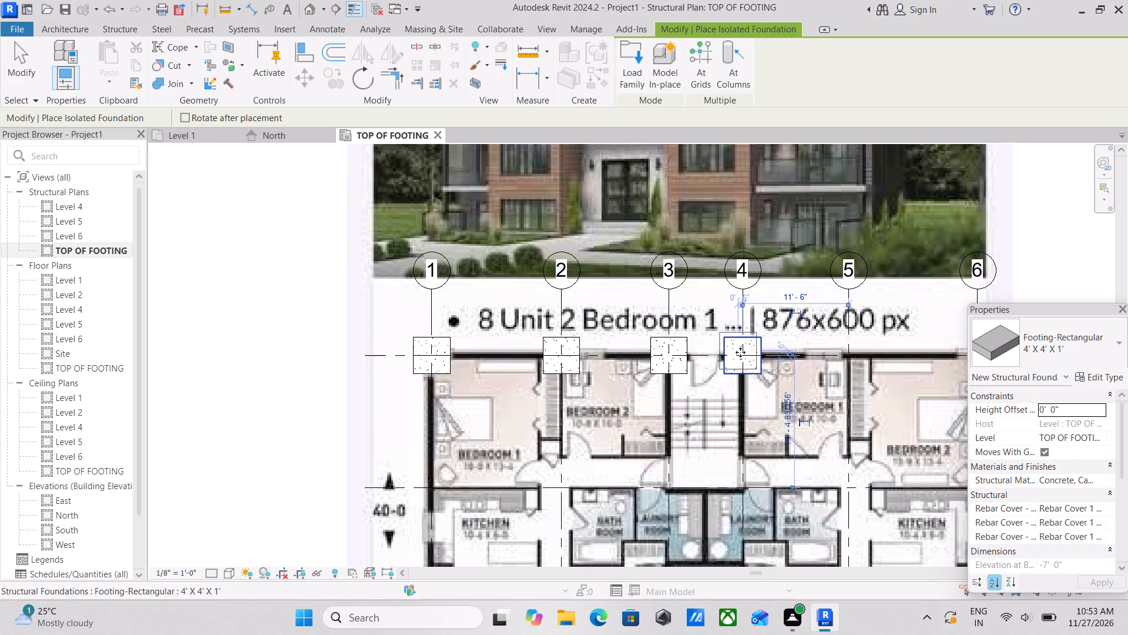
{"action": "scroll", "coordinate": [740, 352], "scroll_direction": "down", "scroll_amount": 1}
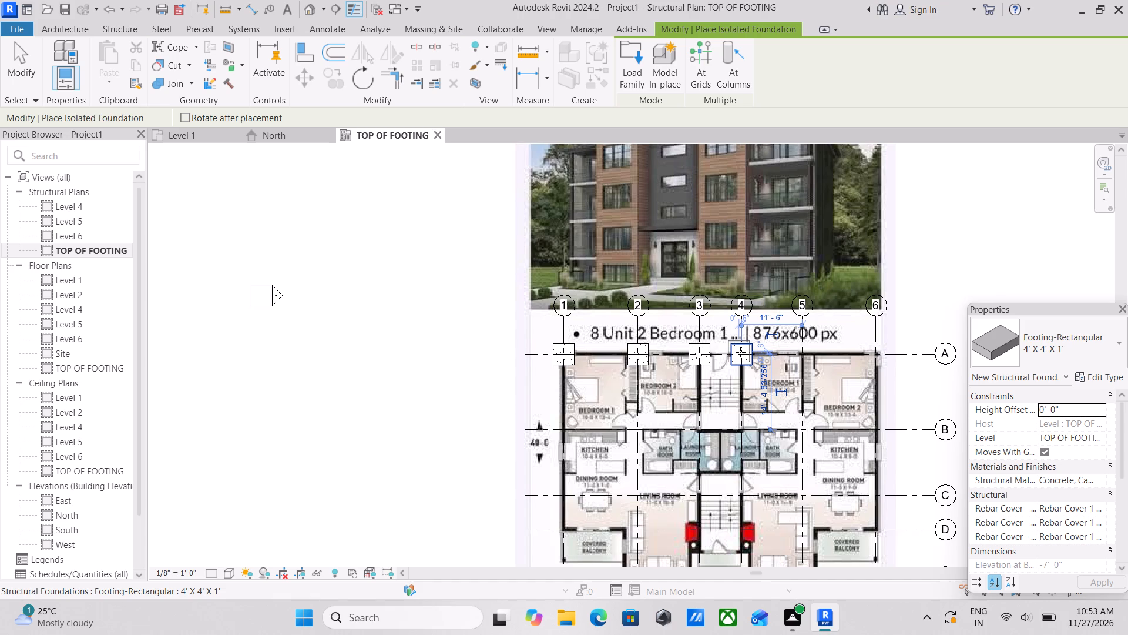
{"action": "scroll", "coordinate": [855, 383], "scroll_direction": "down", "scroll_amount": 1}
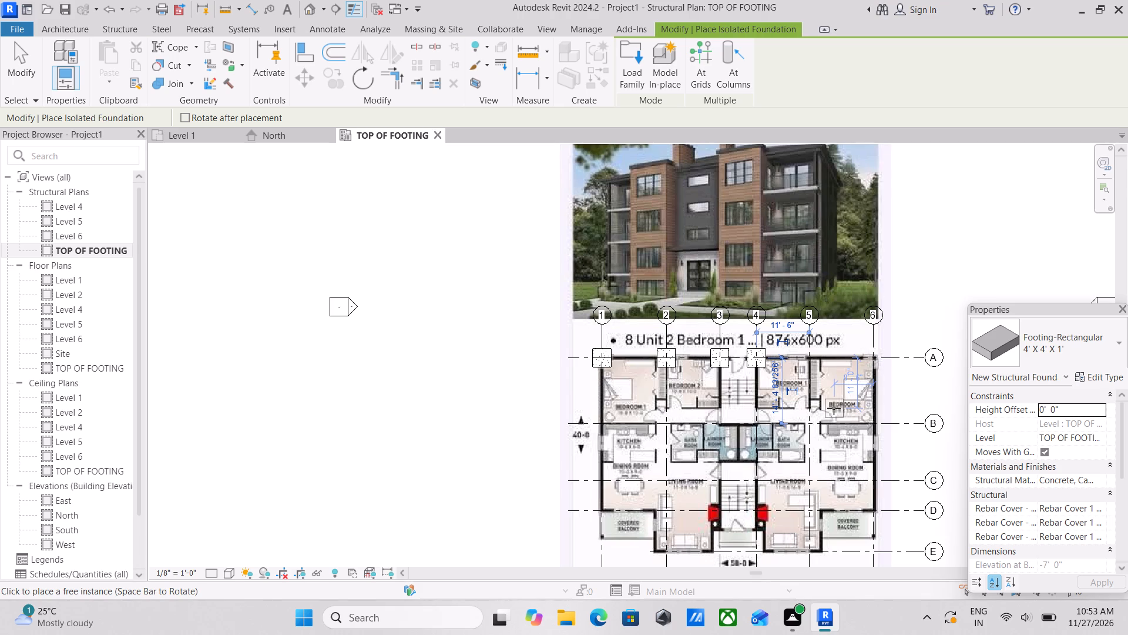
{"action": "scroll", "coordinate": [834, 408], "scroll_direction": "up", "scroll_amount": 2}
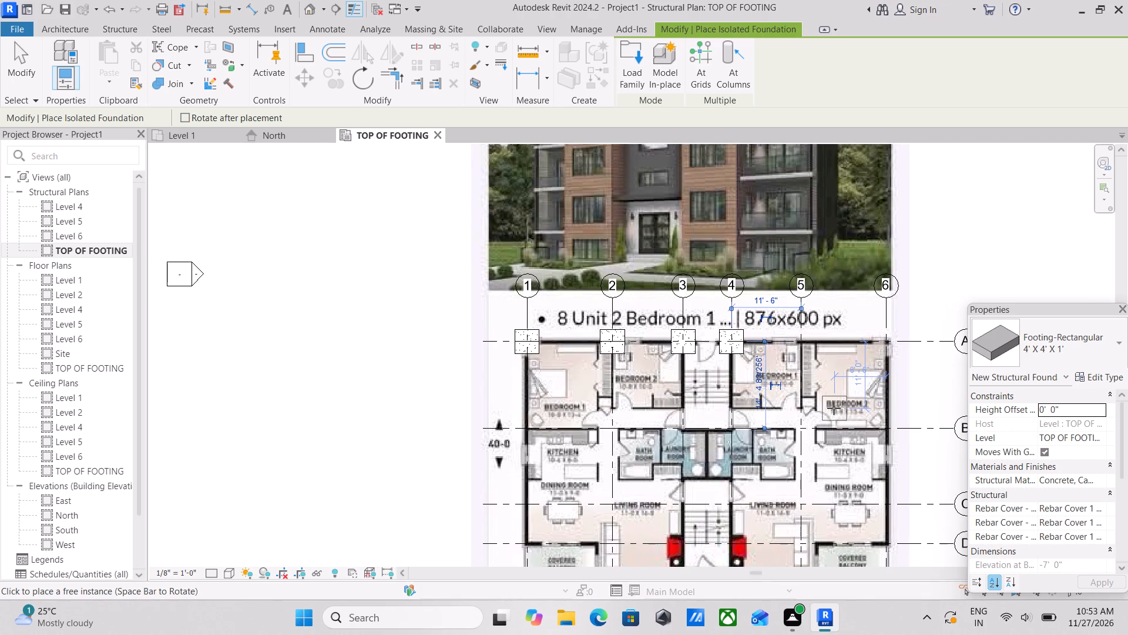
{"action": "scroll", "coordinate": [834, 408], "scroll_direction": "down", "scroll_amount": 1}
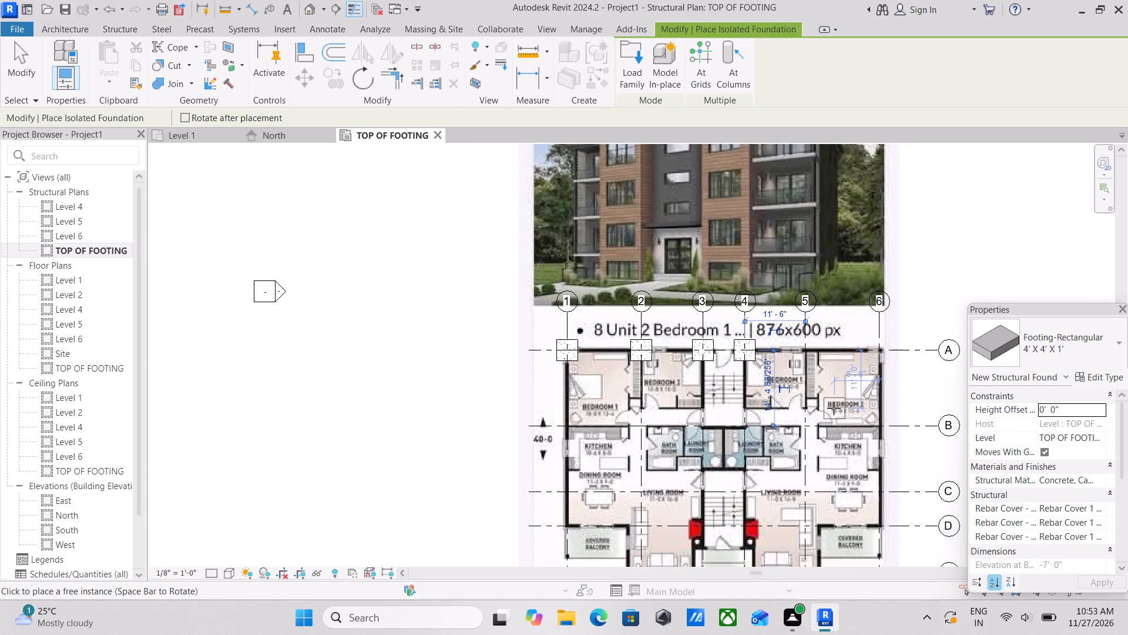
{"action": "scroll", "coordinate": [834, 408], "scroll_direction": "up", "scroll_amount": 1}
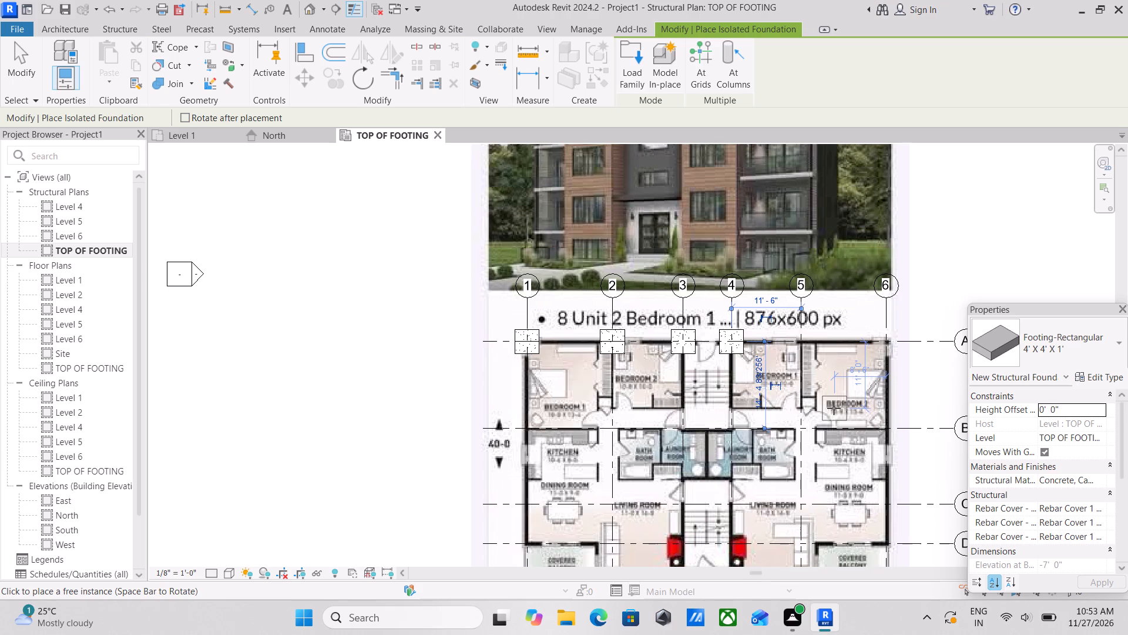
{"action": "scroll", "coordinate": [796, 317], "scroll_direction": "up", "scroll_amount": 9}
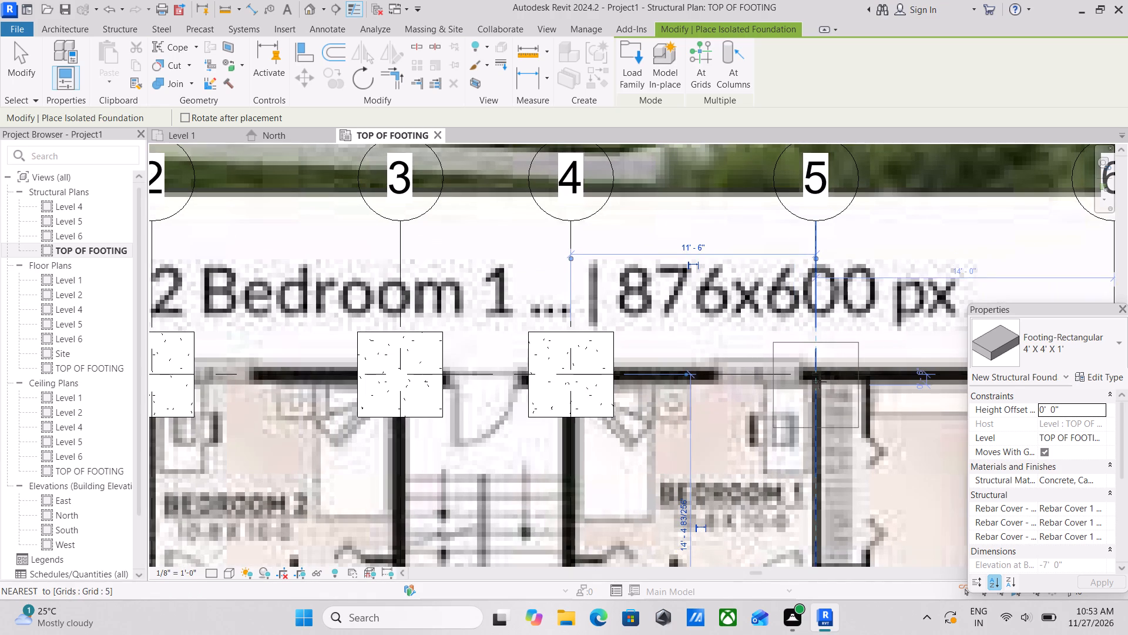
{"action": "left_click", "coordinate": [816, 375]}
{"action": "middle_click_drag", "start_coordinate": [816, 375], "coordinate": [604, 377]}
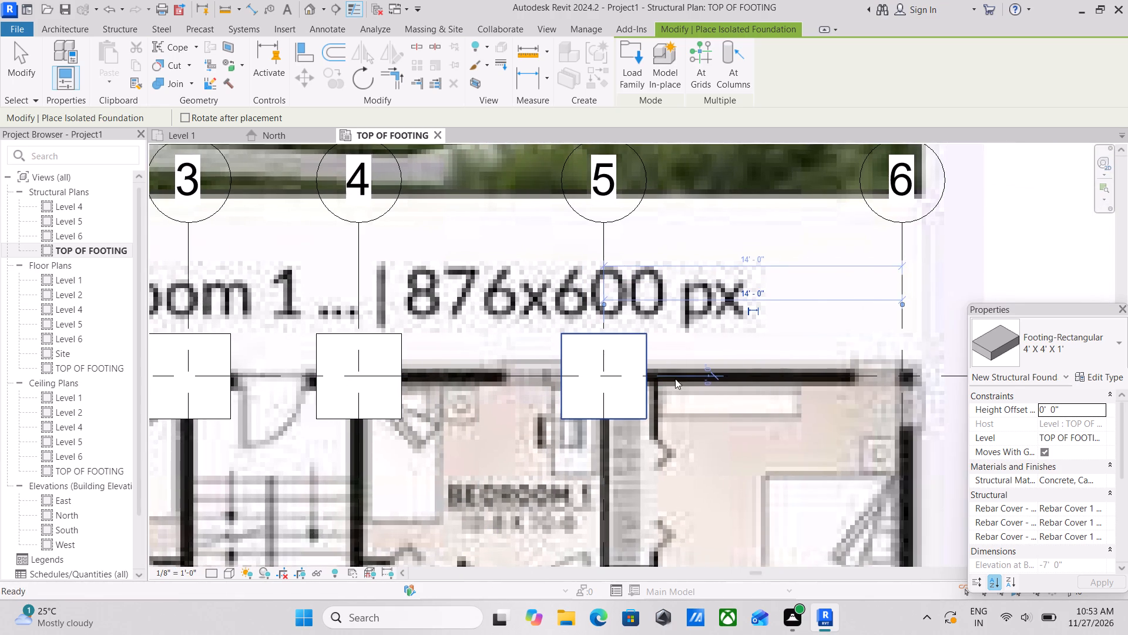
{"action": "middle_click_drag", "start_coordinate": [821, 383], "coordinate": [659, 416]}
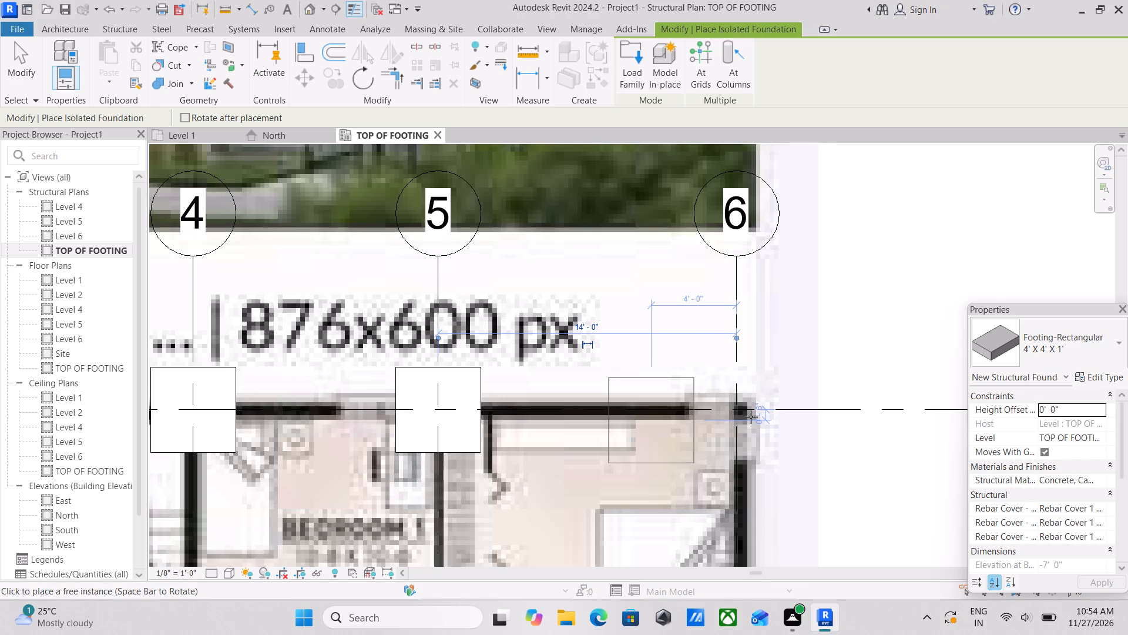
{"action": "left_click", "coordinate": [744, 406]}
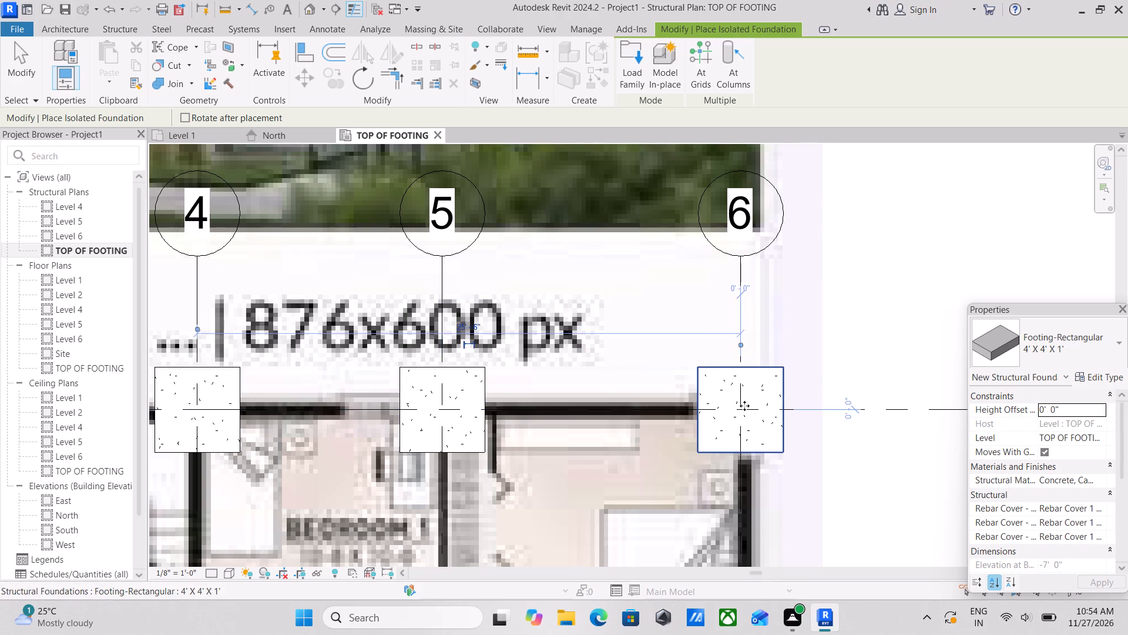
Place footings on grid 1, at its intersection with grid B and at the outer corner of the covered balcony.
{"action": "scroll", "coordinate": [745, 406], "scroll_direction": "down", "scroll_amount": 4}
{"action": "scroll", "coordinate": [591, 429], "scroll_direction": "down", "scroll_amount": 2}
{"action": "middle_click_drag", "start_coordinate": [593, 427], "coordinate": [932, 343]}
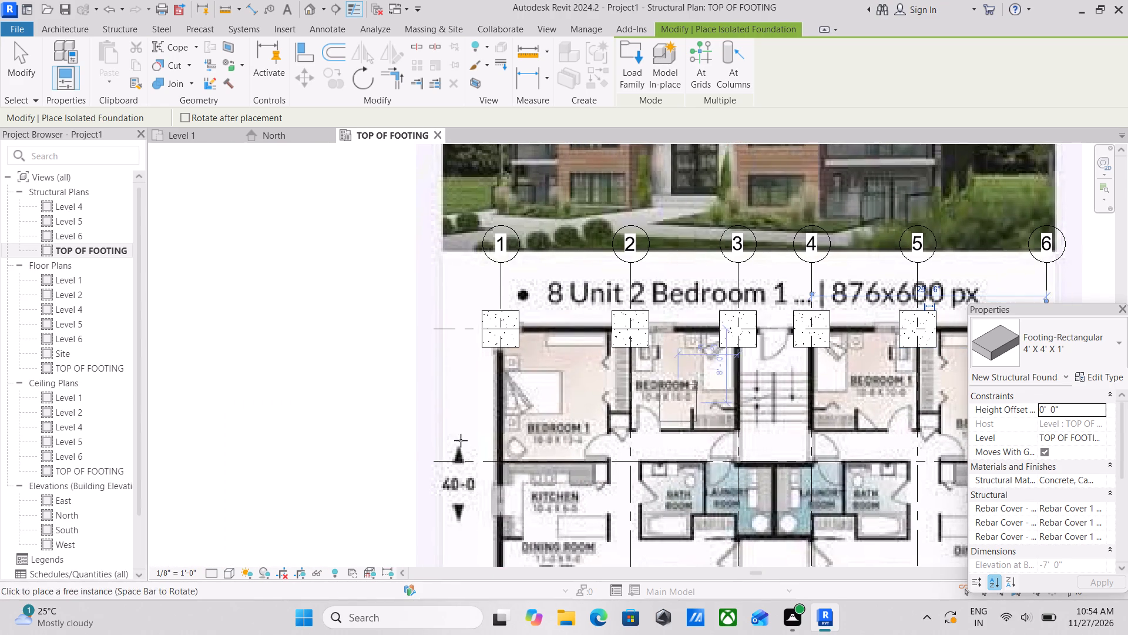
{"action": "scroll", "coordinate": [459, 472], "scroll_direction": "up", "scroll_amount": 3}
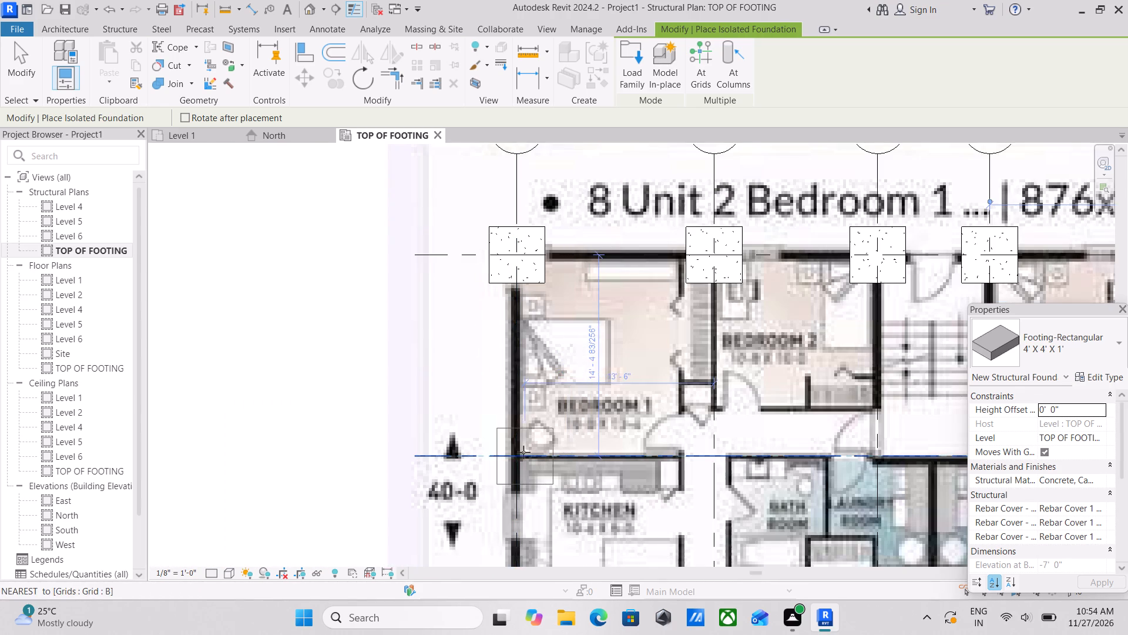
{"action": "scroll", "coordinate": [521, 453], "scroll_direction": "down", "scroll_amount": 3}
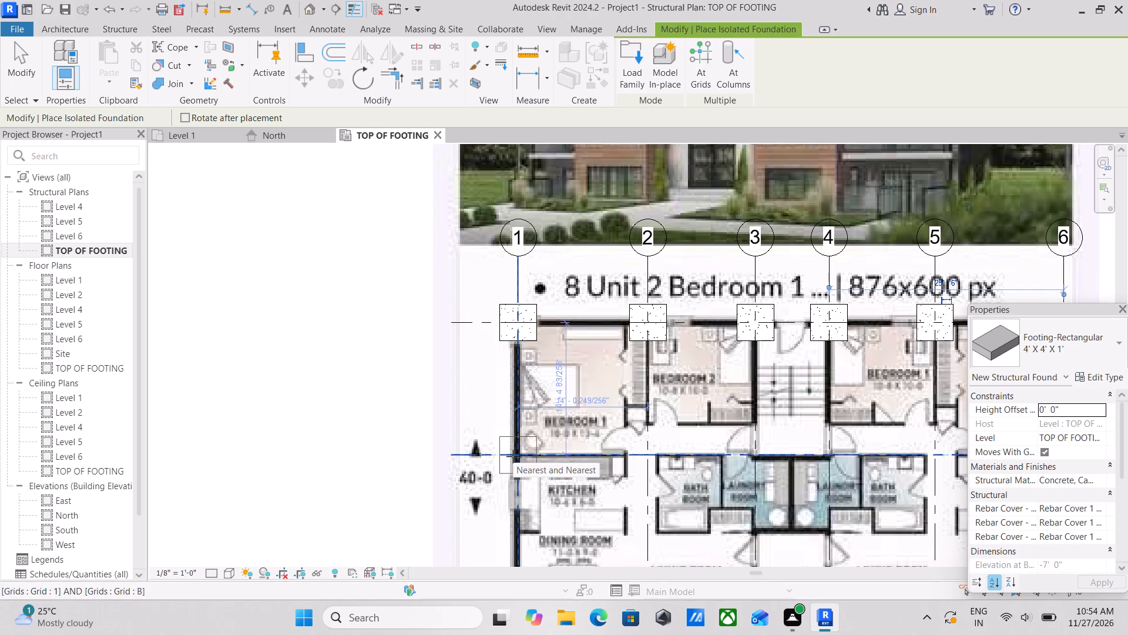
{"action": "left_click", "coordinate": [513, 456]}
{"action": "scroll", "coordinate": [578, 430], "scroll_direction": "down", "scroll_amount": 2}
{"action": "middle_click_drag", "start_coordinate": [578, 430], "coordinate": [574, 412]}
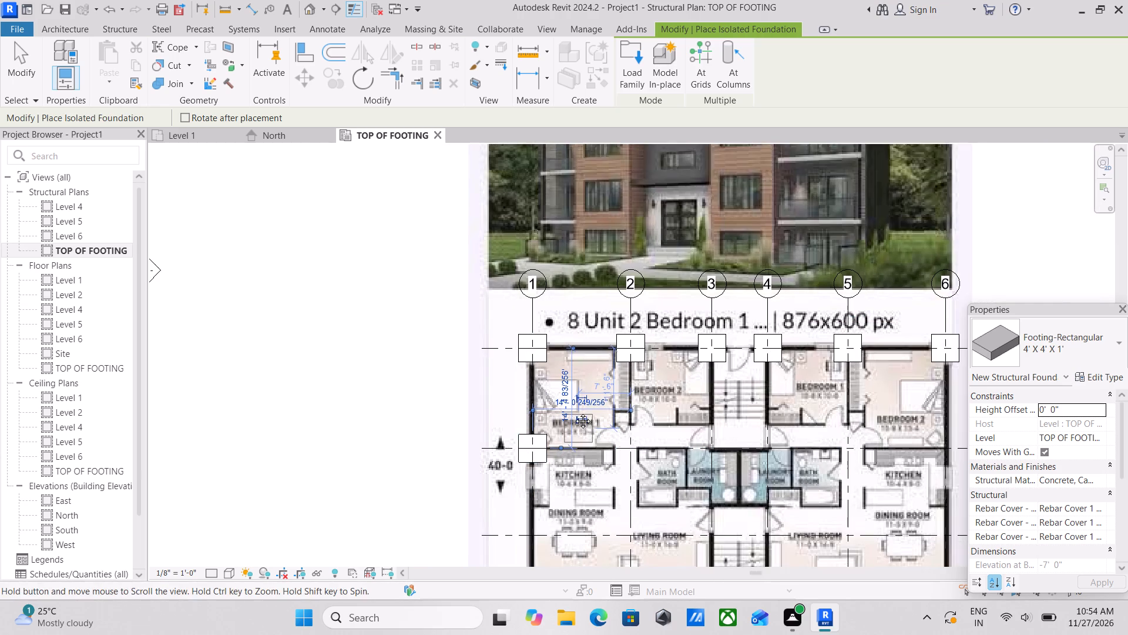
{"action": "middle_click_drag", "start_coordinate": [574, 412], "coordinate": [594, 347]}
{"action": "middle_click_drag", "start_coordinate": [550, 427], "coordinate": [591, 346]}
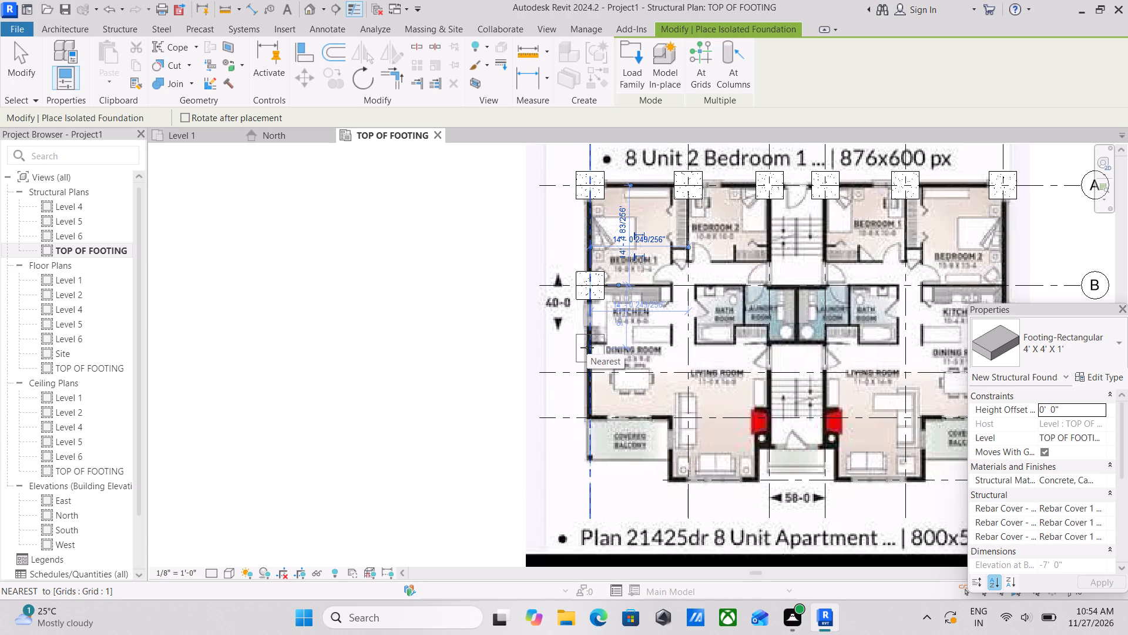
{"action": "scroll", "coordinate": [570, 444], "scroll_direction": "up", "scroll_amount": 6}
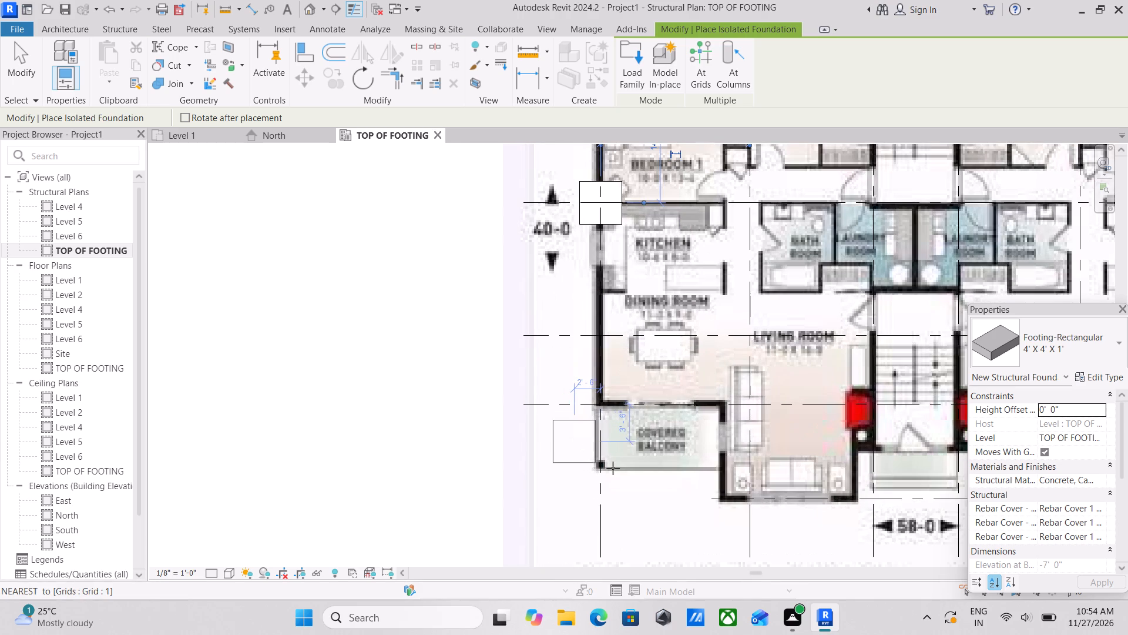
{"action": "left_click", "coordinate": [611, 472]}
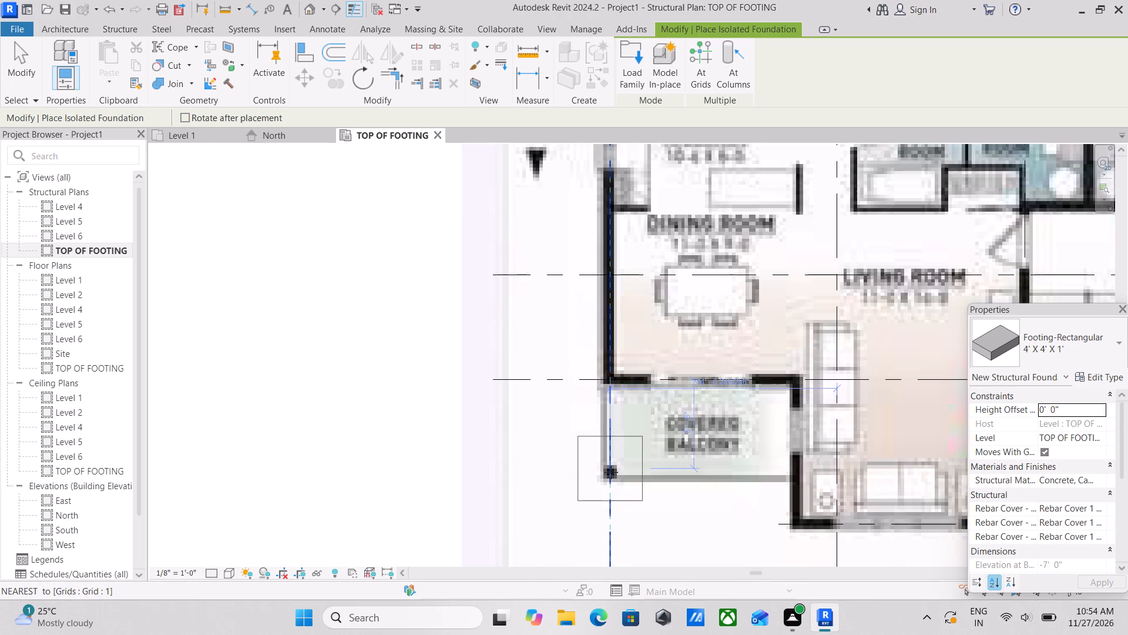
Place footings on grid 6 at its intersections with grids D and B.
{"action": "middle_click_drag", "start_coordinate": [674, 462], "coordinate": [478, 496]}
{"action": "middle_click_drag", "start_coordinate": [753, 441], "coordinate": [663, 462]}
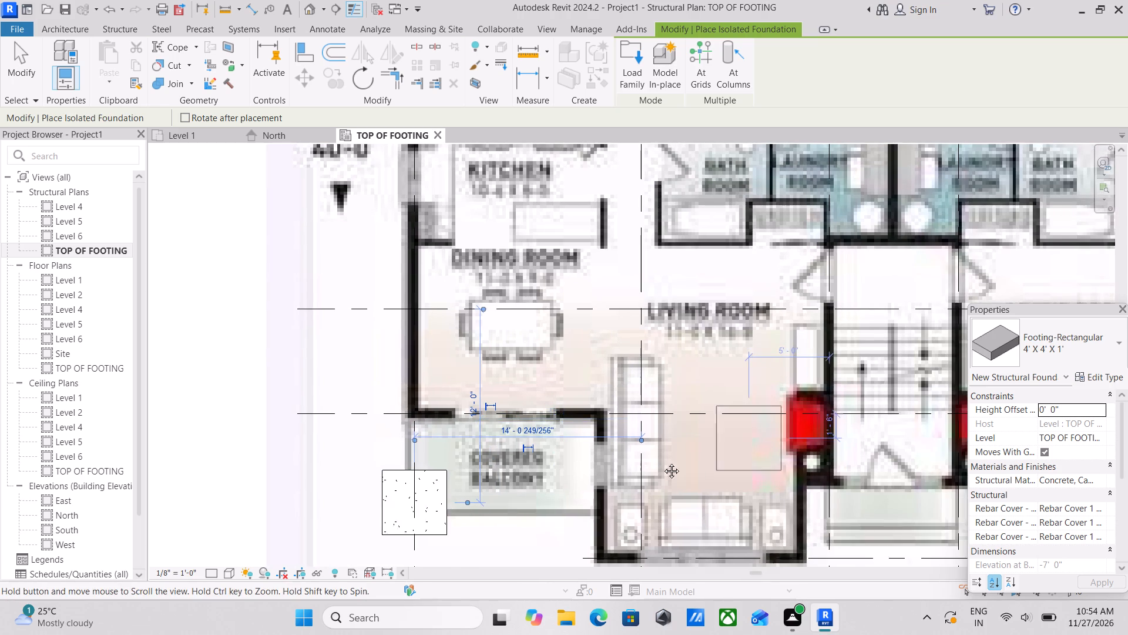
{"action": "middle_click_drag", "start_coordinate": [663, 462], "coordinate": [551, 467]}
{"action": "middle_click_drag", "start_coordinate": [743, 442], "coordinate": [491, 451]}
{"action": "middle_click_drag", "start_coordinate": [750, 449], "coordinate": [608, 447]}
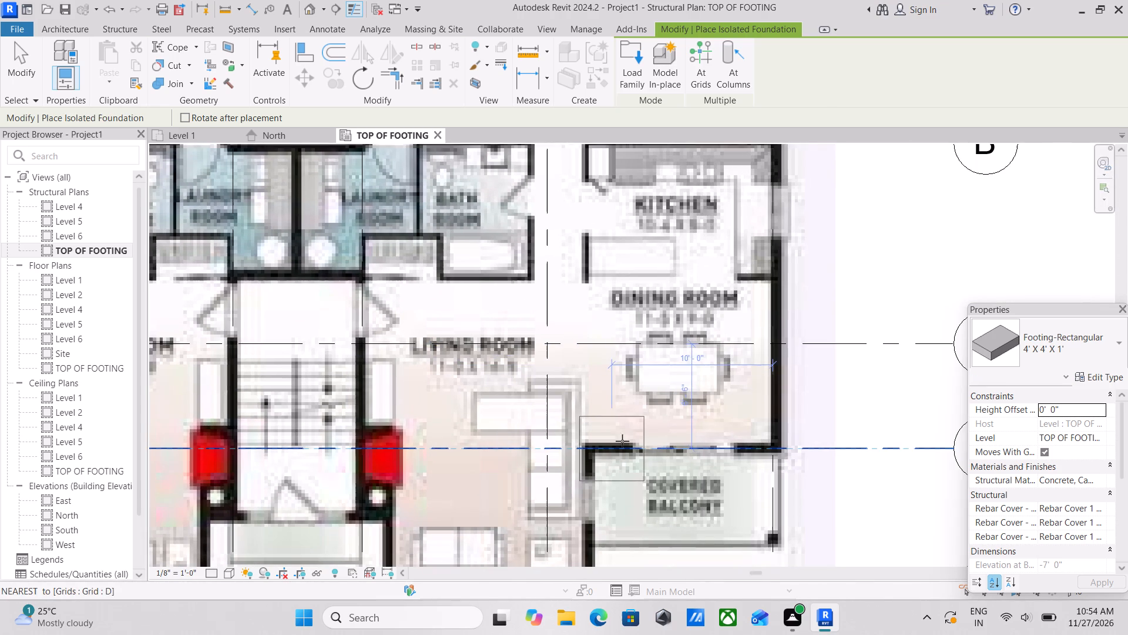
{"action": "left_click", "coordinate": [778, 449]}
{"action": "middle_click_drag", "start_coordinate": [780, 442], "coordinate": [778, 591]}
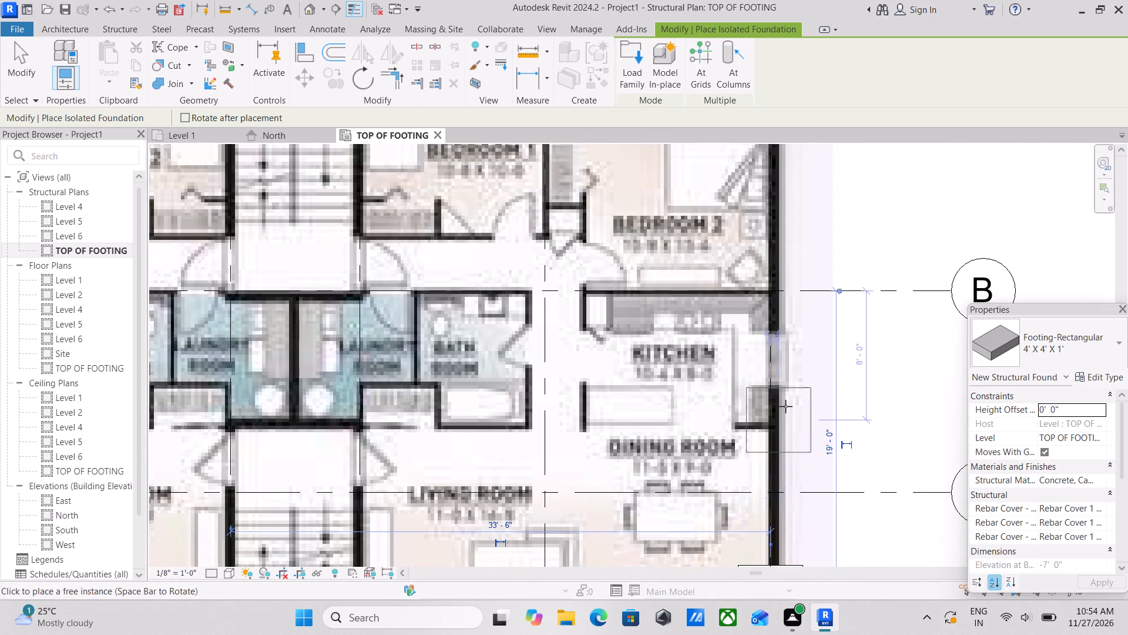
{"action": "middle_click_drag", "start_coordinate": [785, 407], "coordinate": [784, 534]}
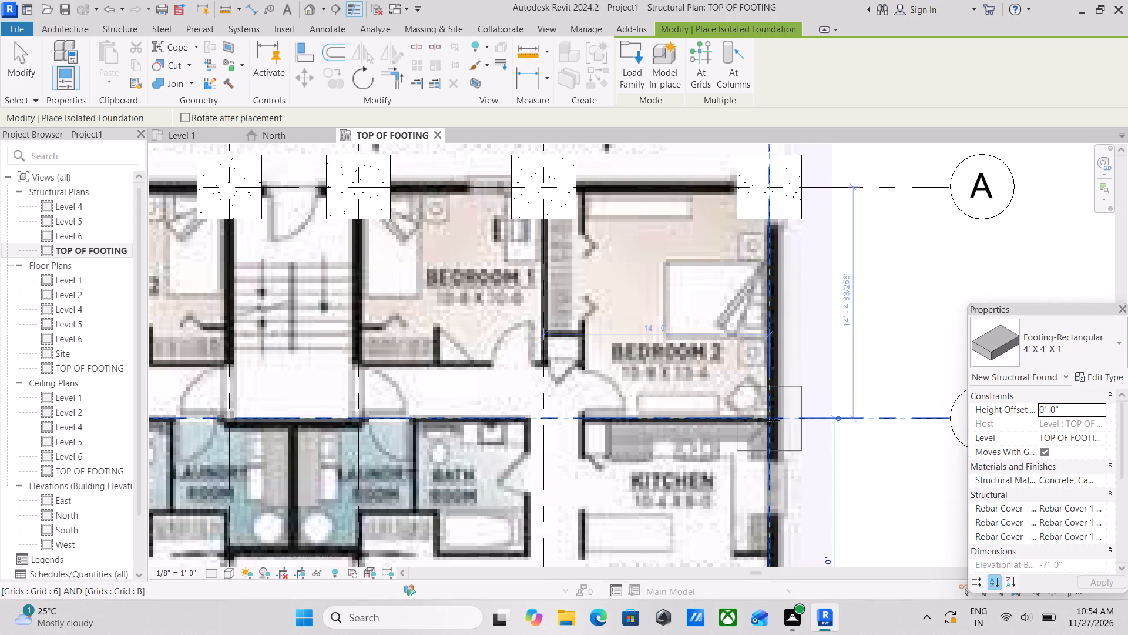
{"action": "left_click", "coordinate": [769, 421]}
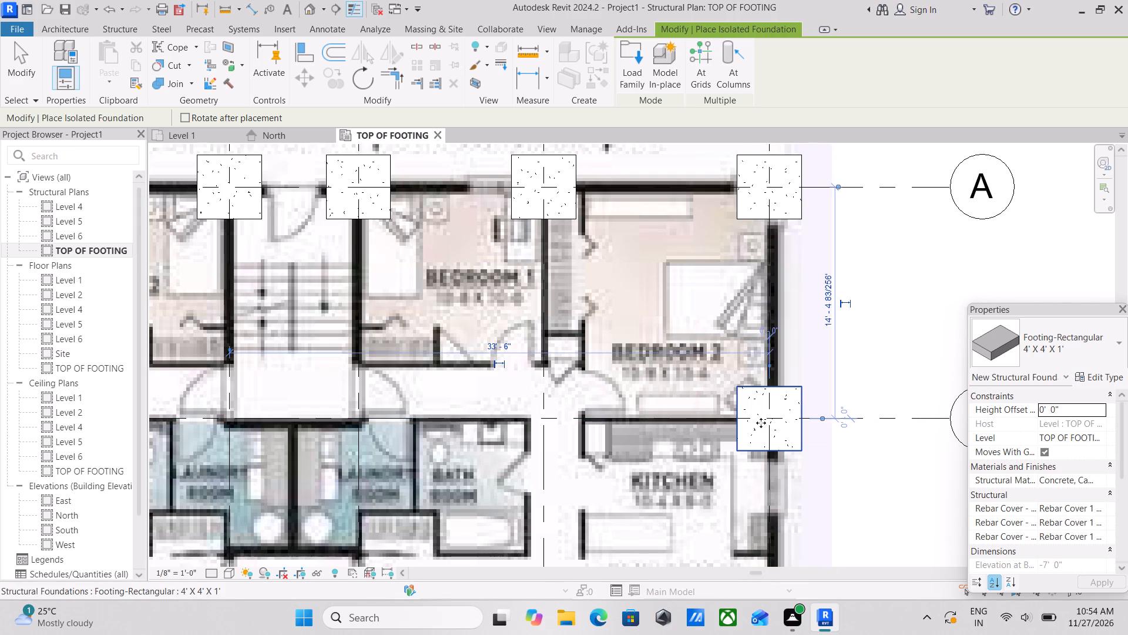
Place a 4' X 4' X 1' footing where grid B crosses grid 2.
{"action": "scroll", "coordinate": [740, 429], "scroll_direction": "down", "scroll_amount": 3}
{"action": "scroll", "coordinate": [545, 429], "scroll_direction": "down", "scroll_amount": 2}
{"action": "middle_click_drag", "start_coordinate": [579, 415], "coordinate": [797, 389]}
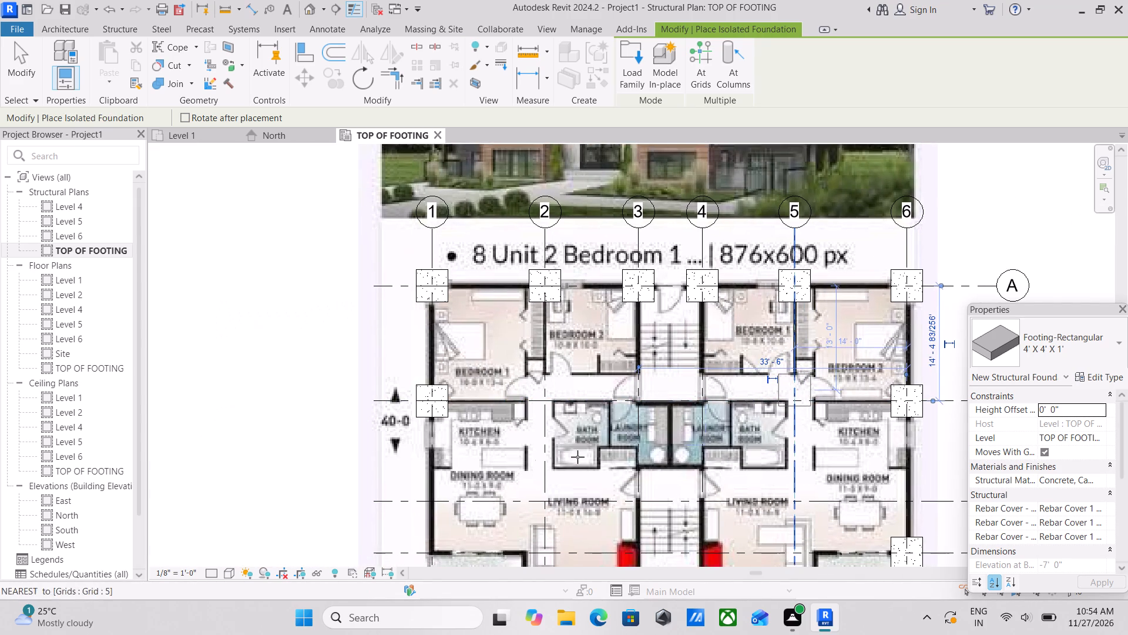
{"action": "middle_click_drag", "start_coordinate": [536, 466], "coordinate": [700, 374]}
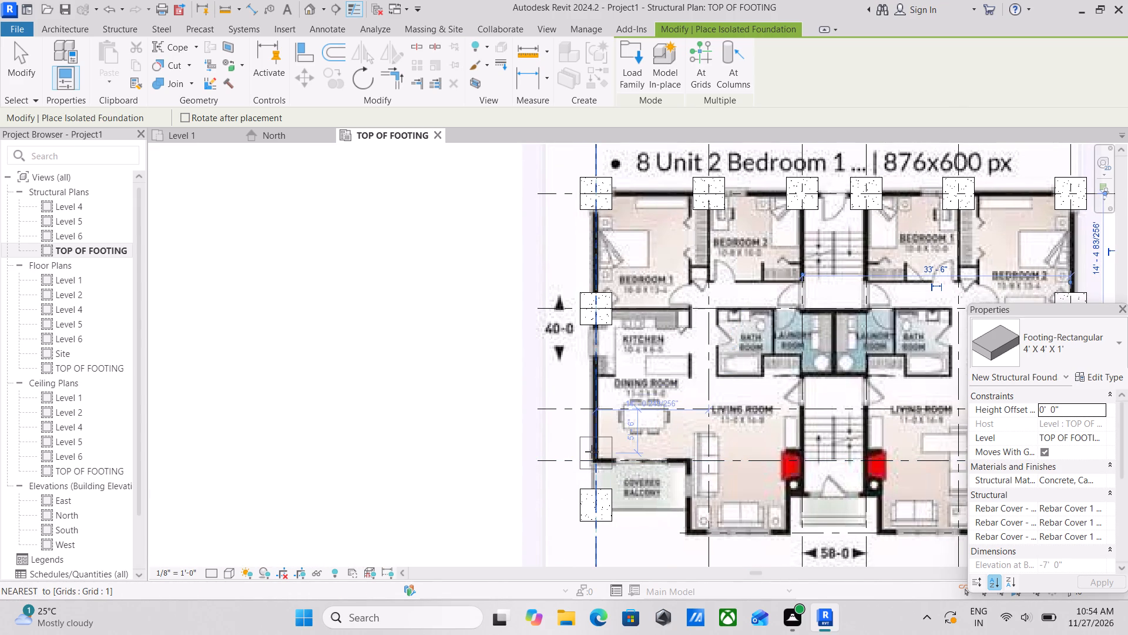
{"action": "scroll", "coordinate": [757, 409], "scroll_direction": "up", "scroll_amount": 1}
{"action": "middle_click_drag", "start_coordinate": [757, 409], "coordinate": [696, 426]}
{"action": "middle_click_drag", "start_coordinate": [803, 410], "coordinate": [775, 435]}
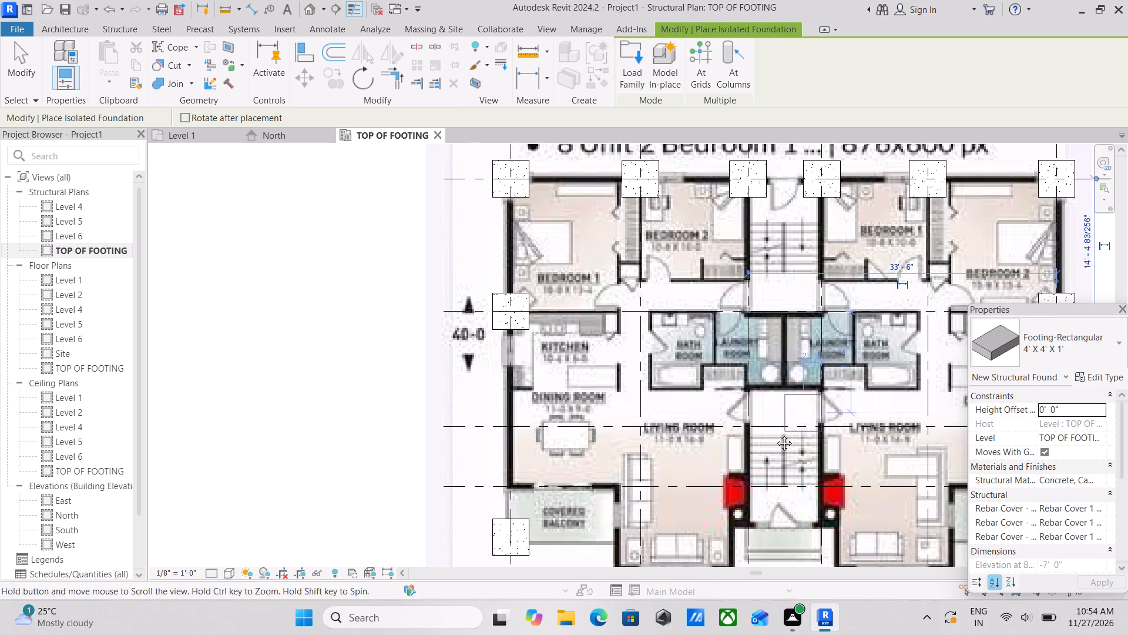
{"action": "middle_click_drag", "start_coordinate": [775, 435], "coordinate": [753, 446]}
{"action": "scroll", "coordinate": [780, 401], "scroll_direction": "up", "scroll_amount": 2}
{"action": "middle_click_drag", "start_coordinate": [831, 413], "coordinate": [730, 432]}
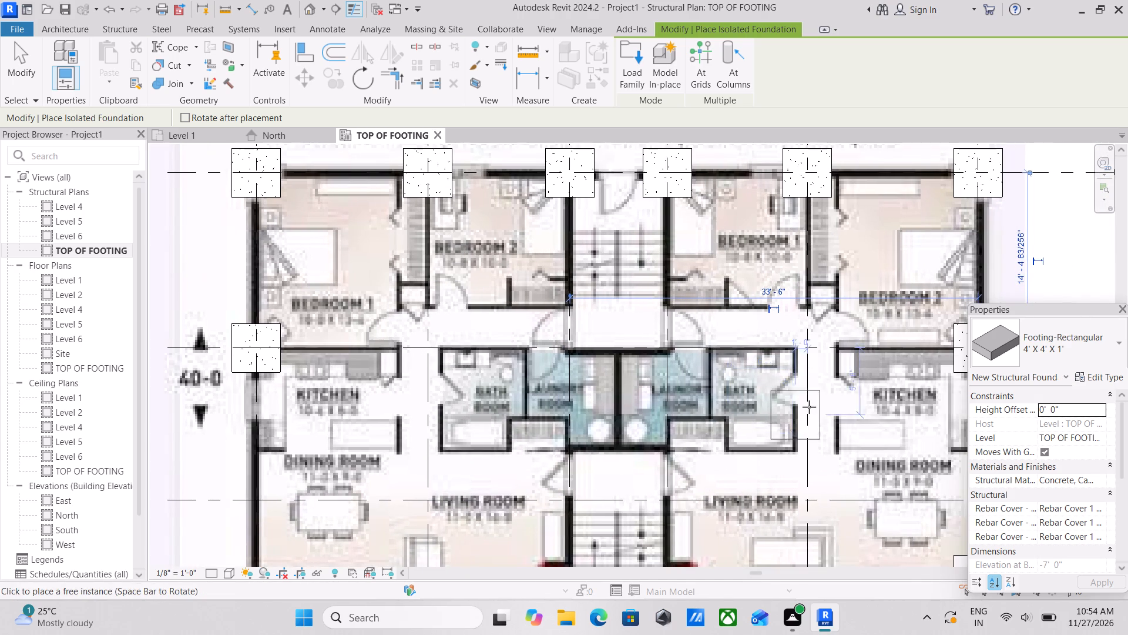
{"action": "middle_click_drag", "start_coordinate": [808, 407], "coordinate": [775, 464]}
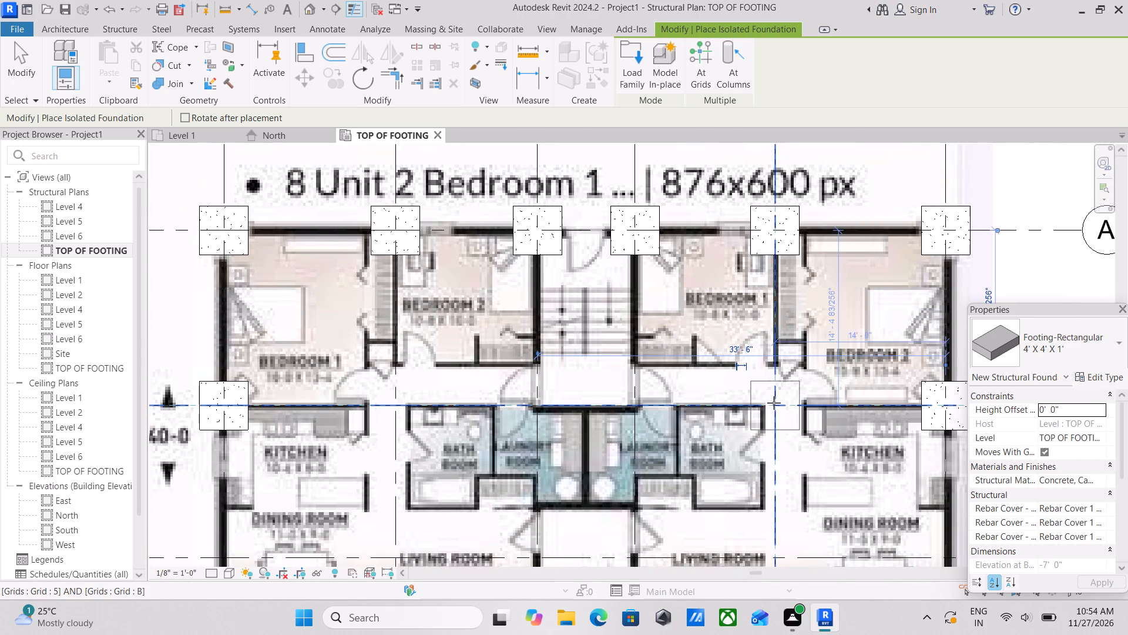
{"action": "scroll", "coordinate": [771, 348], "scroll_direction": "up", "scroll_amount": 1}
{"action": "middle_click_drag", "start_coordinate": [771, 357], "coordinate": [782, 423]}
{"action": "middle_click_drag", "start_coordinate": [583, 433], "coordinate": [706, 436]}
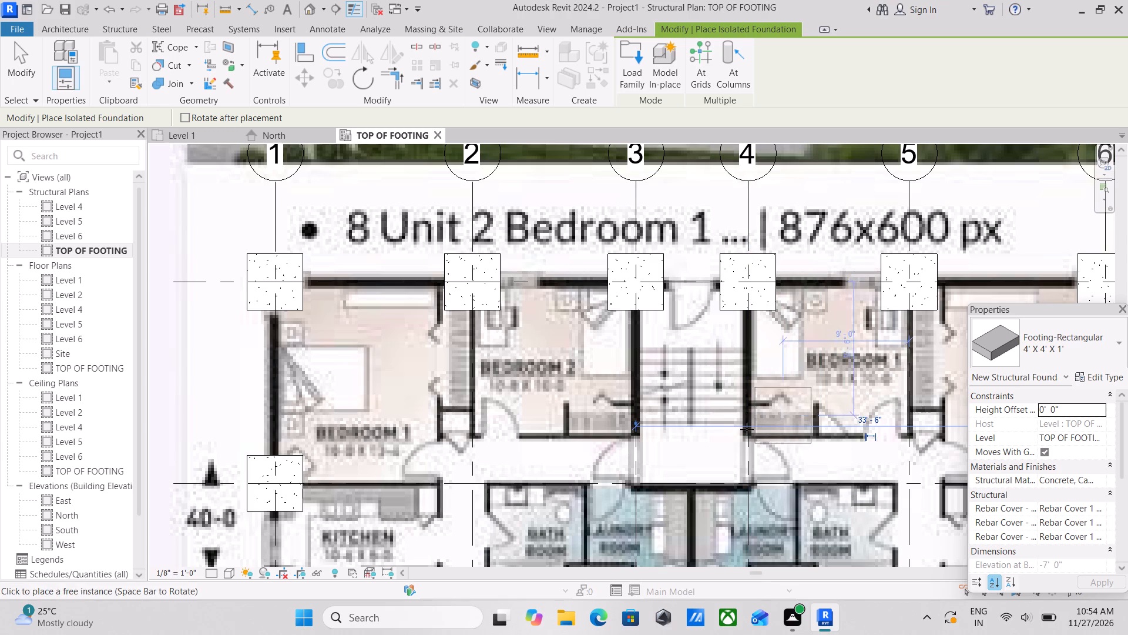
{"action": "scroll", "coordinate": [672, 439], "scroll_direction": "down", "scroll_amount": 1}
{"action": "middle_click_drag", "start_coordinate": [672, 439], "coordinate": [787, 329]}
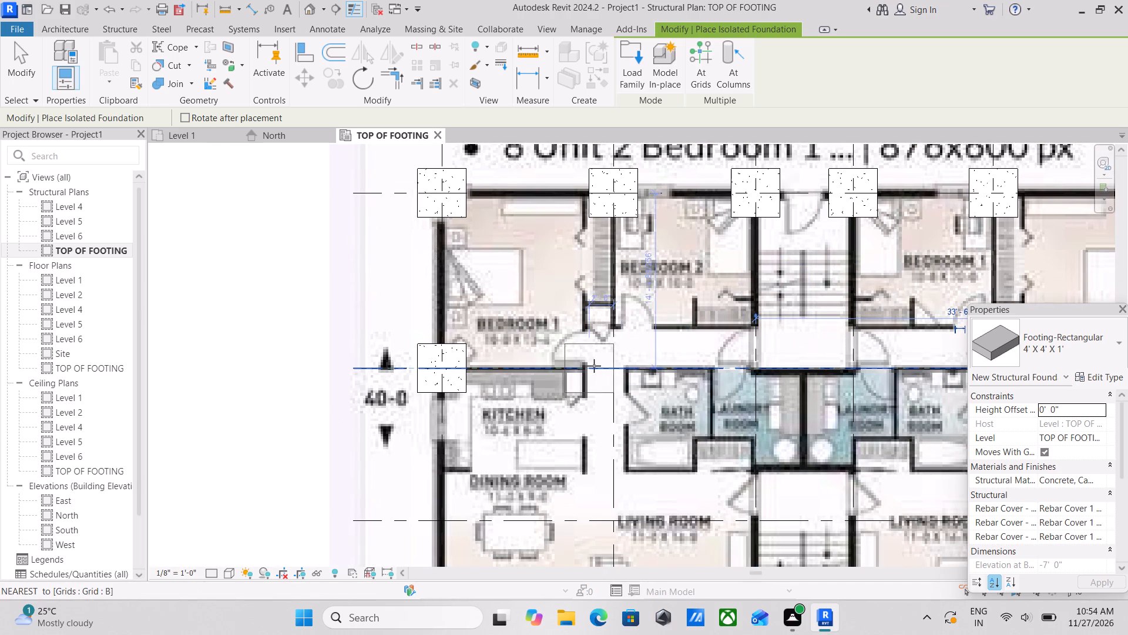
{"action": "left_click", "coordinate": [616, 369]}
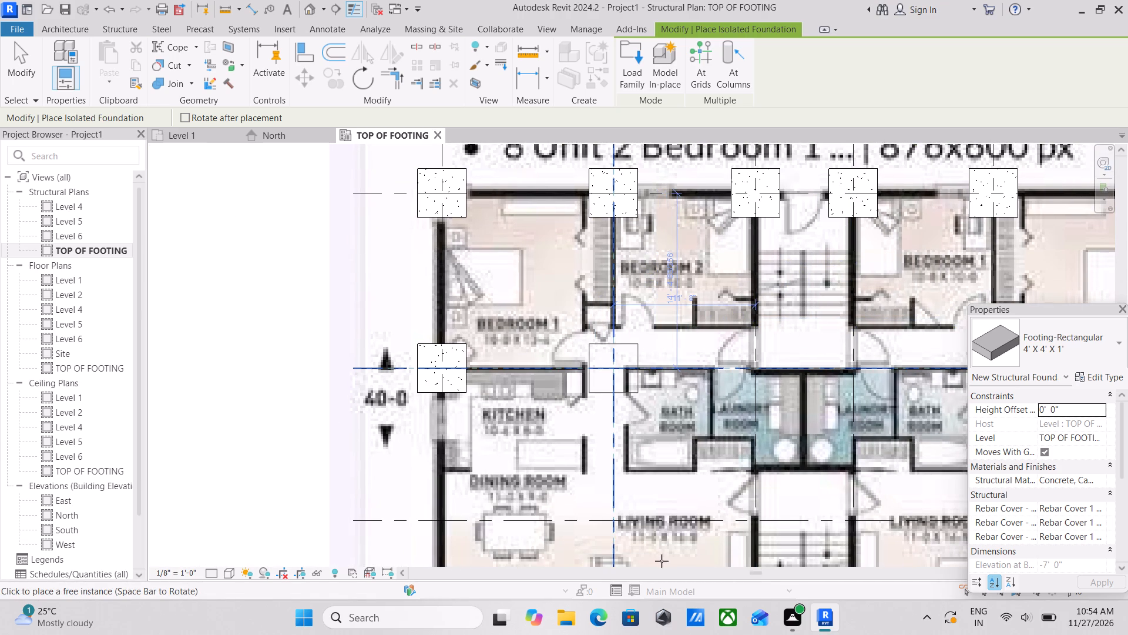
Place 4' X 4' X 1' footings beside the staircase where grid C crosses grids 3 and 4.
{"action": "scroll", "coordinate": [660, 560], "scroll_direction": "down", "scroll_amount": 1}
{"action": "middle_click_drag", "start_coordinate": [618, 510], "coordinate": [676, 395]}
{"action": "scroll", "coordinate": [656, 417], "scroll_direction": "down", "scroll_amount": 1}
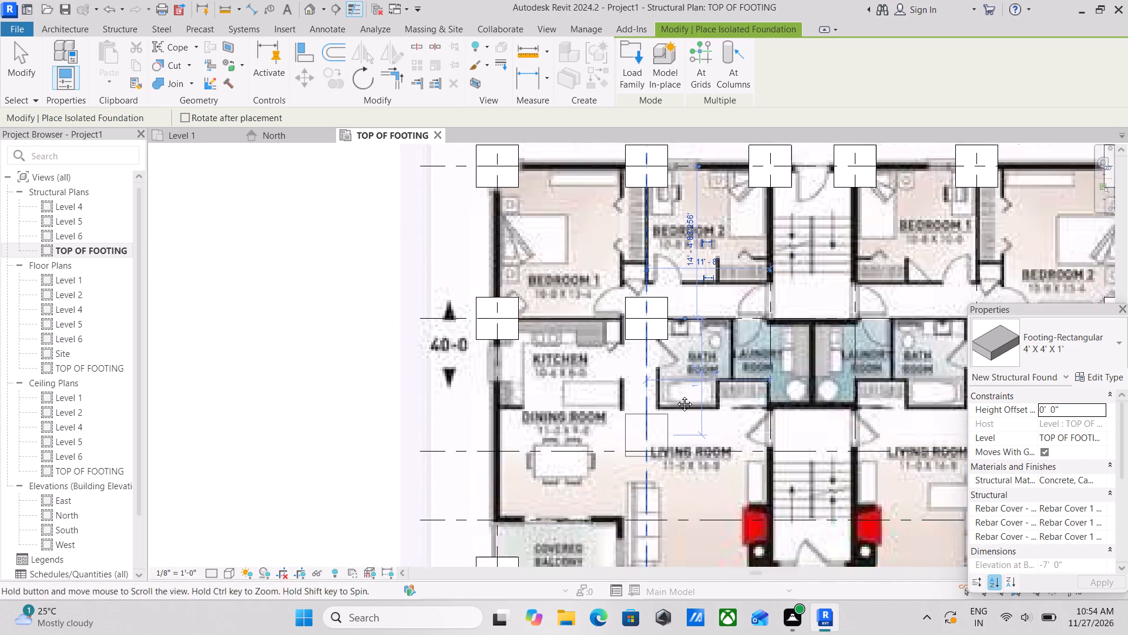
{"action": "middle_click_drag", "start_coordinate": [676, 395], "coordinate": [677, 393]}
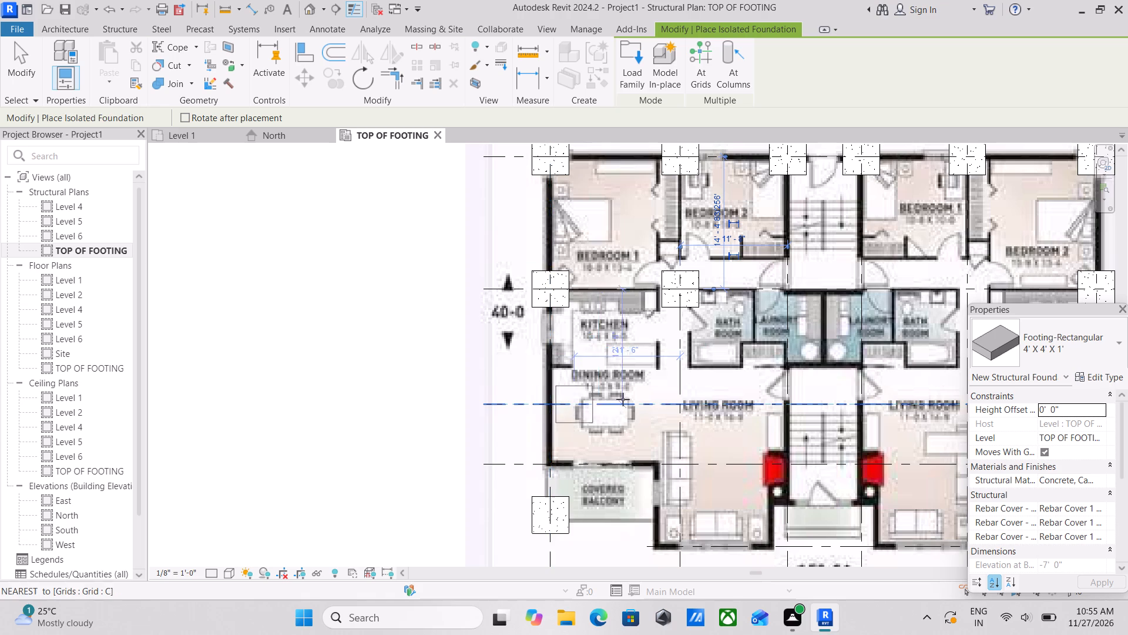
{"action": "scroll", "coordinate": [627, 398], "scroll_direction": "down", "scroll_amount": 2}
{"action": "middle_click_drag", "start_coordinate": [687, 394], "coordinate": [625, 453]}
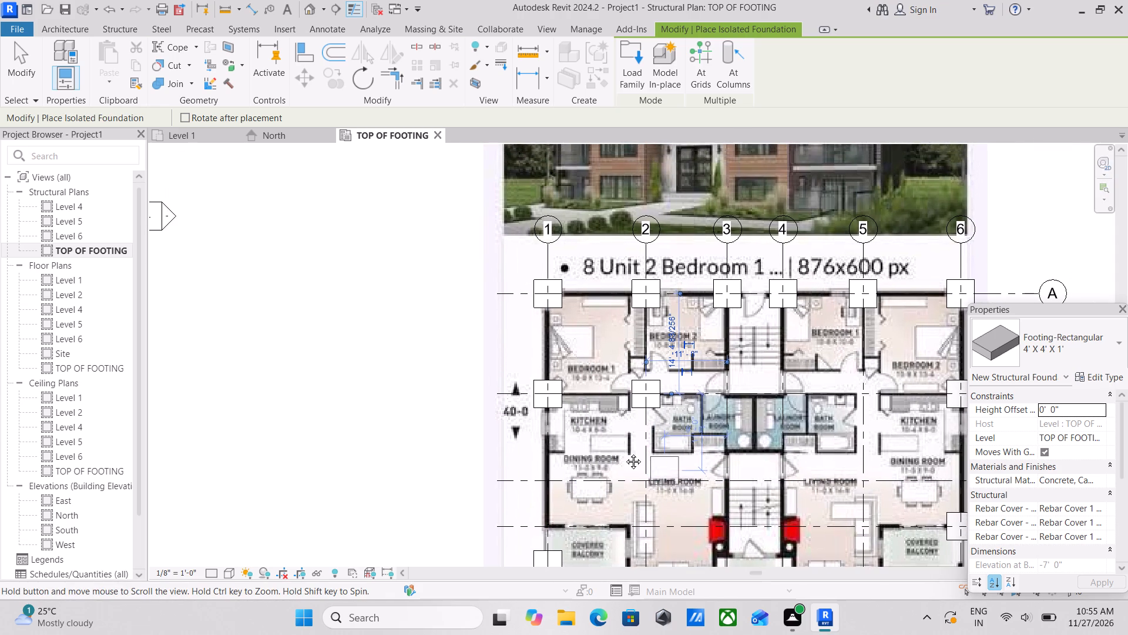
{"action": "middle_click_drag", "start_coordinate": [625, 453], "coordinate": [612, 451]}
{"action": "scroll", "coordinate": [654, 407], "scroll_direction": "up", "scroll_amount": 3}
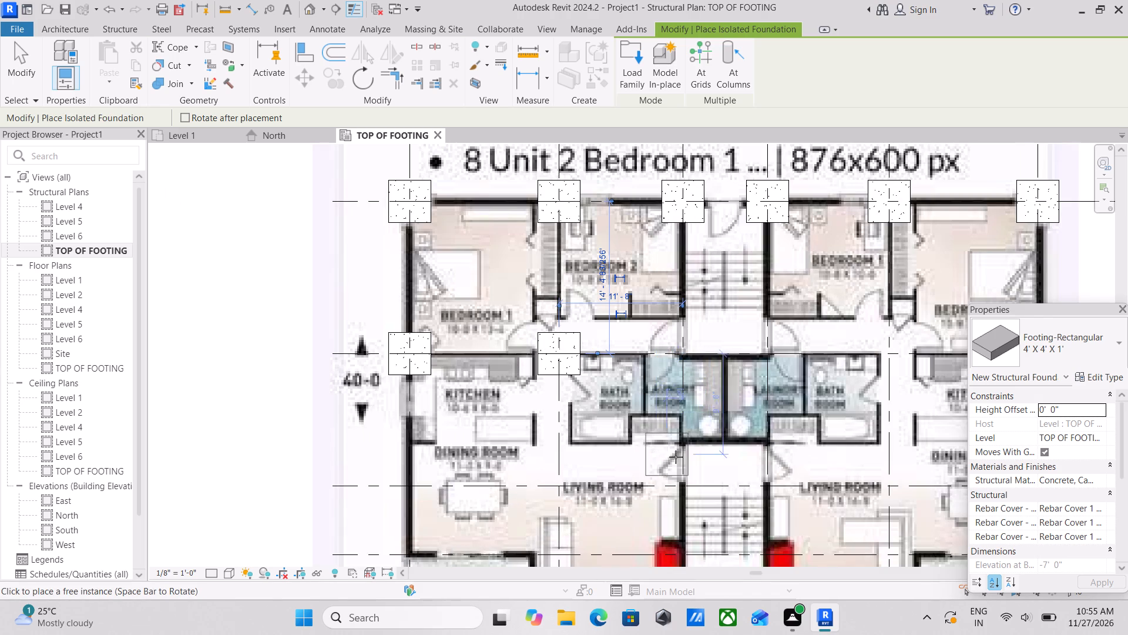
{"action": "scroll", "coordinate": [676, 456], "scroll_direction": "up", "scroll_amount": 2}
{"action": "middle_click_drag", "start_coordinate": [717, 519], "coordinate": [633, 462]}
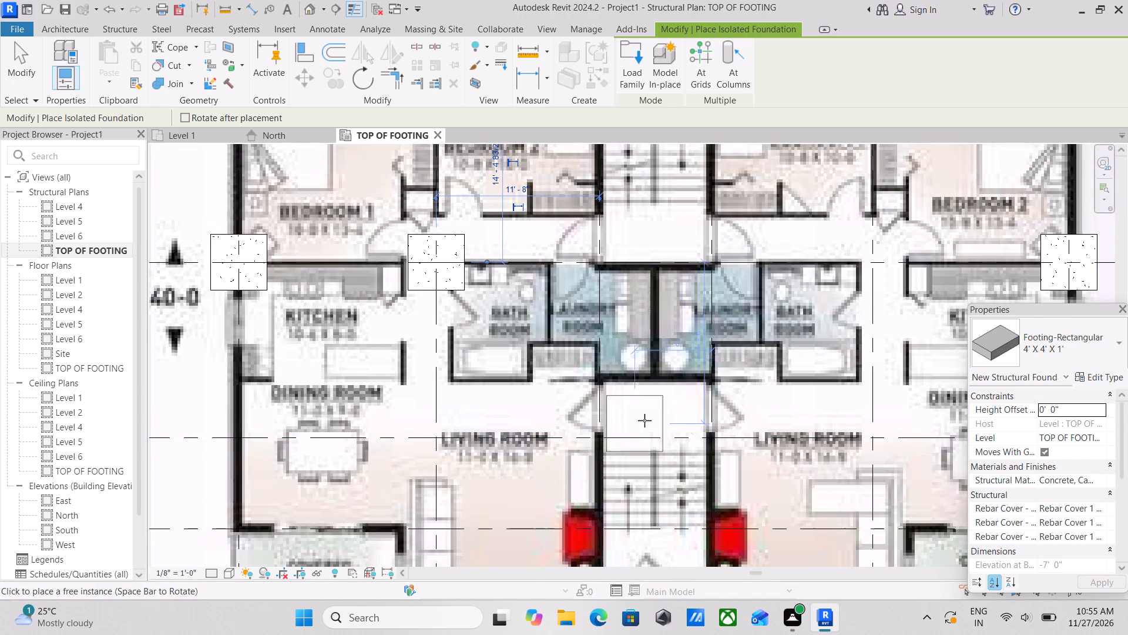
{"action": "left_click", "coordinate": [597, 437]}
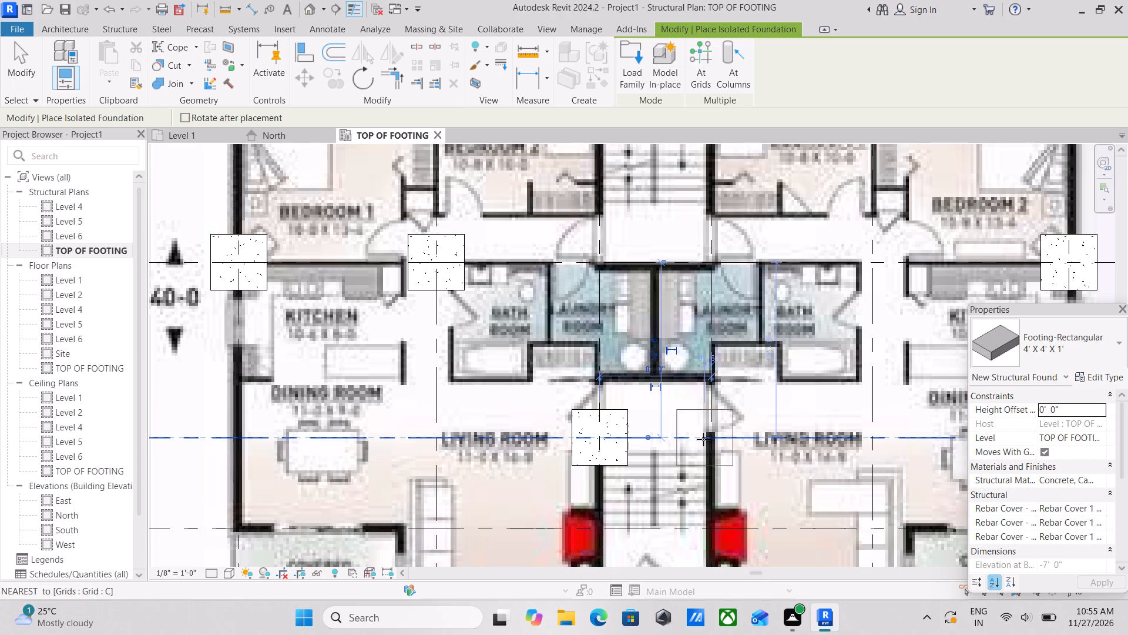
{"action": "left_click", "coordinate": [715, 437]}
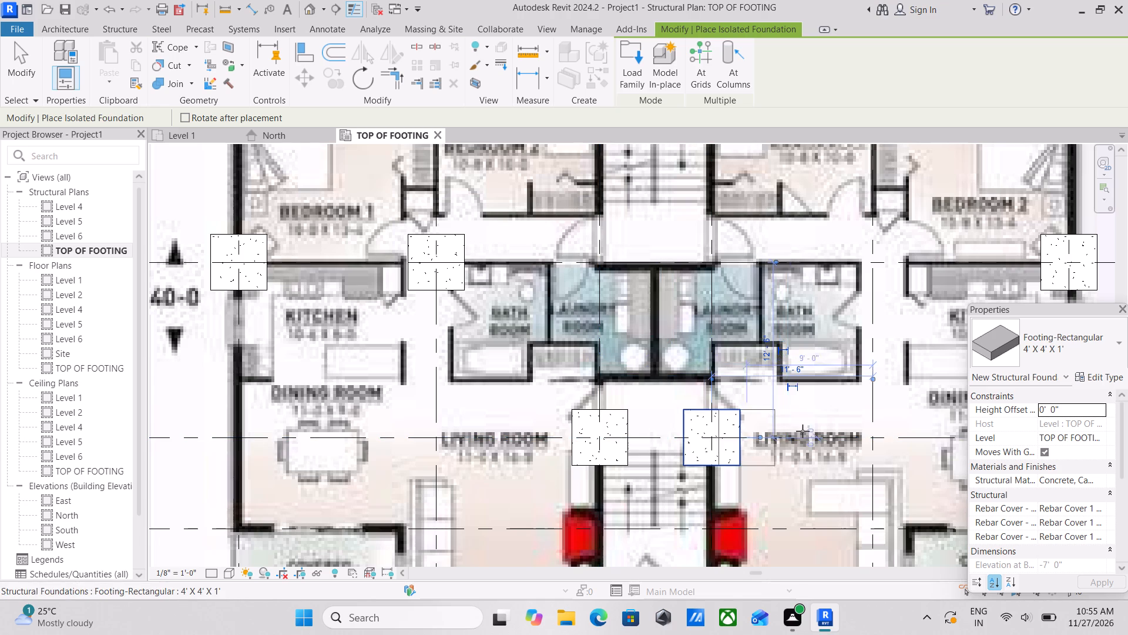
Place 4' X 4' X 1' footings along the front living room walls where grid E crosses grids 5 and 2.
{"action": "middle_click_drag", "start_coordinate": [803, 430], "coordinate": [602, 440]}
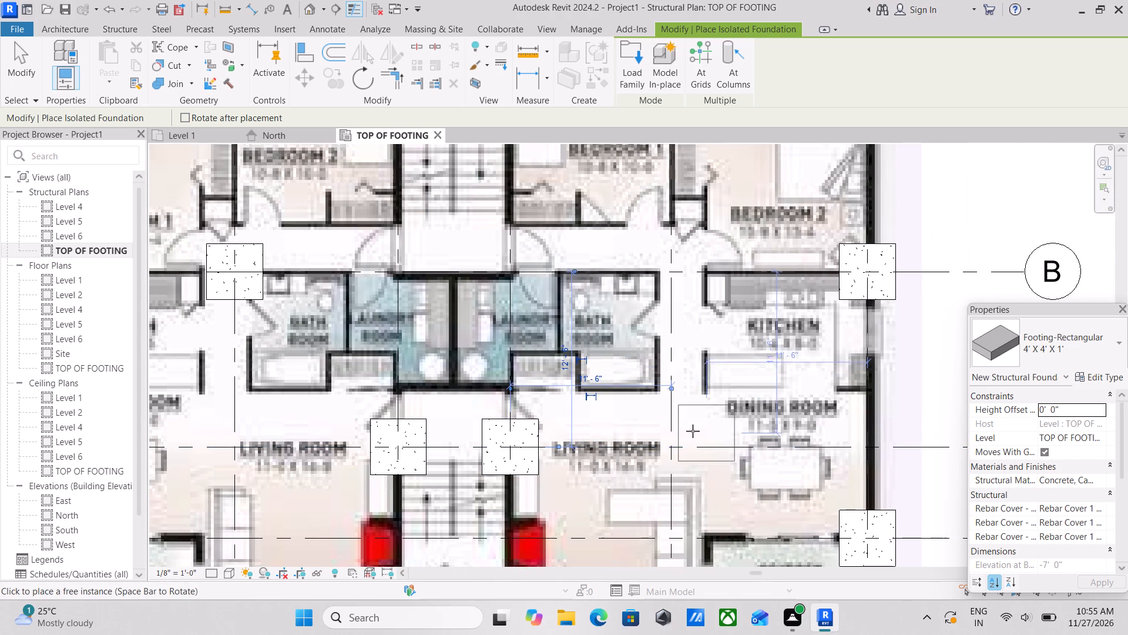
{"action": "scroll", "coordinate": [747, 429], "scroll_direction": "down", "scroll_amount": 2}
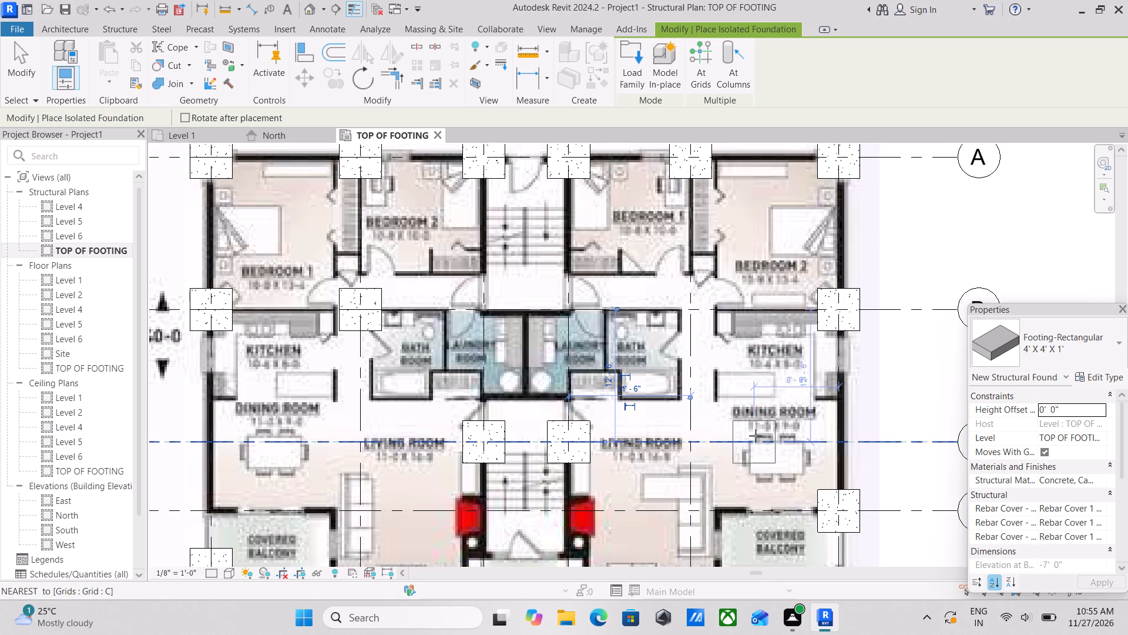
{"action": "scroll", "coordinate": [707, 457], "scroll_direction": "down", "scroll_amount": 3}
{"action": "middle_click_drag", "start_coordinate": [683, 485], "coordinate": [737, 410]}
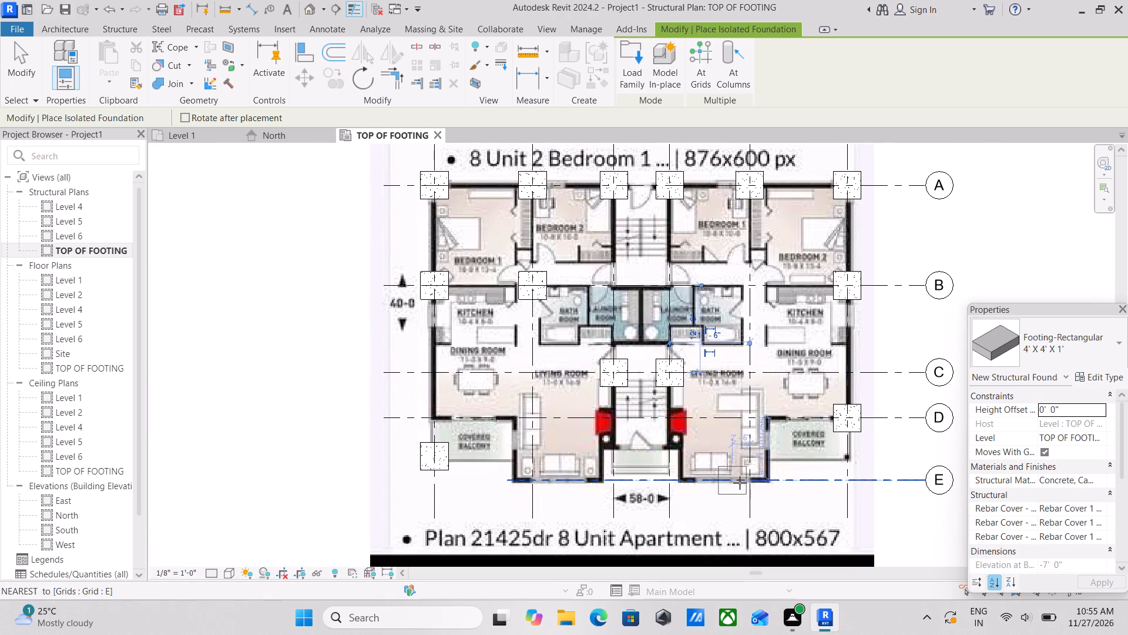
{"action": "scroll", "coordinate": [744, 479], "scroll_direction": "up", "scroll_amount": 7}
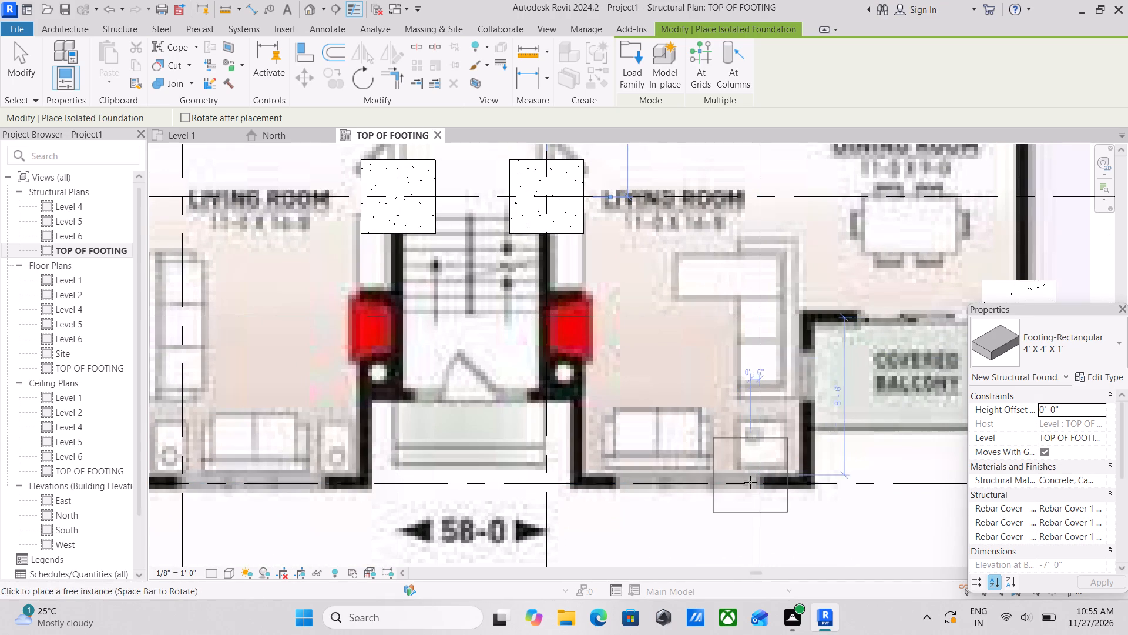
{"action": "left_click", "coordinate": [757, 490]}
{"action": "middle_click_drag", "start_coordinate": [493, 484], "coordinate": [696, 444]}
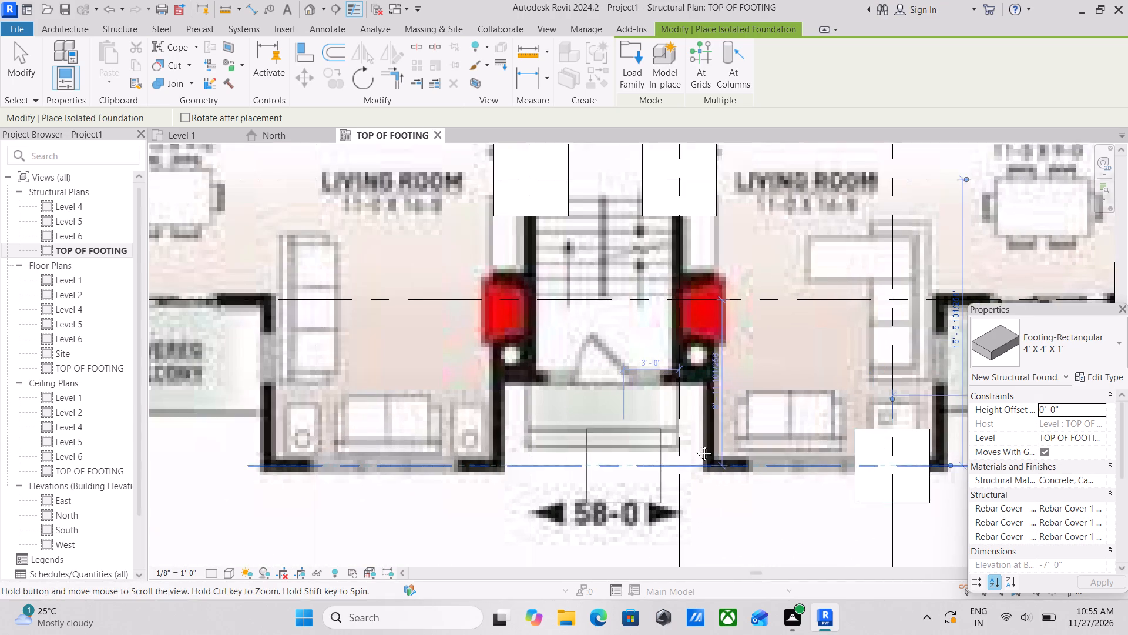
{"action": "middle_click_drag", "start_coordinate": [696, 444], "coordinate": [709, 439]}
{"action": "middle_click_drag", "start_coordinate": [395, 450], "coordinate": [524, 474]}
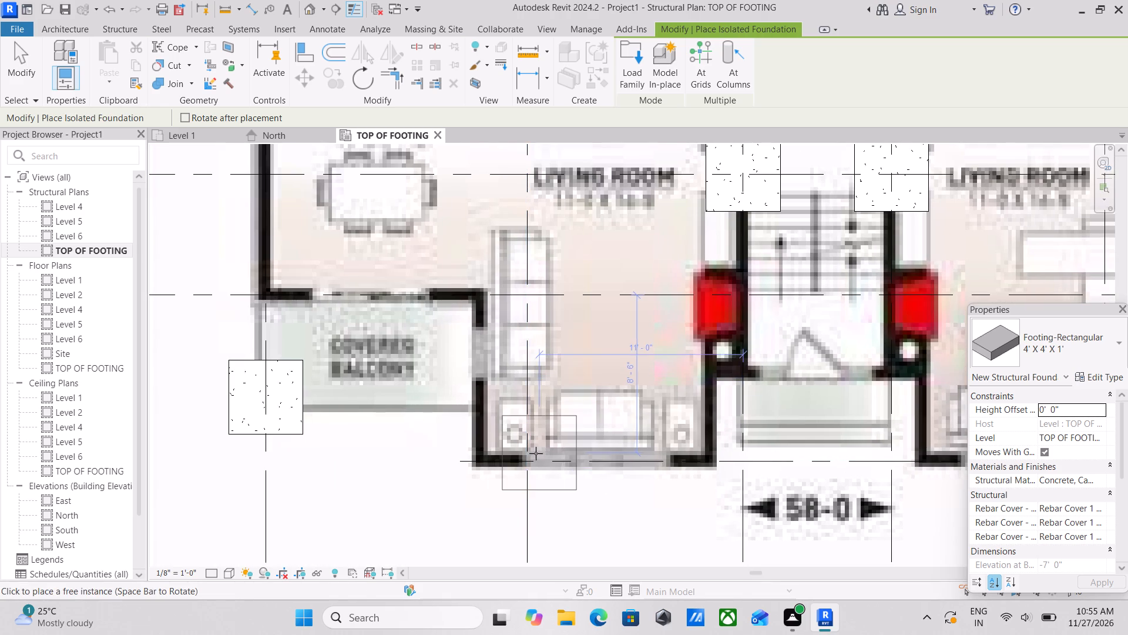
{"action": "left_click", "coordinate": [522, 463]}
Examine the entrance, staircase, bathroom and bedroom areas of the plan for remaining footing positions.
{"action": "scroll", "coordinate": [522, 463], "scroll_direction": "down", "scroll_amount": 3}
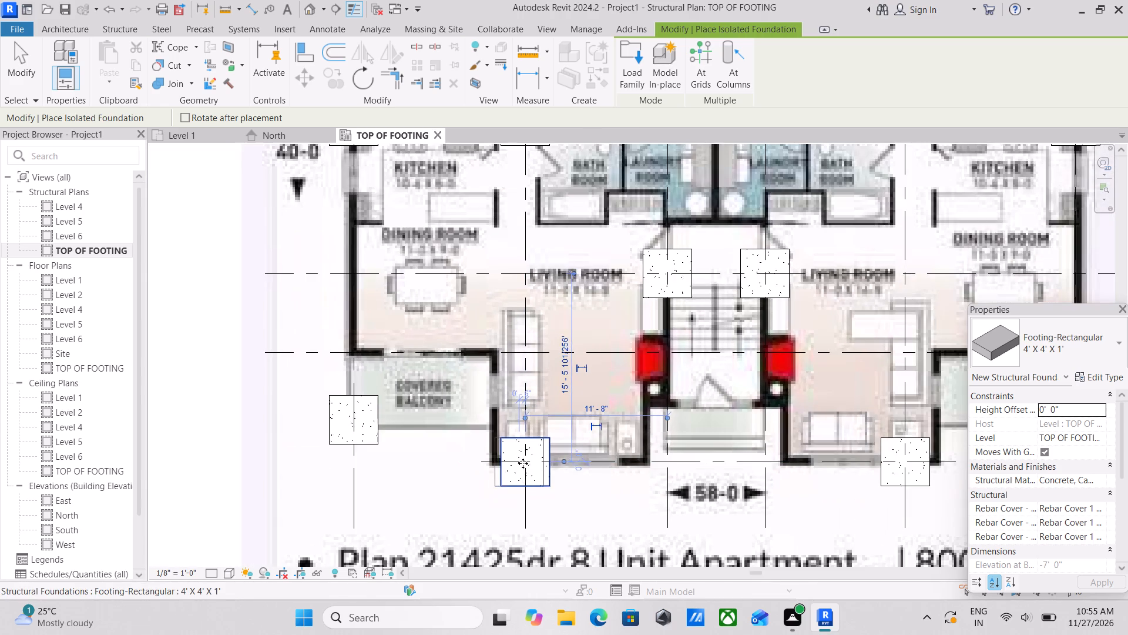
{"action": "scroll", "coordinate": [523, 463], "scroll_direction": "down", "scroll_amount": 2}
{"action": "scroll", "coordinate": [605, 458], "scroll_direction": "up", "scroll_amount": 2}
{"action": "middle_click_drag", "start_coordinate": [623, 448], "coordinate": [622, 484]}
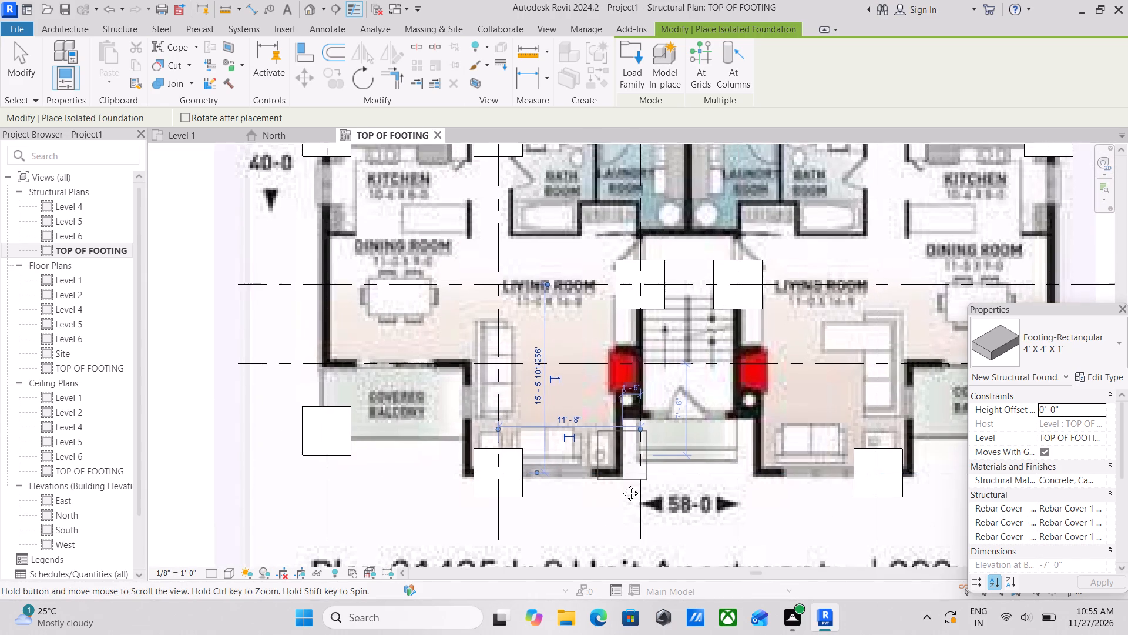
{"action": "middle_click_drag", "start_coordinate": [622, 484], "coordinate": [620, 537]}
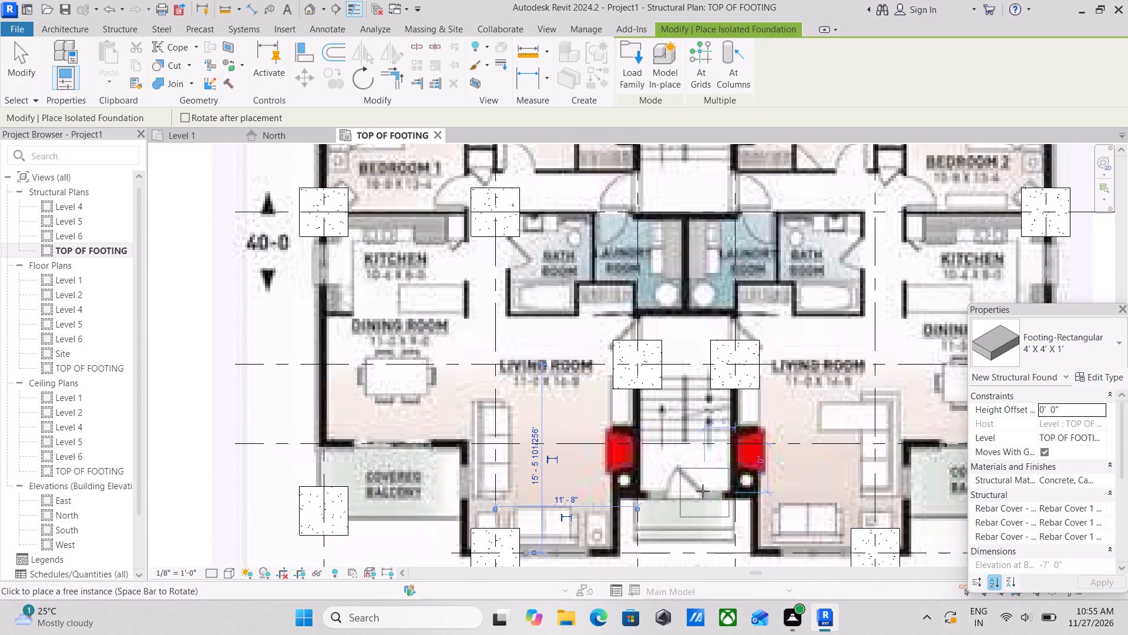
{"action": "scroll", "coordinate": [636, 531], "scroll_direction": "up", "scroll_amount": 1}
{"action": "middle_click_drag", "start_coordinate": [636, 531], "coordinate": [622, 467]}
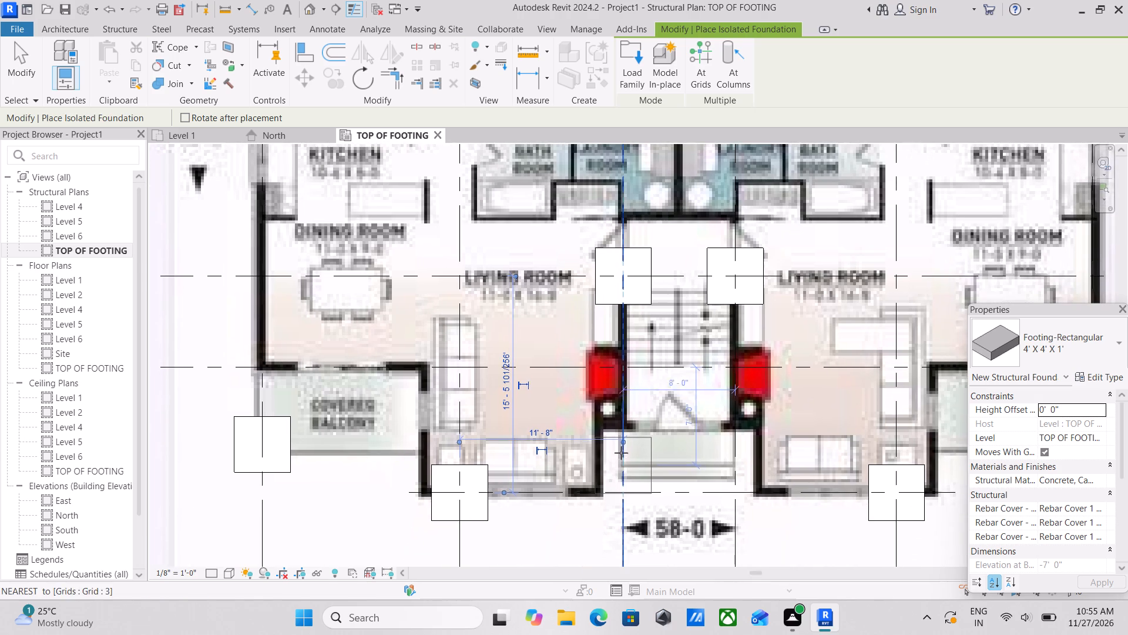
{"action": "middle_click_drag", "start_coordinate": [621, 452], "coordinate": [639, 504]}
{"action": "scroll", "coordinate": [743, 485], "scroll_direction": "up", "scroll_amount": 2}
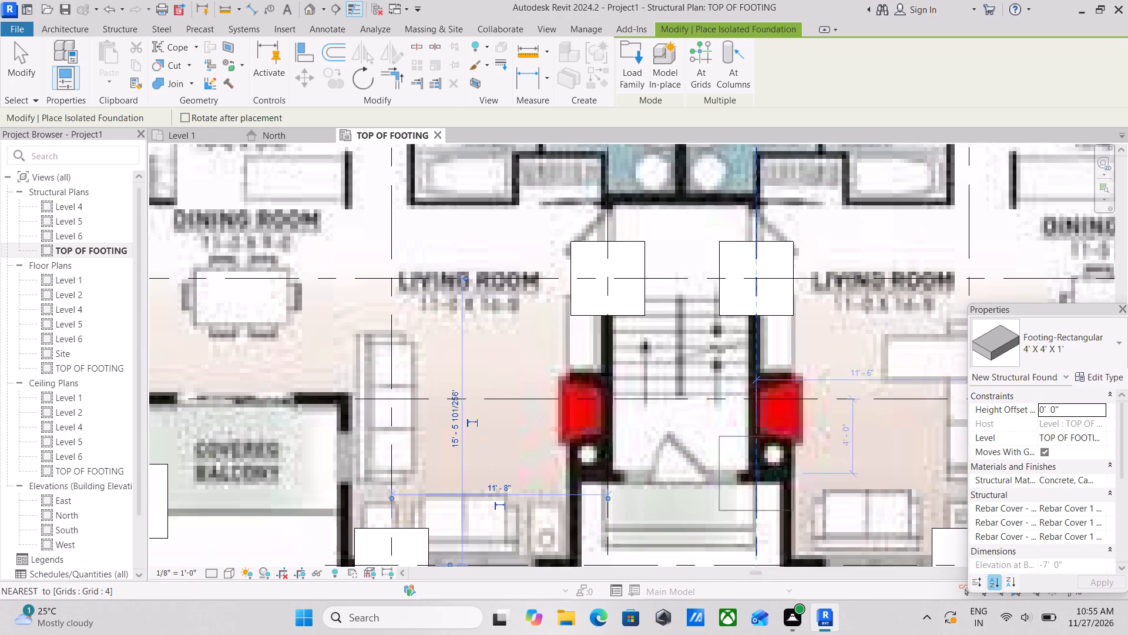
{"action": "middle_click_drag", "start_coordinate": [759, 478], "coordinate": [751, 544]}
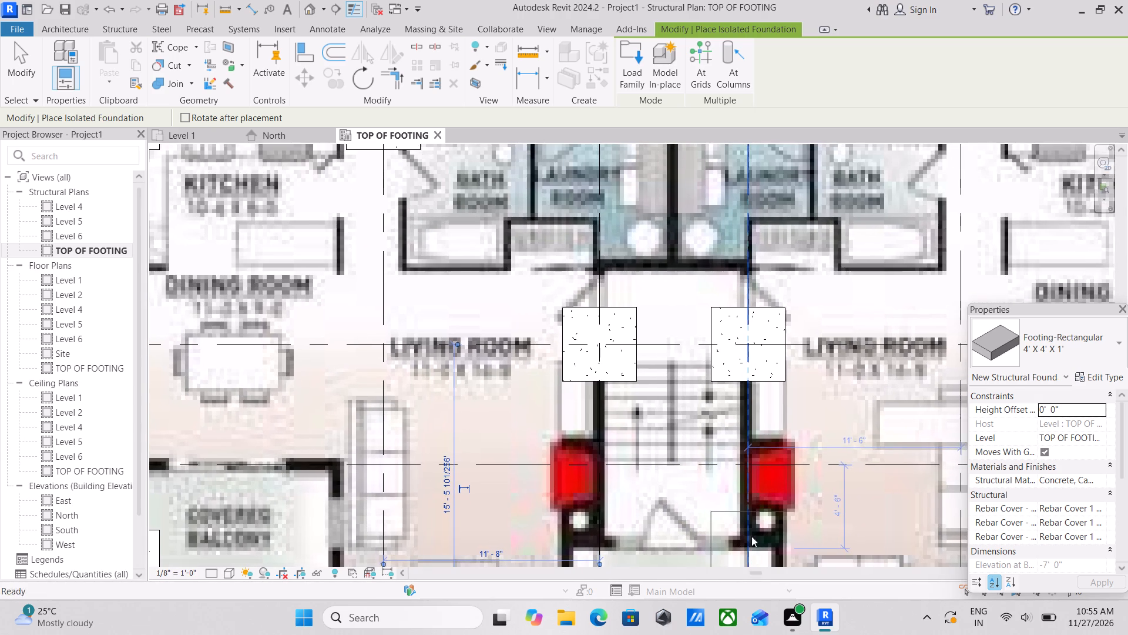
{"action": "scroll", "coordinate": [752, 429], "scroll_direction": "down", "scroll_amount": 2}
{"action": "middle_click_drag", "start_coordinate": [747, 464], "coordinate": [749, 463]}
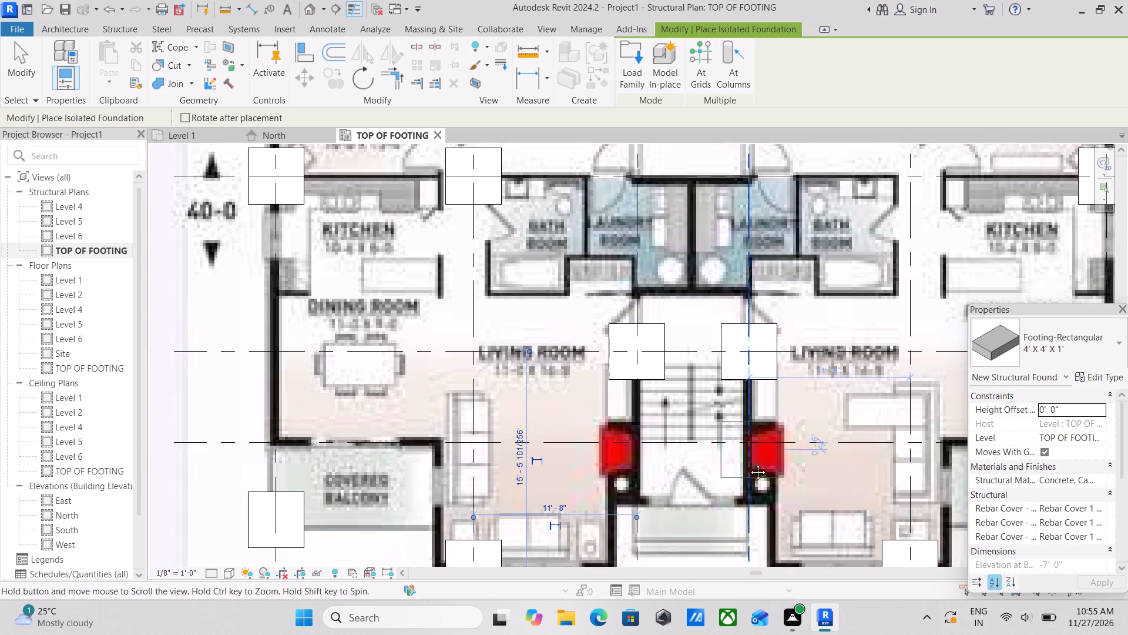
{"action": "middle_click_drag", "start_coordinate": [749, 463], "coordinate": [772, 584]}
{"action": "middle_click_drag", "start_coordinate": [664, 389], "coordinate": [653, 435]}
{"action": "middle_click_drag", "start_coordinate": [763, 357], "coordinate": [719, 408]}
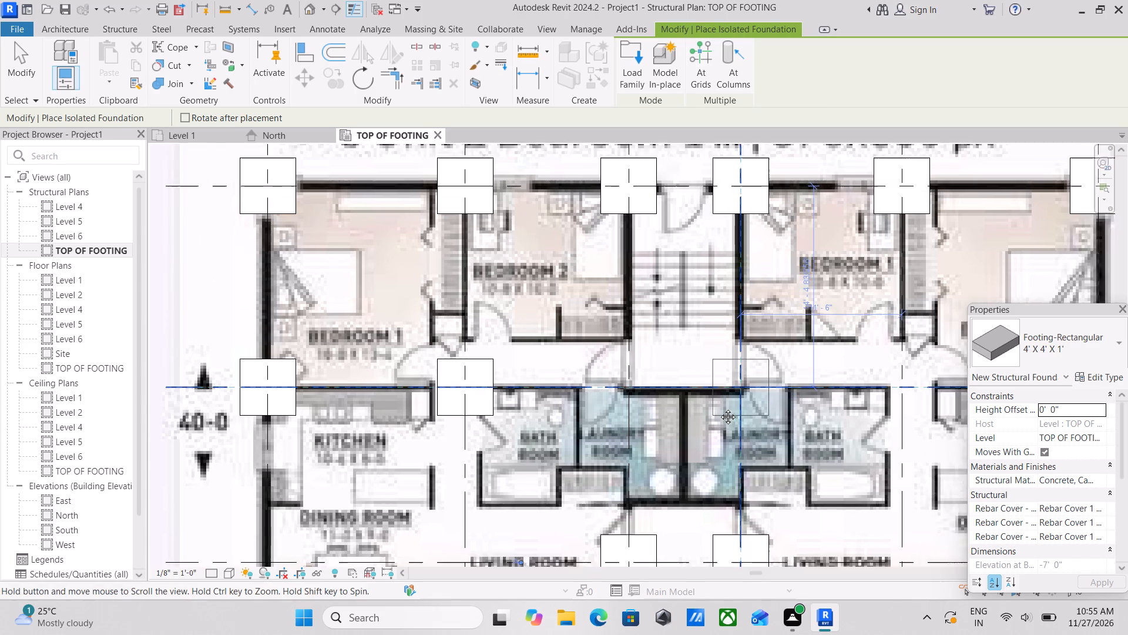
{"action": "middle_click_drag", "start_coordinate": [719, 408], "coordinate": [668, 437]}
{"action": "middle_click_drag", "start_coordinate": [802, 376], "coordinate": [629, 381]}
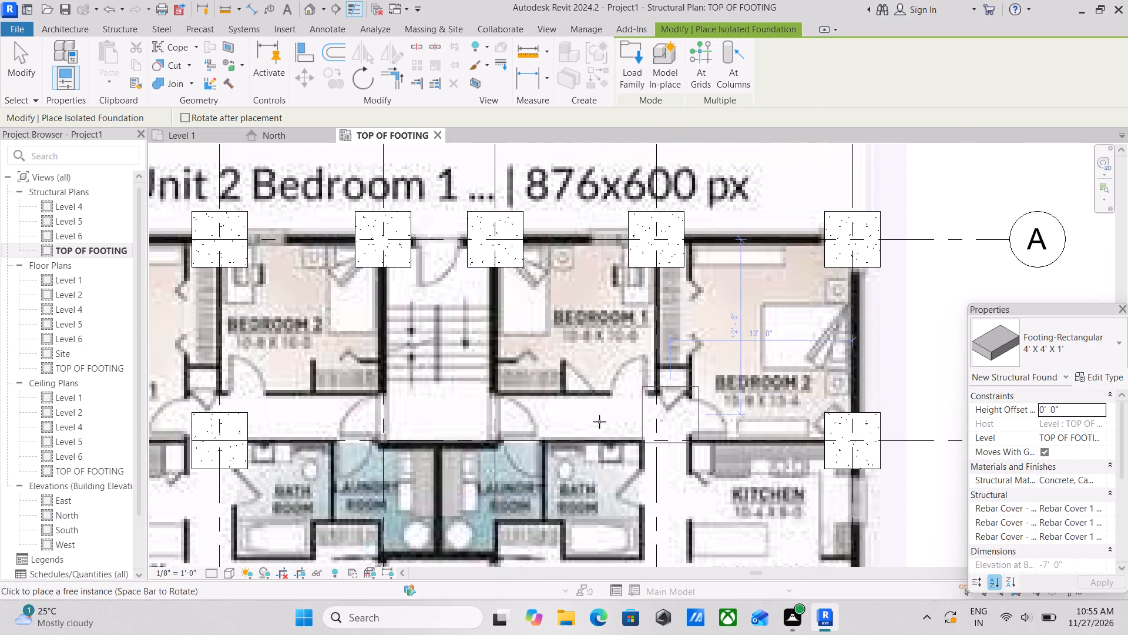
{"action": "scroll", "coordinate": [601, 417], "scroll_direction": "down", "scroll_amount": 2}
{"action": "scroll", "coordinate": [441, 403], "scroll_direction": "down", "scroll_amount": 1}
{"action": "middle_click_drag", "start_coordinate": [411, 406], "coordinate": [593, 386]}
{"action": "scroll", "coordinate": [555, 434], "scroll_direction": "up", "scroll_amount": 1}
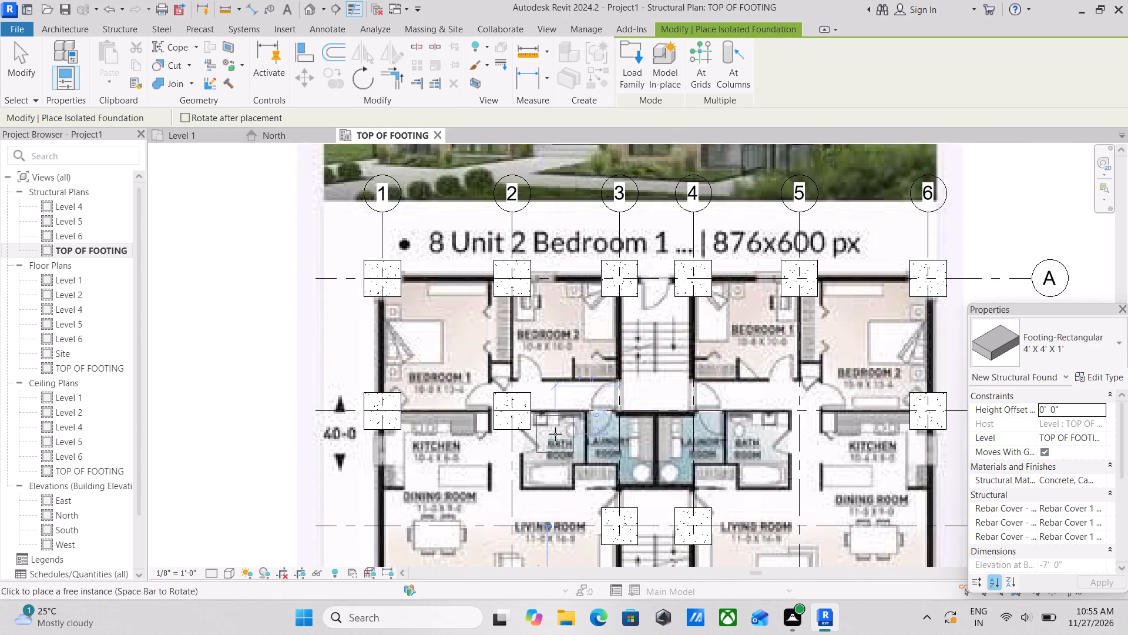
{"action": "scroll", "coordinate": [555, 434], "scroll_direction": "up", "scroll_amount": 1}
{"action": "scroll", "coordinate": [644, 473], "scroll_direction": "up", "scroll_amount": 3}
{"action": "middle_click_drag", "start_coordinate": [629, 491], "coordinate": [639, 371]}
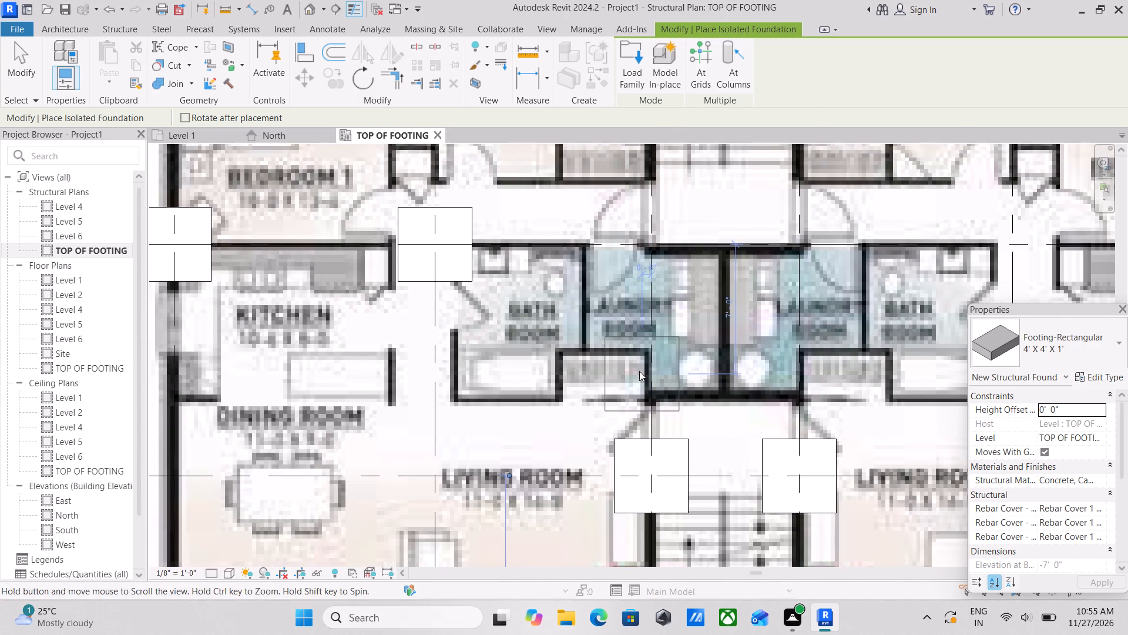
Place 4' X 4' X 1' footings on grid 5 at its intersections with grids C and B.
{"action": "scroll", "coordinate": [610, 448], "scroll_direction": "down", "scroll_amount": 6}
{"action": "middle_click_drag", "start_coordinate": [600, 476], "coordinate": [610, 397]}
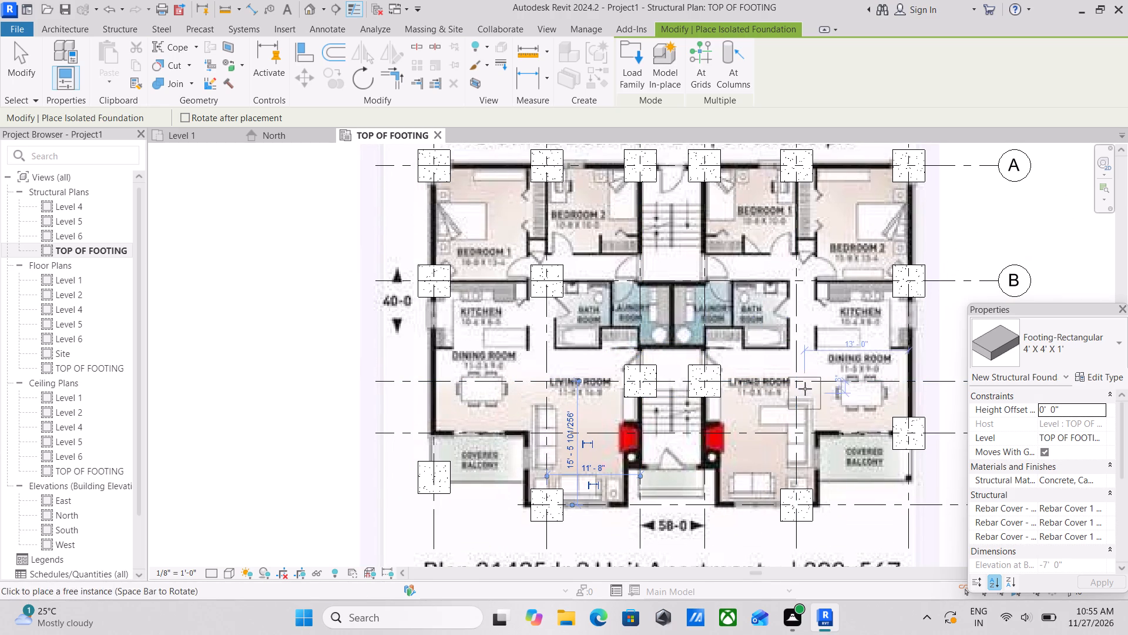
{"action": "left_click", "coordinate": [797, 379]}
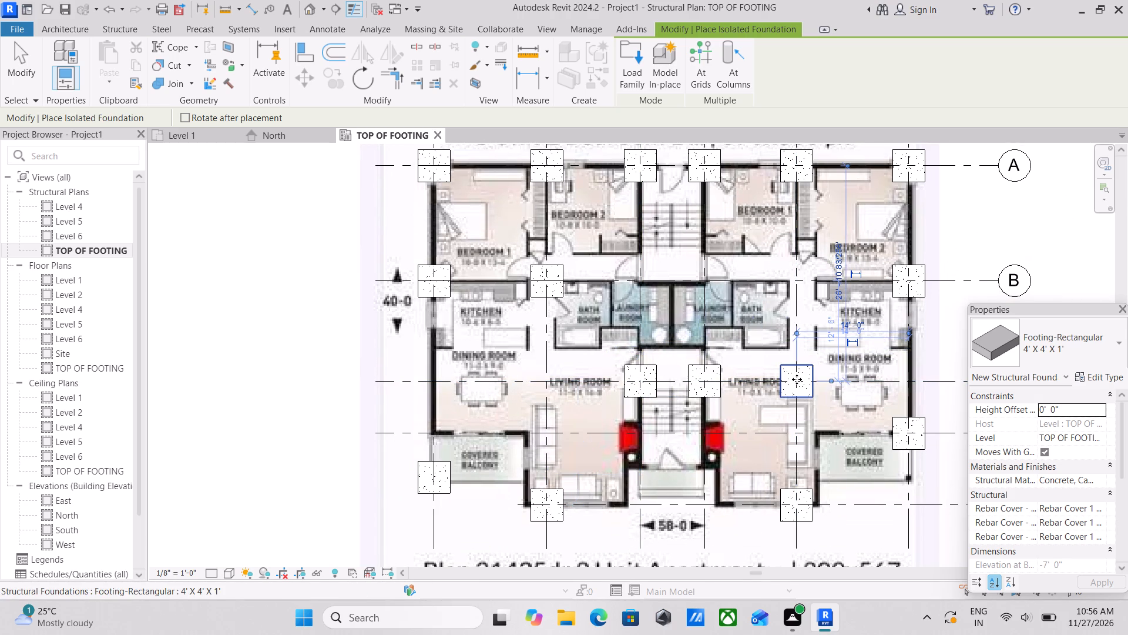
{"action": "scroll", "coordinate": [797, 379], "scroll_direction": "down", "scroll_amount": 1}
{"action": "middle_click_drag", "start_coordinate": [797, 379], "coordinate": [783, 440]}
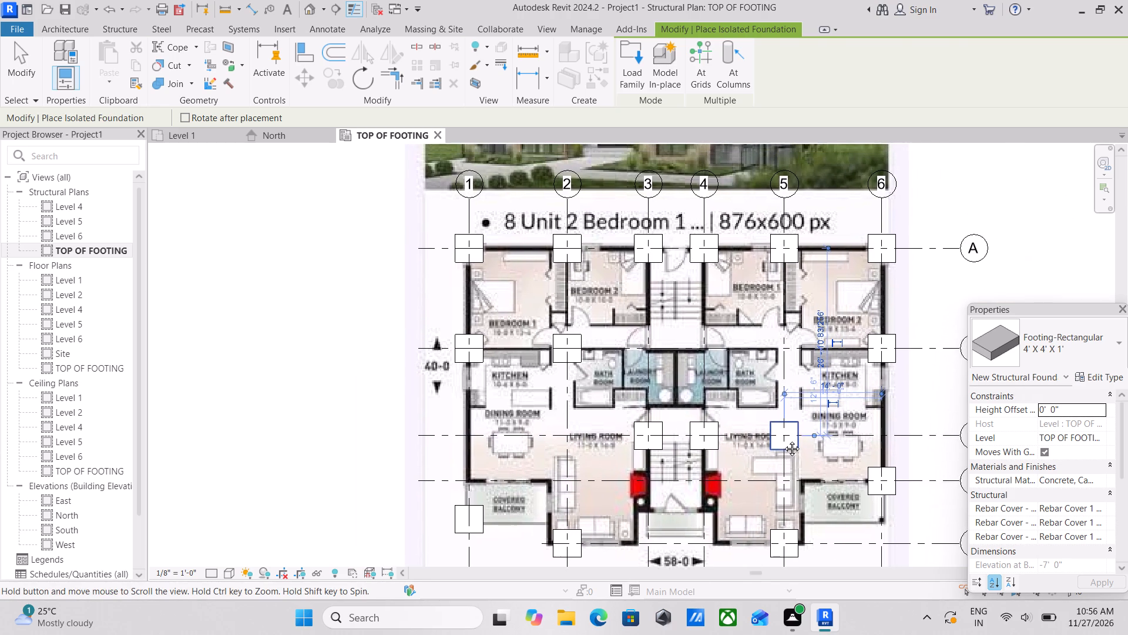
{"action": "middle_click_drag", "start_coordinate": [783, 440], "coordinate": [783, 454]}
{"action": "scroll", "coordinate": [783, 377], "scroll_direction": "up", "scroll_amount": 2}
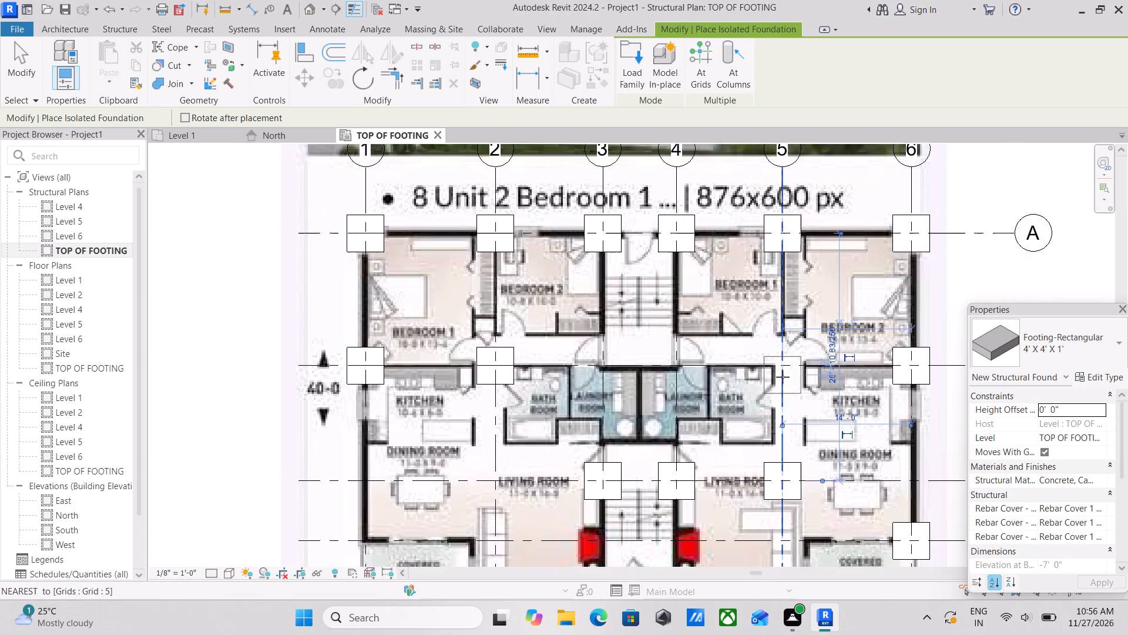
{"action": "scroll", "coordinate": [783, 377], "scroll_direction": "up", "scroll_amount": 1}
{"action": "middle_click_drag", "start_coordinate": [783, 377], "coordinate": [794, 463]}
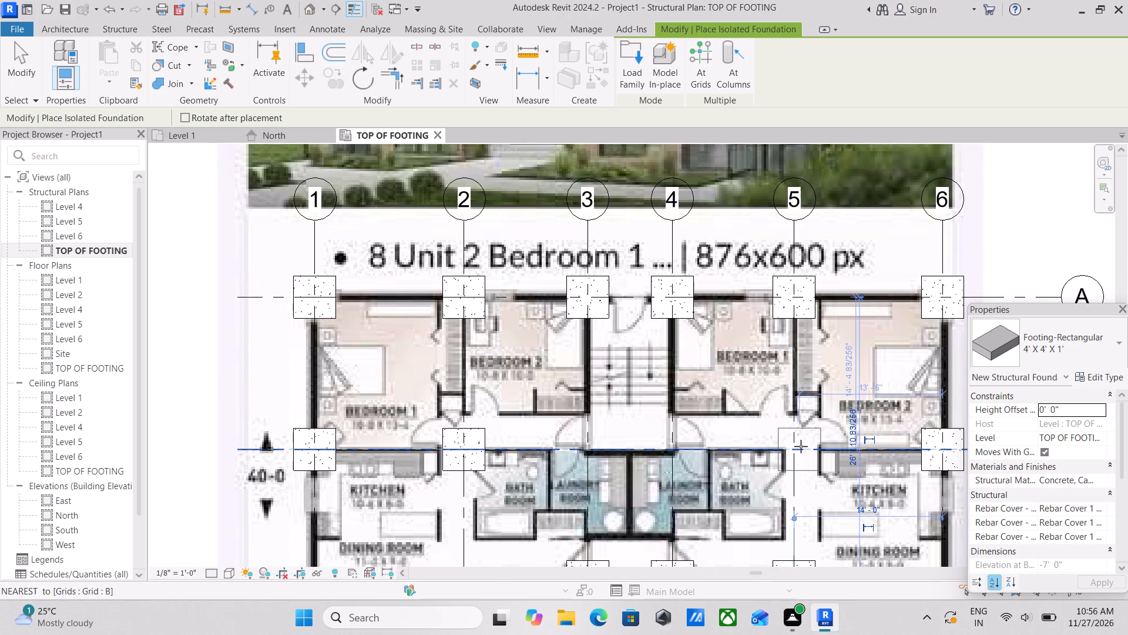
{"action": "middle_click_drag", "start_coordinate": [778, 415], "coordinate": [774, 440]}
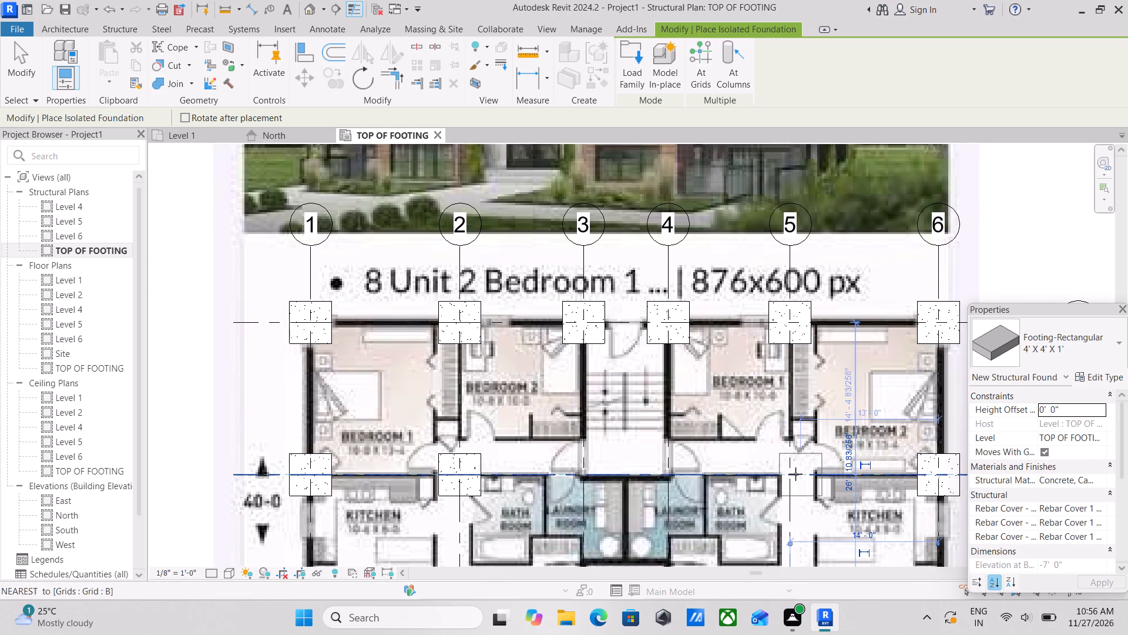
{"action": "left_click", "coordinate": [788, 476]}
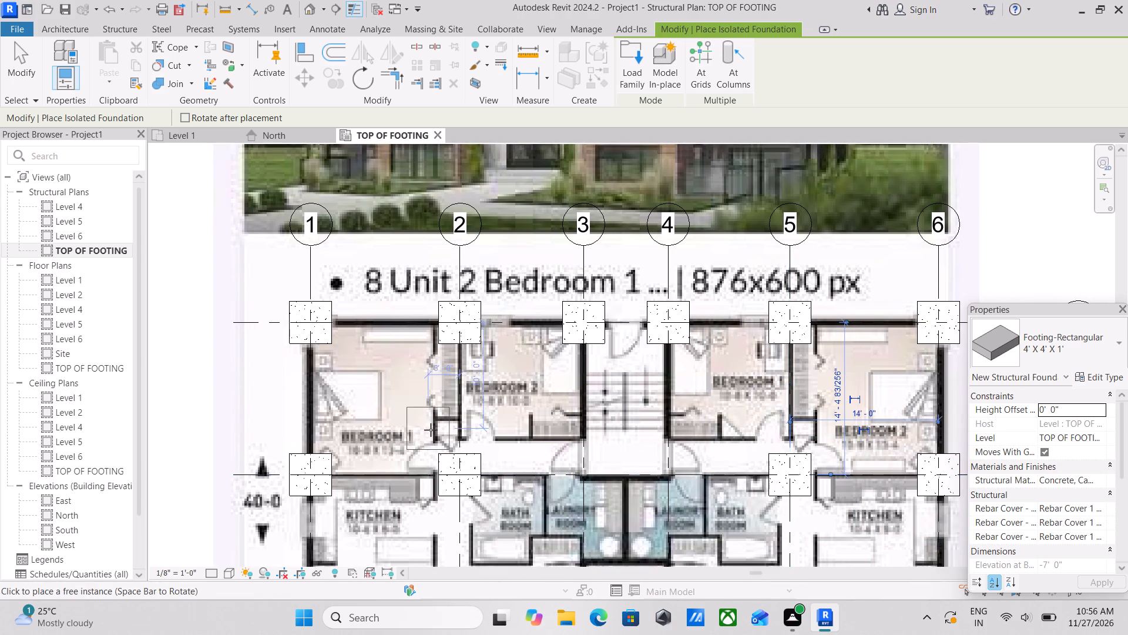
Examine the bedrooms, living rooms, balconies and staircase of the plan for grid intersections that still need footings.
{"action": "scroll", "coordinate": [434, 430], "scroll_direction": "up", "scroll_amount": 1}
{"action": "scroll", "coordinate": [426, 419], "scroll_direction": "down", "scroll_amount": 1}
{"action": "middle_click_drag", "start_coordinate": [395, 430], "coordinate": [426, 378]}
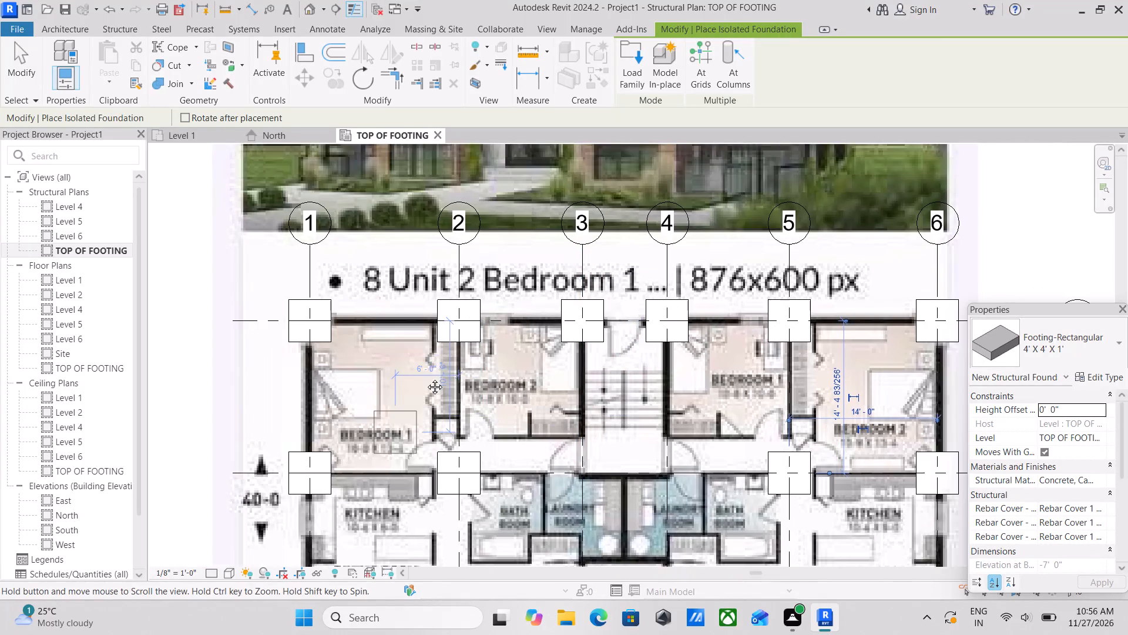
{"action": "middle_click_drag", "start_coordinate": [426, 378], "coordinate": [469, 314]}
{"action": "middle_click_drag", "start_coordinate": [405, 435], "coordinate": [488, 337]}
{"action": "middle_click_drag", "start_coordinate": [451, 448], "coordinate": [390, 446]}
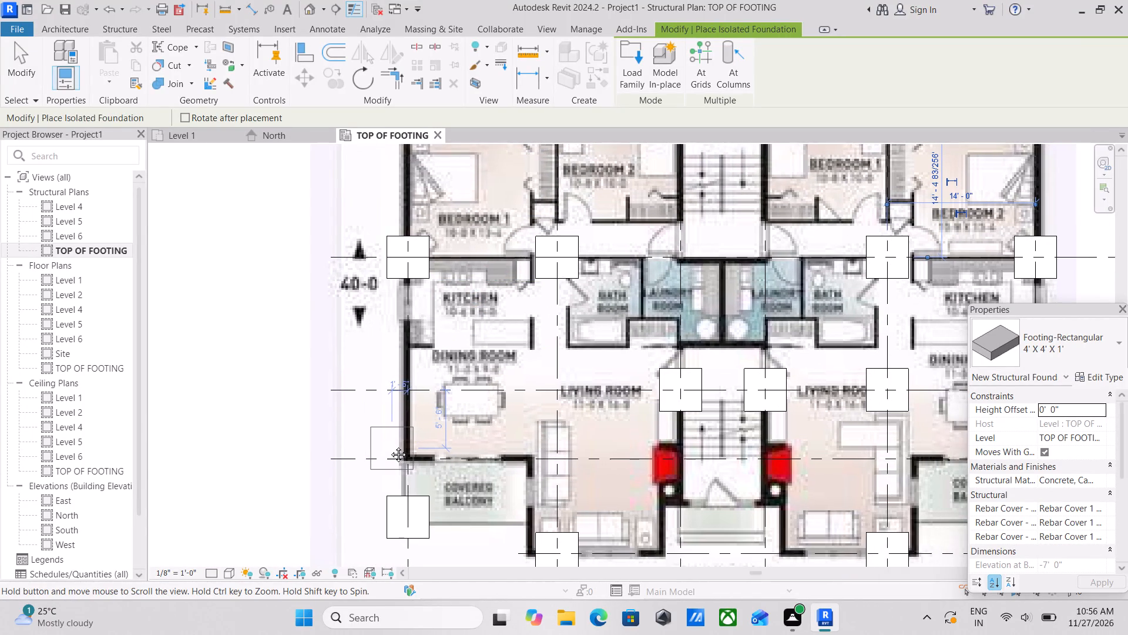
{"action": "middle_click_drag", "start_coordinate": [390, 446], "coordinate": [379, 464]}
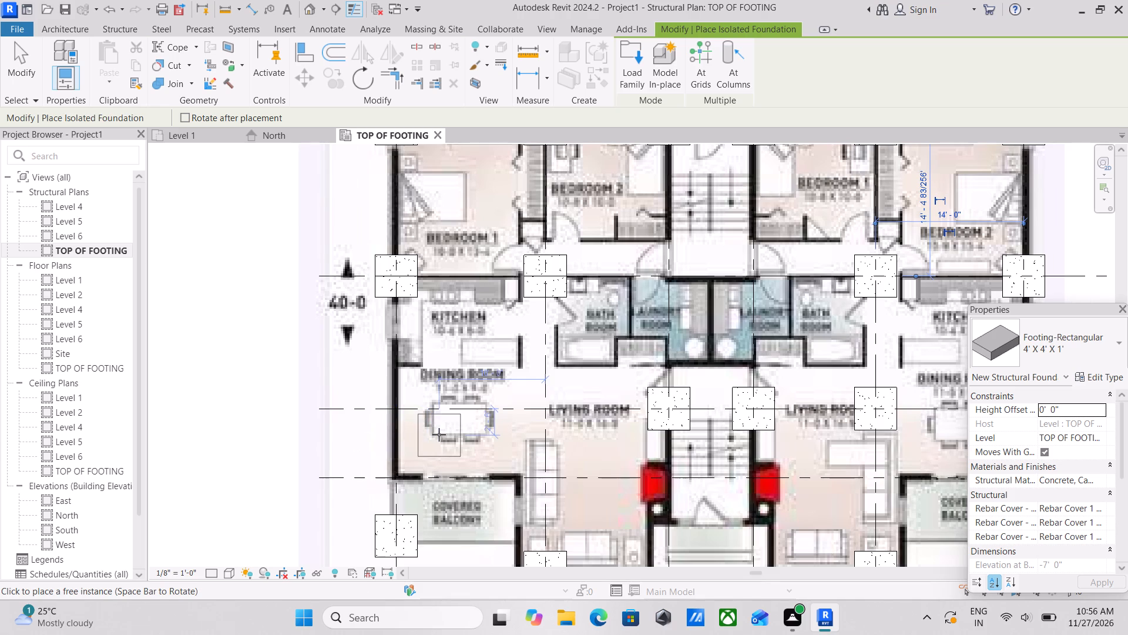
{"action": "middle_click_drag", "start_coordinate": [568, 496], "coordinate": [571, 420]}
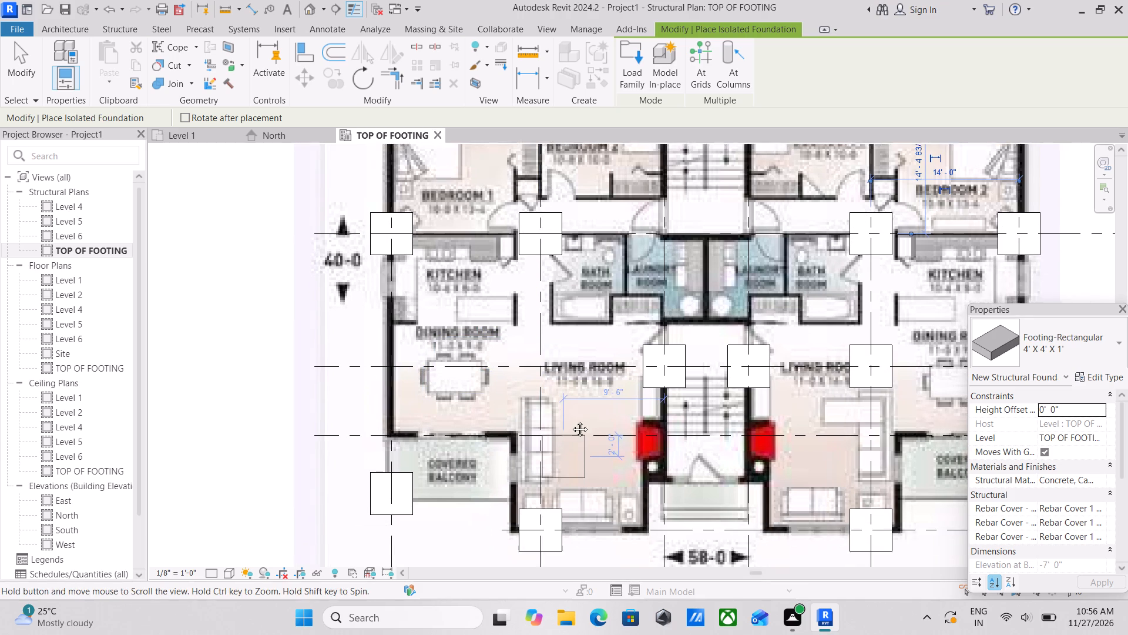
{"action": "middle_click_drag", "start_coordinate": [571, 420], "coordinate": [585, 390]}
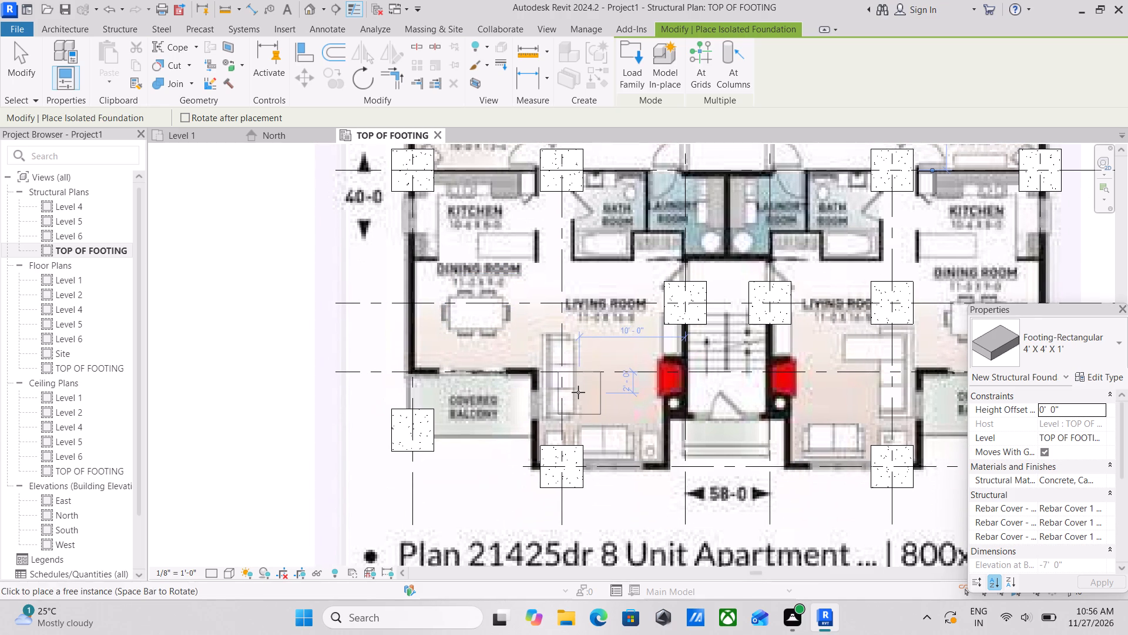
{"action": "middle_click_drag", "start_coordinate": [502, 387], "coordinate": [547, 634]}
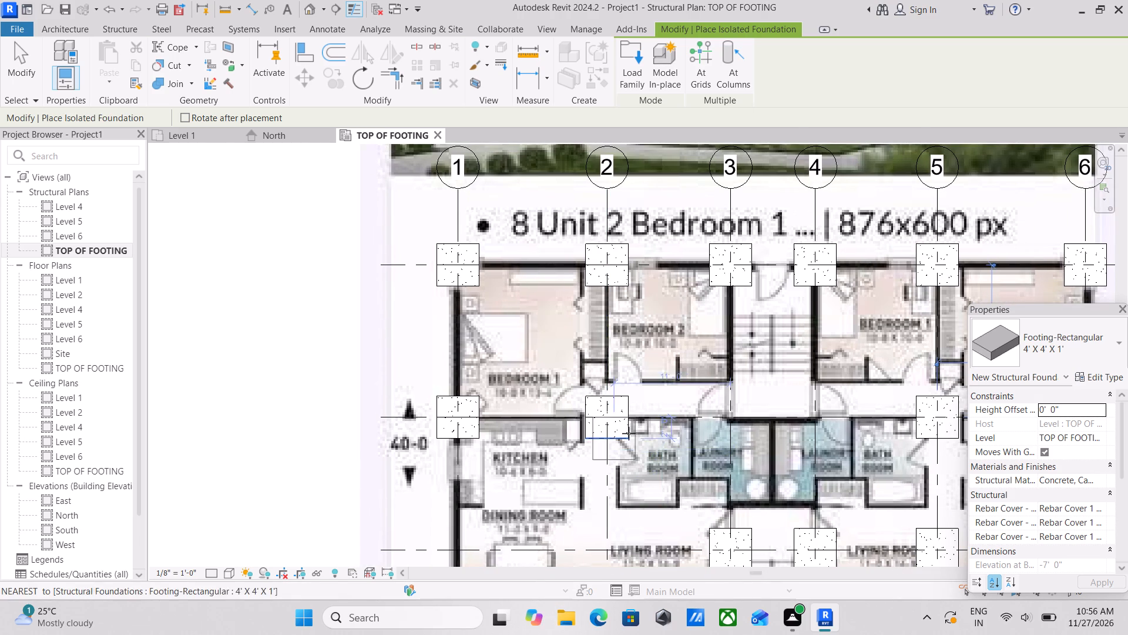
{"action": "scroll", "coordinate": [629, 433], "scroll_direction": "up", "scroll_amount": 1}
{"action": "middle_click_drag", "start_coordinate": [689, 415], "coordinate": [469, 538]}
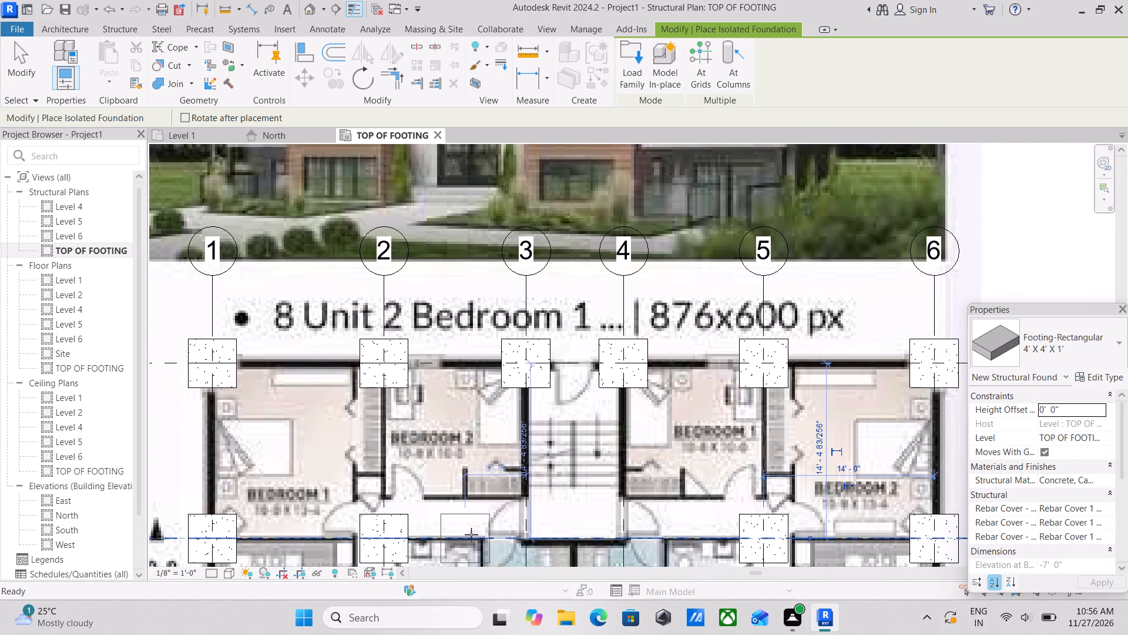
{"action": "middle_click_drag", "start_coordinate": [606, 480], "coordinate": [494, 507]}
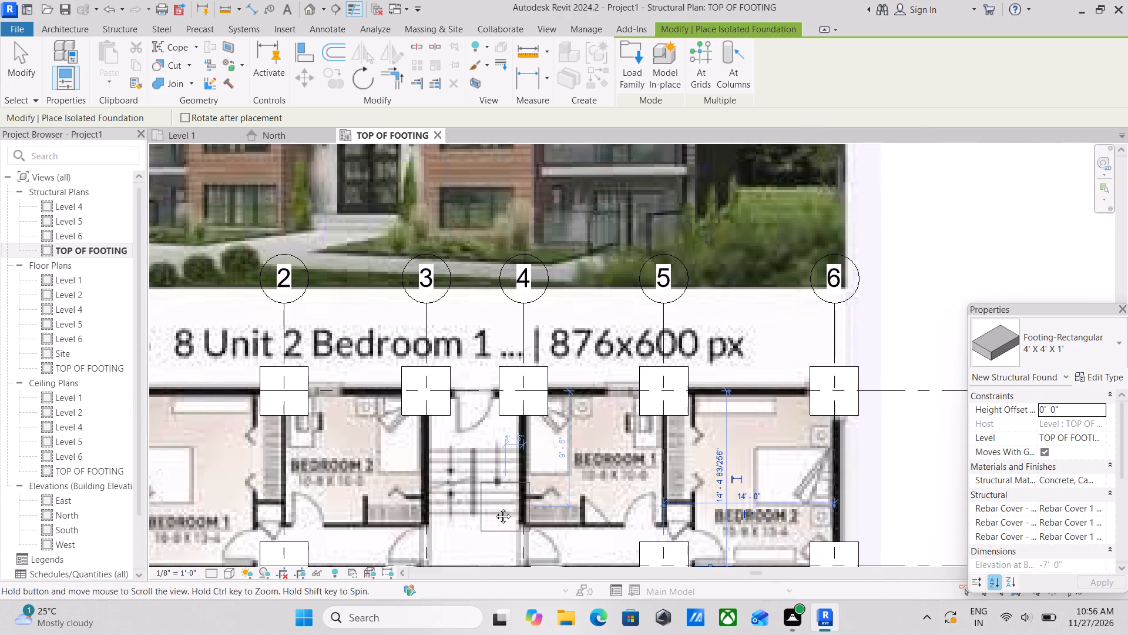
{"action": "middle_click_drag", "start_coordinate": [494, 507], "coordinate": [535, 496]}
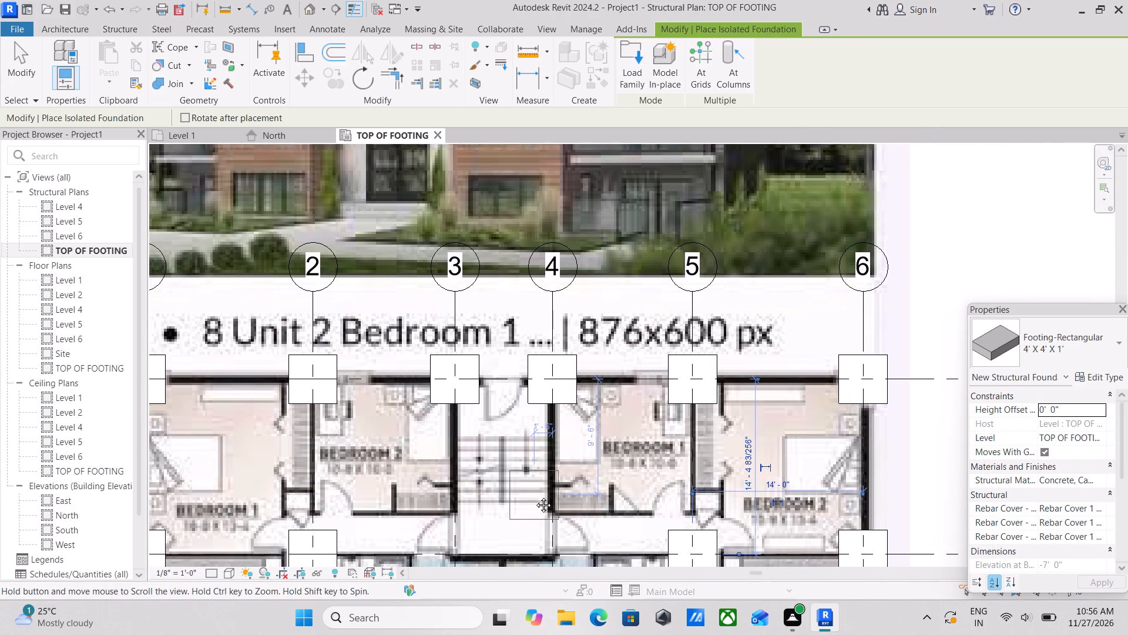
{"action": "middle_click_drag", "start_coordinate": [535, 496], "coordinate": [525, 491]}
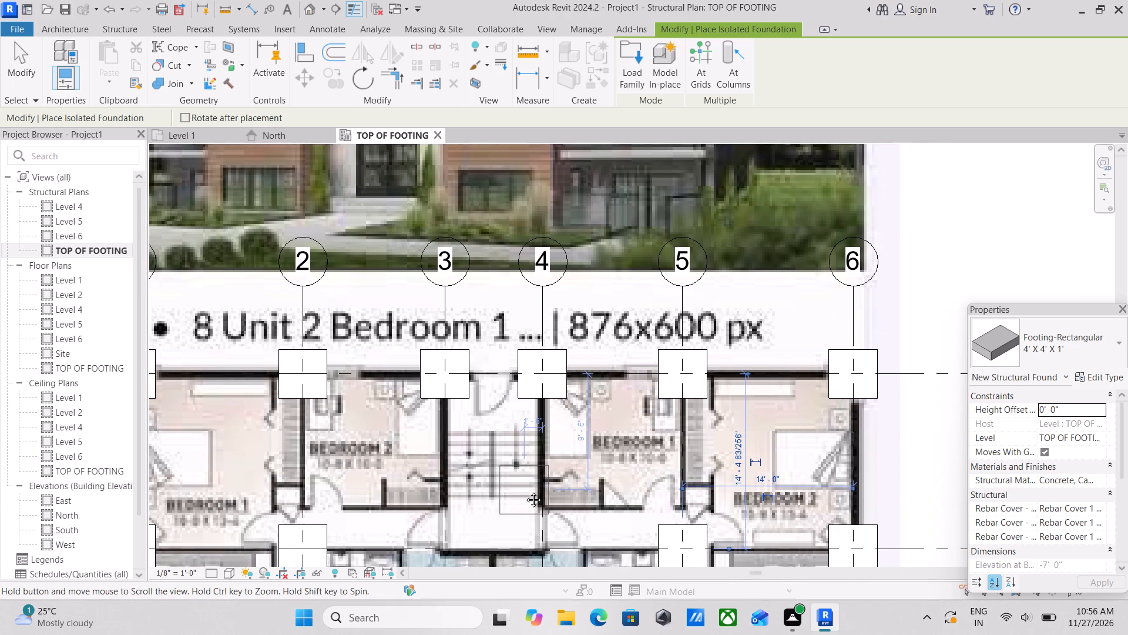
{"action": "middle_click_drag", "start_coordinate": [525, 491], "coordinate": [515, 489]}
{"action": "scroll", "coordinate": [680, 423], "scroll_direction": "down", "scroll_amount": 3}
{"action": "middle_click_drag", "start_coordinate": [640, 492], "coordinate": [663, 440]}
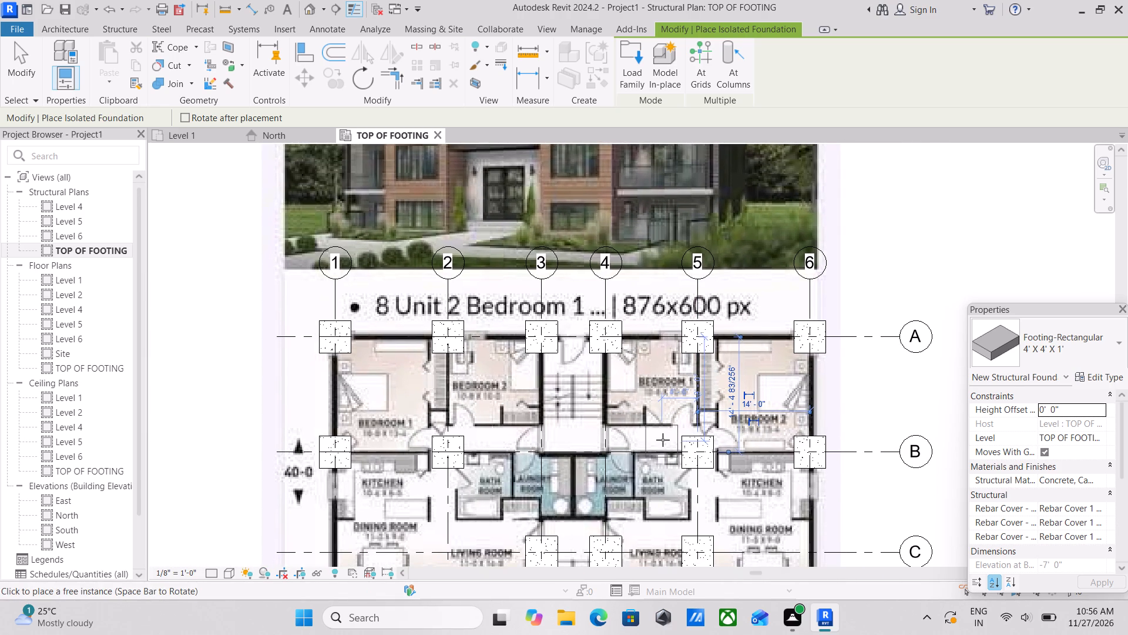
{"action": "middle_click_drag", "start_coordinate": [633, 471], "coordinate": [698, 414]}
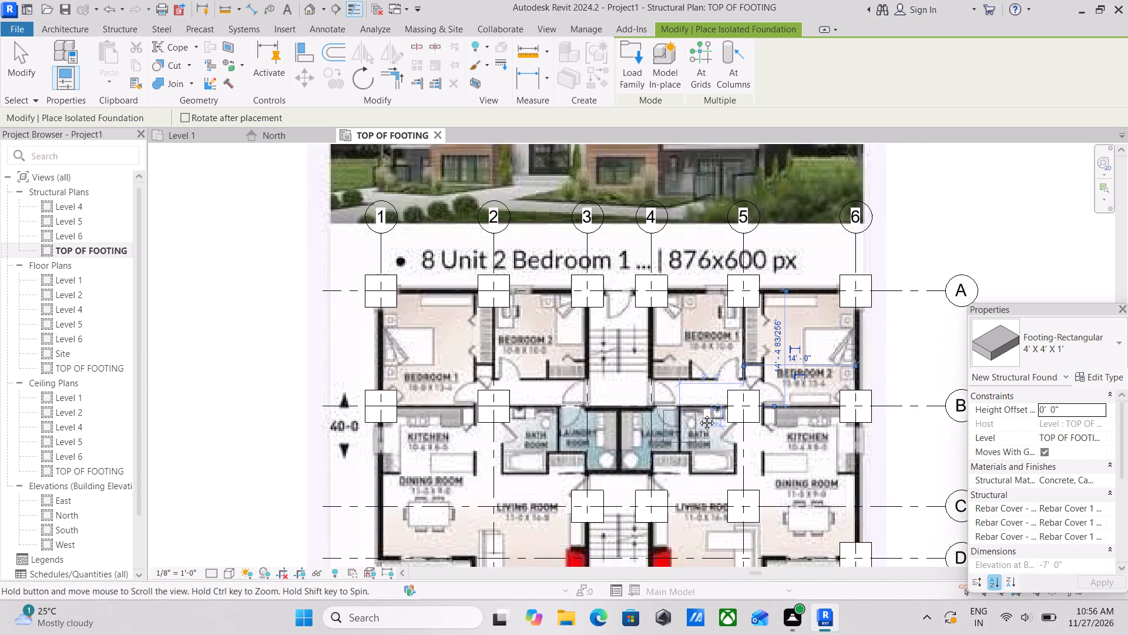
{"action": "middle_click_drag", "start_coordinate": [698, 414], "coordinate": [700, 412]}
Place 4' X 4' X 1' footings beside the staircase where grid B crosses grids 4 and 3.
{"action": "scroll", "coordinate": [664, 397], "scroll_direction": "up", "scroll_amount": 1}
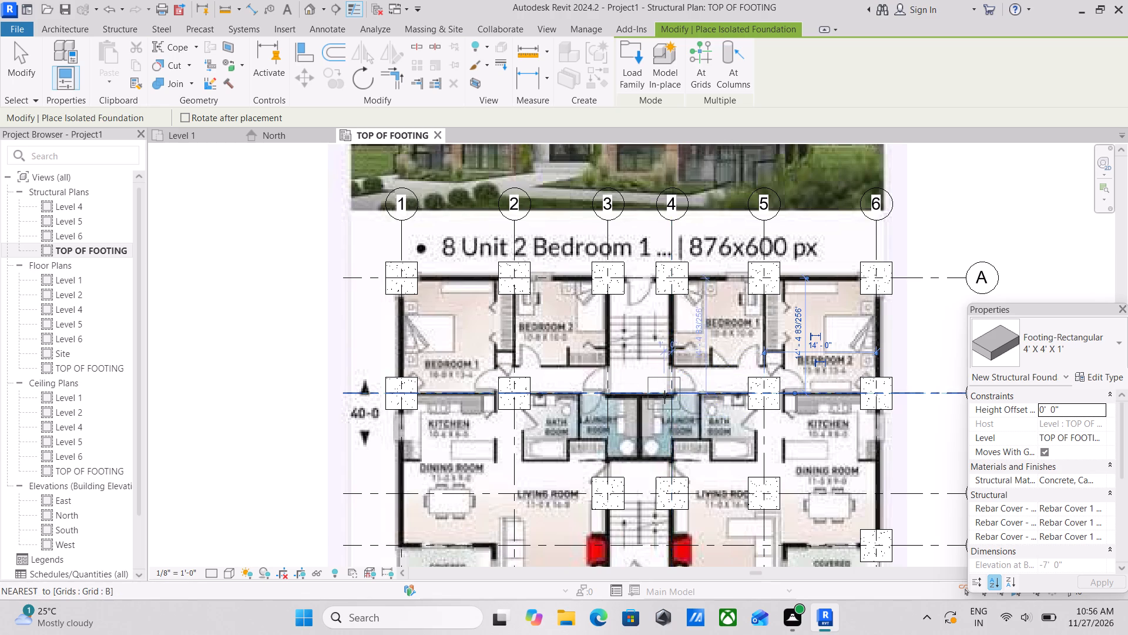
{"action": "scroll", "coordinate": [664, 397], "scroll_direction": "up", "scroll_amount": 3}
{"action": "middle_click_drag", "start_coordinate": [667, 397], "coordinate": [667, 450]}
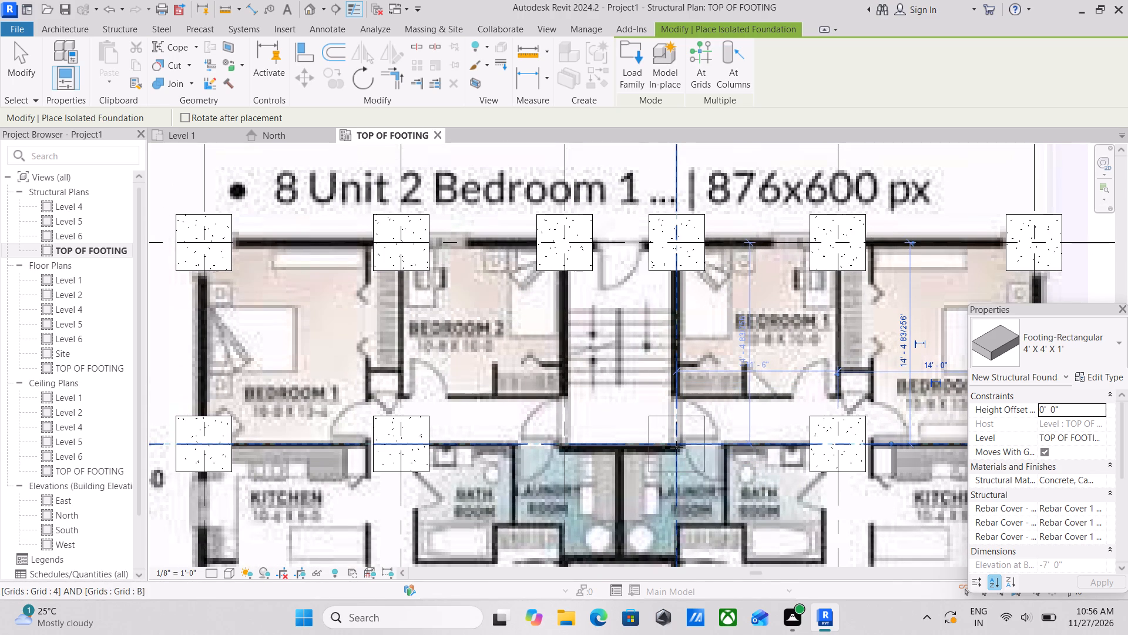
{"action": "left_click", "coordinate": [676, 447]}
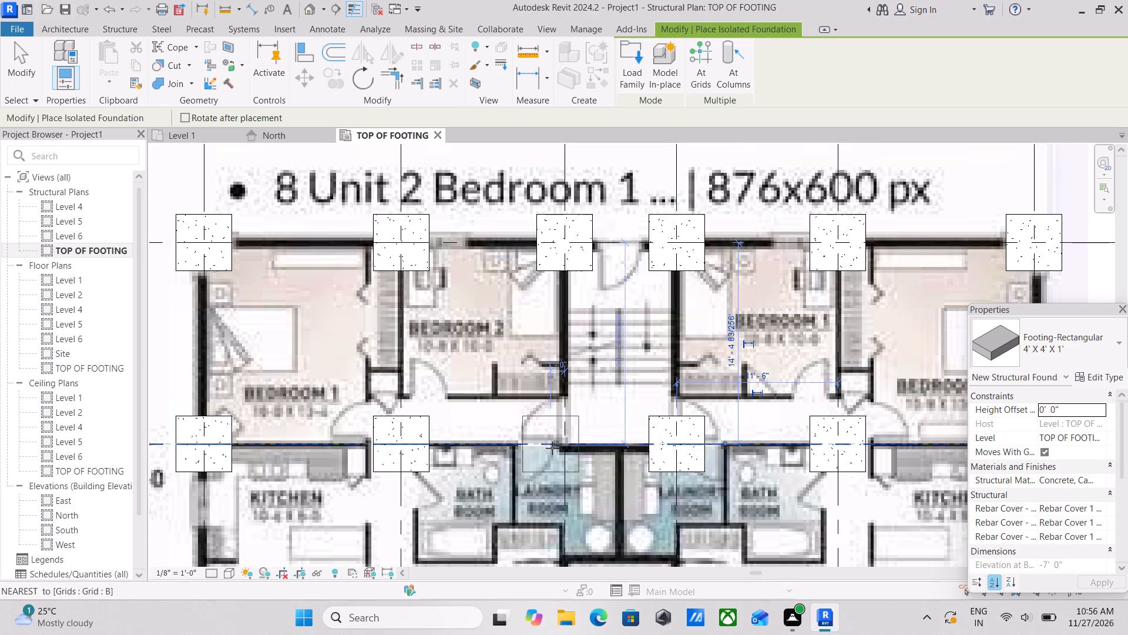
{"action": "left_click", "coordinate": [566, 444]}
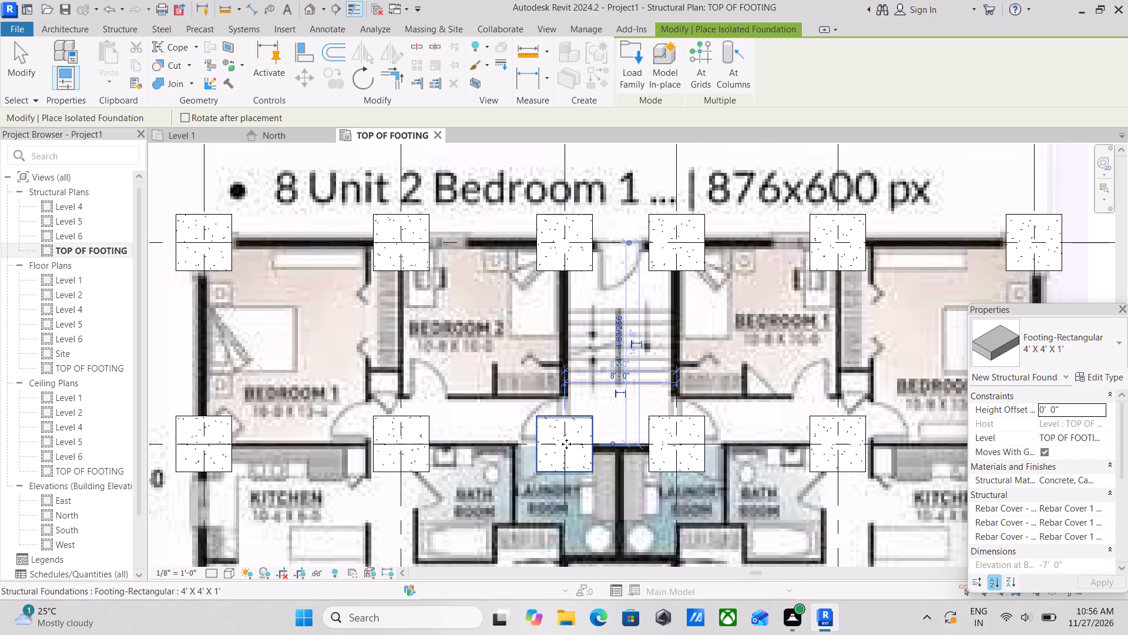
Place 4' X 4' X 1' footings on grid C at its intersections with grids 1, 2 and 6.
{"action": "scroll", "coordinate": [566, 444], "scroll_direction": "down", "scroll_amount": 3}
{"action": "middle_click_drag", "start_coordinate": [560, 449], "coordinate": [633, 406]}
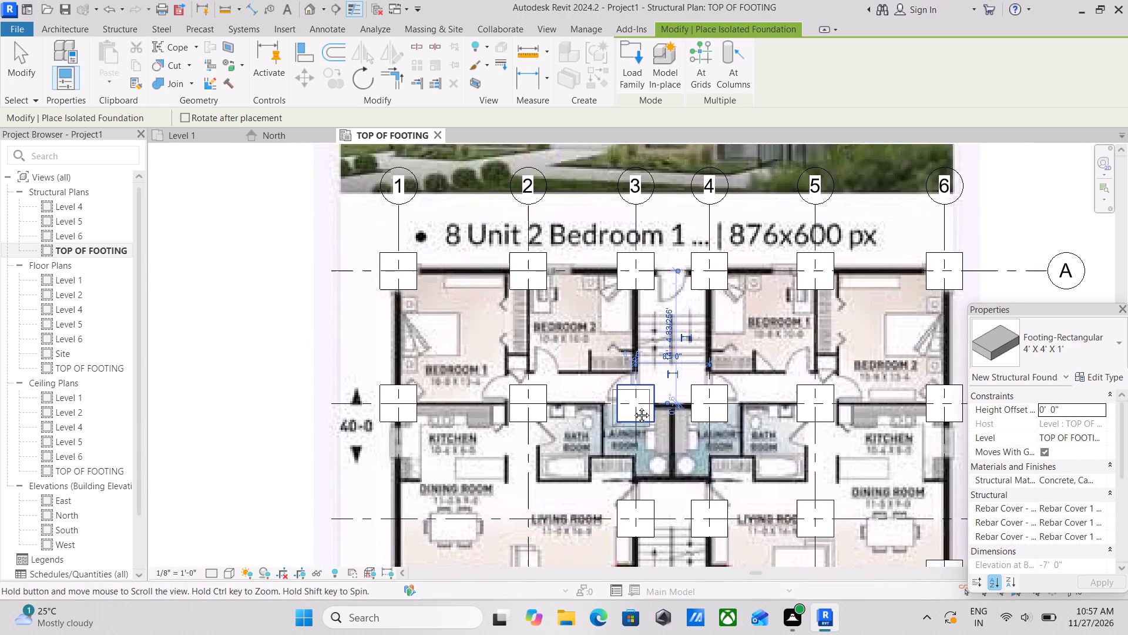
{"action": "middle_click_drag", "start_coordinate": [633, 406], "coordinate": [664, 383]}
{"action": "middle_click_drag", "start_coordinate": [474, 463], "coordinate": [573, 393]}
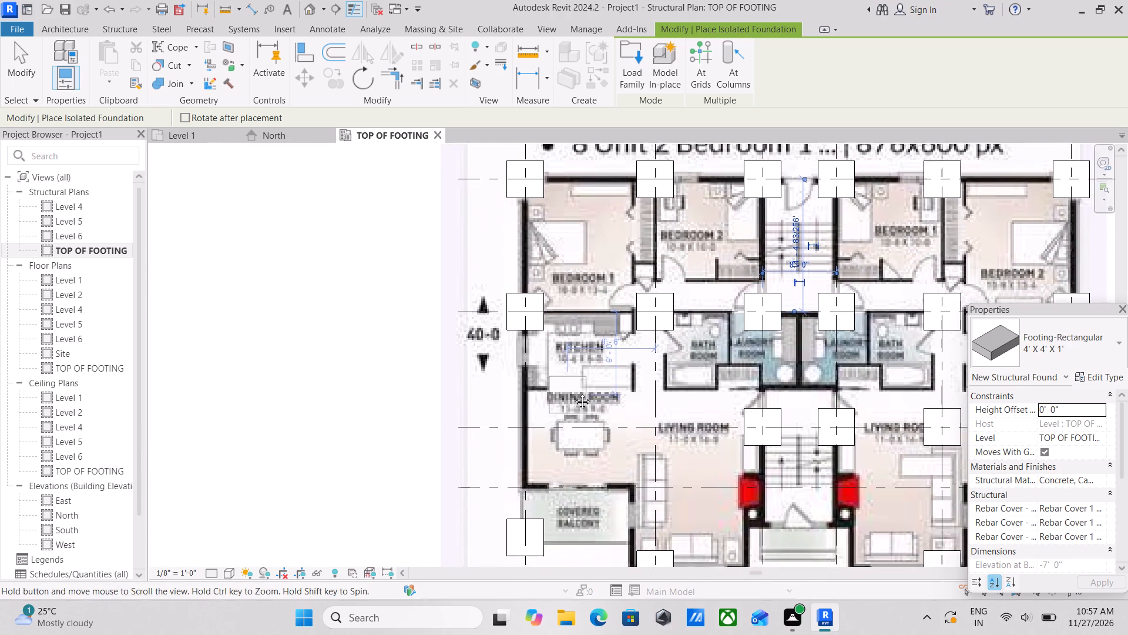
{"action": "middle_click_drag", "start_coordinate": [573, 393], "coordinate": [573, 392]}
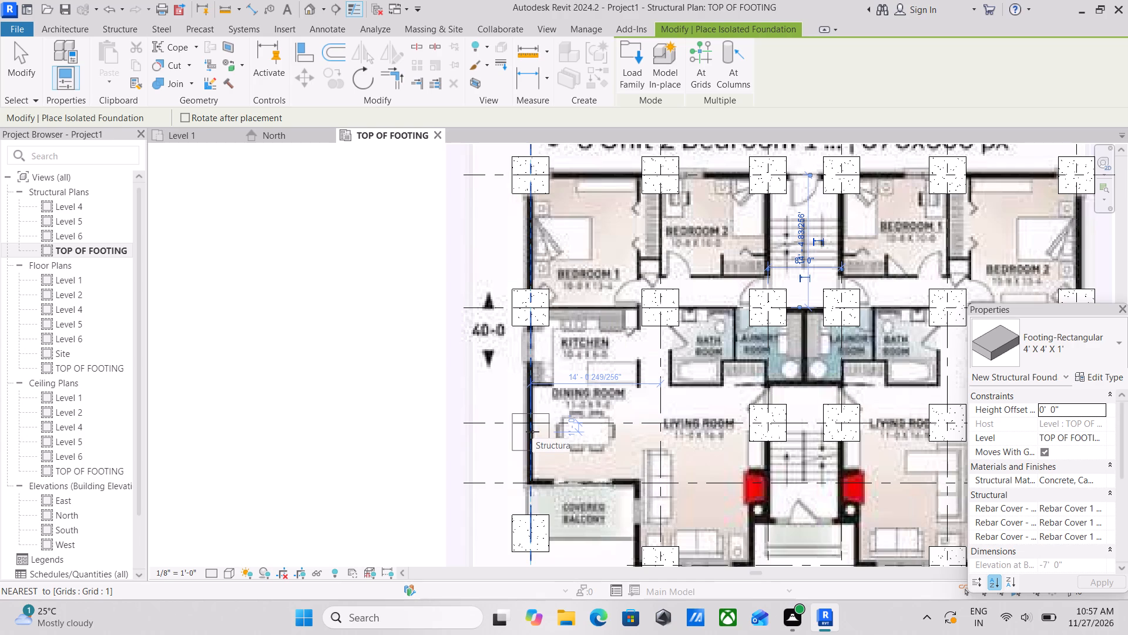
{"action": "left_click", "coordinate": [531, 419]}
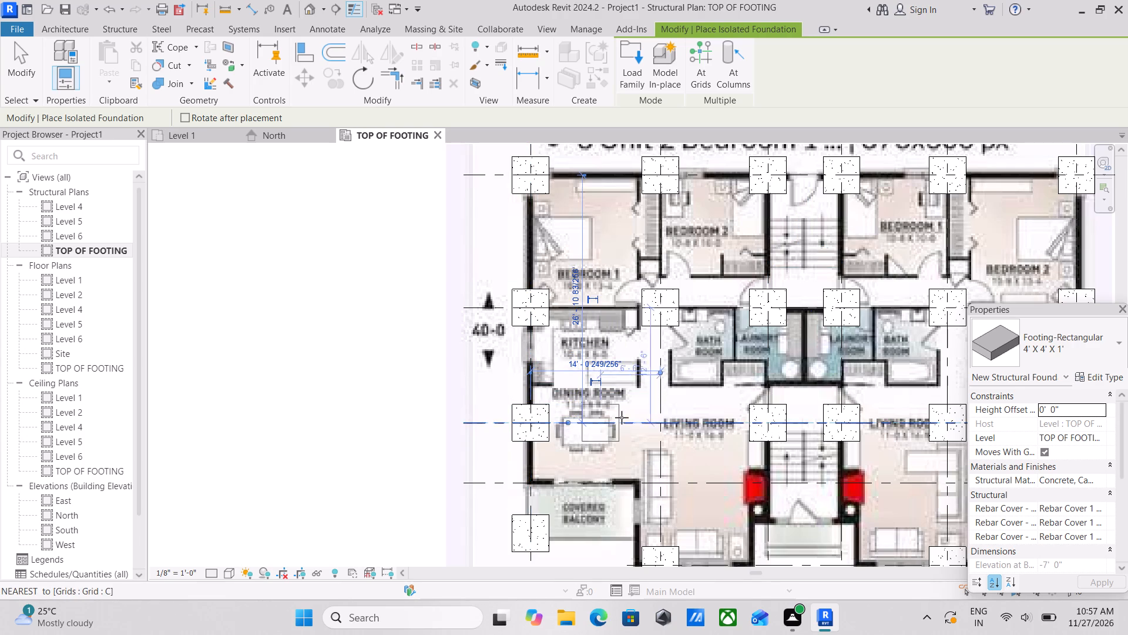
{"action": "left_click", "coordinate": [664, 425]}
{"action": "middle_click_drag", "start_coordinate": [666, 424], "coordinate": [562, 435]}
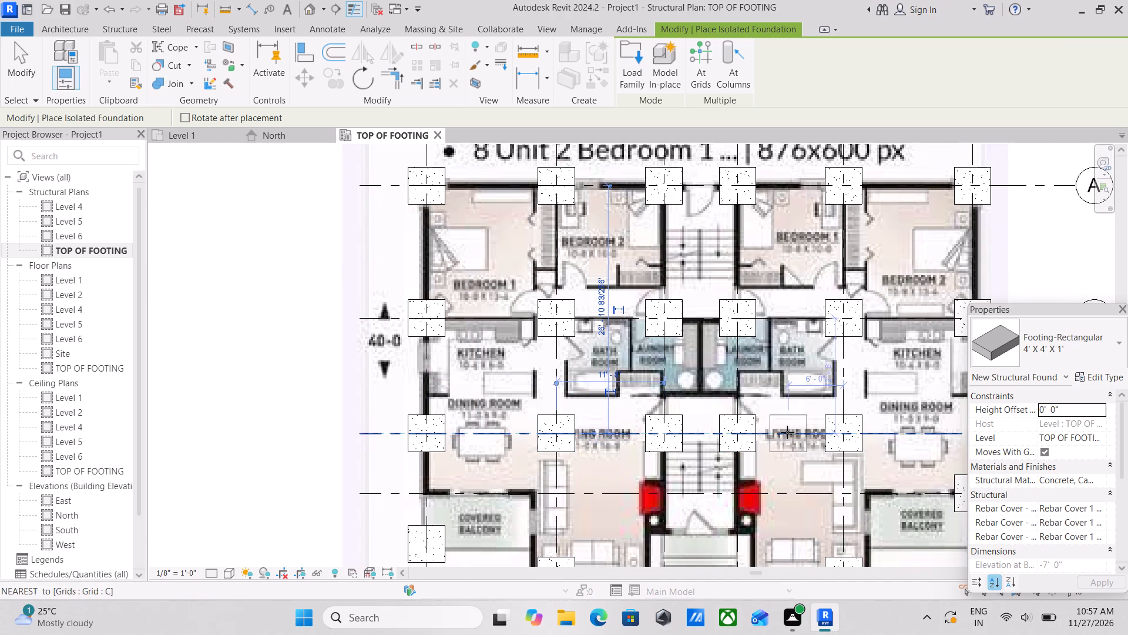
{"action": "scroll", "coordinate": [787, 432], "scroll_direction": "up", "scroll_amount": 1}
{"action": "middle_click_drag", "start_coordinate": [780, 433], "coordinate": [669, 438]}
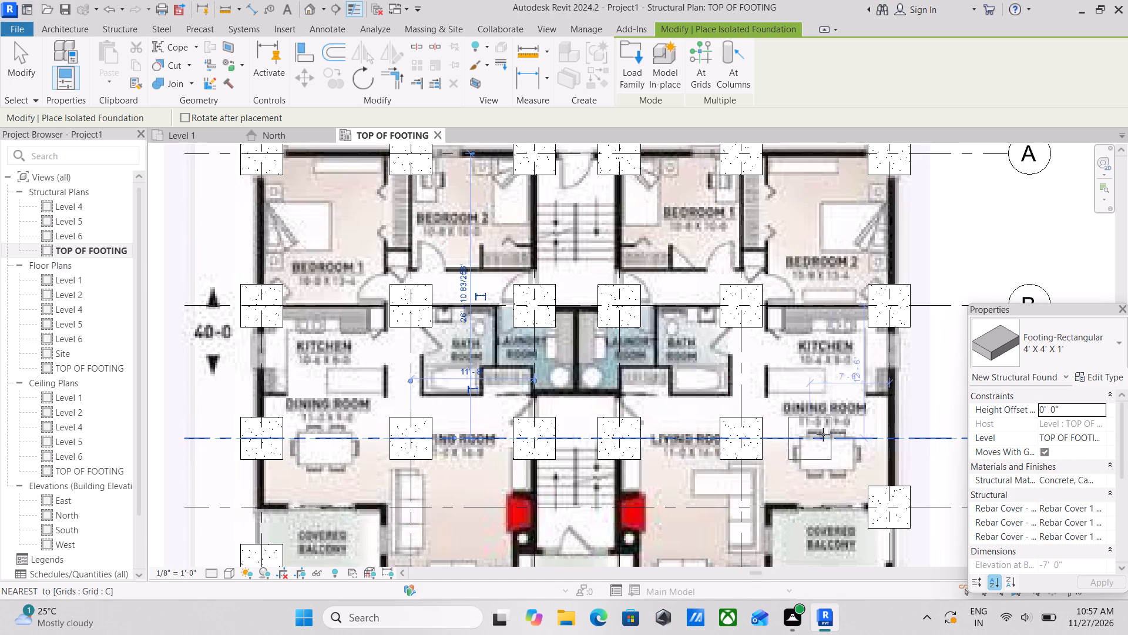
{"action": "scroll", "coordinate": [822, 457], "scroll_direction": "up", "scroll_amount": 2}
{"action": "middle_click_drag", "start_coordinate": [823, 461], "coordinate": [683, 452]}
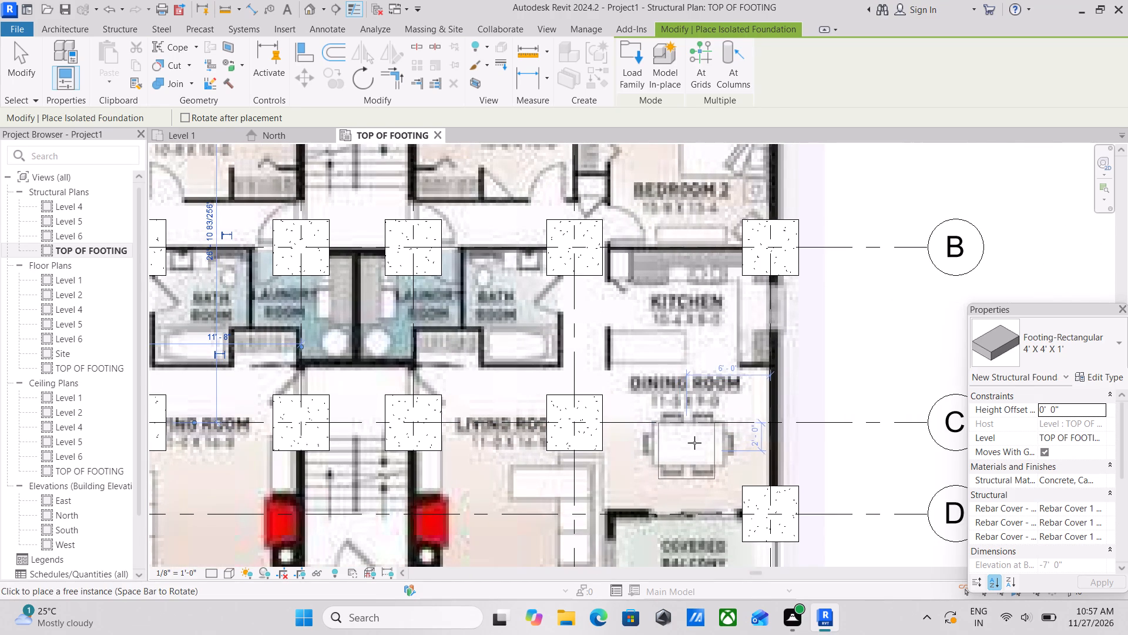
{"action": "left_click", "coordinate": [777, 421]}
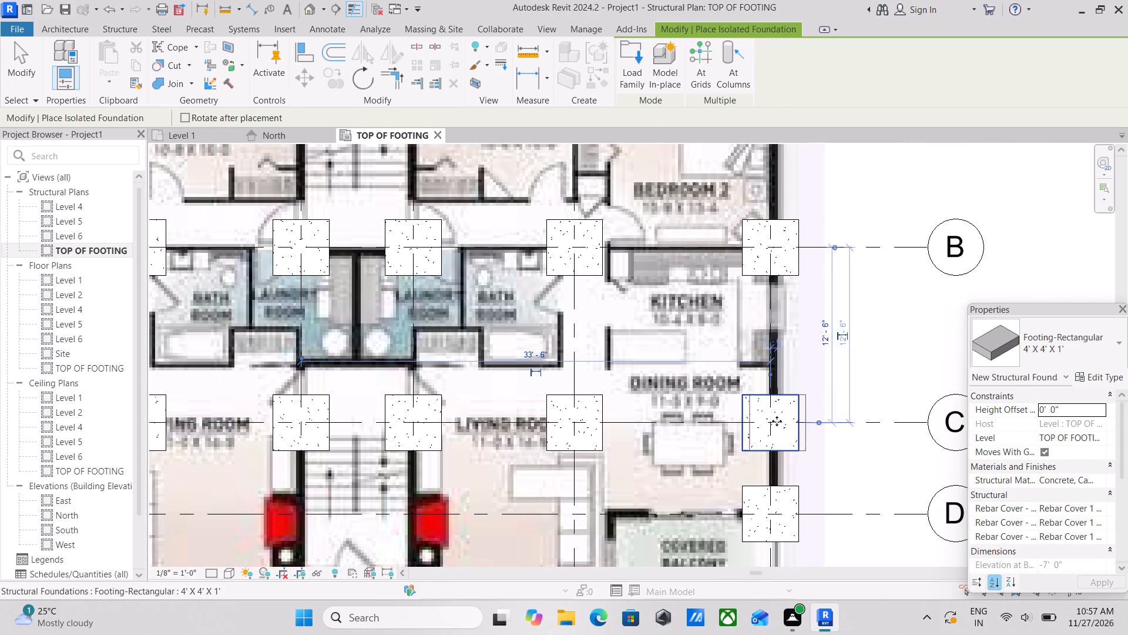
Place a 4' X 4' X 1' footing on grid D at the covered balcony's inner corner, about 11' 6" from grid 6.
{"action": "scroll", "coordinate": [777, 421], "scroll_direction": "down", "scroll_amount": 4}
{"action": "middle_click_drag", "start_coordinate": [667, 440], "coordinate": [735, 395]}
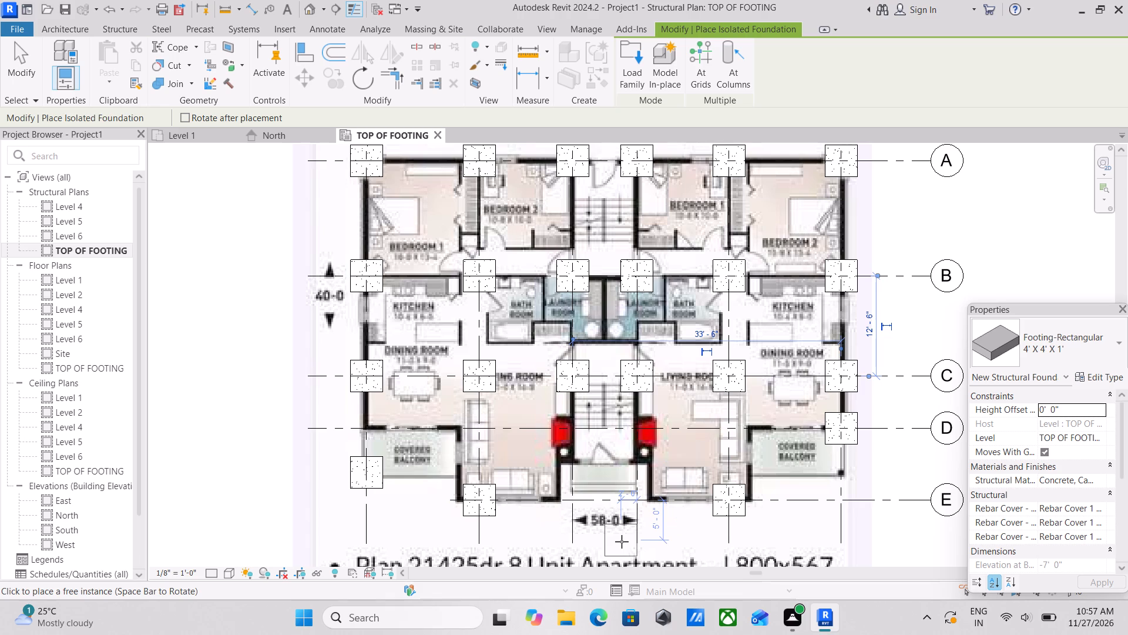
{"action": "scroll", "coordinate": [622, 542], "scroll_direction": "up", "scroll_amount": 2}
{"action": "scroll", "coordinate": [603, 542], "scroll_direction": "down", "scroll_amount": 1}
{"action": "middle_click_drag", "start_coordinate": [583, 540], "coordinate": [664, 534]}
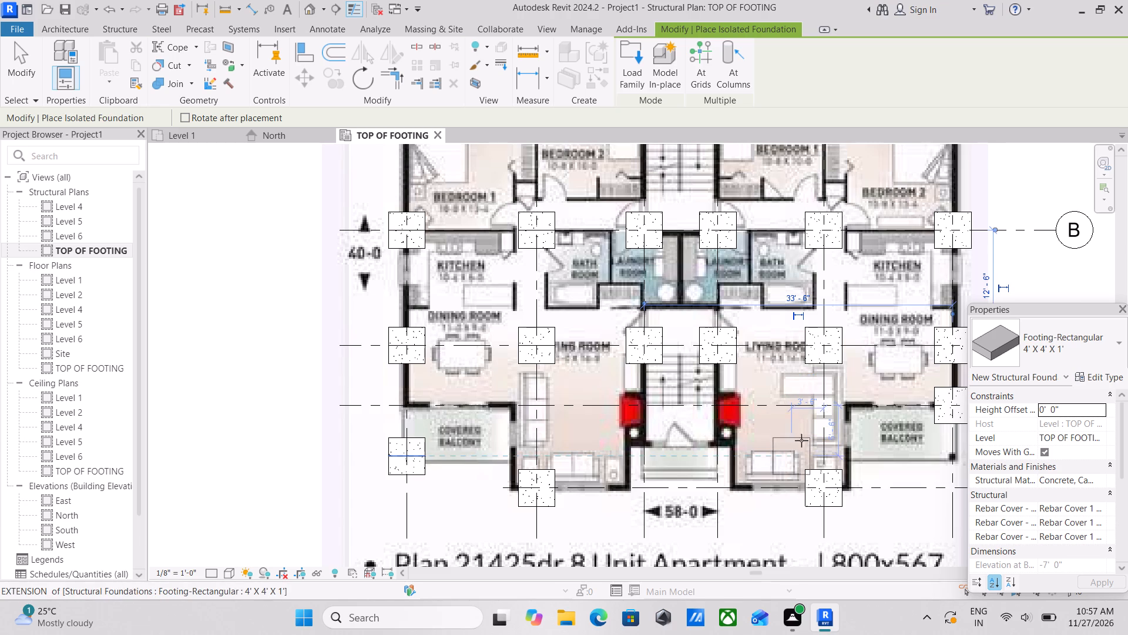
{"action": "middle_click_drag", "start_coordinate": [803, 439], "coordinate": [634, 464]}
{"action": "scroll", "coordinate": [687, 429], "scroll_direction": "up", "scroll_amount": 2}
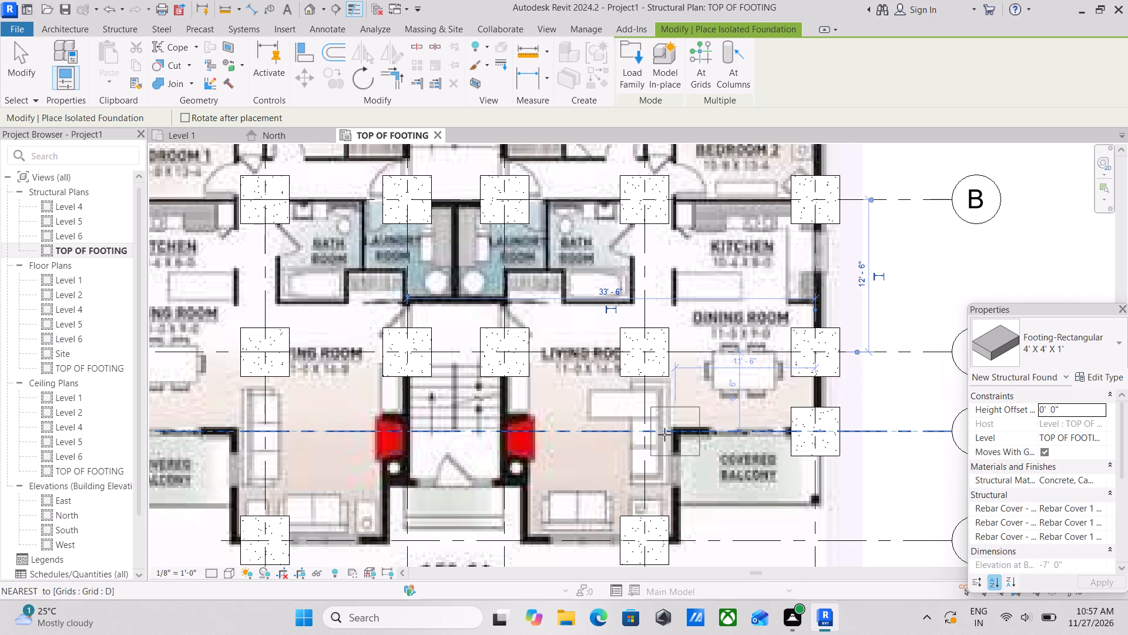
{"action": "scroll", "coordinate": [649, 426], "scroll_direction": "up", "scroll_amount": 4}
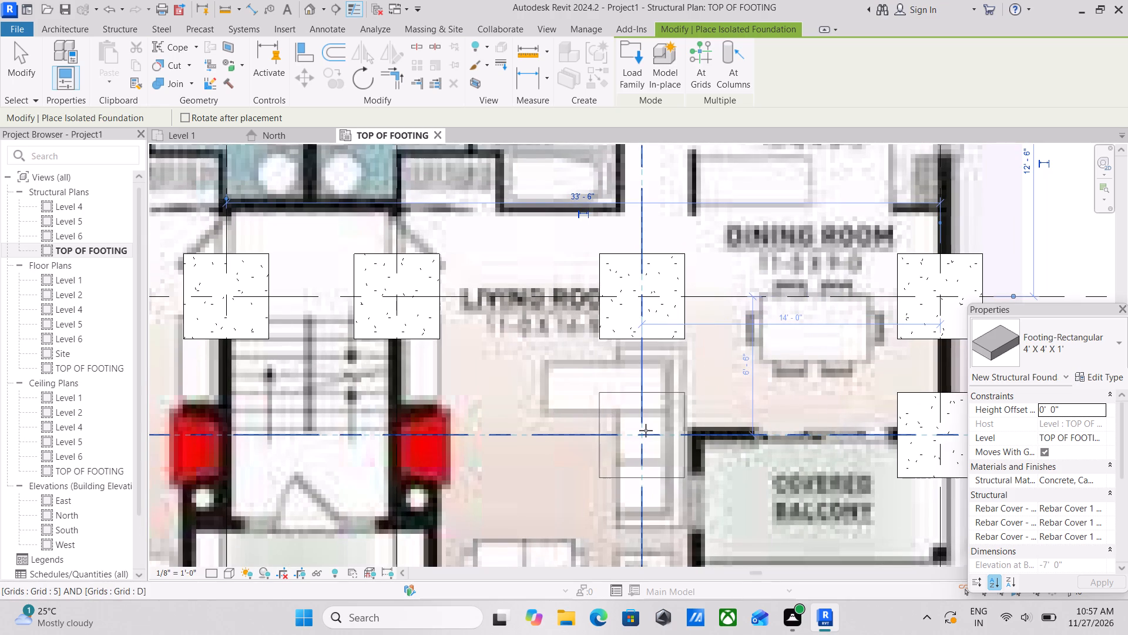
{"action": "left_click", "coordinate": [700, 434]}
Place a 4' X 4' X 1' footing on grid D at the other covered balcony's inner corner, about 2' 6" from grid 2.
{"action": "scroll", "coordinate": [572, 486], "scroll_direction": "down", "scroll_amount": 2}
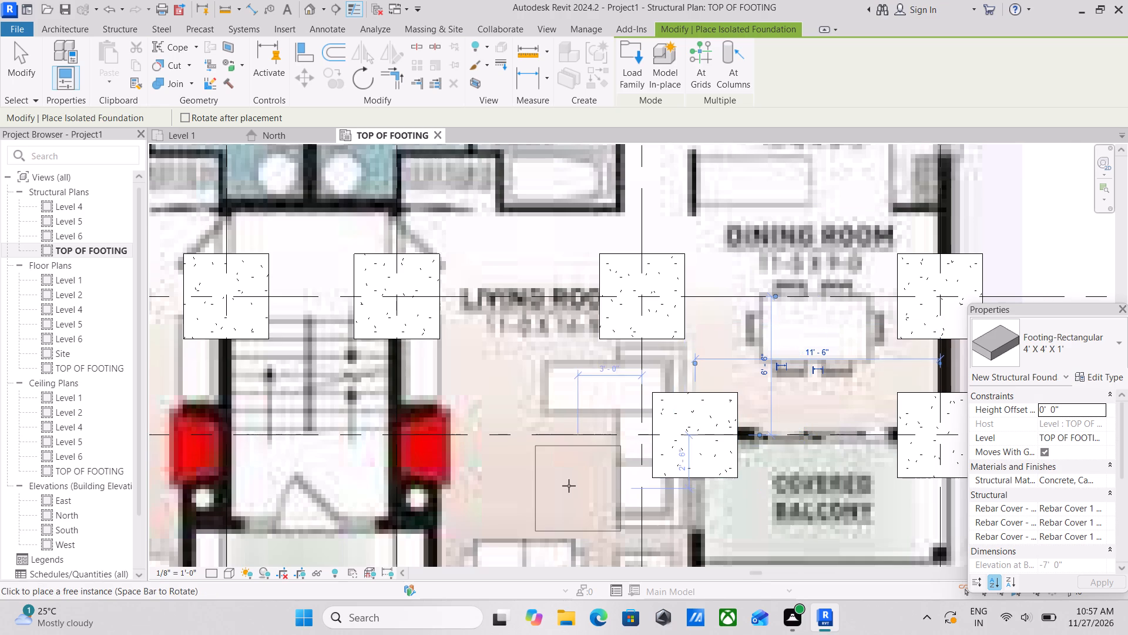
{"action": "middle_click_drag", "start_coordinate": [565, 480], "coordinate": [709, 447]}
{"action": "middle_click_drag", "start_coordinate": [446, 454], "coordinate": [788, 441]}
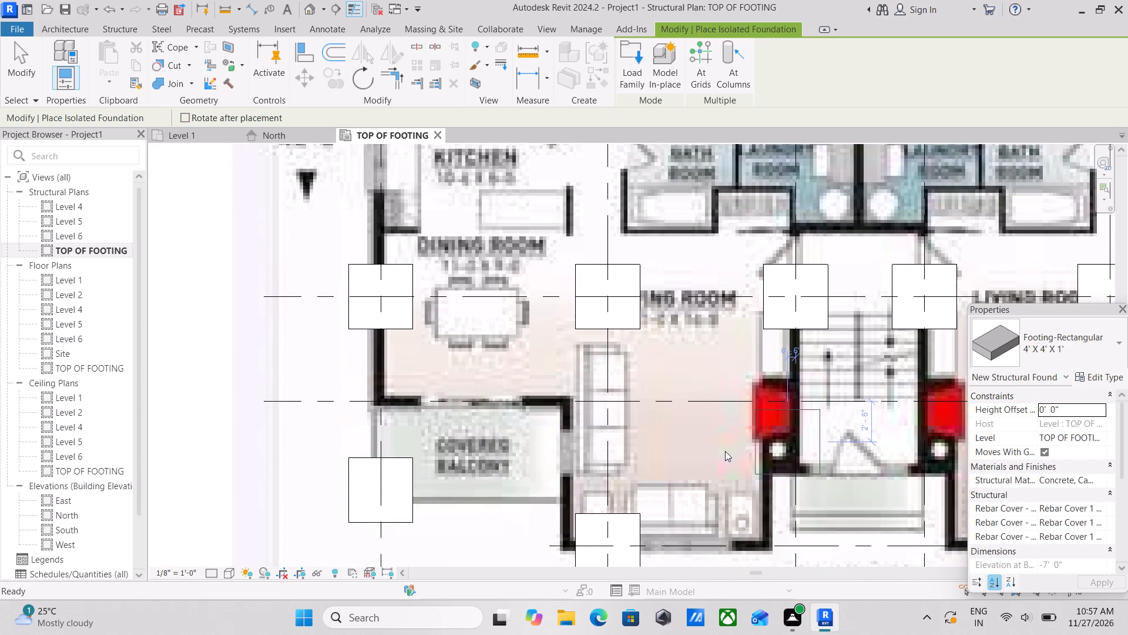
{"action": "middle_click_drag", "start_coordinate": [655, 446], "coordinate": [781, 518]}
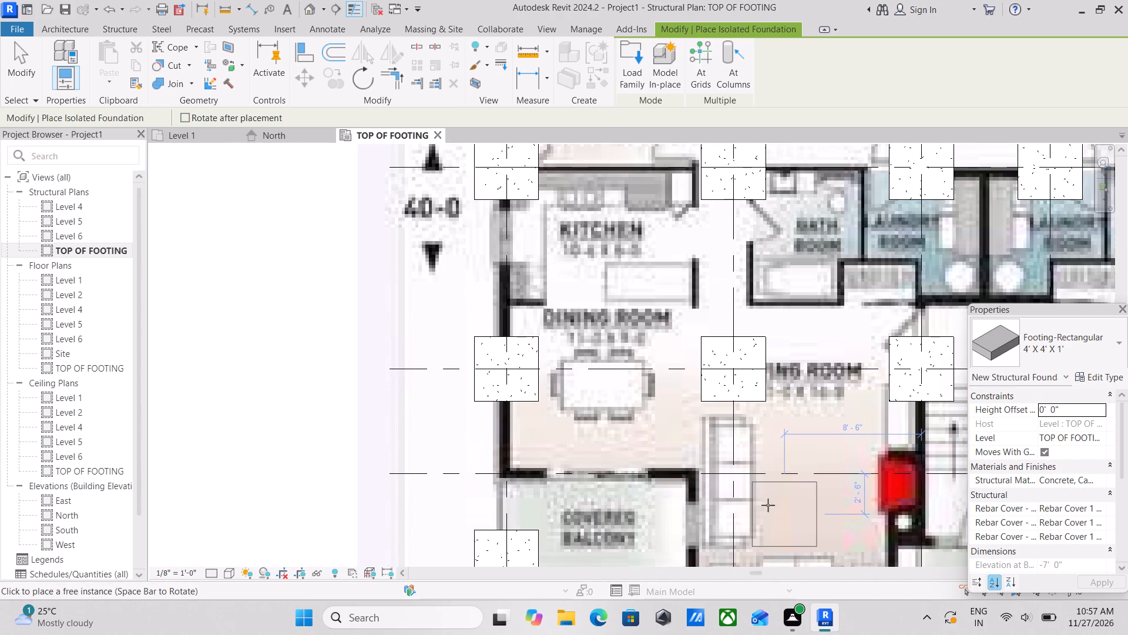
{"action": "middle_click_drag", "start_coordinate": [741, 497], "coordinate": [836, 493]}
{"action": "scroll", "coordinate": [785, 469], "scroll_direction": "up", "scroll_amount": 2}
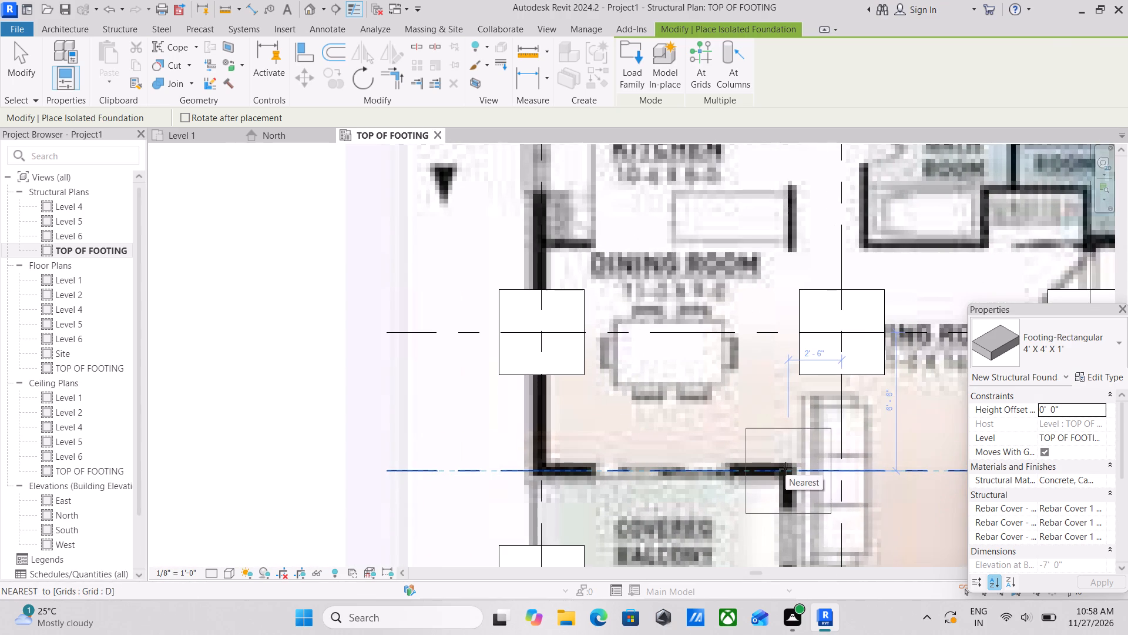
{"action": "left_click", "coordinate": [785, 469]}
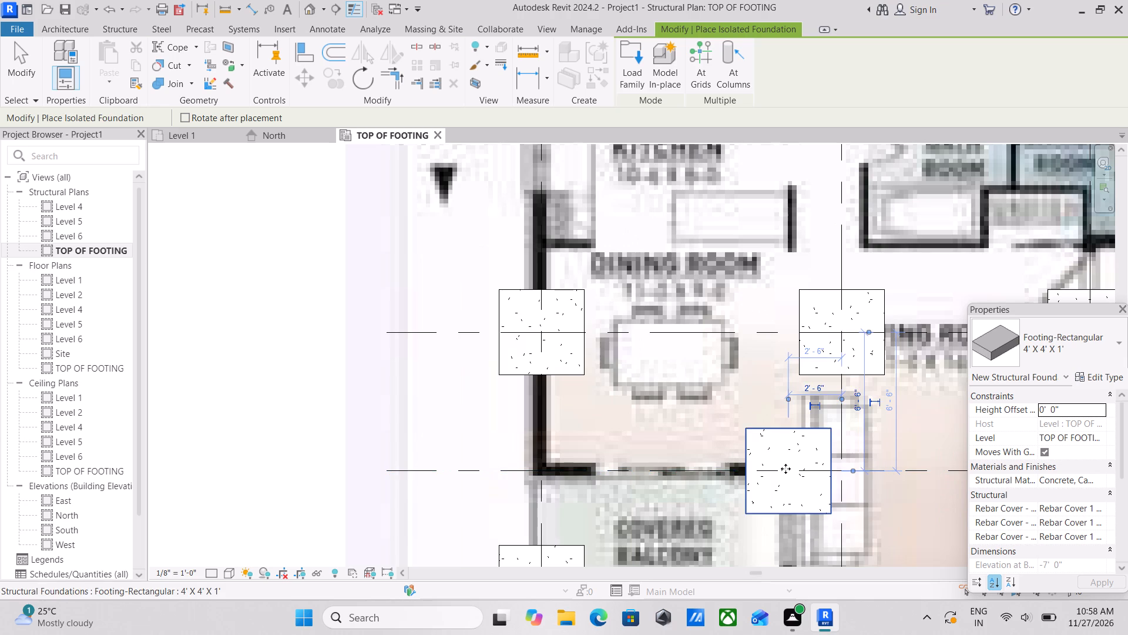
Review the placed footings against the plan image from the entrance up to grid A, ending isolated footing placement.
{"action": "scroll", "coordinate": [785, 469], "scroll_direction": "down", "scroll_amount": 4}
{"action": "middle_click_drag", "start_coordinate": [785, 469], "coordinate": [693, 466]}
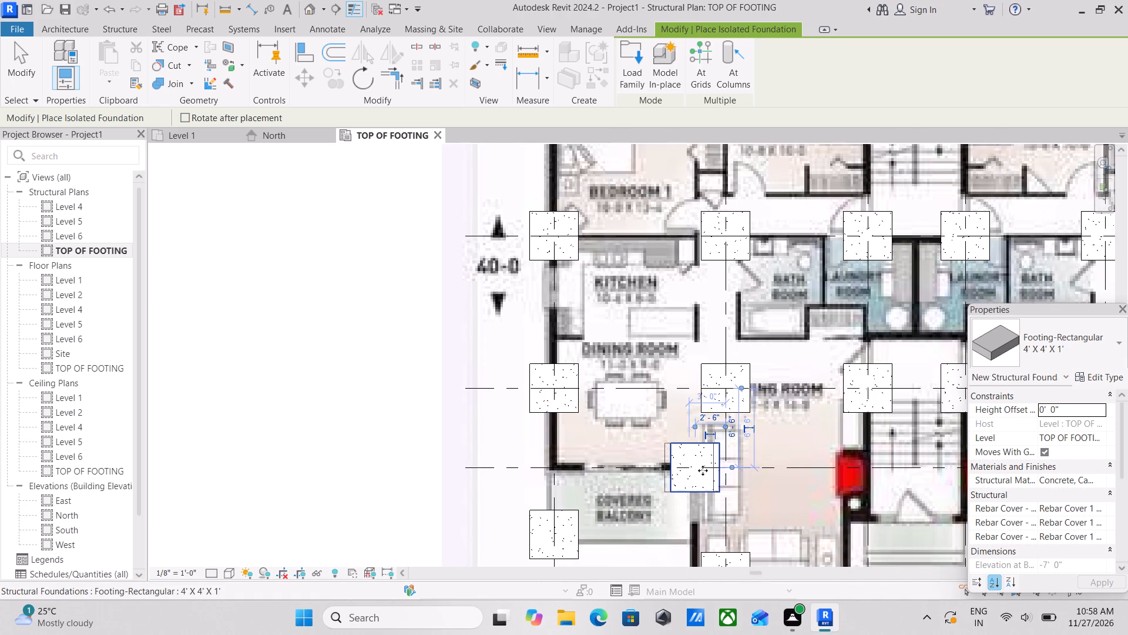
{"action": "scroll", "coordinate": [732, 483], "scroll_direction": "down", "scroll_amount": 1}
{"action": "middle_click_drag", "start_coordinate": [732, 483], "coordinate": [627, 395]}
{"action": "scroll", "coordinate": [617, 495], "scroll_direction": "up", "scroll_amount": 2}
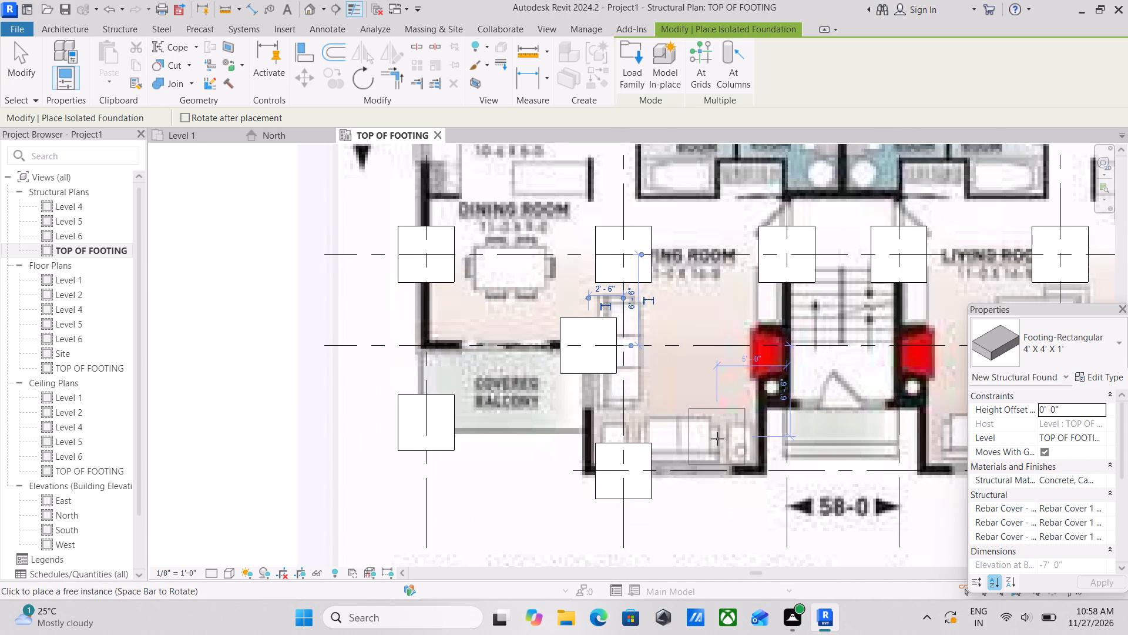
{"action": "middle_click_drag", "start_coordinate": [717, 439], "coordinate": [586, 453]}
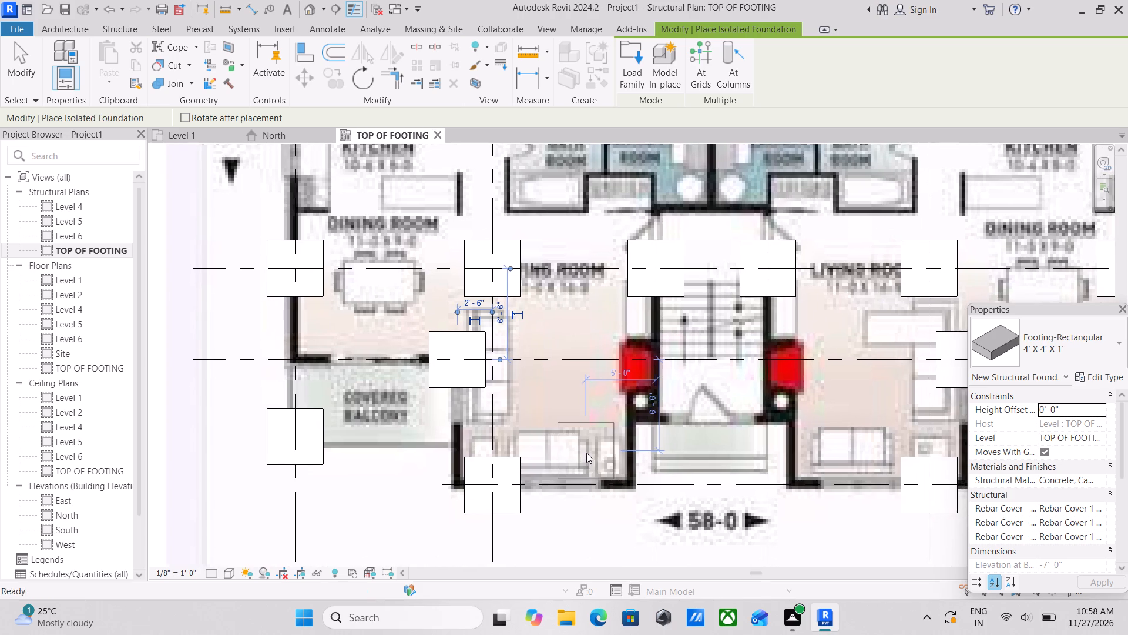
{"action": "middle_click_drag", "start_coordinate": [710, 402], "coordinate": [630, 439]}
{"action": "middle_click_drag", "start_coordinate": [721, 422], "coordinate": [730, 522]}
{"action": "middle_click_drag", "start_coordinate": [757, 397], "coordinate": [746, 455]}
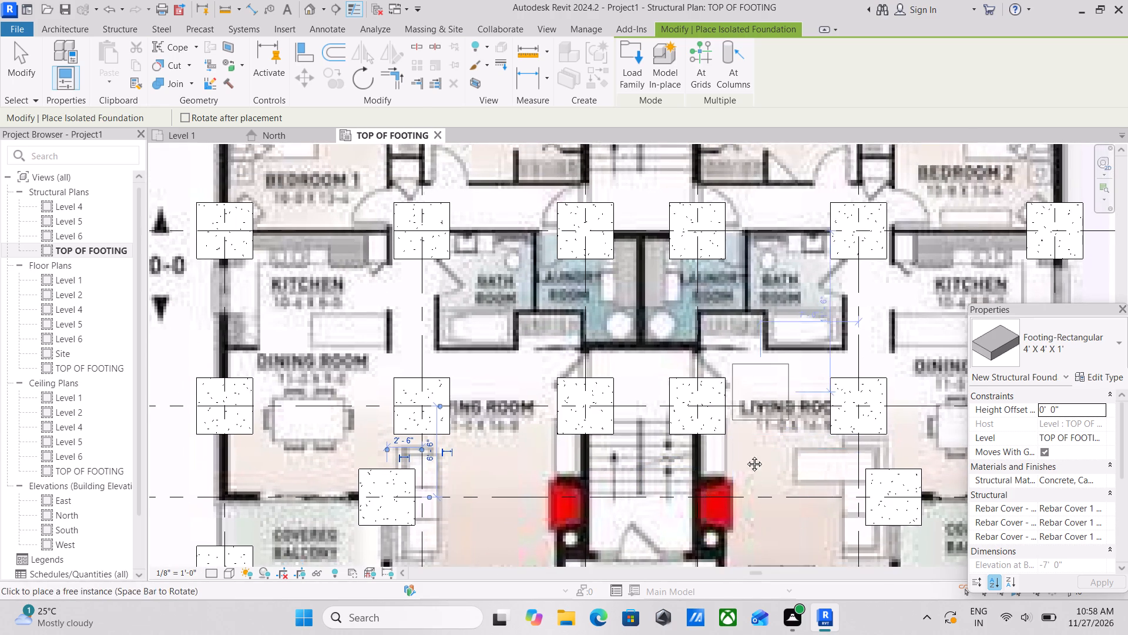
{"action": "middle_click_drag", "start_coordinate": [746, 455], "coordinate": [744, 489]}
{"action": "middle_click_drag", "start_coordinate": [717, 395], "coordinate": [715, 555]}
{"action": "middle_click_drag", "start_coordinate": [713, 491], "coordinate": [728, 569]}
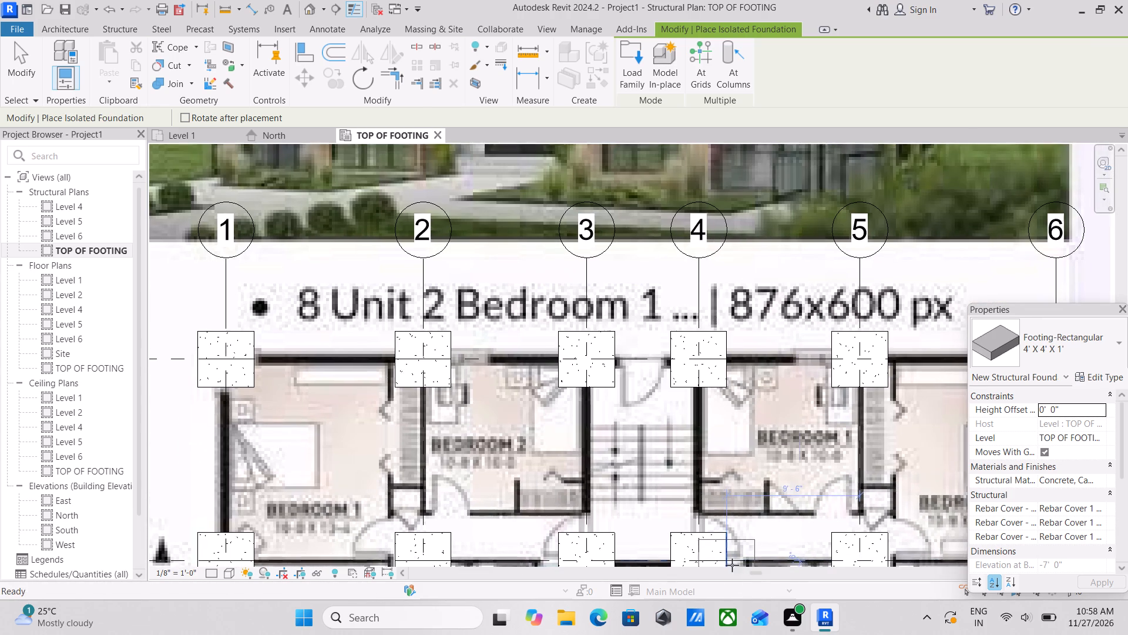
{"action": "scroll", "coordinate": [732, 565], "scroll_direction": "down", "scroll_amount": 1}
{"action": "middle_click_drag", "start_coordinate": [713, 555], "coordinate": [740, 521]}
{"action": "scroll", "coordinate": [746, 515], "scroll_direction": "down", "scroll_amount": 2}
{"action": "middle_click_drag", "start_coordinate": [758, 503], "coordinate": [754, 498]}
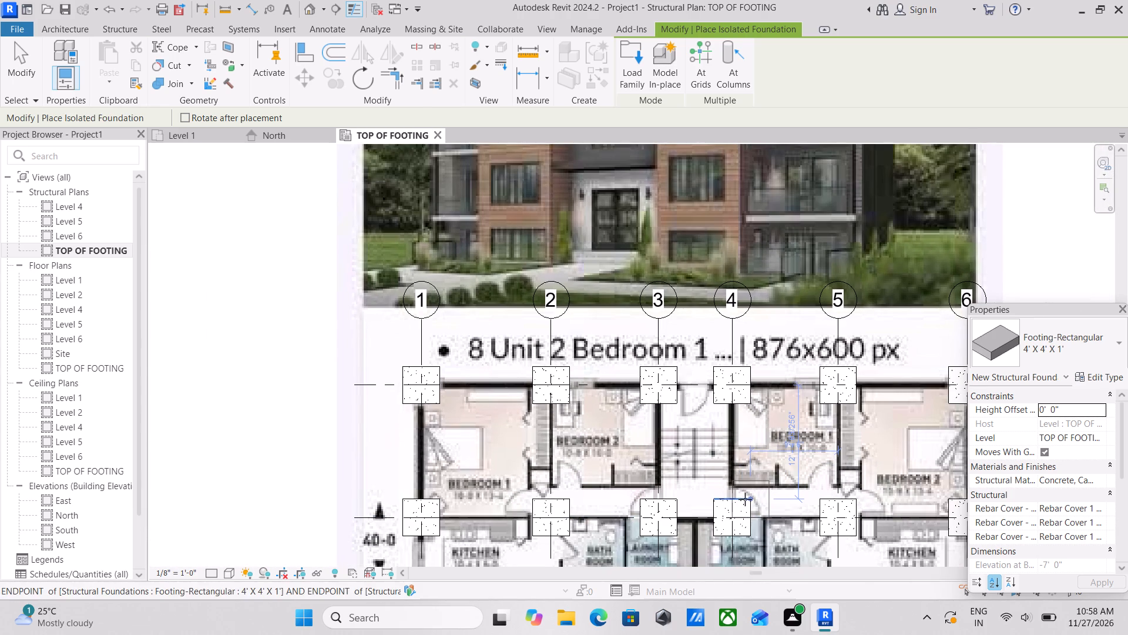
{"action": "key", "text": "Escape"}
{"action": "key", "text": "Escape"}
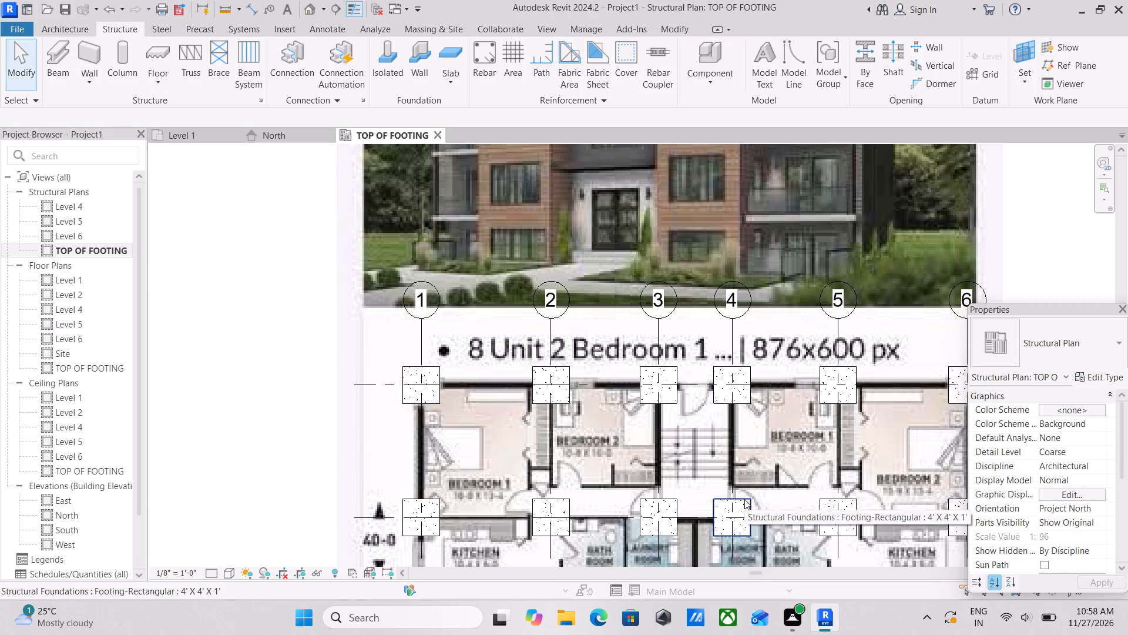
{"action": "key", "text": "Escape"}
Temporarily hide the plan raster image in the TOP OF FOOTING view, leaving the grids and footings.
{"action": "middle_click_drag", "start_coordinate": [910, 200], "coordinate": [814, 266]}
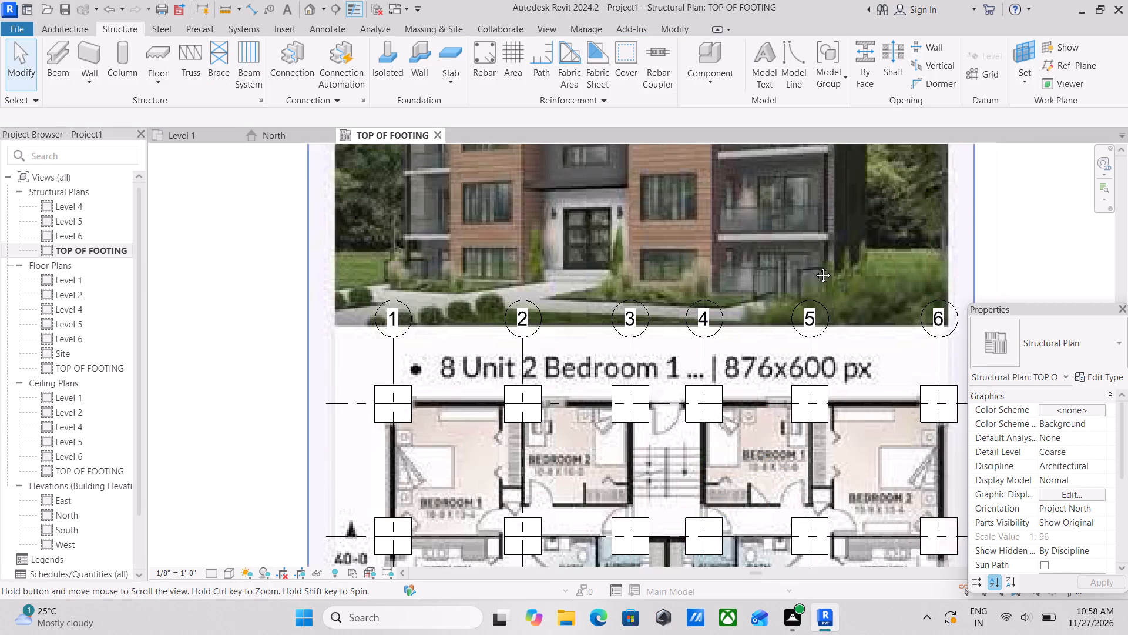
{"action": "middle_click_drag", "start_coordinate": [814, 266], "coordinate": [778, 294]}
{"action": "left_click", "coordinate": [861, 282]}
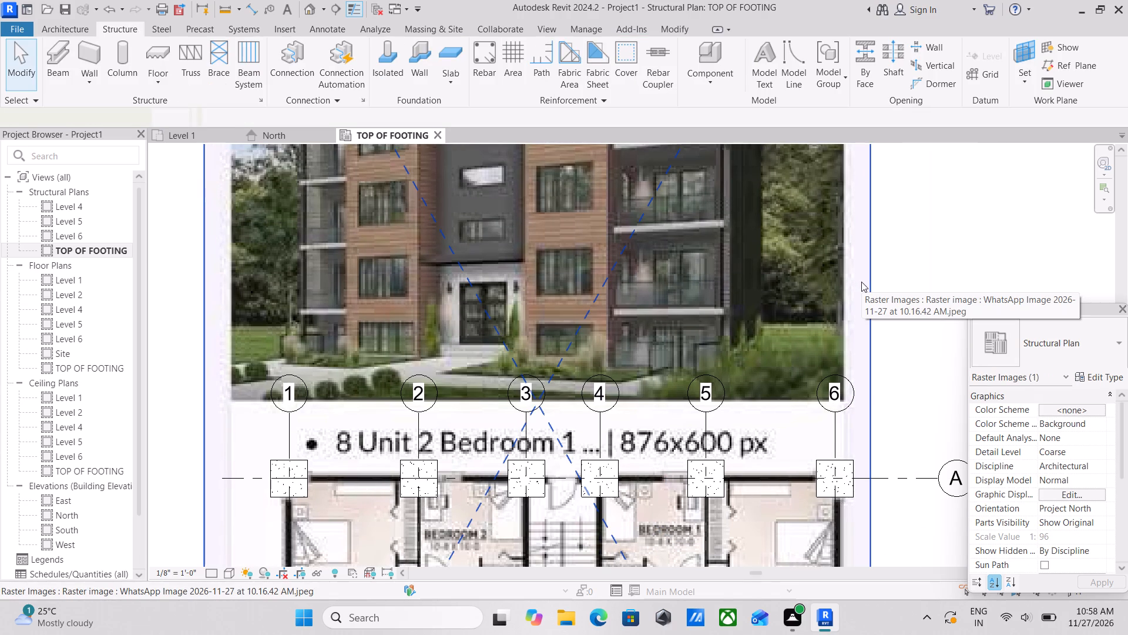
{"action": "type", "text": "HH"}
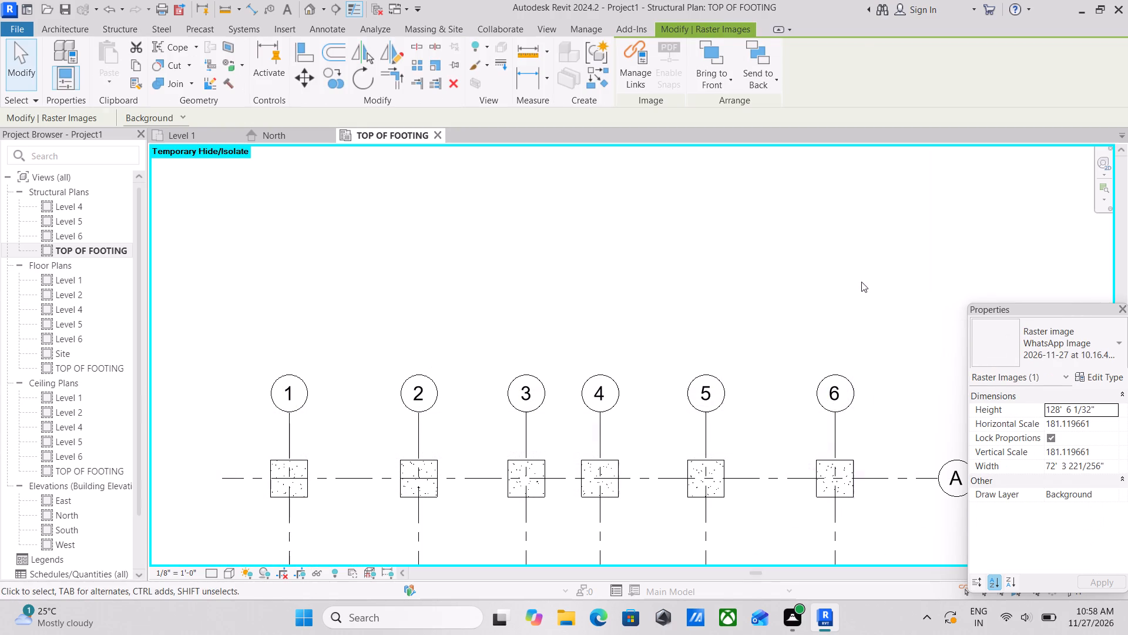
{"action": "scroll", "coordinate": [794, 291], "scroll_direction": "down", "scroll_amount": 2}
{"action": "middle_click_drag", "start_coordinate": [620, 306], "coordinate": [636, 267]}
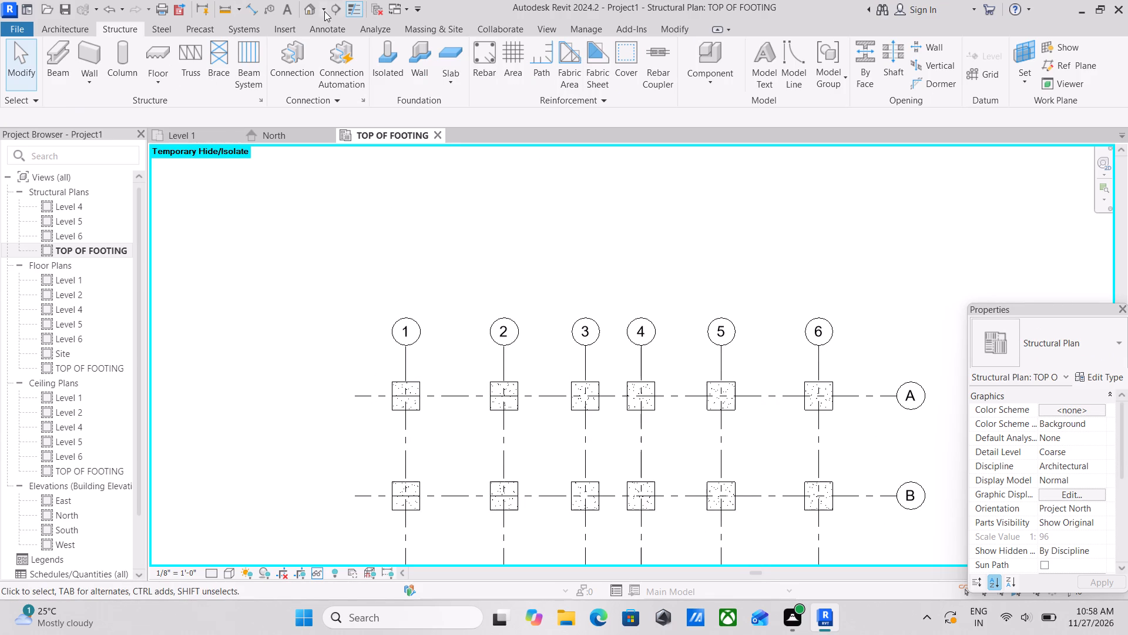
Open the default 3D view of the footings and set its visual style to Shaded.
{"action": "left_click", "coordinate": [306, 5]}
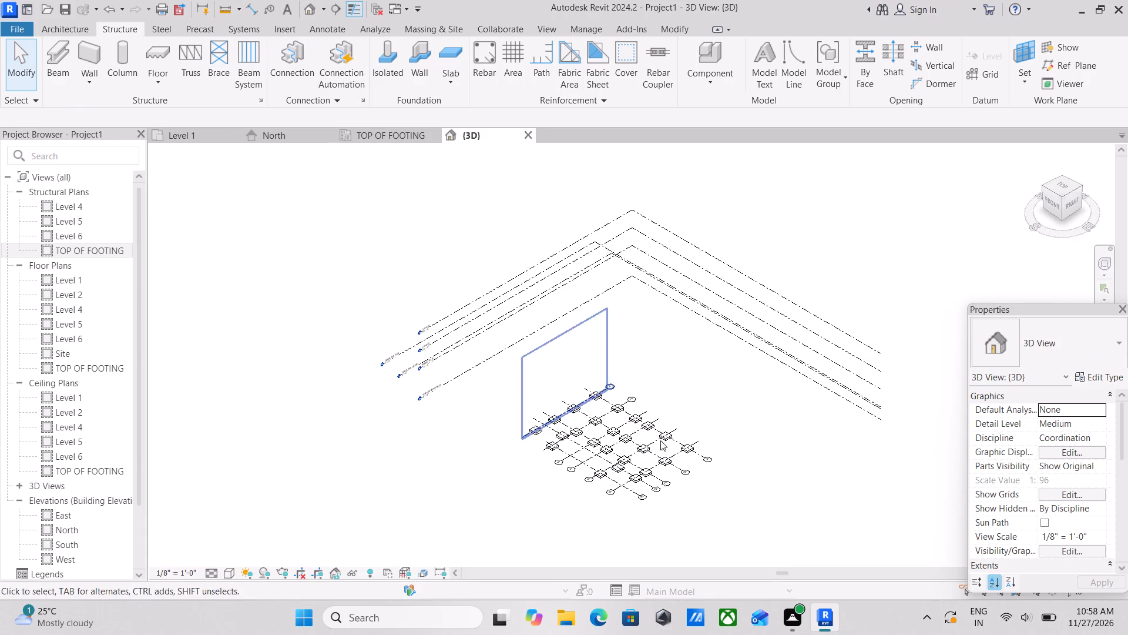
{"action": "scroll", "coordinate": [666, 448], "scroll_direction": "up", "scroll_amount": 7}
{"action": "middle_click_drag", "start_coordinate": [674, 459], "coordinate": [691, 387]}
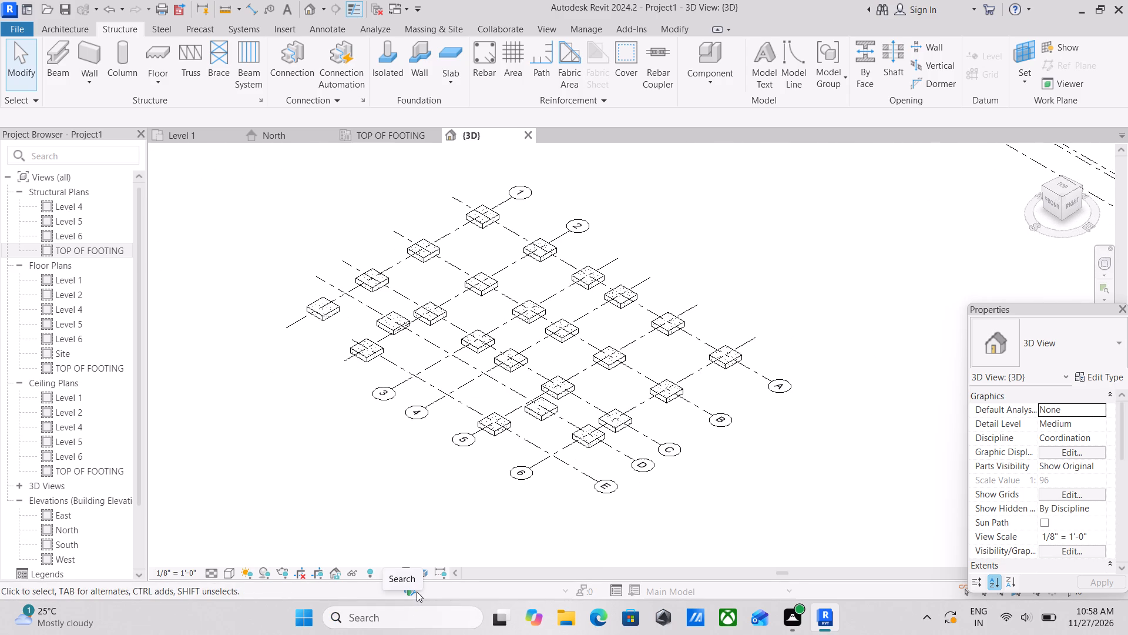
{"action": "scroll", "coordinate": [401, 591], "scroll_direction": "up", "scroll_amount": 1}
{"action": "scroll", "coordinate": [613, 316], "scroll_direction": "up", "scroll_amount": 4}
{"action": "middle_click_drag", "start_coordinate": [617, 355], "coordinate": [748, 265]}
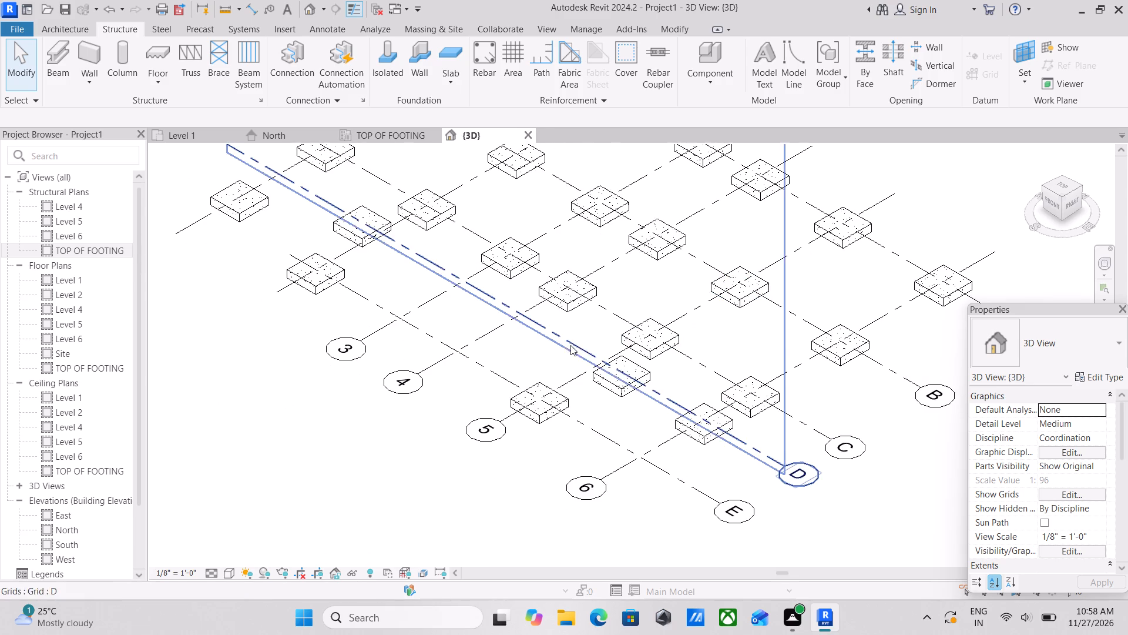
{"action": "middle_click_drag", "start_coordinate": [571, 345], "coordinate": [645, 355]}
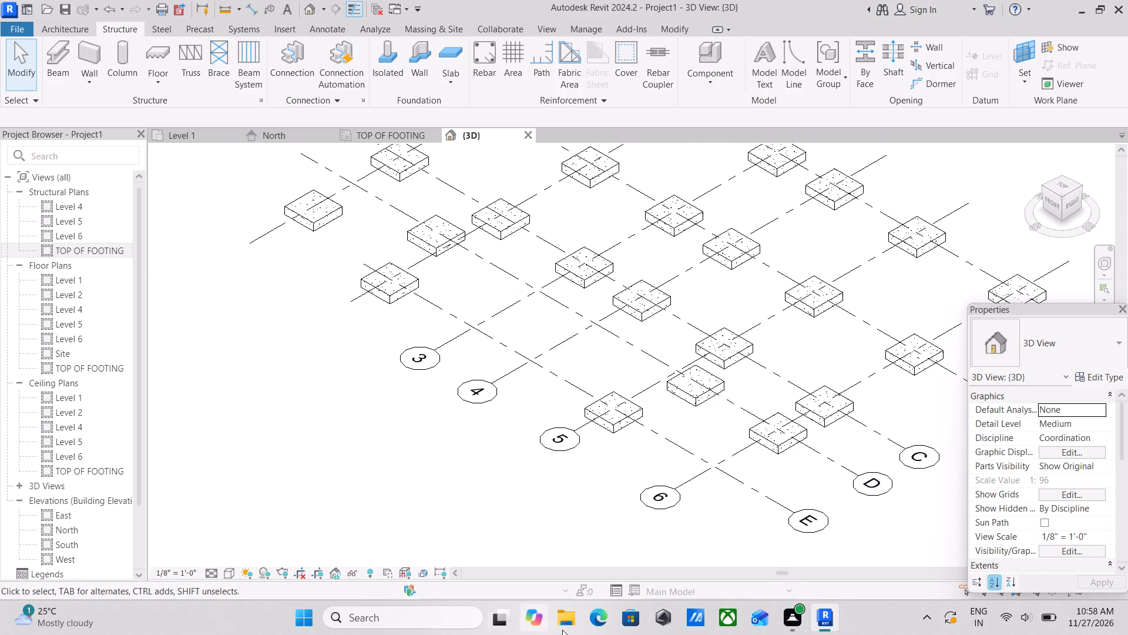
{"action": "scroll", "coordinate": [419, 378], "scroll_direction": "down", "scroll_amount": 1}
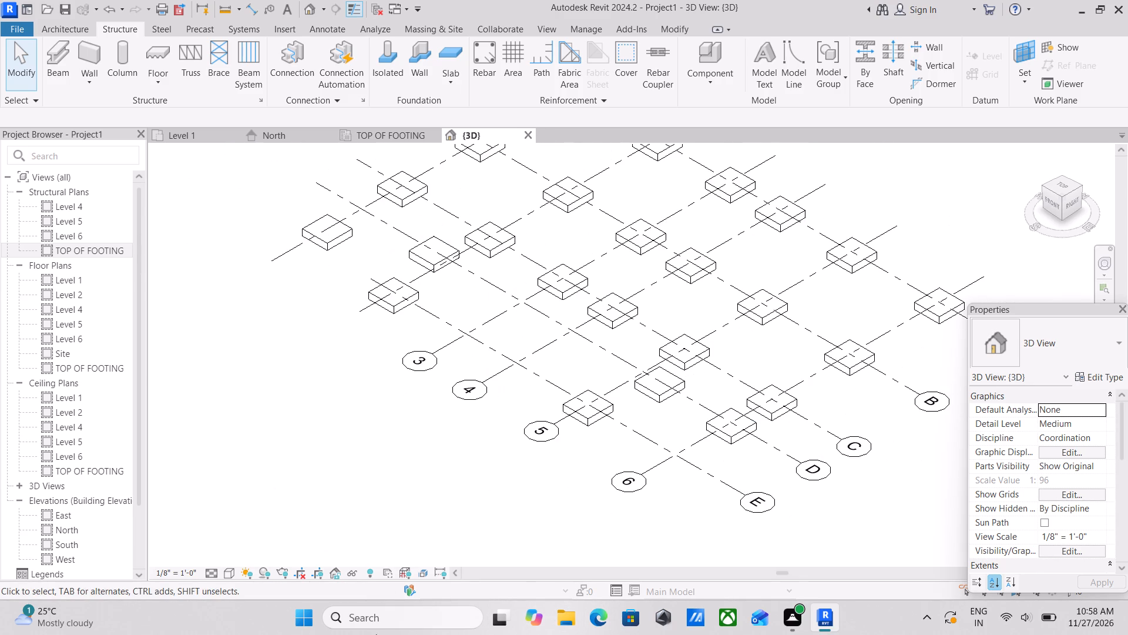
{"action": "left_click", "coordinate": [223, 567]}
{"action": "left_click", "coordinate": [247, 510]}
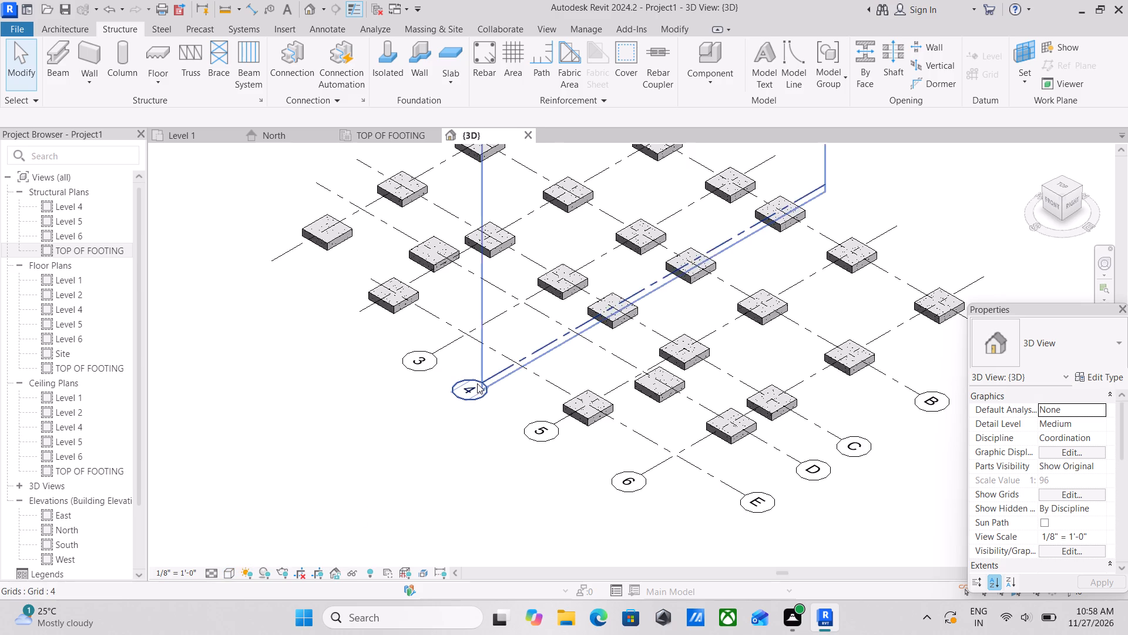
Examine the shaded 3D layout of the isolated footings along grids 1 to 6 and A to E.
{"action": "scroll", "coordinate": [477, 383], "scroll_direction": "down", "scroll_amount": 2}
{"action": "middle_click_drag", "start_coordinate": [477, 383], "coordinate": [505, 470]}
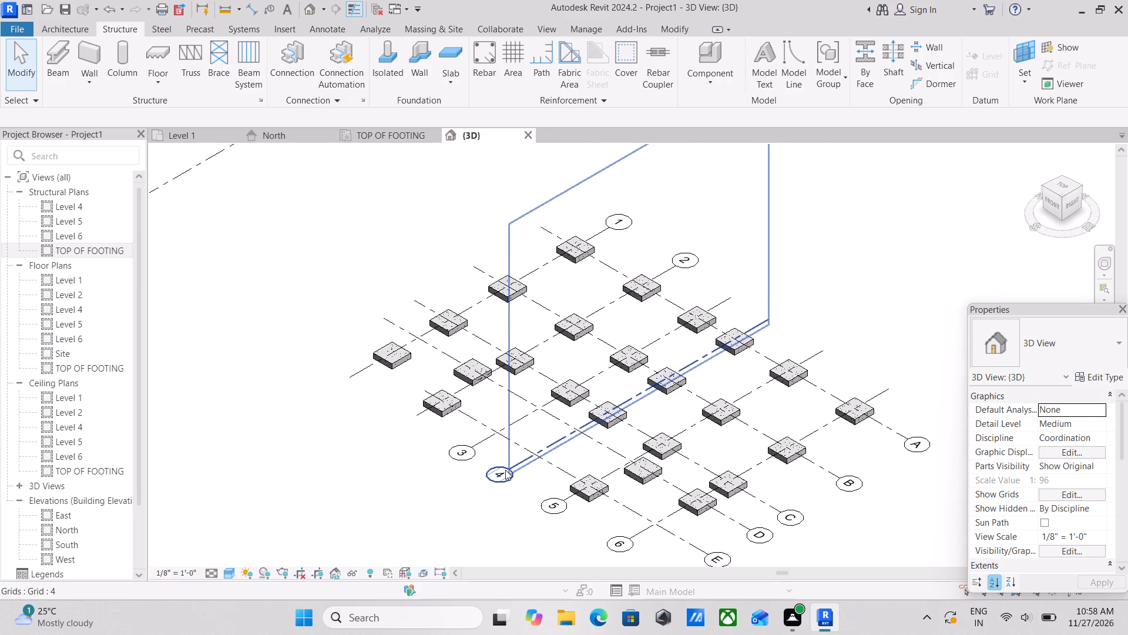
{"action": "scroll", "coordinate": [528, 427], "scroll_direction": "down", "scroll_amount": 3}
{"action": "scroll", "coordinate": [663, 456], "scroll_direction": "up", "scroll_amount": 3}
{"action": "scroll", "coordinate": [734, 429], "scroll_direction": "up", "scroll_amount": 2}
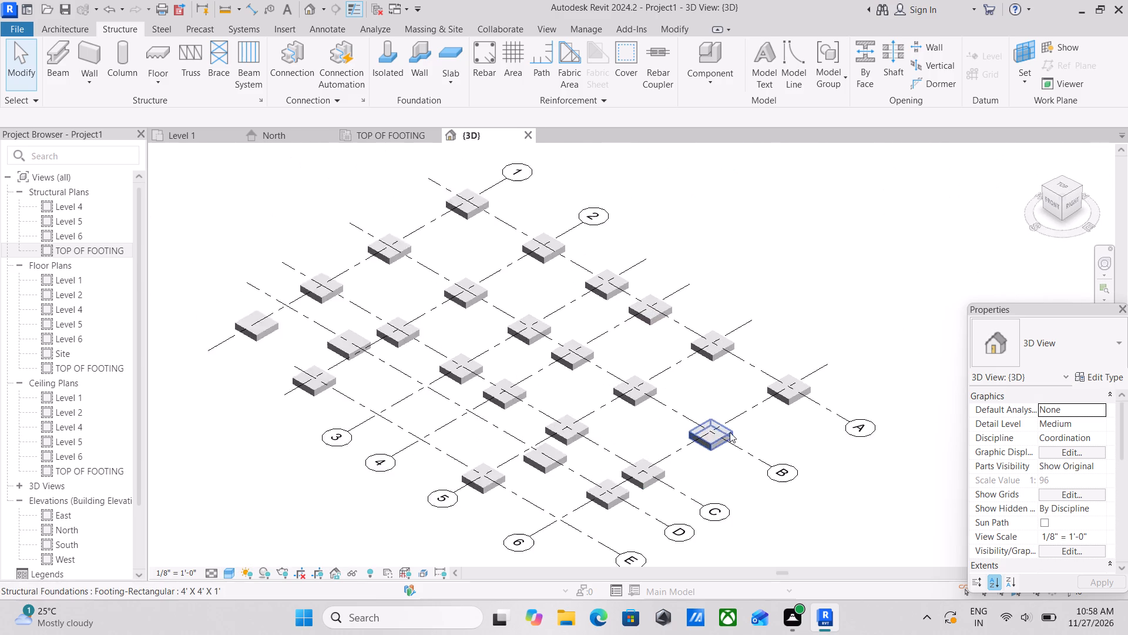
{"action": "middle_click_drag", "start_coordinate": [716, 456], "coordinate": [738, 454]}
{"action": "scroll", "coordinate": [597, 411], "scroll_direction": "up", "scroll_amount": 1}
{"action": "middle_click_drag", "start_coordinate": [597, 411], "coordinate": [643, 465]}
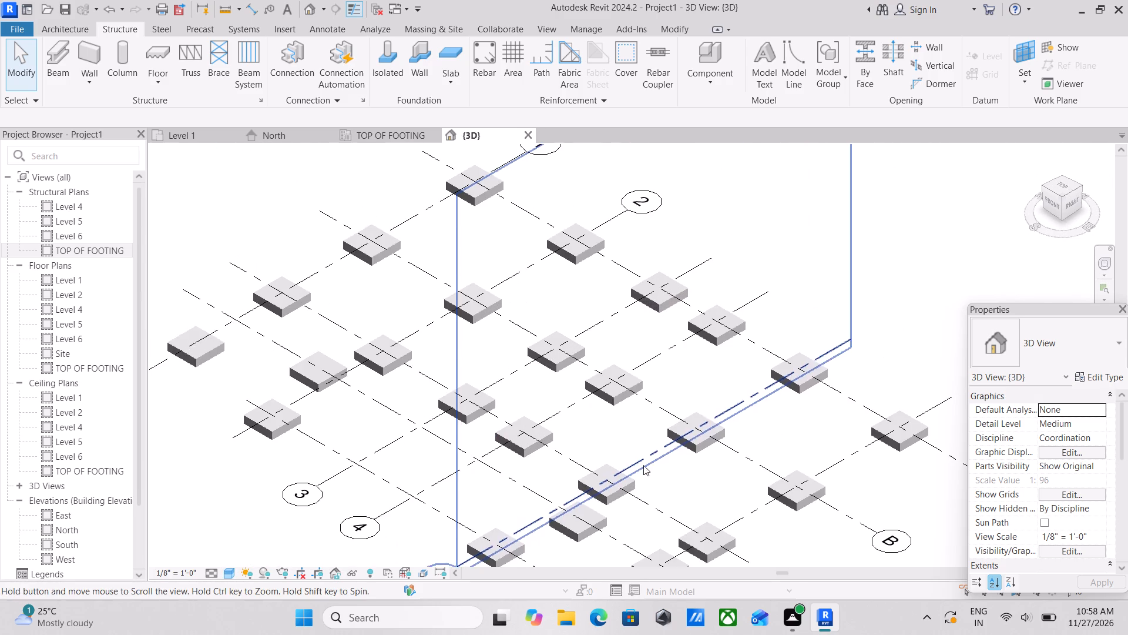
{"action": "middle_click_drag", "start_coordinate": [559, 421], "coordinate": [598, 483]}
{"action": "scroll", "coordinate": [579, 461], "scroll_direction": "up", "scroll_amount": 2}
{"action": "scroll", "coordinate": [528, 450], "scroll_direction": "down", "scroll_amount": 1}
{"action": "middle_click_drag", "start_coordinate": [528, 450], "coordinate": [575, 504]}
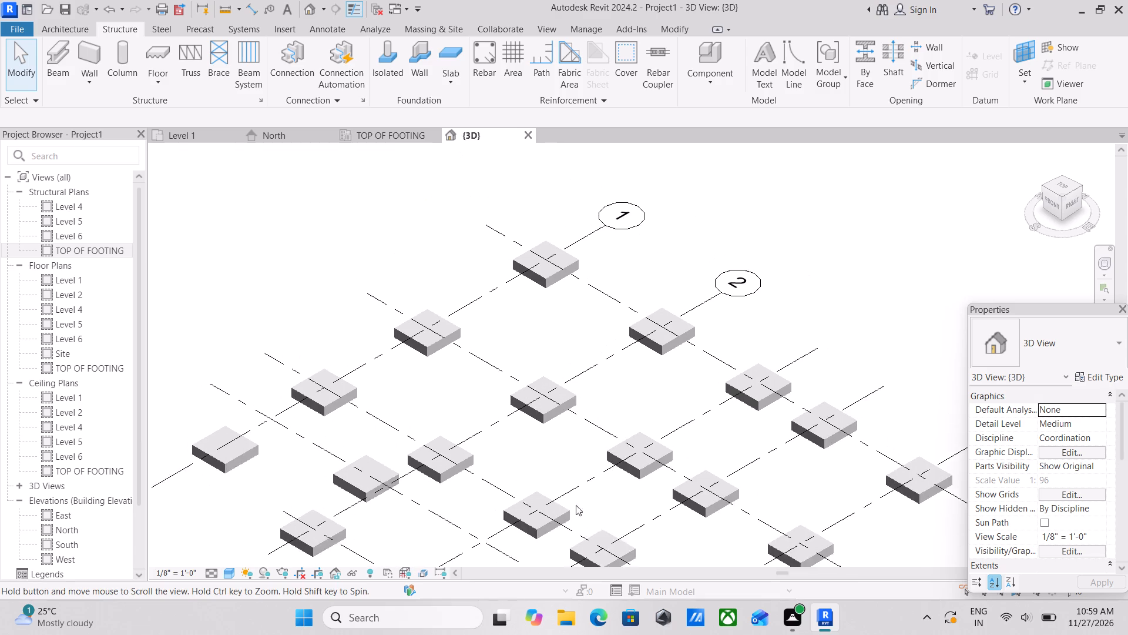
{"action": "scroll", "coordinate": [566, 476], "scroll_direction": "down", "scroll_amount": 1}
{"action": "middle_click_drag", "start_coordinate": [566, 476], "coordinate": [600, 410]}
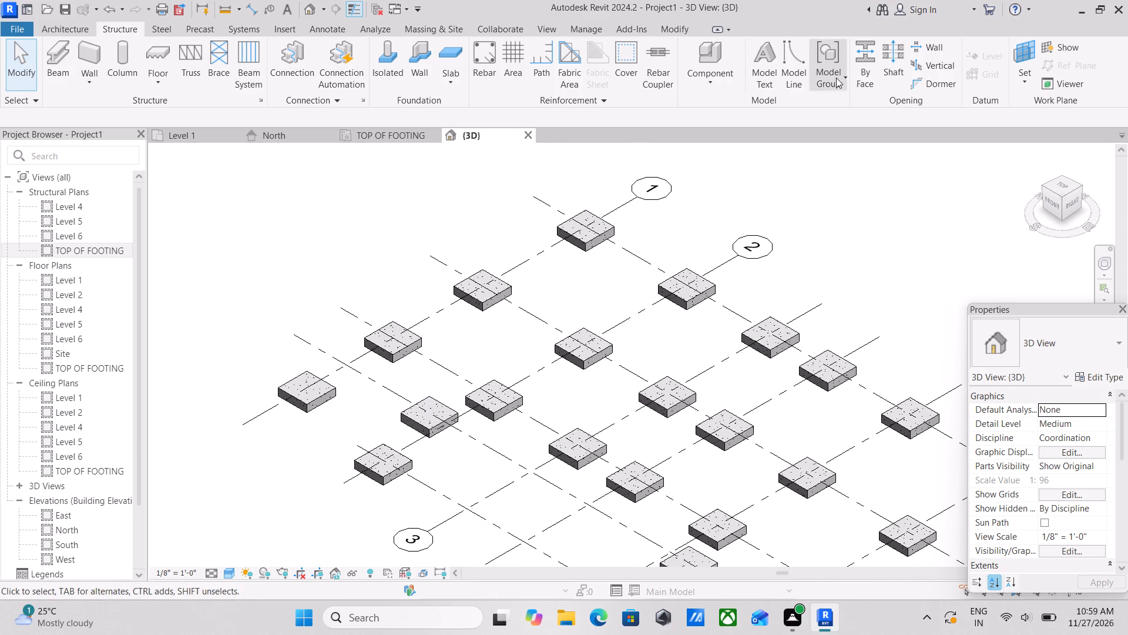
In the 3D view seen from the Right side, extend the head end of the TOP OF FOOTING level outward past the other level heads.
{"action": "left_click", "coordinate": [1073, 200]}
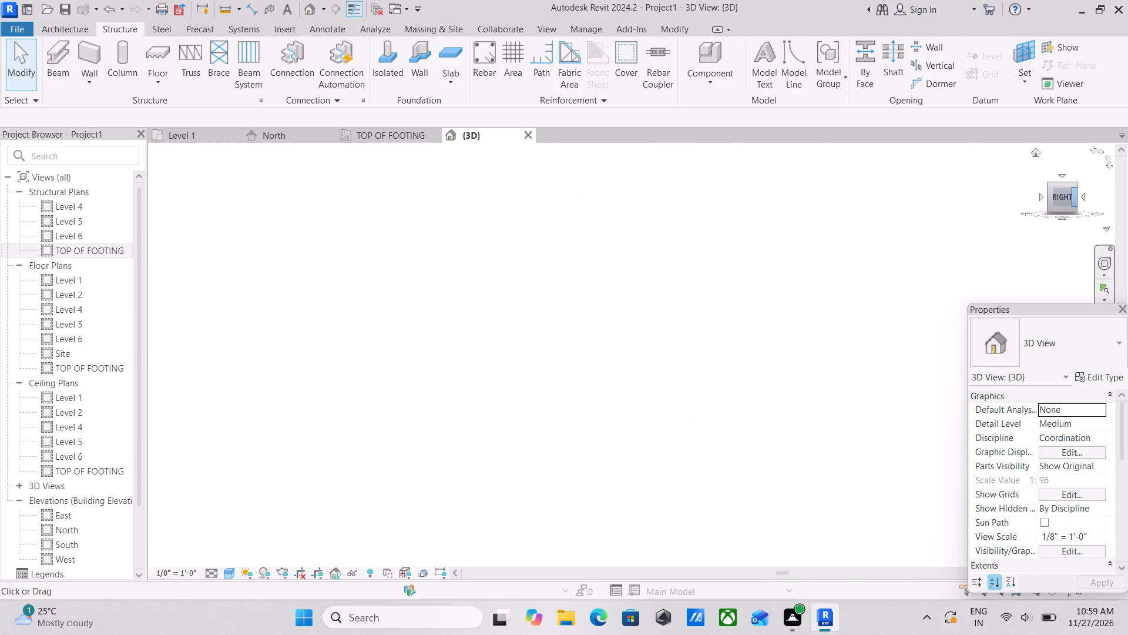
{"action": "scroll", "coordinate": [526, 445], "scroll_direction": "up", "scroll_amount": 2}
{"action": "scroll", "coordinate": [508, 353], "scroll_direction": "up", "scroll_amount": 4}
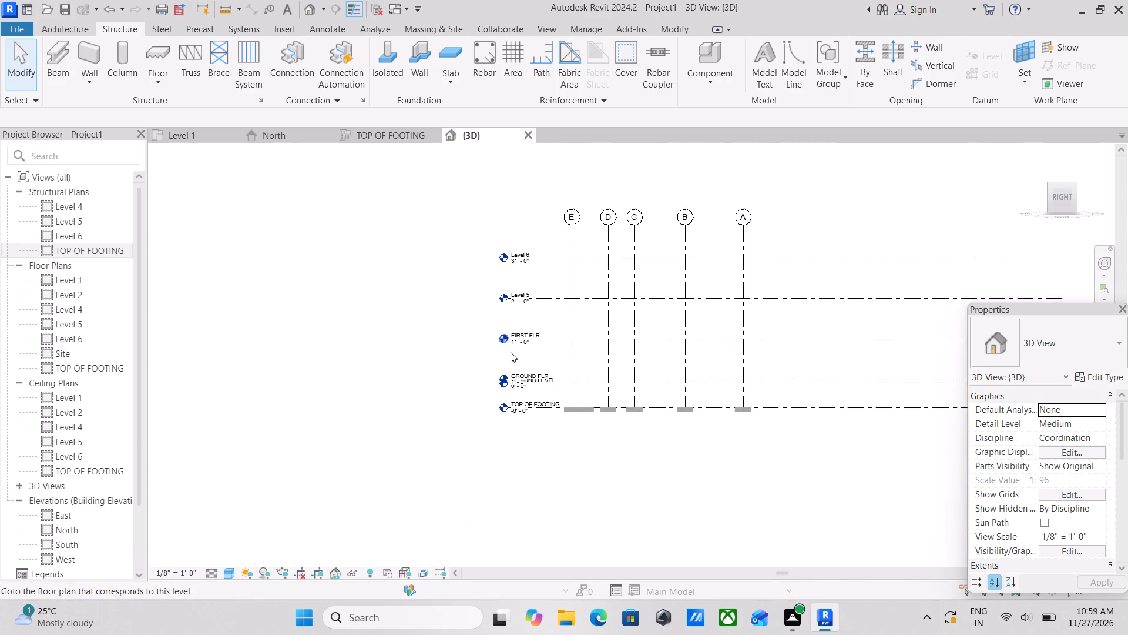
{"action": "scroll", "coordinate": [529, 401], "scroll_direction": "up", "scroll_amount": 5}
{"action": "scroll", "coordinate": [578, 424], "scroll_direction": "up", "scroll_amount": 5}
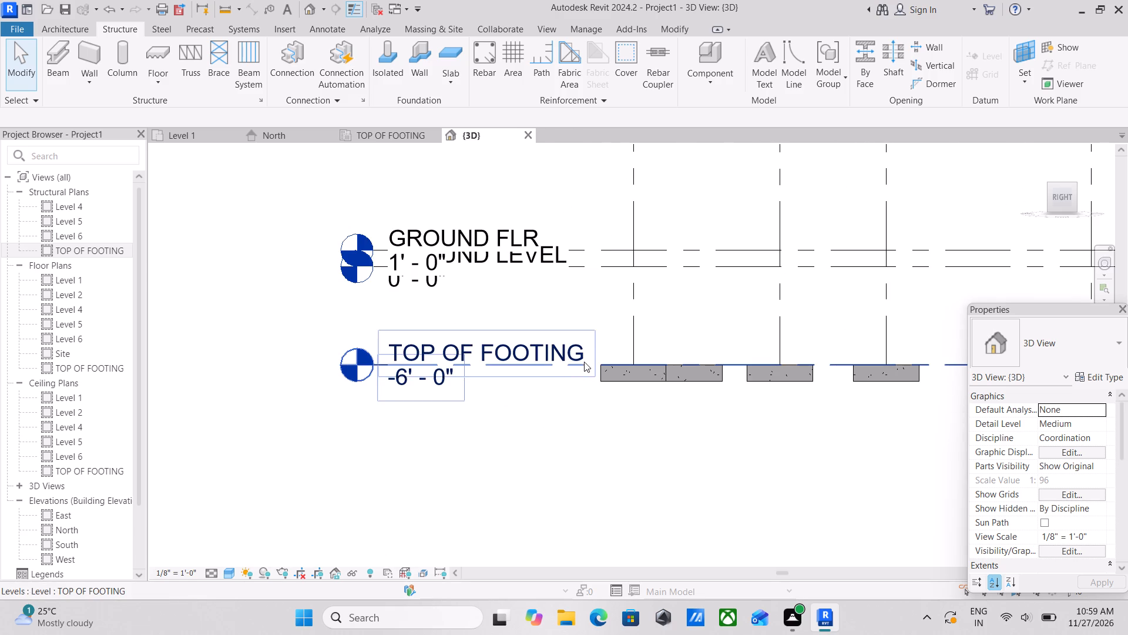
{"action": "scroll", "coordinate": [604, 365], "scroll_direction": "up", "scroll_amount": 4}
{"action": "middle_click_drag", "start_coordinate": [600, 361], "coordinate": [435, 347]}
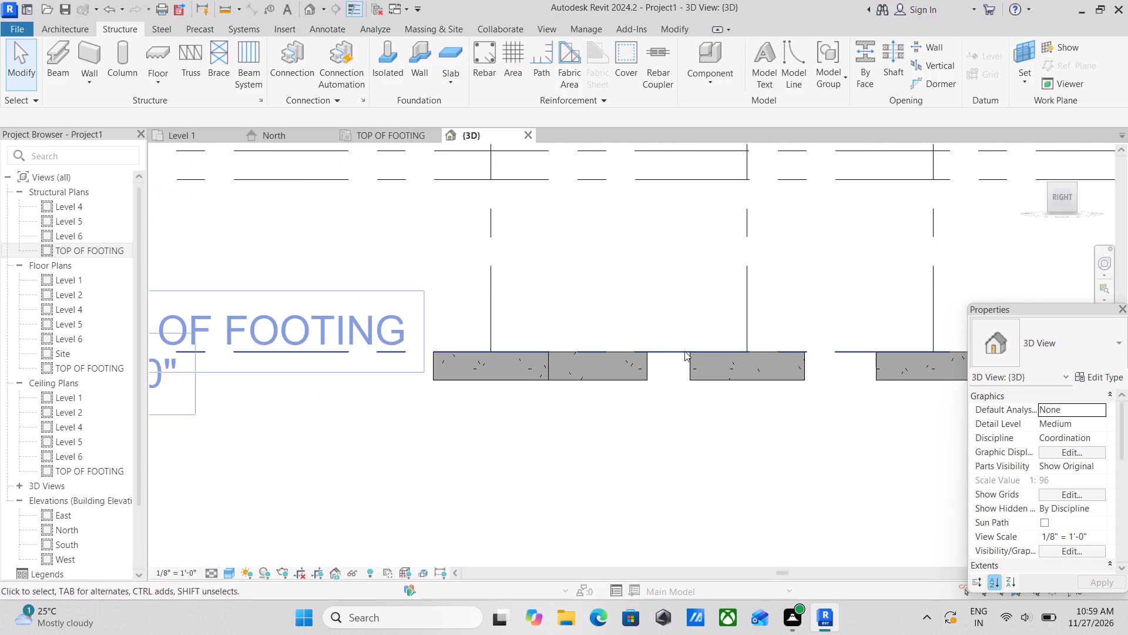
{"action": "left_click", "coordinate": [672, 352]}
{"action": "scroll", "coordinate": [465, 385], "scroll_direction": "down", "scroll_amount": 1}
{"action": "middle_click_drag", "start_coordinate": [369, 397], "coordinate": [718, 435]}
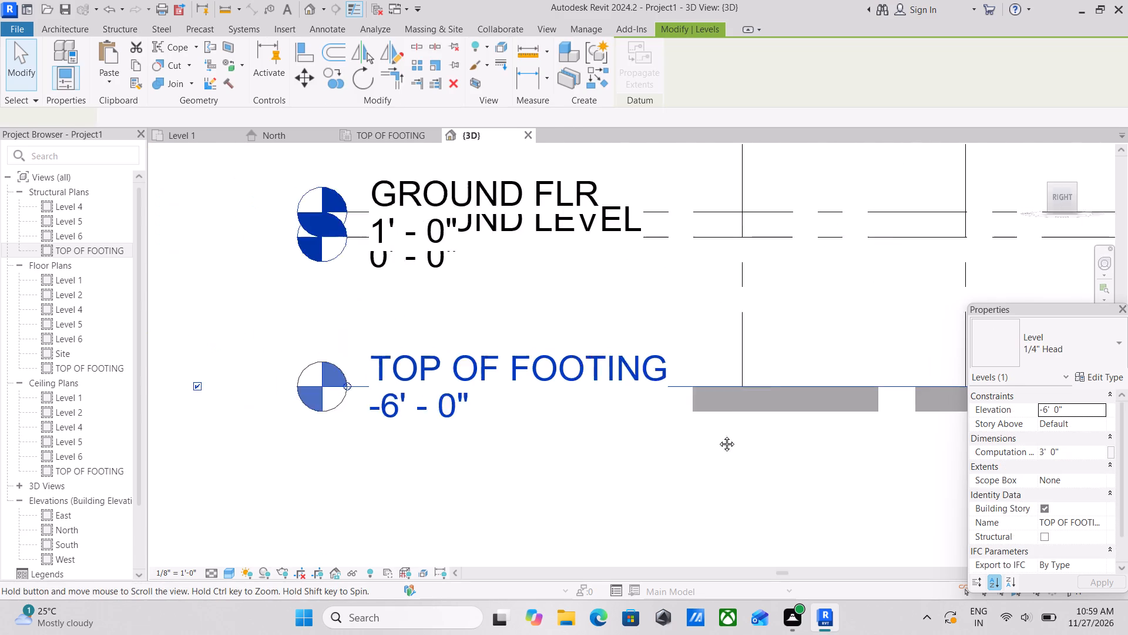
{"action": "middle_click_drag", "start_coordinate": [718, 435], "coordinate": [719, 435]}
{"action": "left_click_drag", "start_coordinate": [440, 389], "coordinate": [206, 383]}
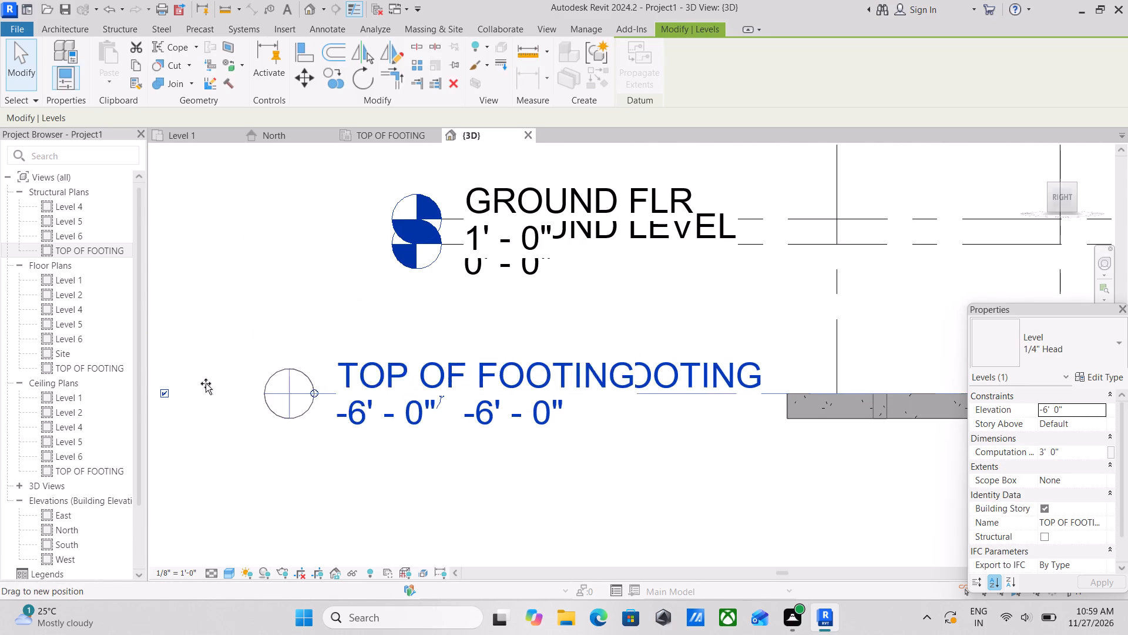
{"action": "left_click_drag", "start_coordinate": [206, 383], "coordinate": [126, 383]}
Extend the head end of the GROUND LEVEL level outward, past the GROUND FLR and TOP OF FOOTING heads.
{"action": "scroll", "coordinate": [540, 440], "scroll_direction": "down", "scroll_amount": 4}
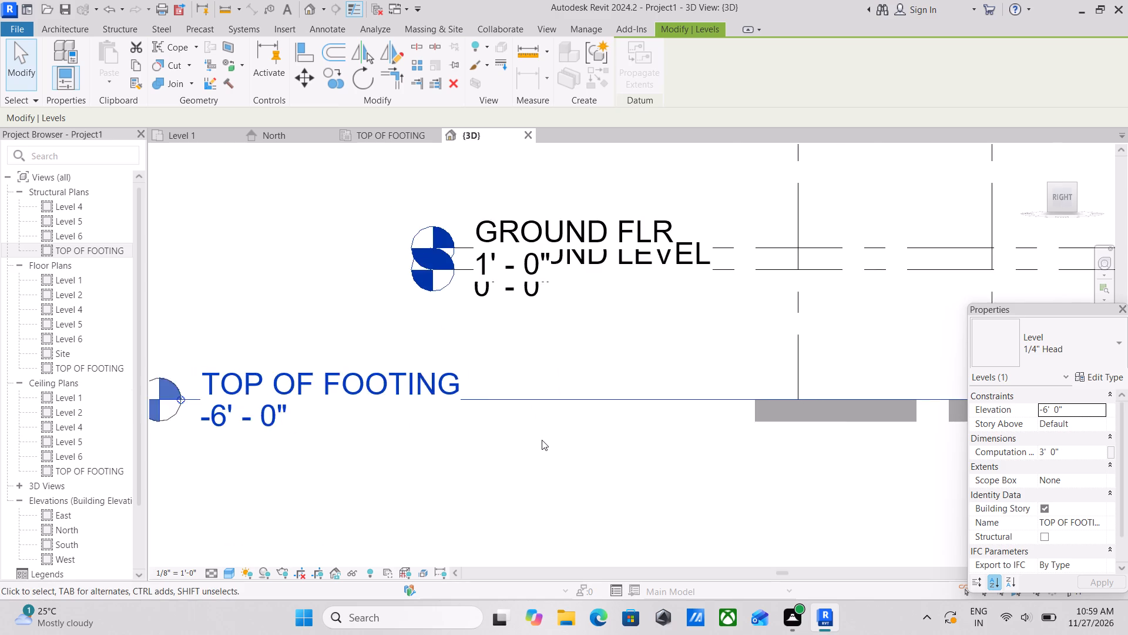
{"action": "scroll", "coordinate": [543, 445], "scroll_direction": "down", "scroll_amount": 2}
{"action": "middle_click_drag", "start_coordinate": [543, 447], "coordinate": [576, 486]}
{"action": "scroll", "coordinate": [576, 487], "scroll_direction": "up", "scroll_amount": 1}
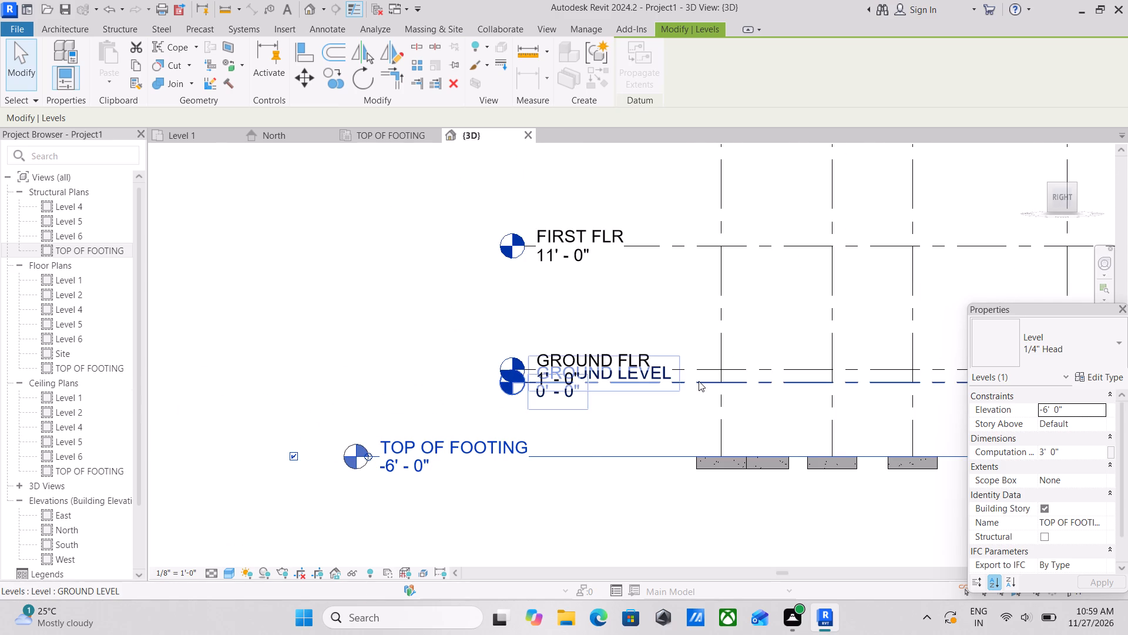
{"action": "left_click", "coordinate": [699, 381]}
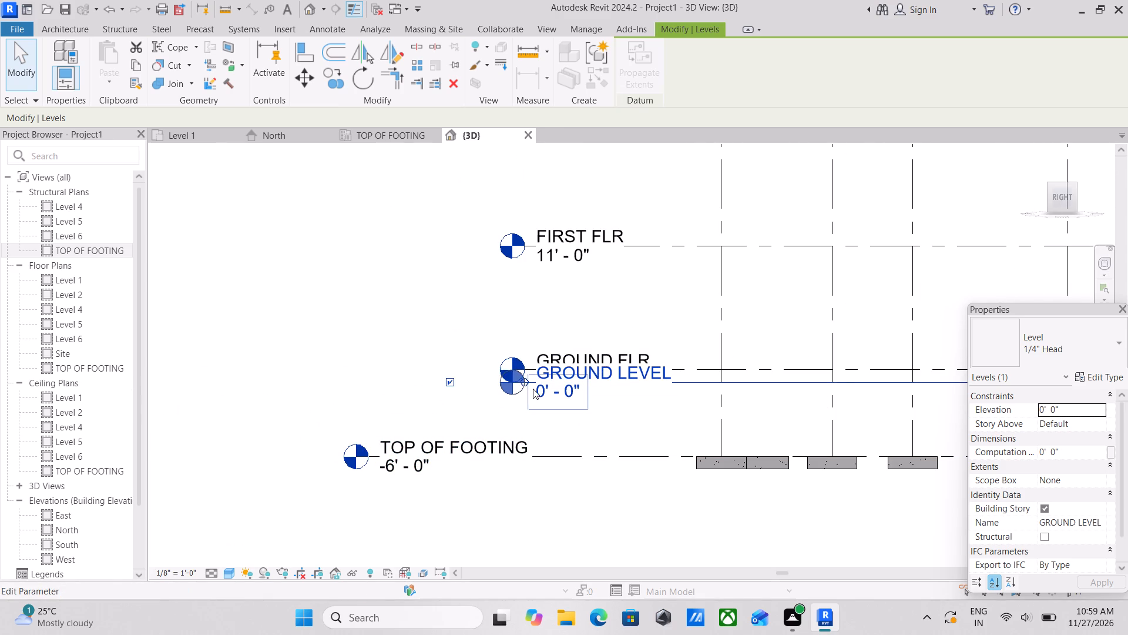
{"action": "left_click_drag", "start_coordinate": [526, 382], "coordinate": [437, 383]}
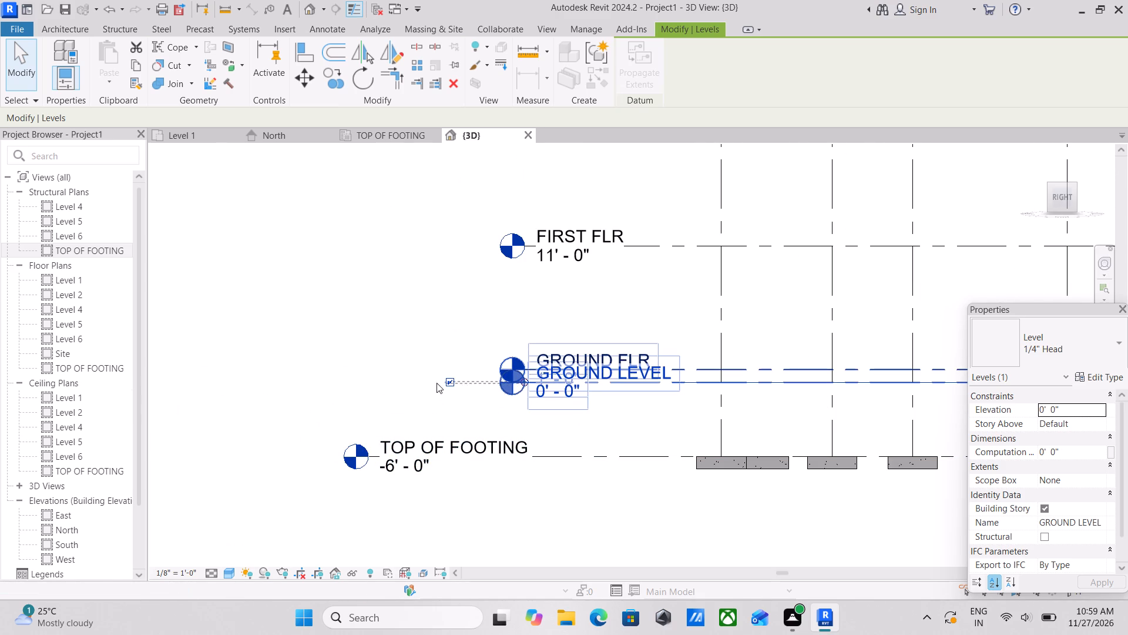
{"action": "left_click_drag", "start_coordinate": [437, 383], "coordinate": [418, 382]}
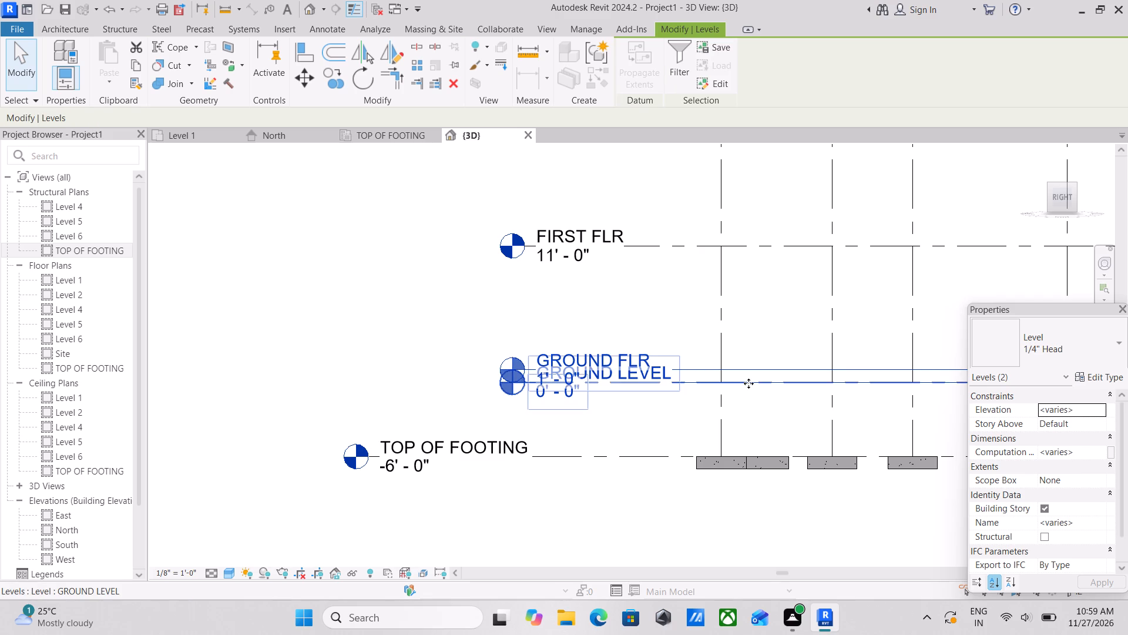
{"action": "left_click", "coordinate": [748, 383]}
{"action": "scroll", "coordinate": [785, 406], "scroll_direction": "up", "scroll_amount": 2}
{"action": "scroll", "coordinate": [385, 377], "scroll_direction": "up", "scroll_amount": 2}
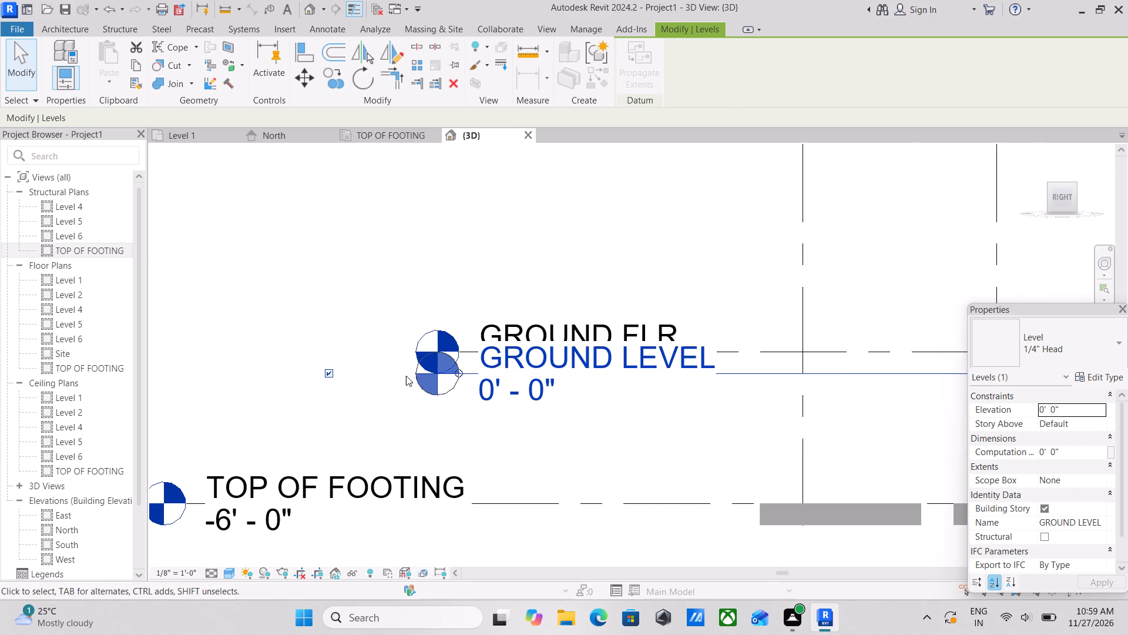
{"action": "left_click_drag", "start_coordinate": [456, 372], "coordinate": [441, 374]}
{"action": "scroll", "coordinate": [462, 372], "scroll_direction": "down", "scroll_amount": 4}
{"action": "scroll", "coordinate": [536, 389], "scroll_direction": "down", "scroll_amount": 2}
{"action": "middle_click_drag", "start_coordinate": [555, 392], "coordinate": [767, 405]}
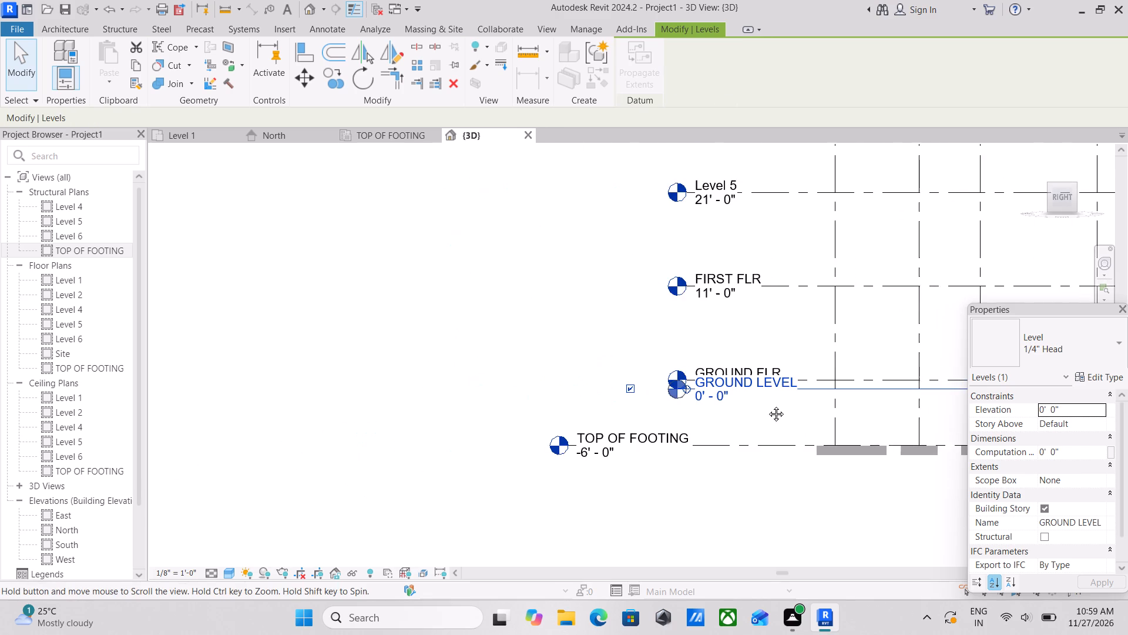
{"action": "scroll", "coordinate": [732, 400], "scroll_direction": "up", "scroll_amount": 6}
{"action": "scroll", "coordinate": [681, 384], "scroll_direction": "up", "scroll_amount": 2}
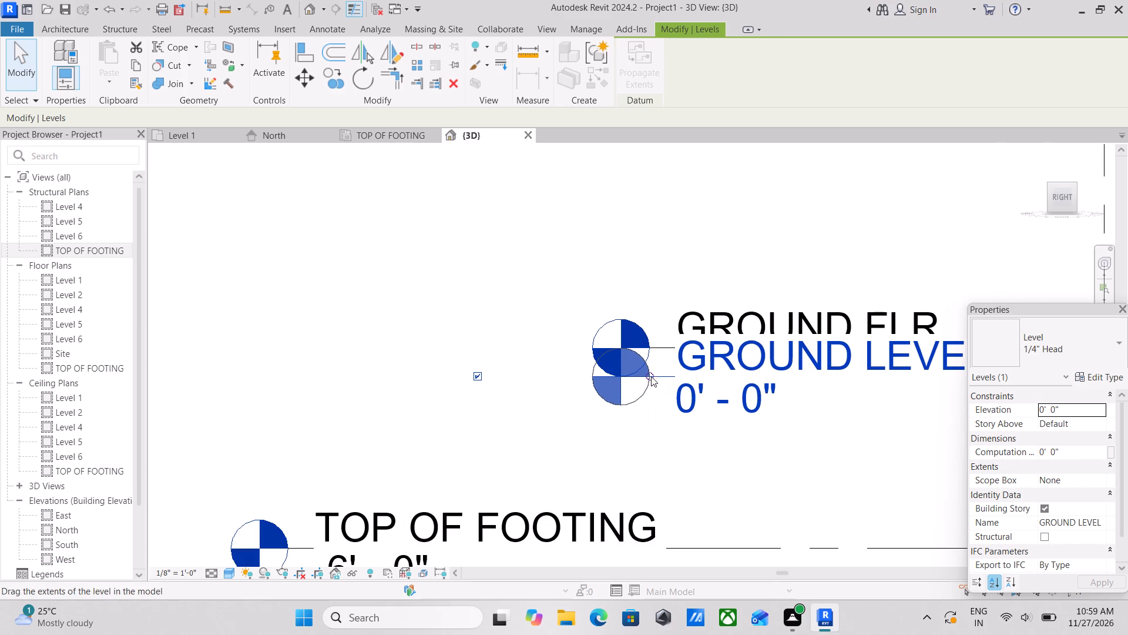
{"action": "left_click_drag", "start_coordinate": [651, 376], "coordinate": [338, 376]}
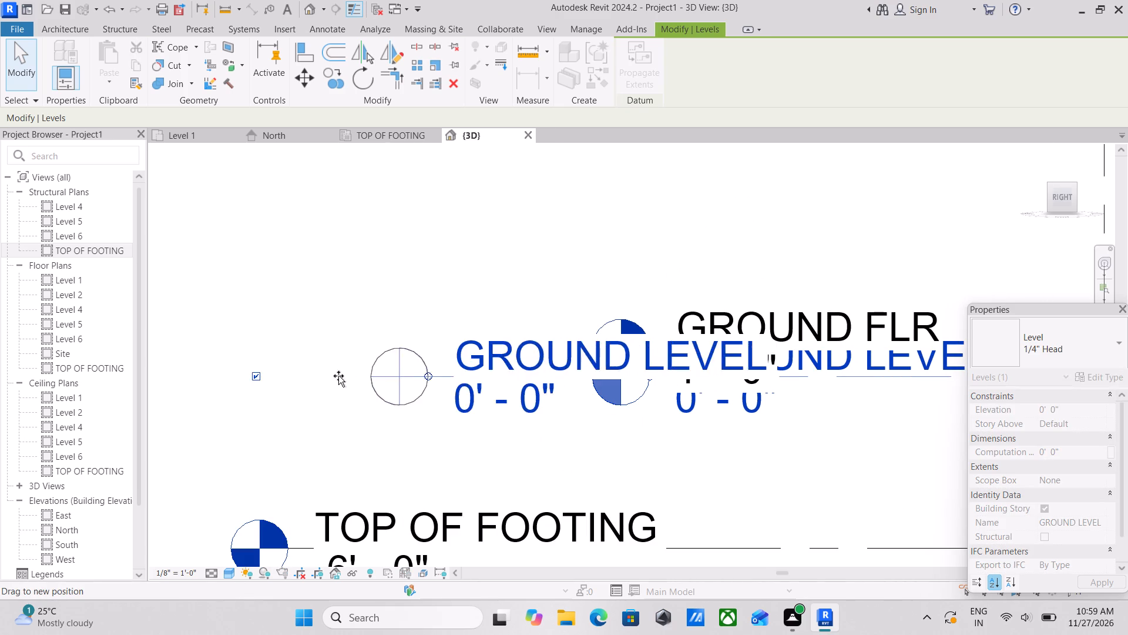
{"action": "left_click_drag", "start_coordinate": [338, 376], "coordinate": [234, 376]}
Extend the head end of the GROUND FLR level outward beyond the GROUND LEVEL head.
{"action": "scroll", "coordinate": [676, 413], "scroll_direction": "down", "scroll_amount": 2}
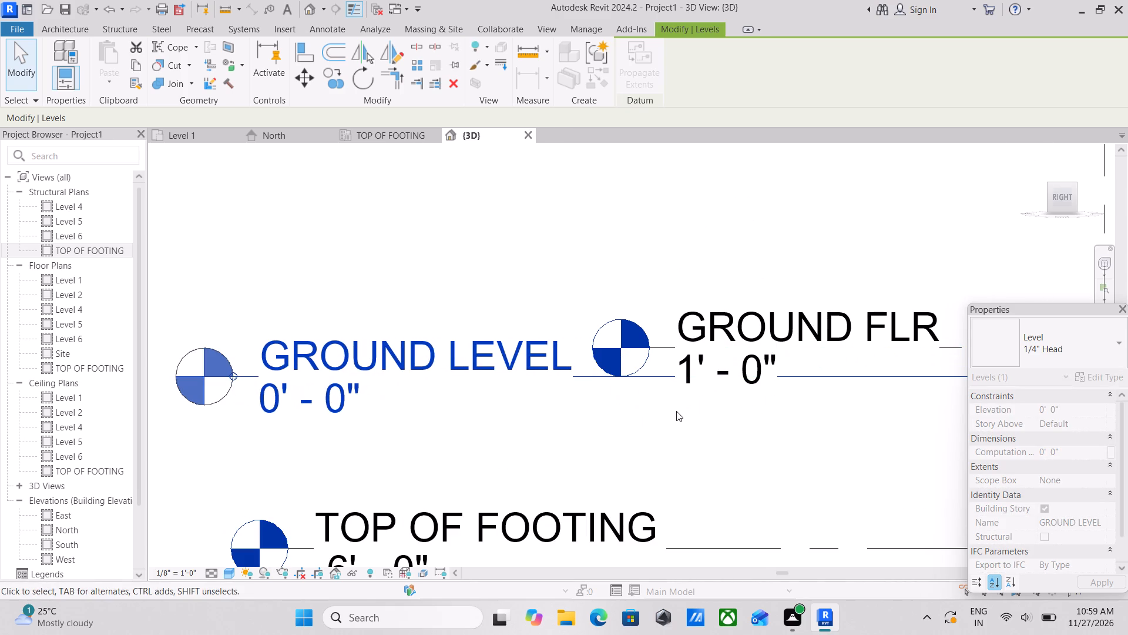
{"action": "middle_click_drag", "start_coordinate": [674, 409], "coordinate": [493, 383]}
{"action": "left_click", "coordinate": [750, 335]}
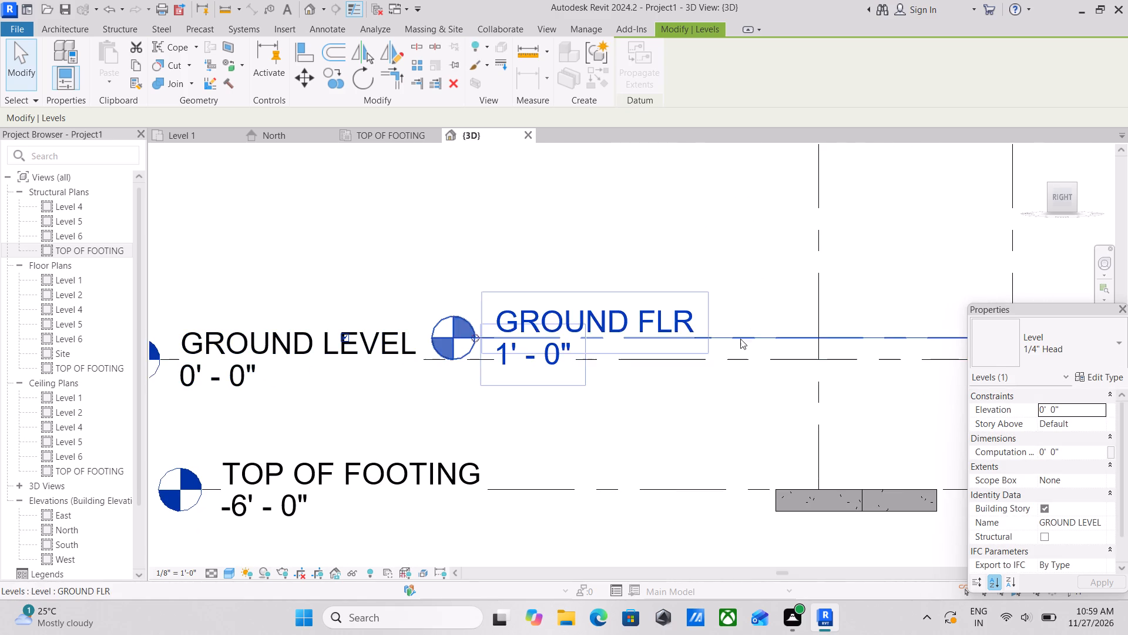
{"action": "scroll", "coordinate": [537, 392], "scroll_direction": "down", "scroll_amount": 1}
{"action": "middle_click_drag", "start_coordinate": [542, 392], "coordinate": [821, 402]}
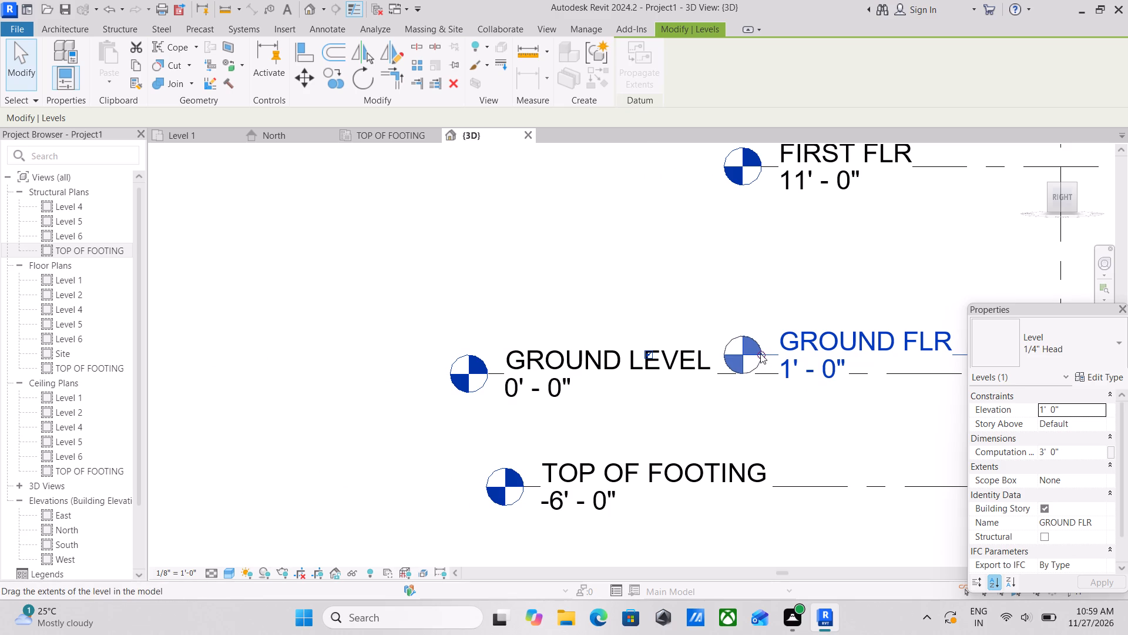
{"action": "left_click_drag", "start_coordinate": [762, 353], "coordinate": [302, 346]}
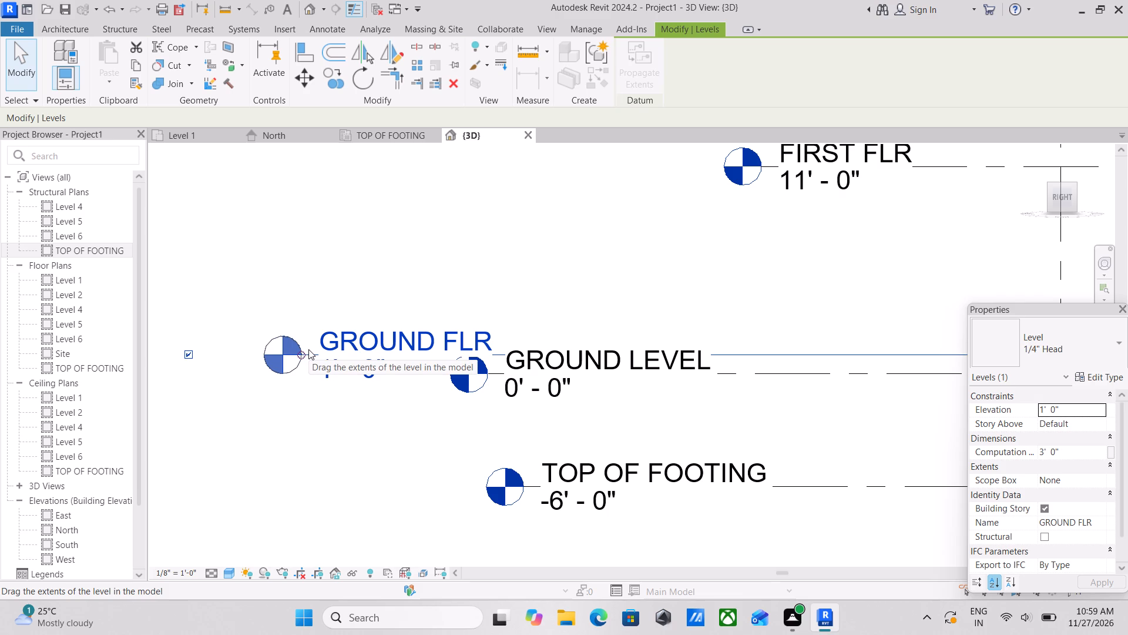
Examine the staggered level heads and how the footings sit at the TOP OF FOOTING level in the Right view.
{"action": "scroll", "coordinate": [308, 349], "scroll_direction": "up", "scroll_amount": 2}
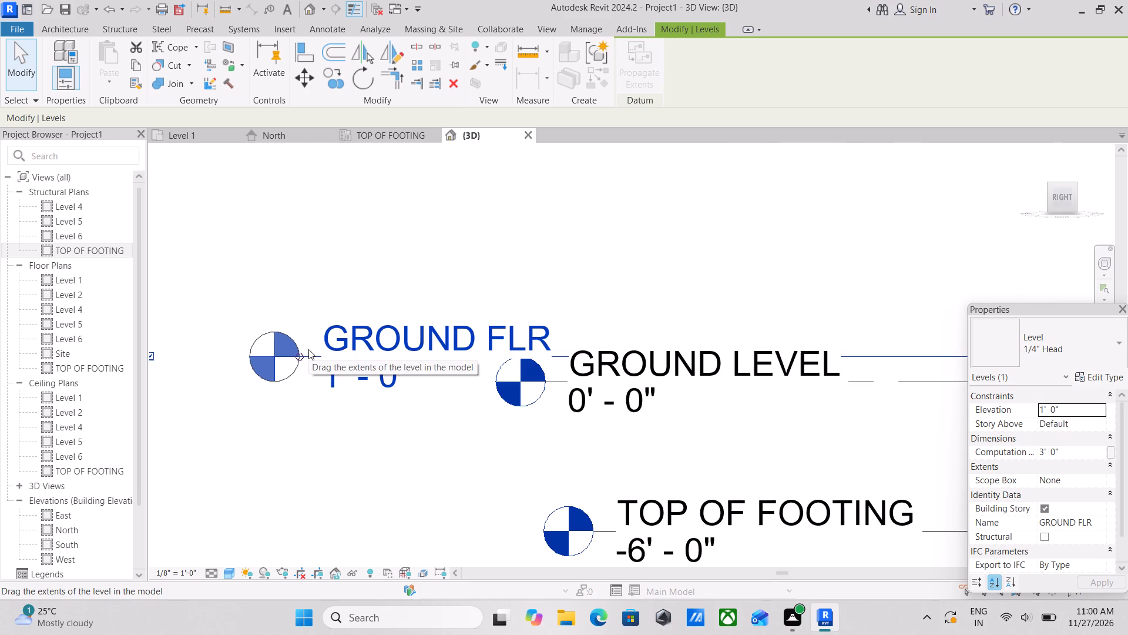
{"action": "scroll", "coordinate": [453, 379], "scroll_direction": "up", "scroll_amount": 2}
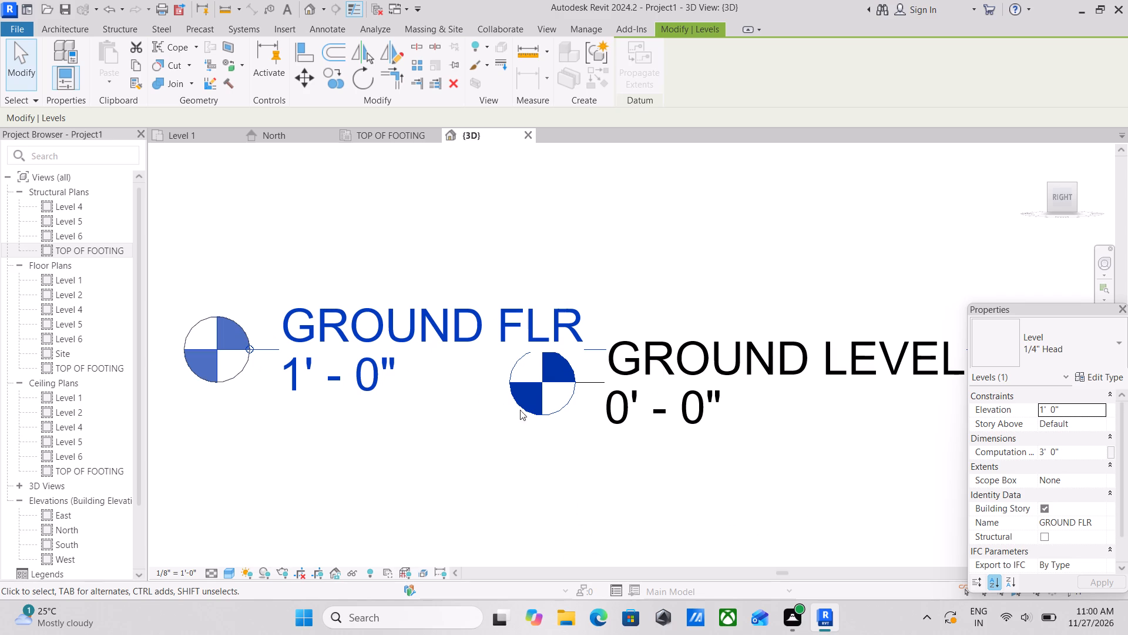
{"action": "scroll", "coordinate": [572, 432], "scroll_direction": "up", "scroll_amount": 1}
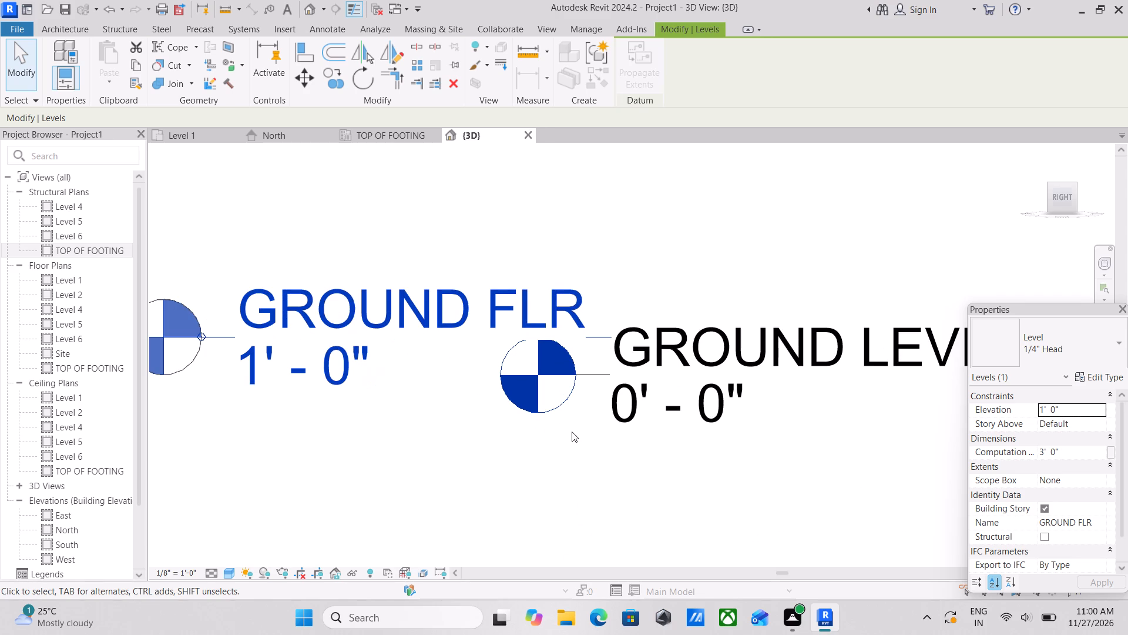
{"action": "scroll", "coordinate": [572, 432], "scroll_direction": "up", "scroll_amount": 2}
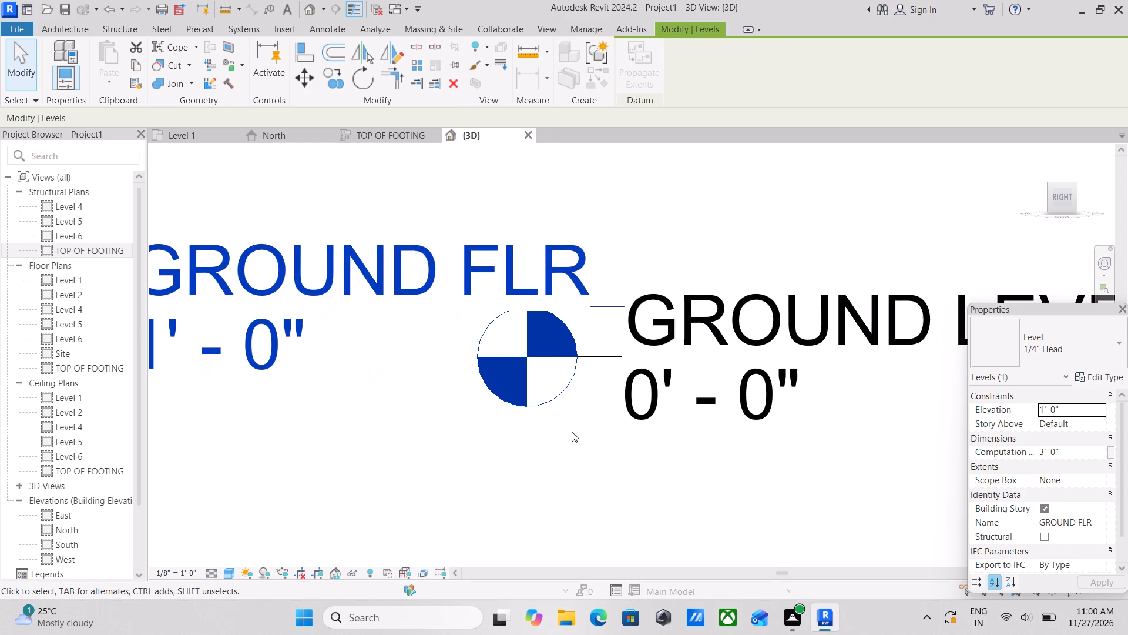
{"action": "scroll", "coordinate": [572, 432], "scroll_direction": "down", "scroll_amount": 2}
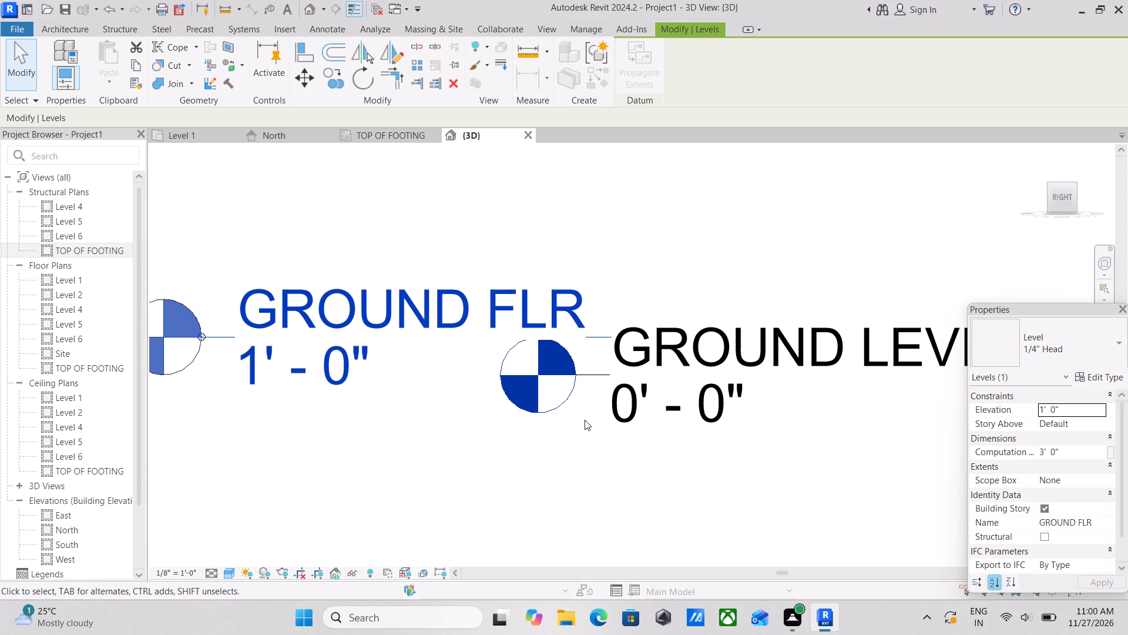
{"action": "scroll", "coordinate": [585, 420], "scroll_direction": "down", "scroll_amount": 3}
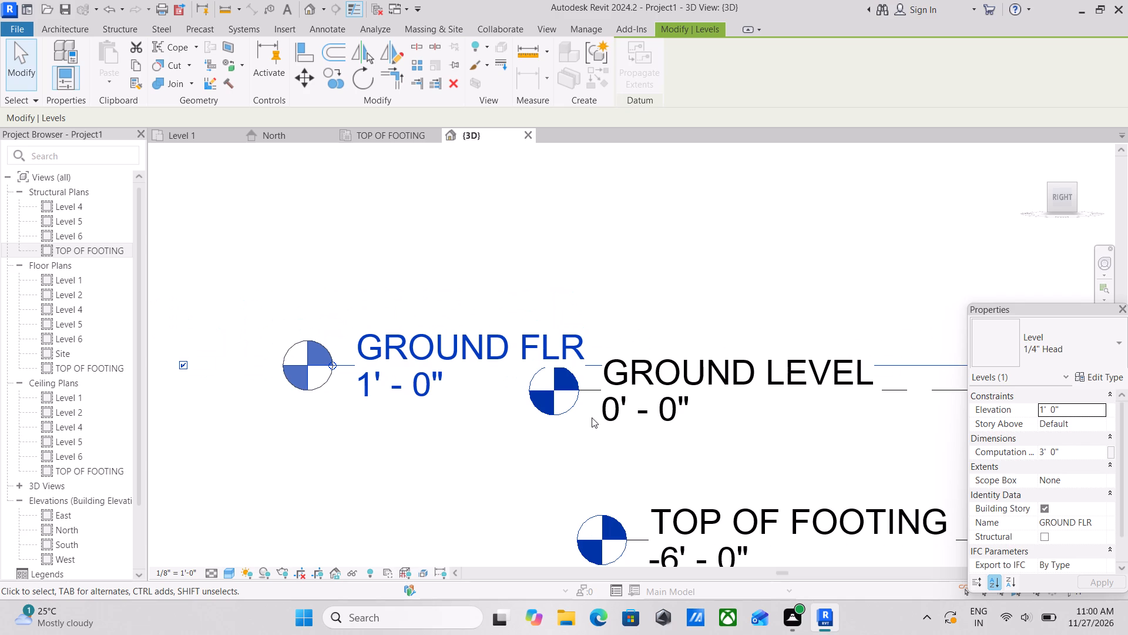
{"action": "scroll", "coordinate": [592, 417], "scroll_direction": "down", "scroll_amount": 1}
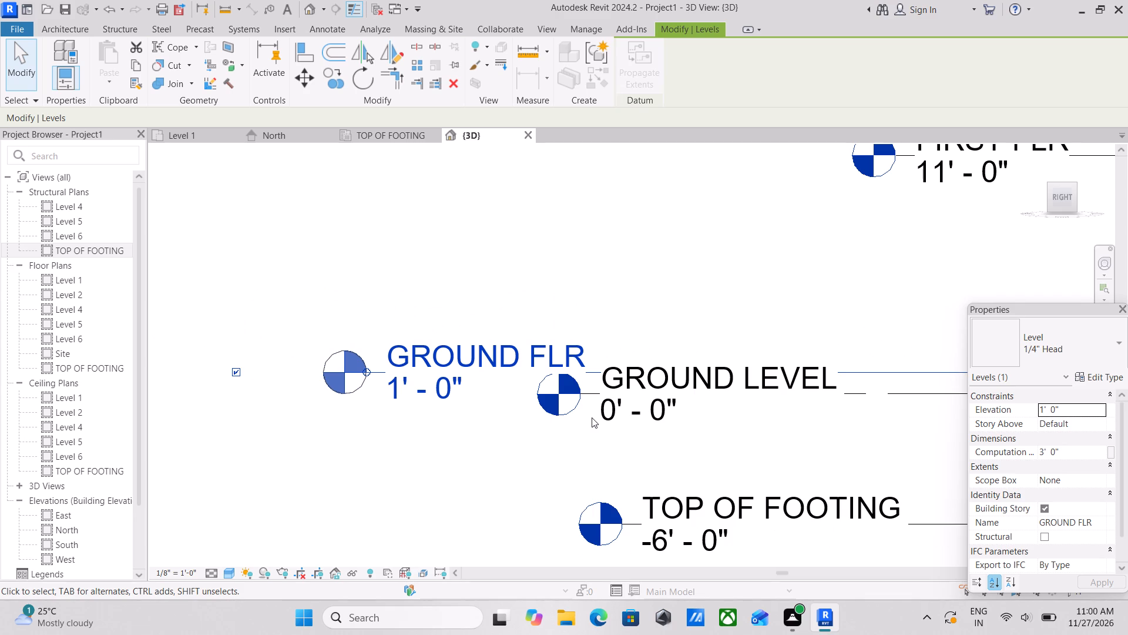
{"action": "scroll", "coordinate": [707, 445], "scroll_direction": "down", "scroll_amount": 3}
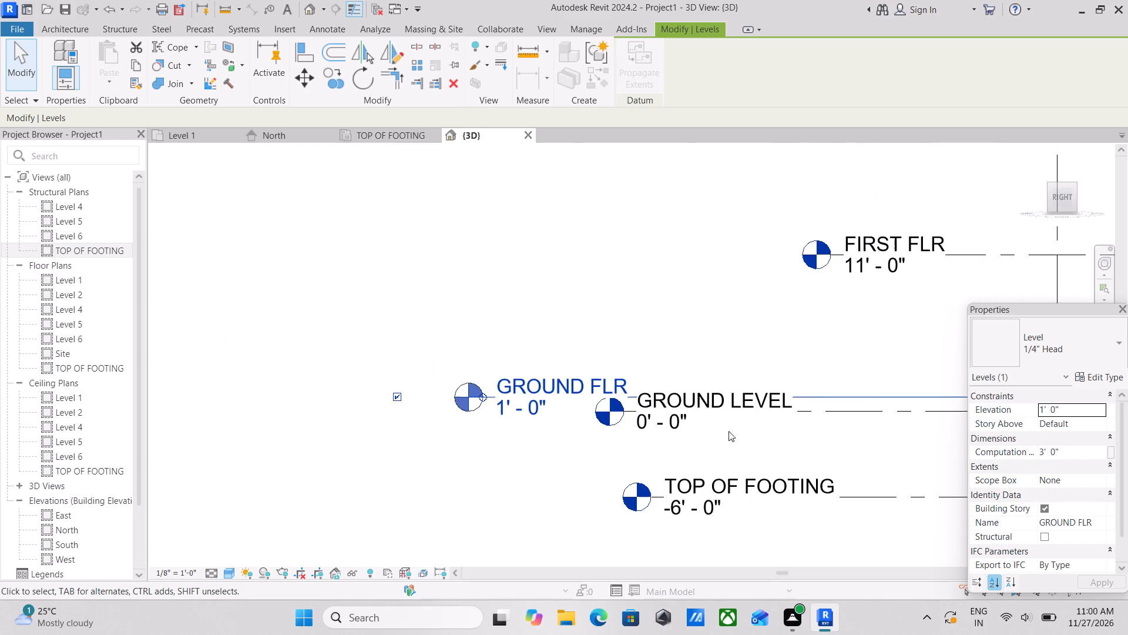
{"action": "scroll", "coordinate": [728, 431], "scroll_direction": "down", "scroll_amount": 1}
{"action": "middle_click_drag", "start_coordinate": [734, 427], "coordinate": [498, 360]}
{"action": "middle_click_drag", "start_coordinate": [734, 381], "coordinate": [589, 380]}
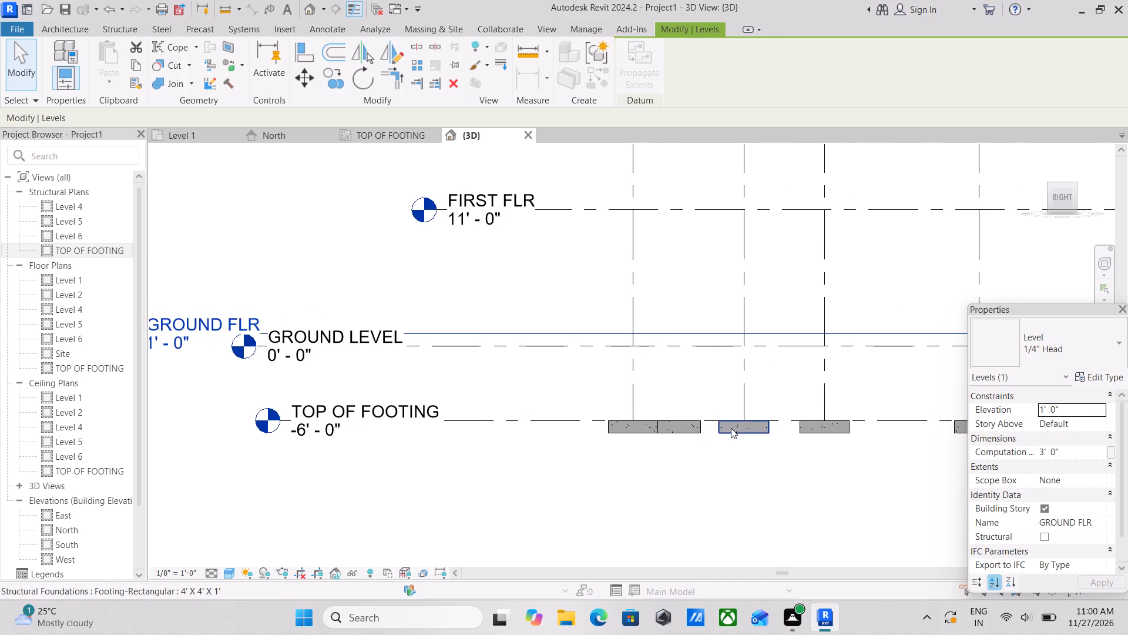
{"action": "scroll", "coordinate": [731, 429], "scroll_direction": "up", "scroll_amount": 2}
{"action": "scroll", "coordinate": [662, 427], "scroll_direction": "down", "scroll_amount": 2}
{"action": "middle_click_drag", "start_coordinate": [662, 427], "coordinate": [660, 444]}
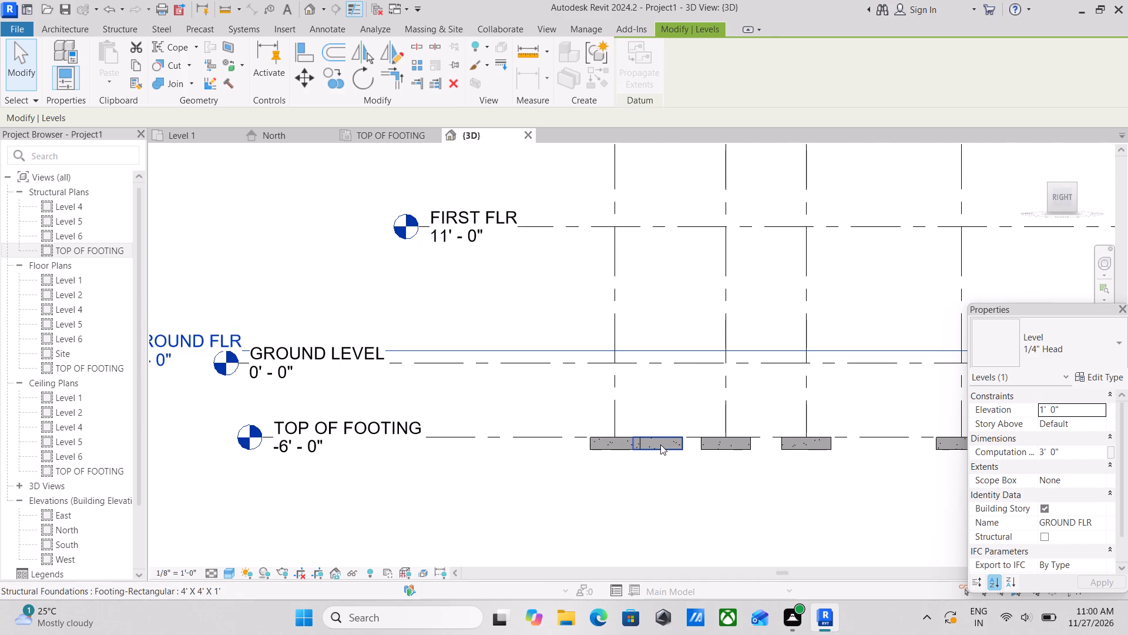
{"action": "scroll", "coordinate": [660, 444], "scroll_direction": "up", "scroll_amount": 1}
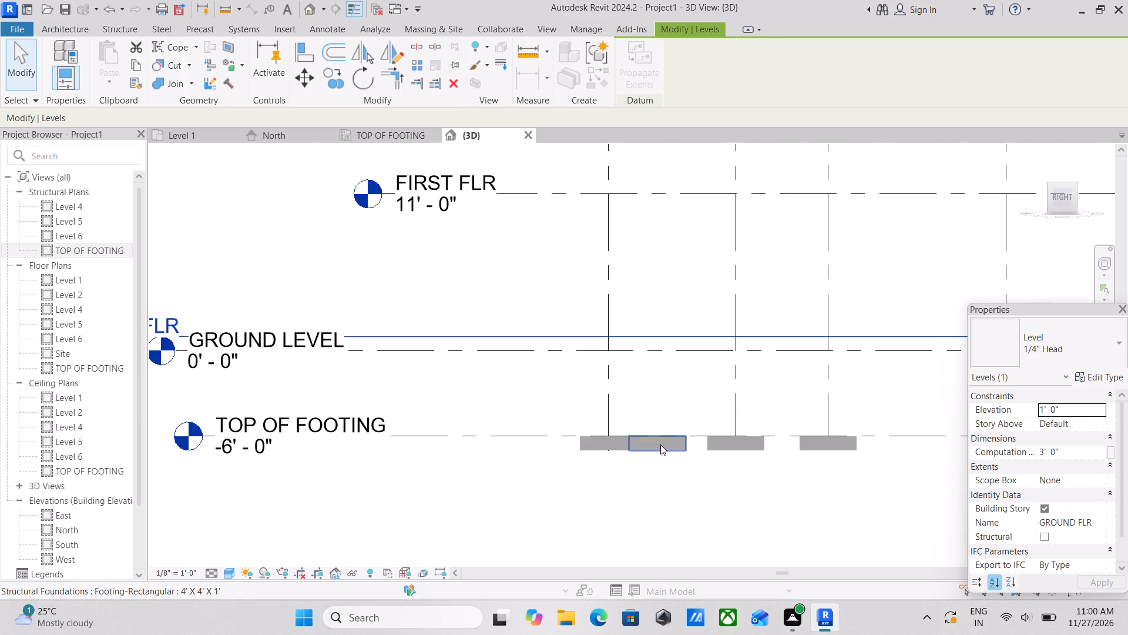
{"action": "scroll", "coordinate": [660, 444], "scroll_direction": "up", "scroll_amount": 2}
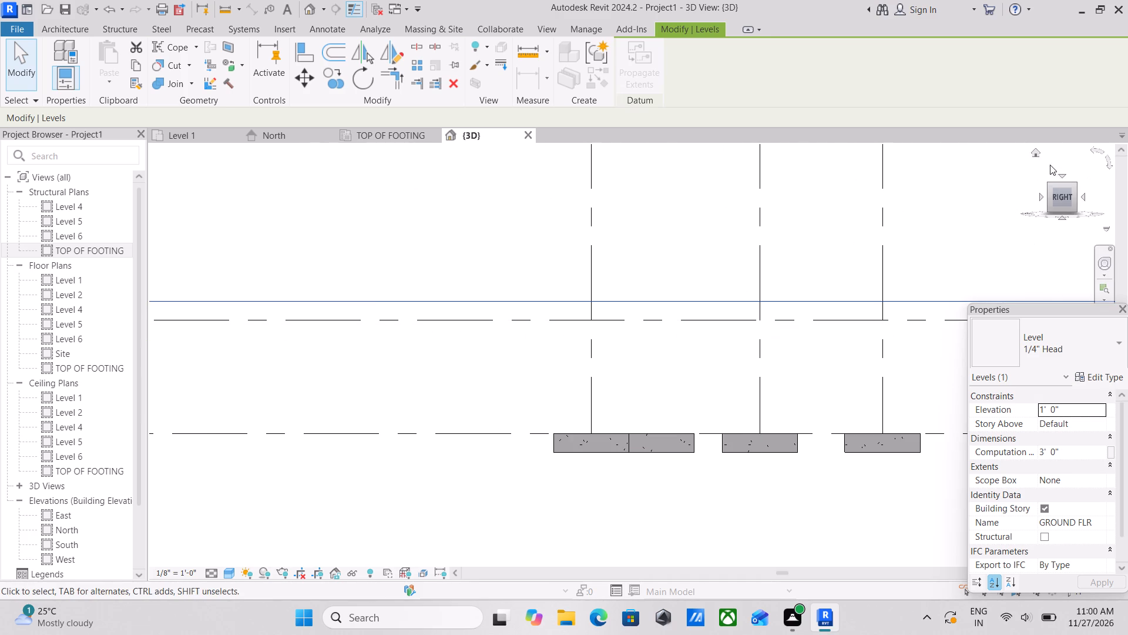
Load the Pile Cap-3 Pile family and apply its 71"x79"x35" type to the corner footing at the bubble end of grid 1.
{"action": "left_click", "coordinate": [1050, 186]}
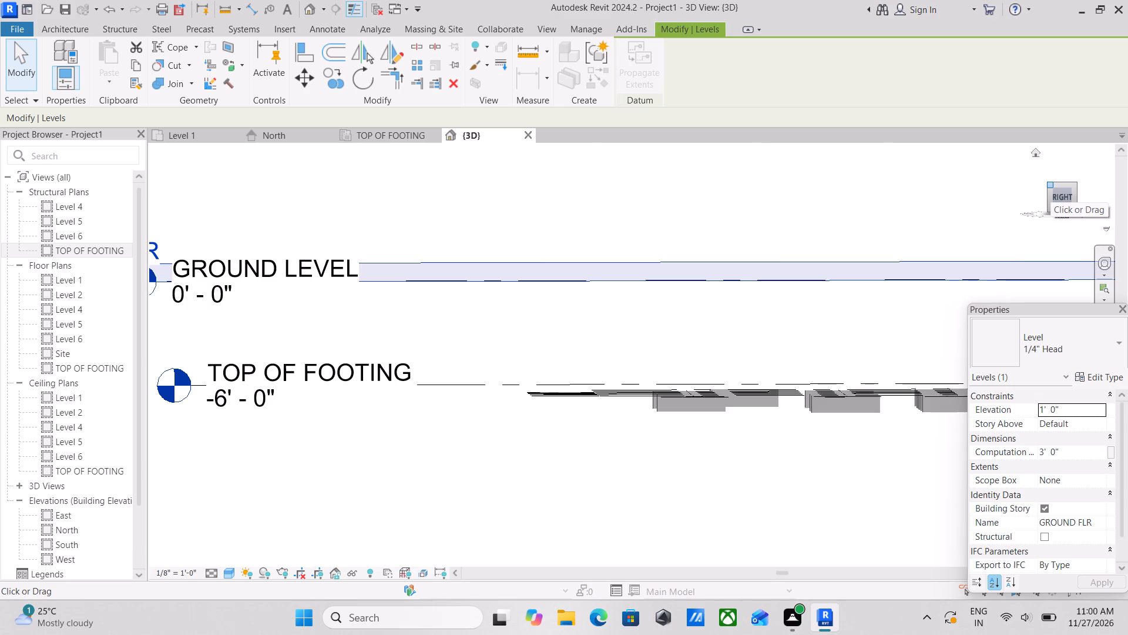
{"action": "scroll", "coordinate": [649, 435], "scroll_direction": "up", "scroll_amount": 1}
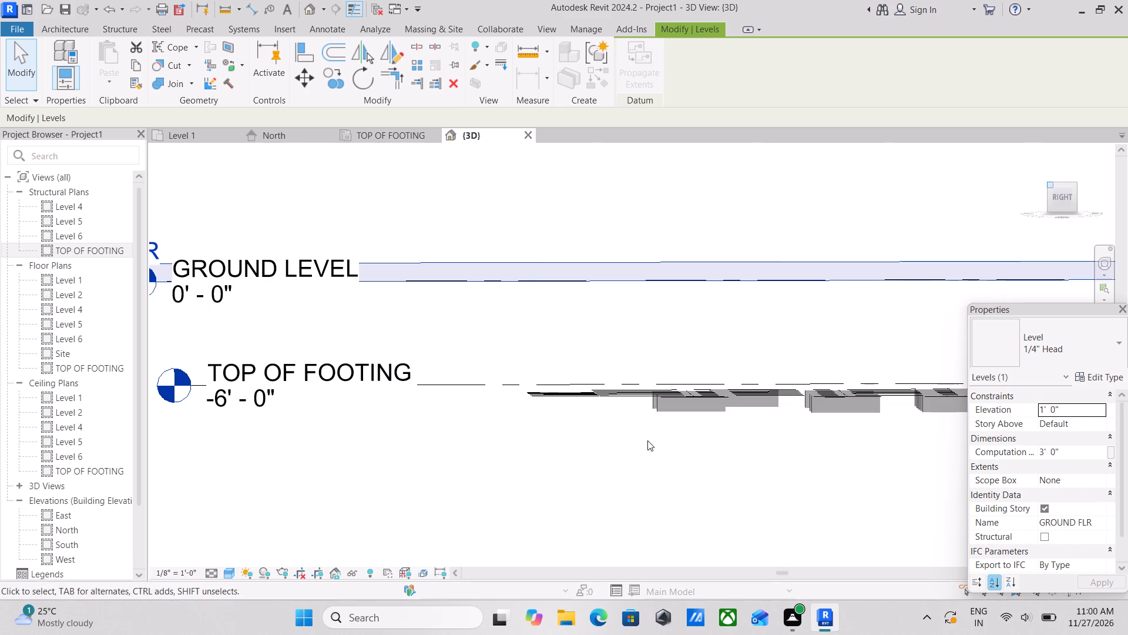
{"action": "scroll", "coordinate": [647, 440], "scroll_direction": "up", "scroll_amount": 3}
{"action": "scroll", "coordinate": [715, 333], "scroll_direction": "up", "scroll_amount": 1}
{"action": "middle_click_drag", "start_coordinate": [639, 420], "coordinate": [661, 449]}
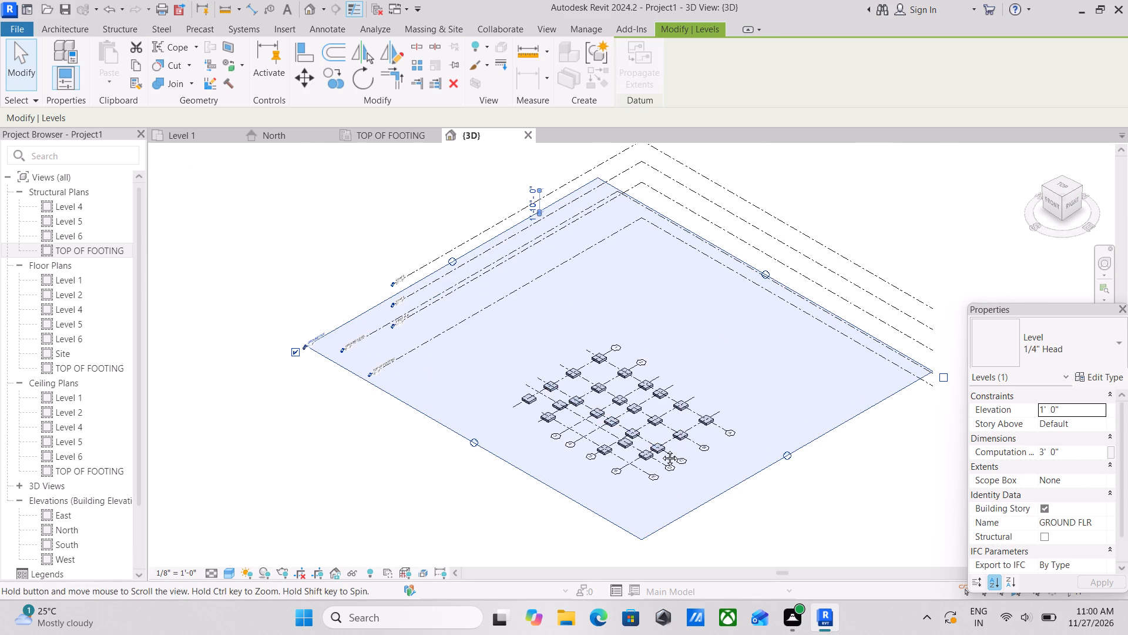
{"action": "middle_click_drag", "start_coordinate": [661, 449], "coordinate": [679, 472]}
{"action": "scroll", "coordinate": [641, 393], "scroll_direction": "up", "scroll_amount": 2}
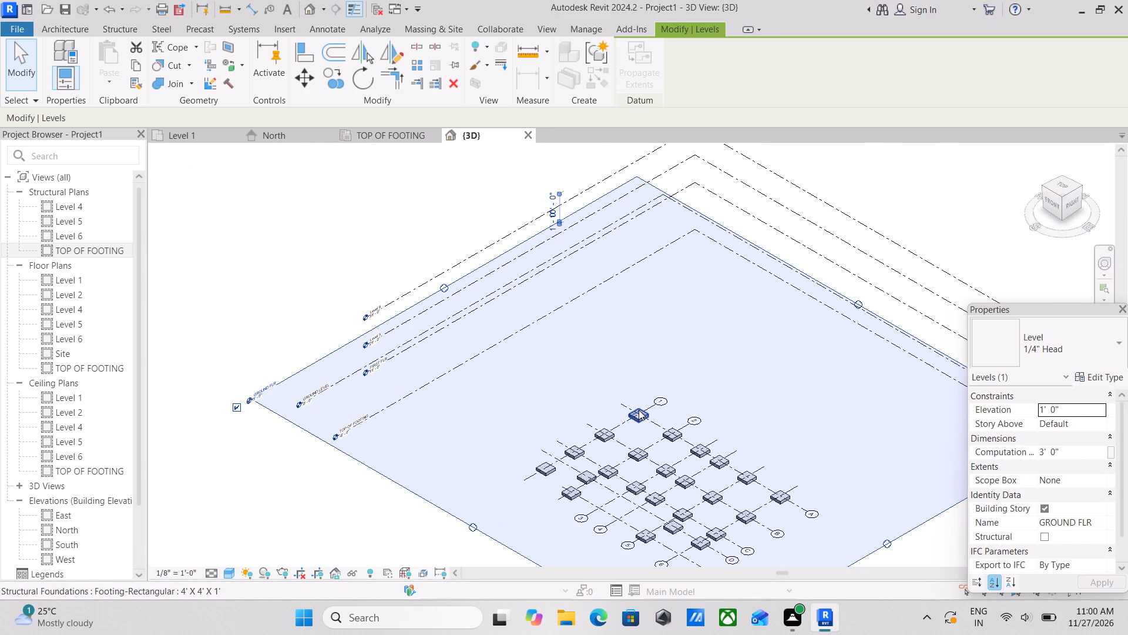
{"action": "left_click", "coordinate": [639, 410]}
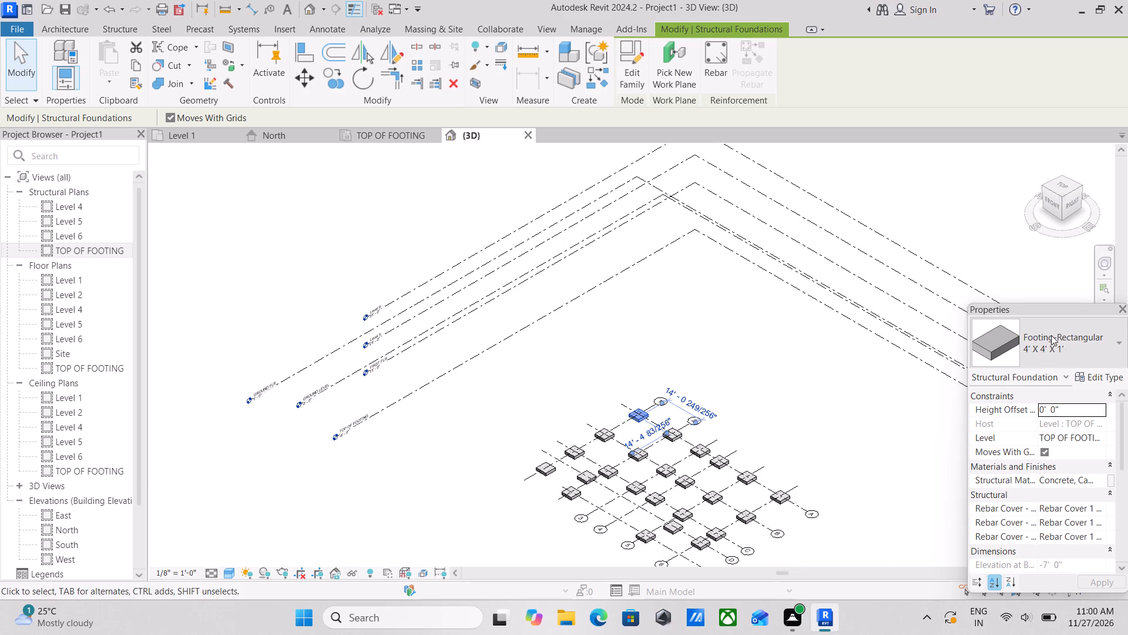
{"action": "left_click", "coordinate": [1108, 377]}
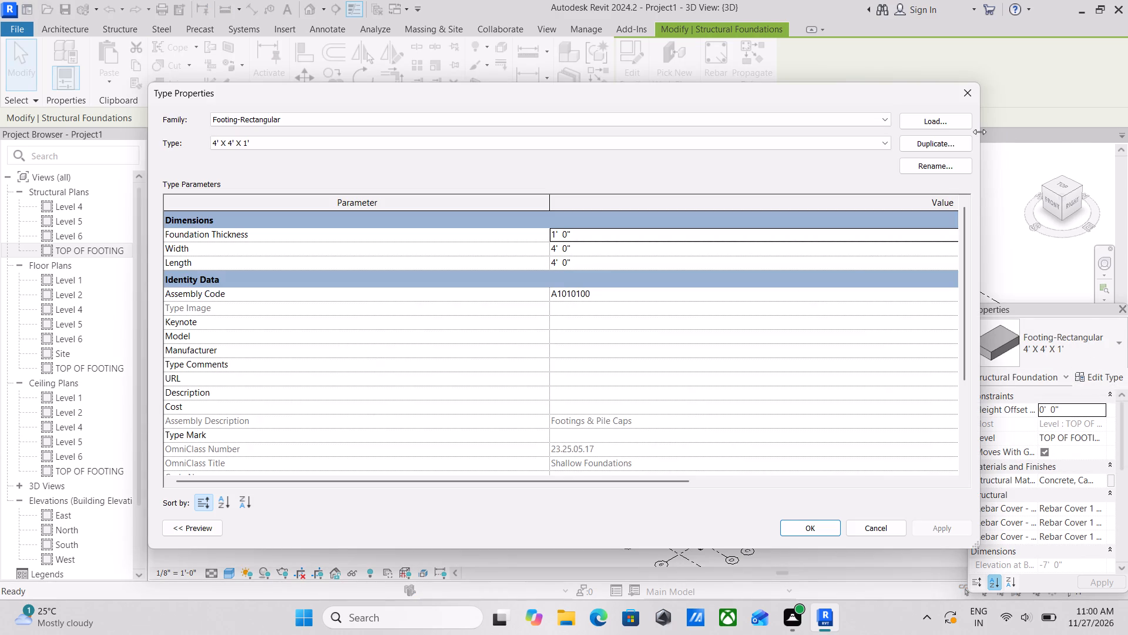
{"action": "left_click", "coordinate": [951, 122]}
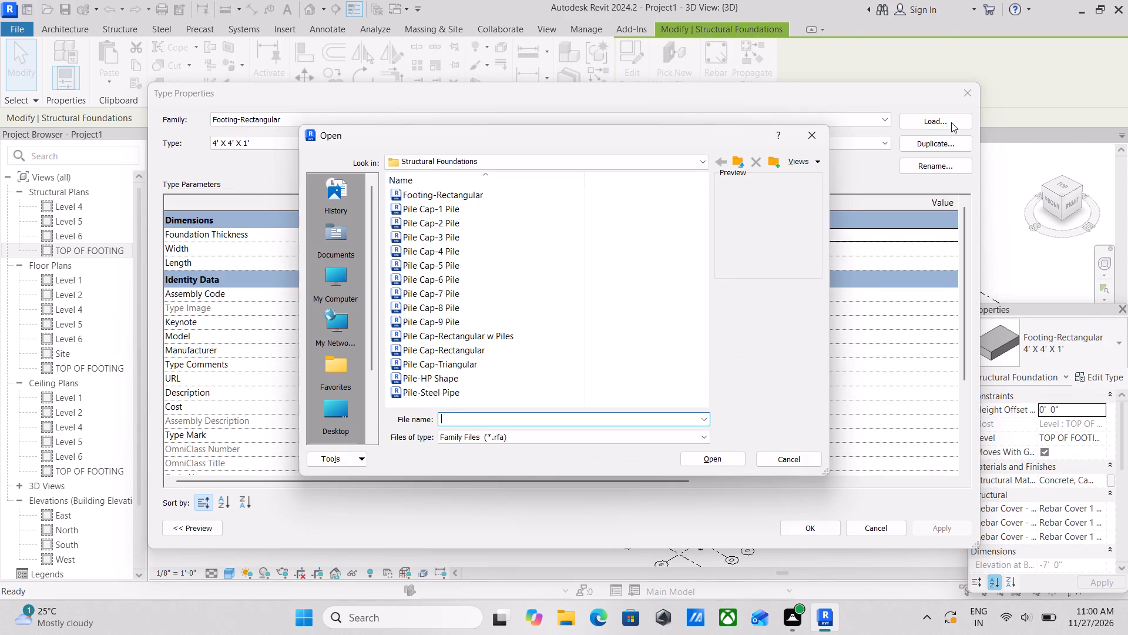
{"action": "left_click", "coordinate": [452, 208]}
{"action": "left_click", "coordinate": [446, 225]}
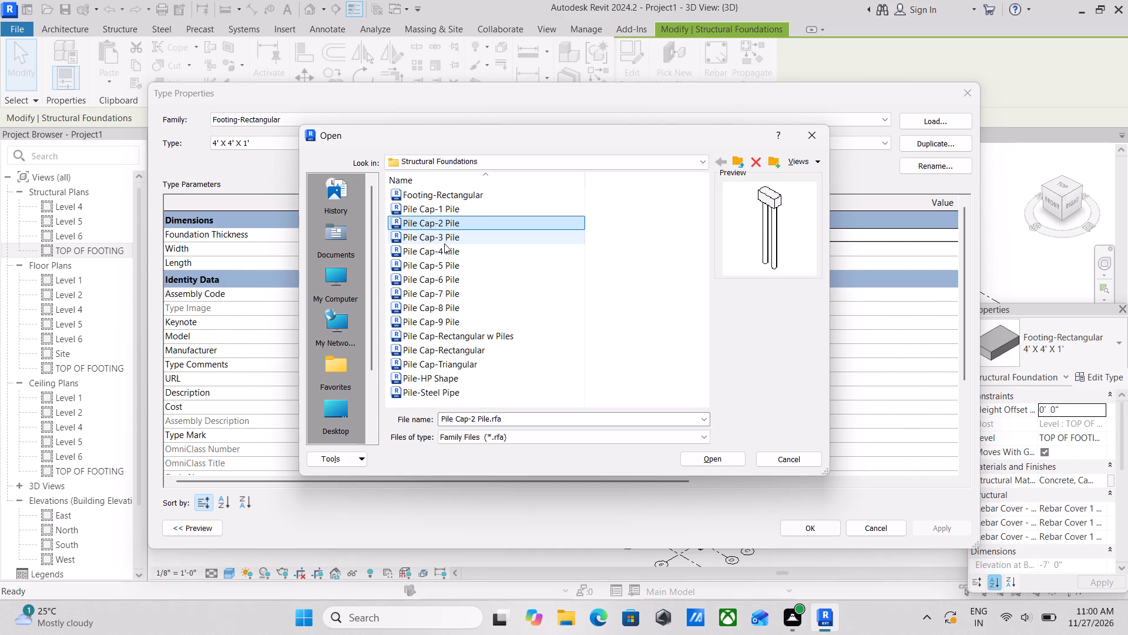
{"action": "left_click", "coordinate": [443, 244]}
{"action": "left_click", "coordinate": [448, 235]}
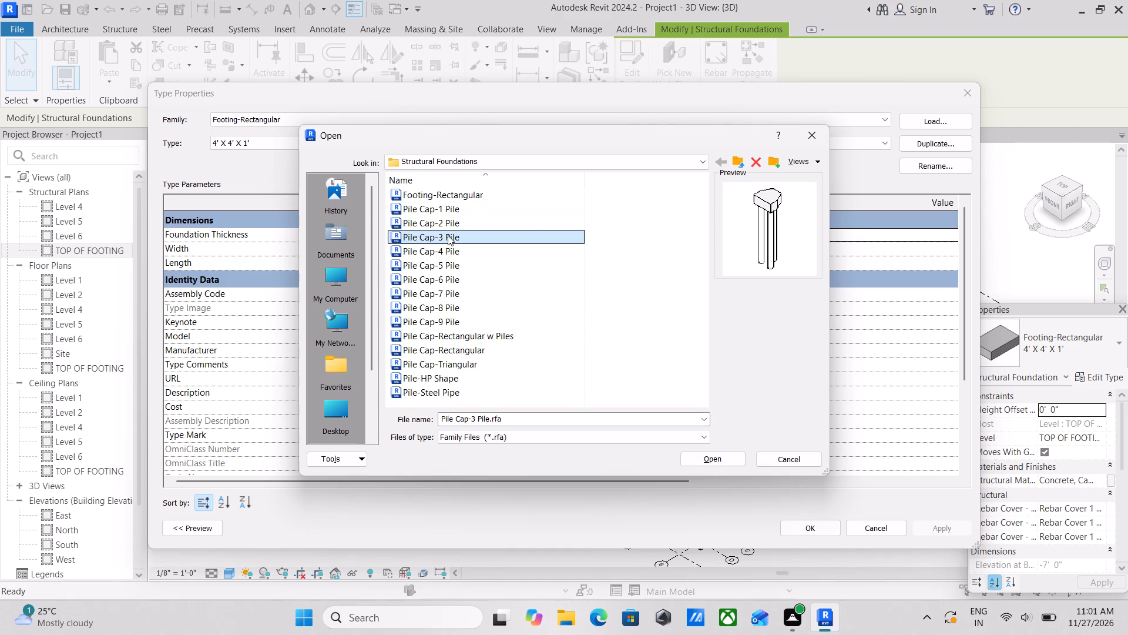
{"action": "left_click", "coordinate": [717, 458]}
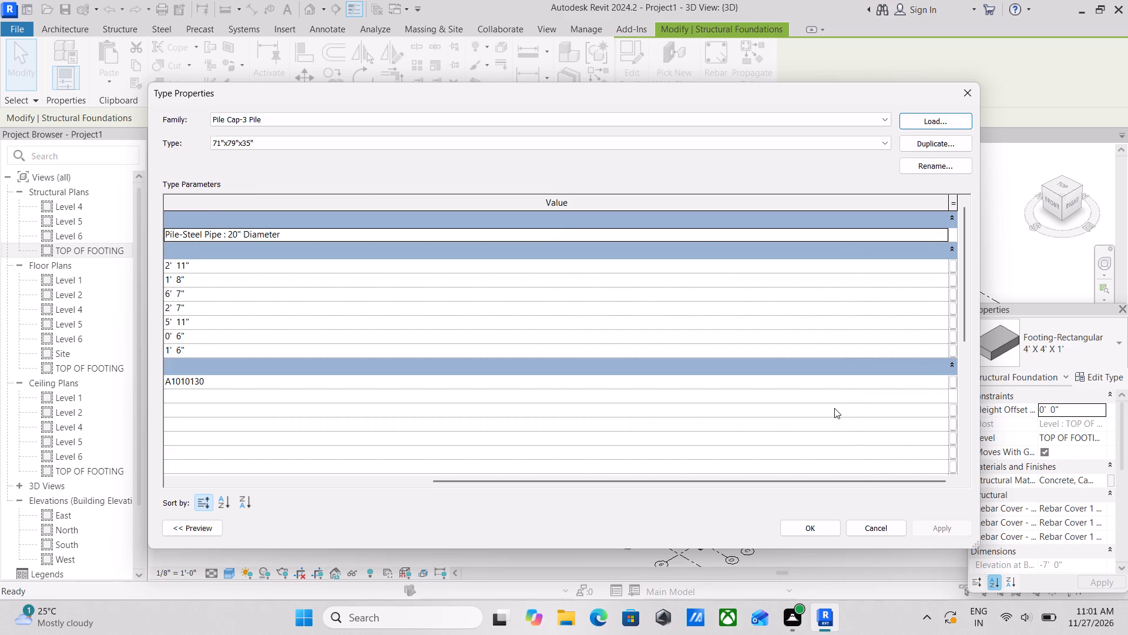
{"action": "left_click", "coordinate": [797, 528]}
Examine the three-pile foundation against the other footings and the TOP OF FOOTING level, from the Right side and in isometric view.
{"action": "scroll", "coordinate": [639, 422], "scroll_direction": "up", "scroll_amount": 2}
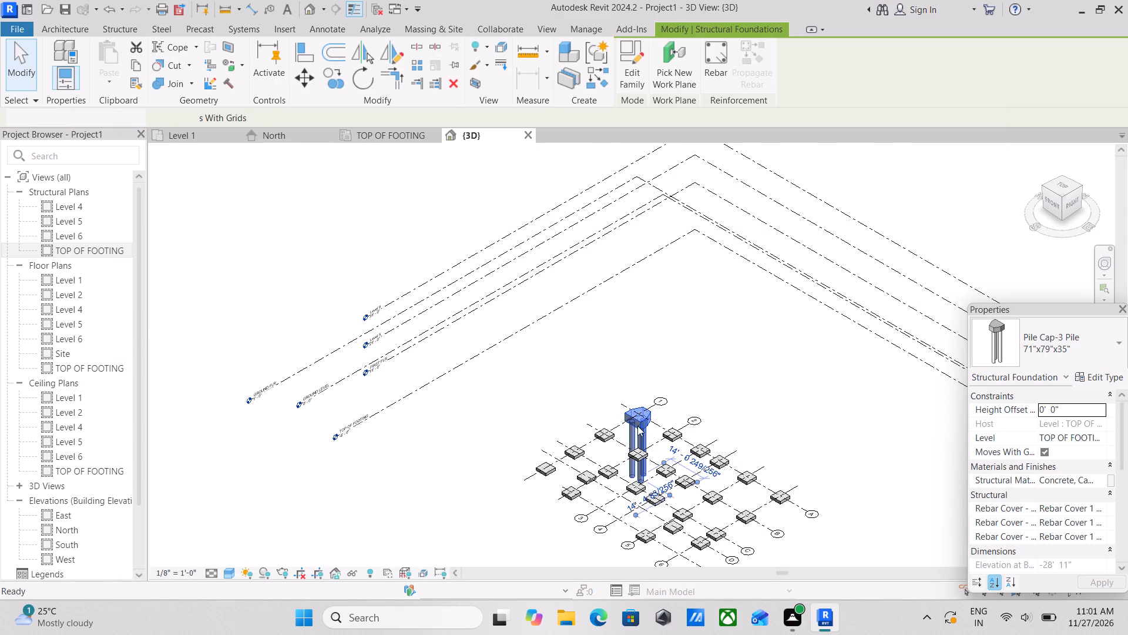
{"action": "scroll", "coordinate": [637, 426], "scroll_direction": "up", "scroll_amount": 3}
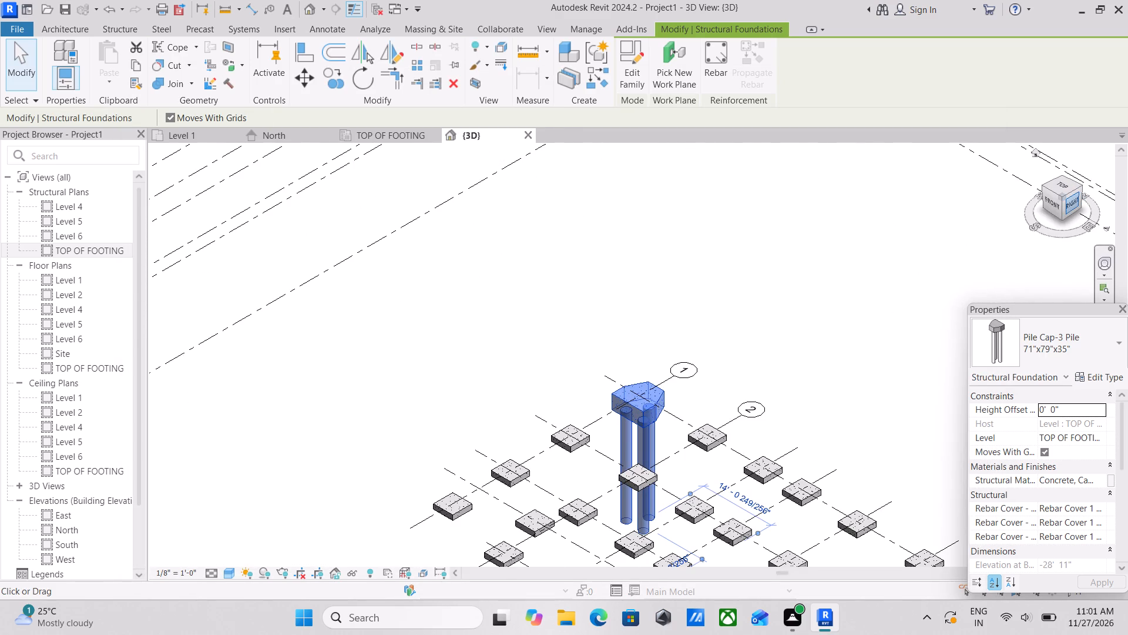
{"action": "left_click", "coordinate": [1075, 202]}
{"action": "scroll", "coordinate": [798, 339], "scroll_direction": "down", "scroll_amount": 4}
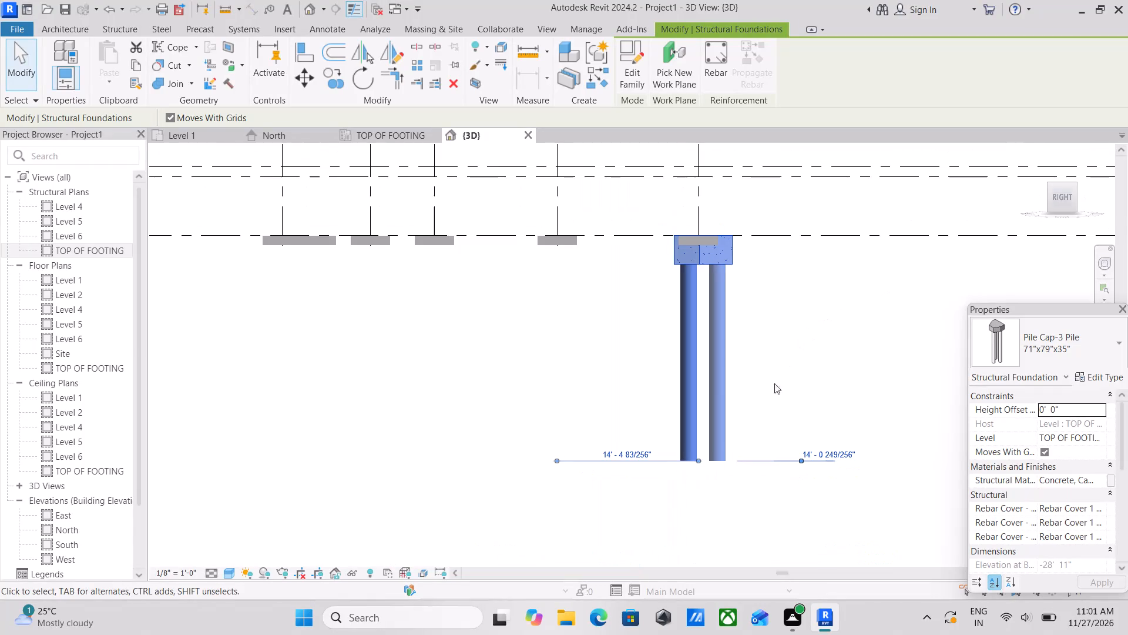
{"action": "middle_click_drag", "start_coordinate": [728, 366], "coordinate": [761, 409]}
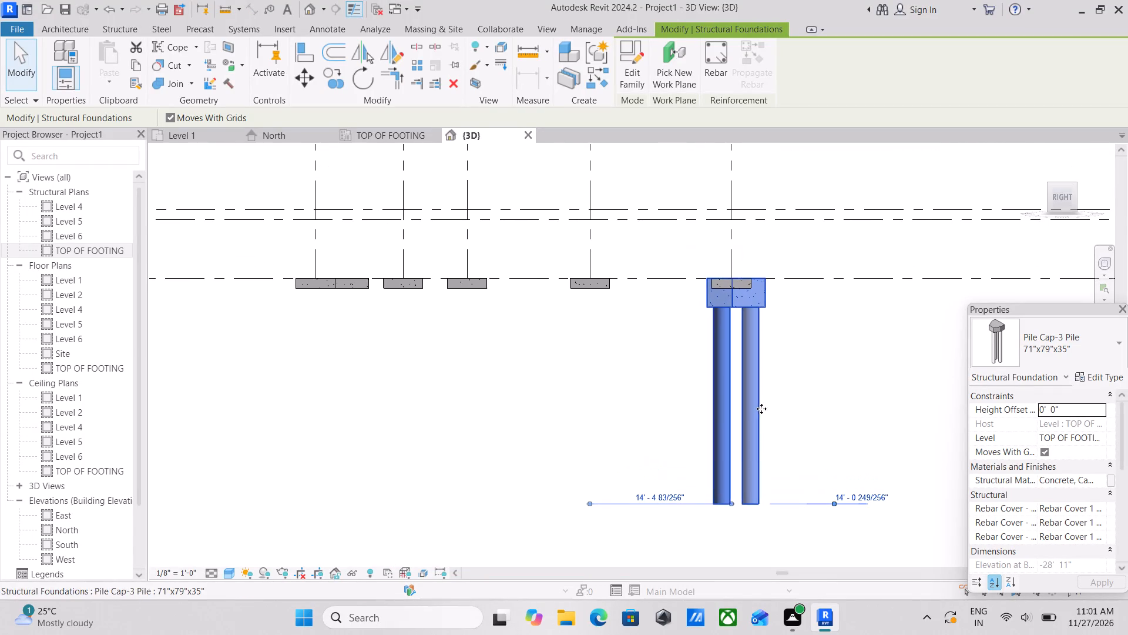
{"action": "scroll", "coordinate": [752, 337], "scroll_direction": "up", "scroll_amount": 2}
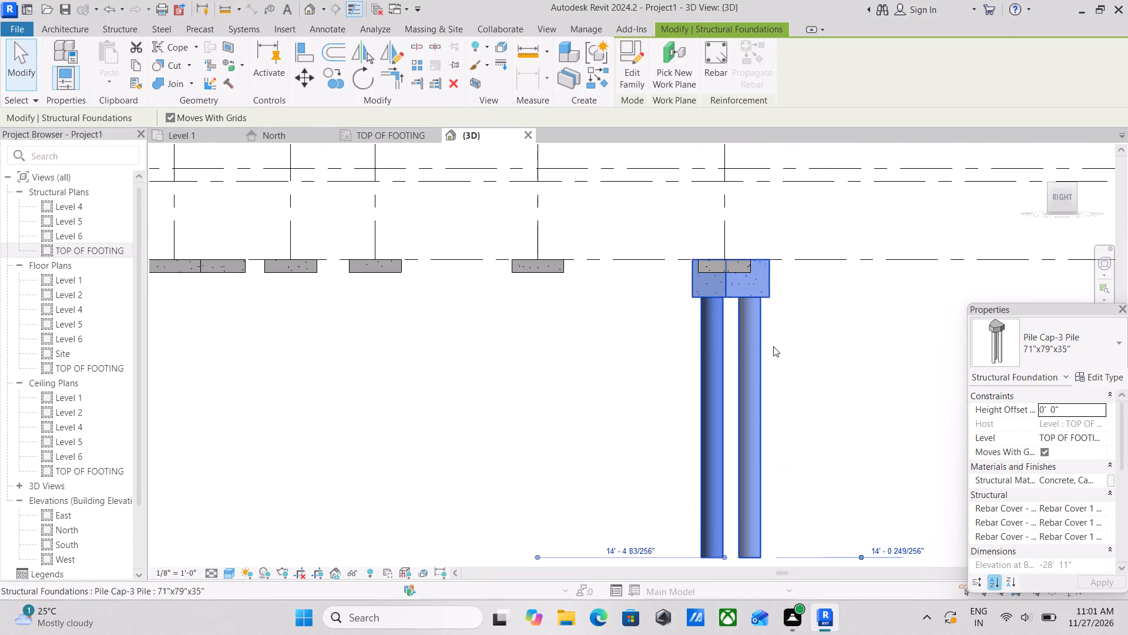
{"action": "scroll", "coordinate": [773, 346], "scroll_direction": "down", "scroll_amount": 4}
{"action": "middle_click_drag", "start_coordinate": [791, 369], "coordinate": [826, 403]}
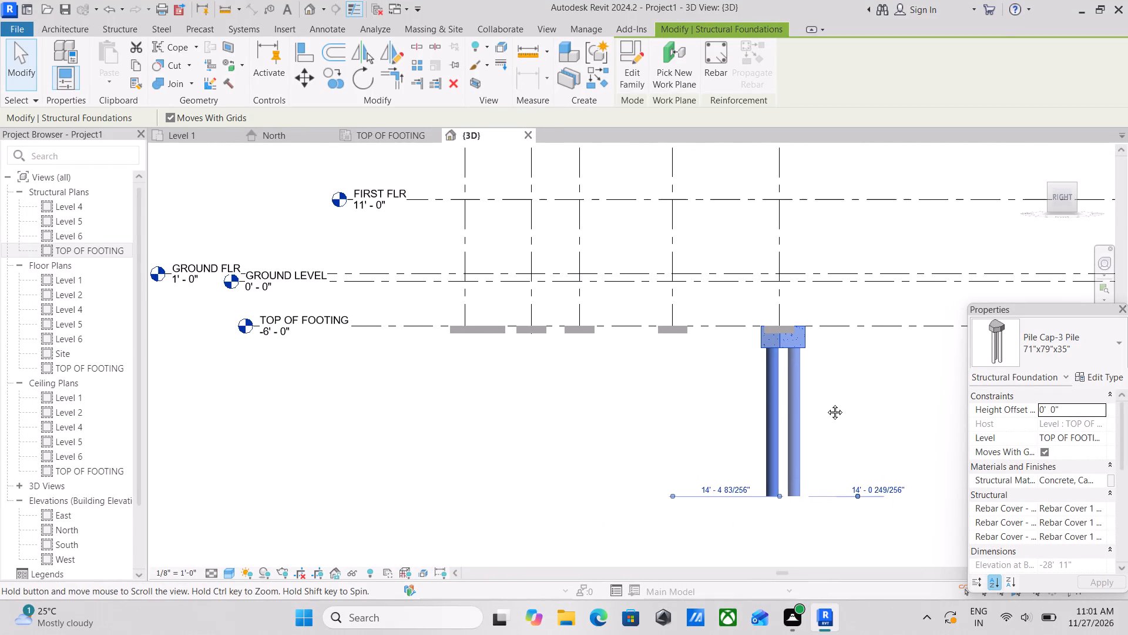
{"action": "left_click", "coordinate": [1050, 184]}
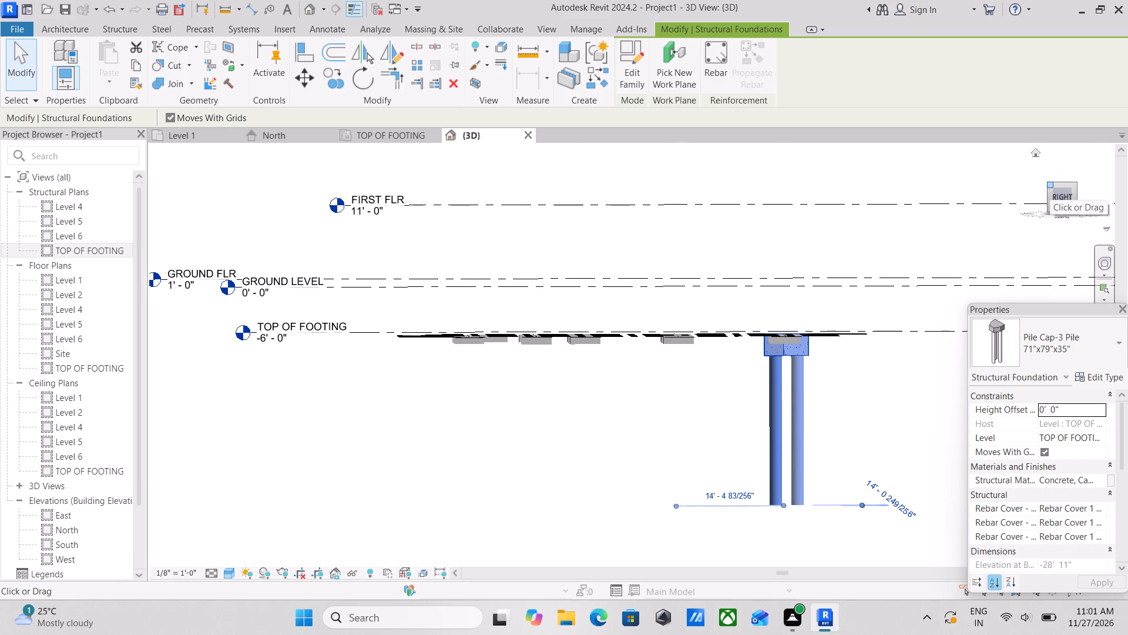
{"action": "scroll", "coordinate": [916, 387], "scroll_direction": "up", "scroll_amount": 1}
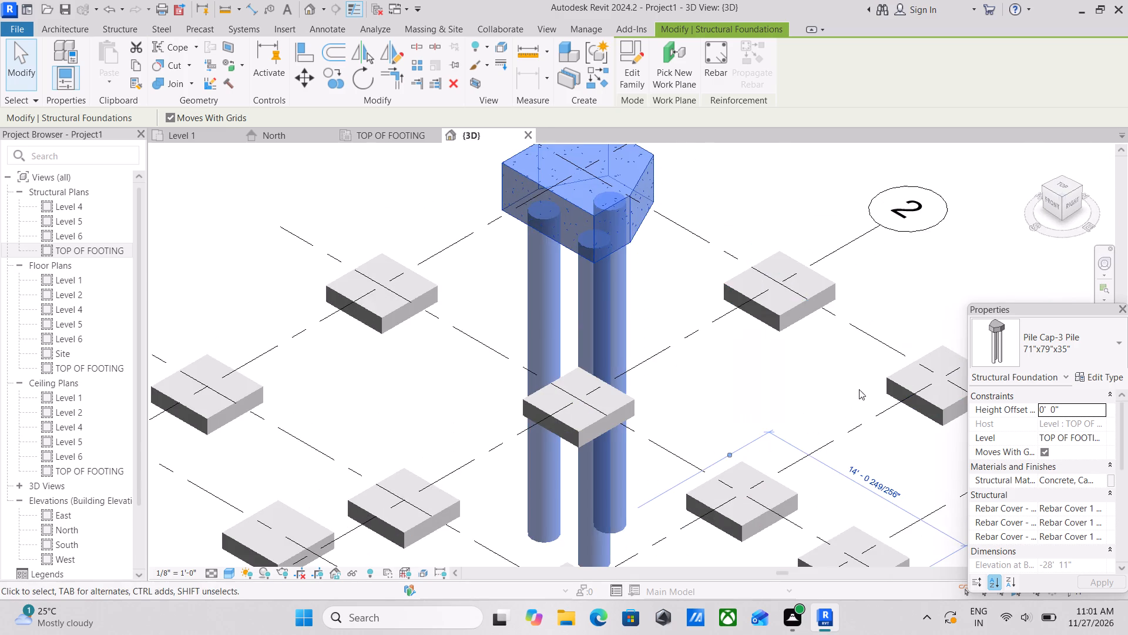
{"action": "scroll", "coordinate": [857, 389], "scroll_direction": "up", "scroll_amount": 1}
{"action": "scroll", "coordinate": [779, 381], "scroll_direction": "down", "scroll_amount": 3}
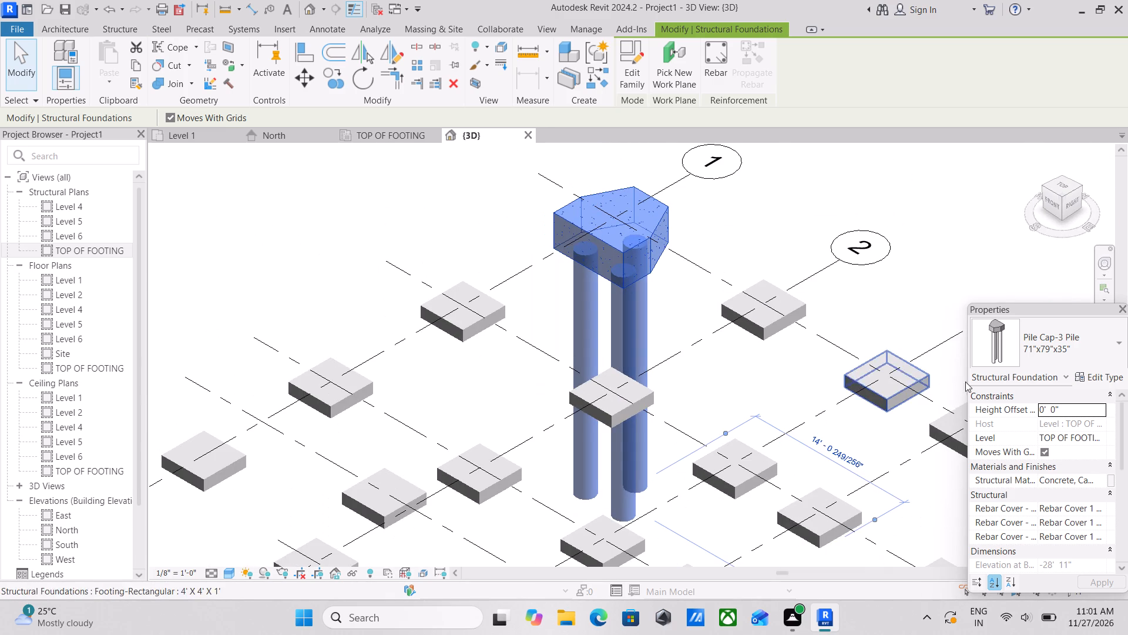
Review the Pile Cap-3 Pile type parameters, including its pile type, foundation thickness, width indent and lengths.
{"action": "left_click", "coordinate": [1098, 375]}
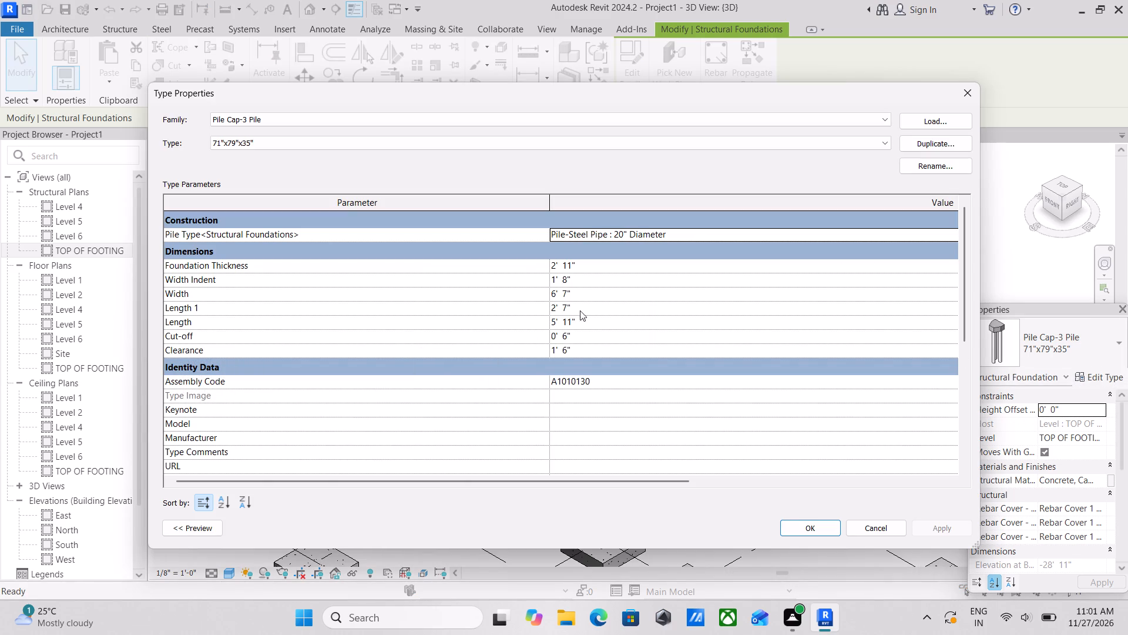
{"action": "scroll", "coordinate": [247, 265], "scroll_direction": "down", "scroll_amount": 1}
{"action": "scroll", "coordinate": [247, 265], "scroll_direction": "up", "scroll_amount": 1}
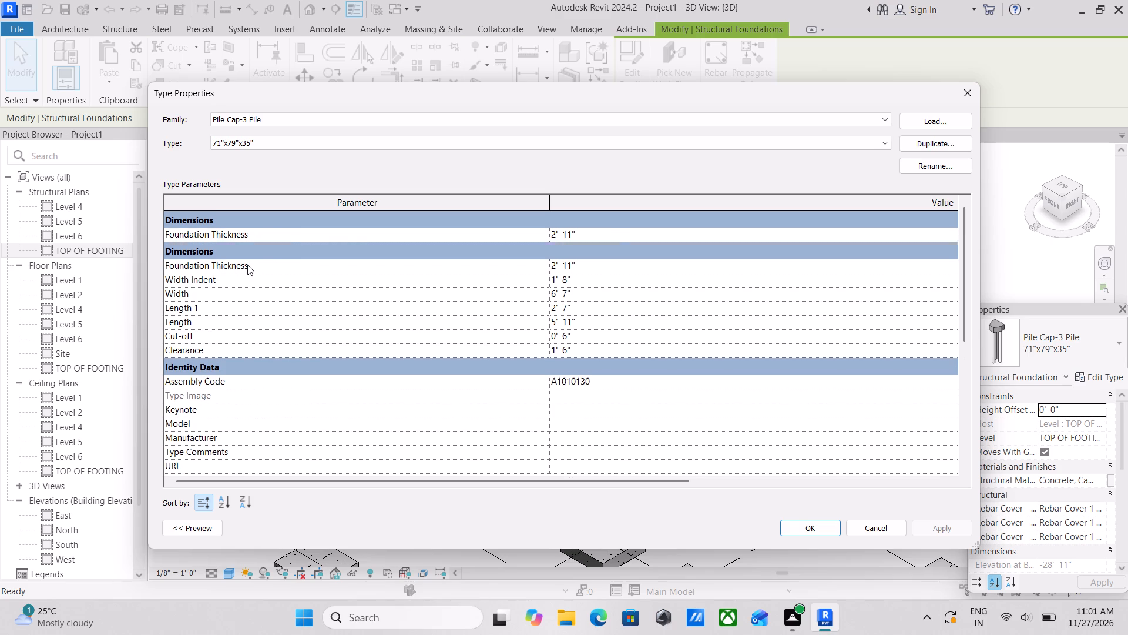
{"action": "scroll", "coordinate": [247, 265], "scroll_direction": "up", "scroll_amount": 1}
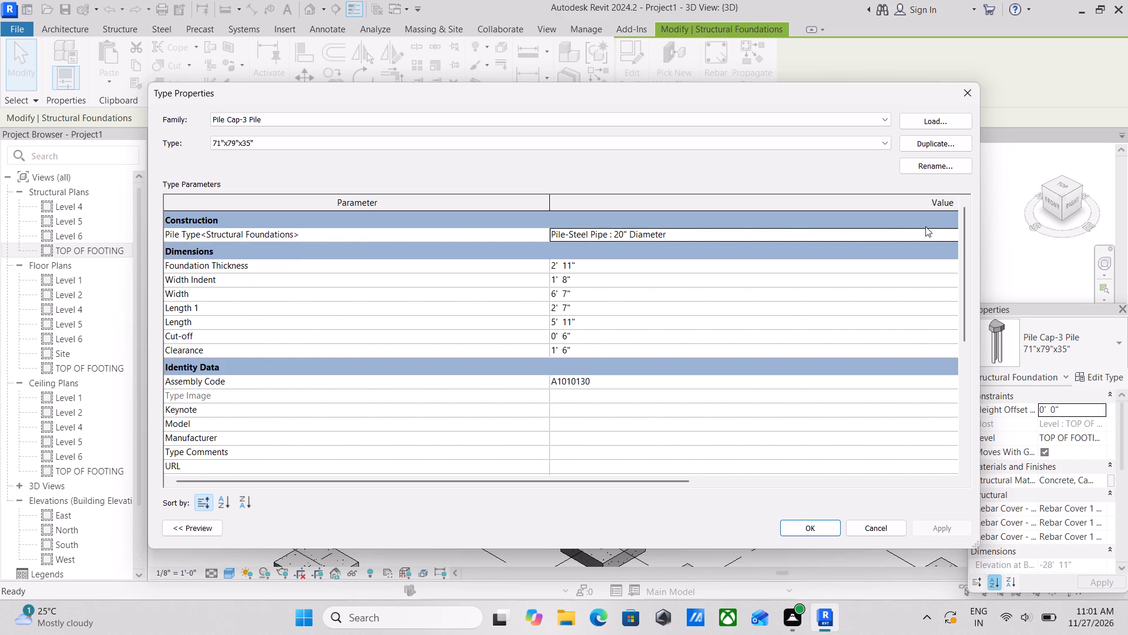
{"action": "left_click", "coordinate": [944, 233]}
{"action": "left_click", "coordinate": [931, 232]}
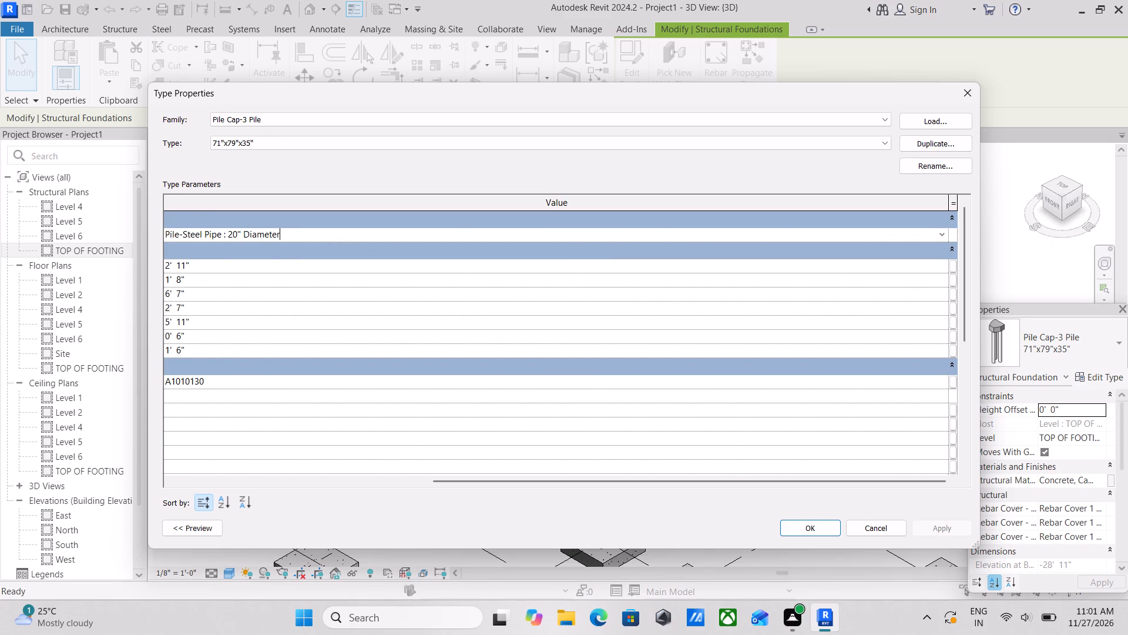
{"action": "left_click", "coordinate": [944, 235]}
{"action": "left_click", "coordinate": [944, 235]}
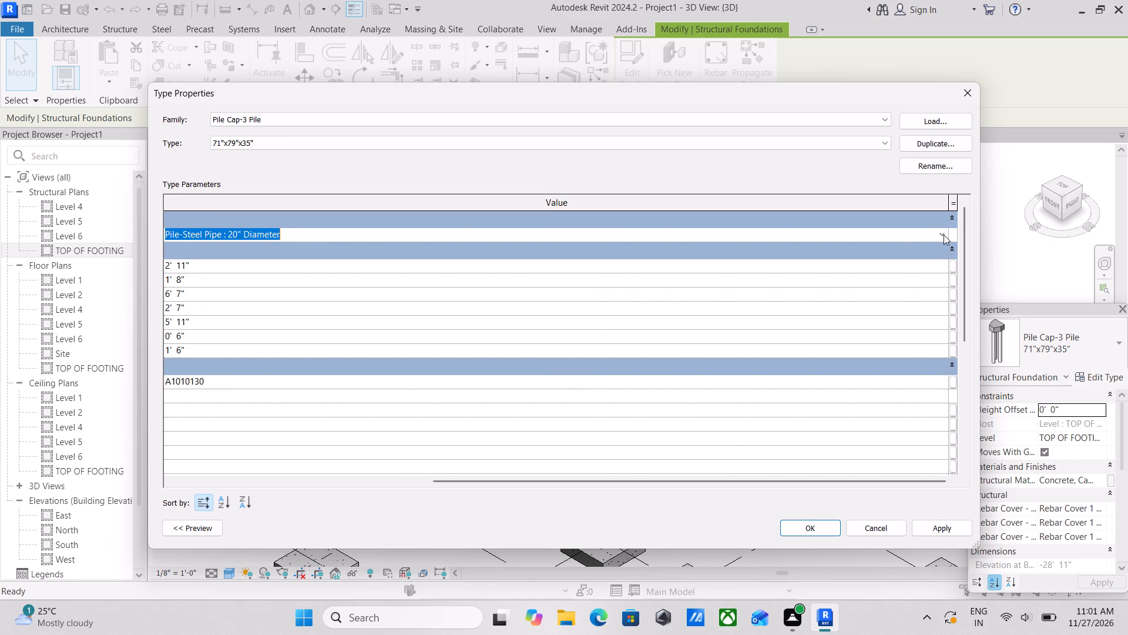
{"action": "left_click", "coordinate": [897, 263]}
{"action": "left_click", "coordinate": [897, 263]}
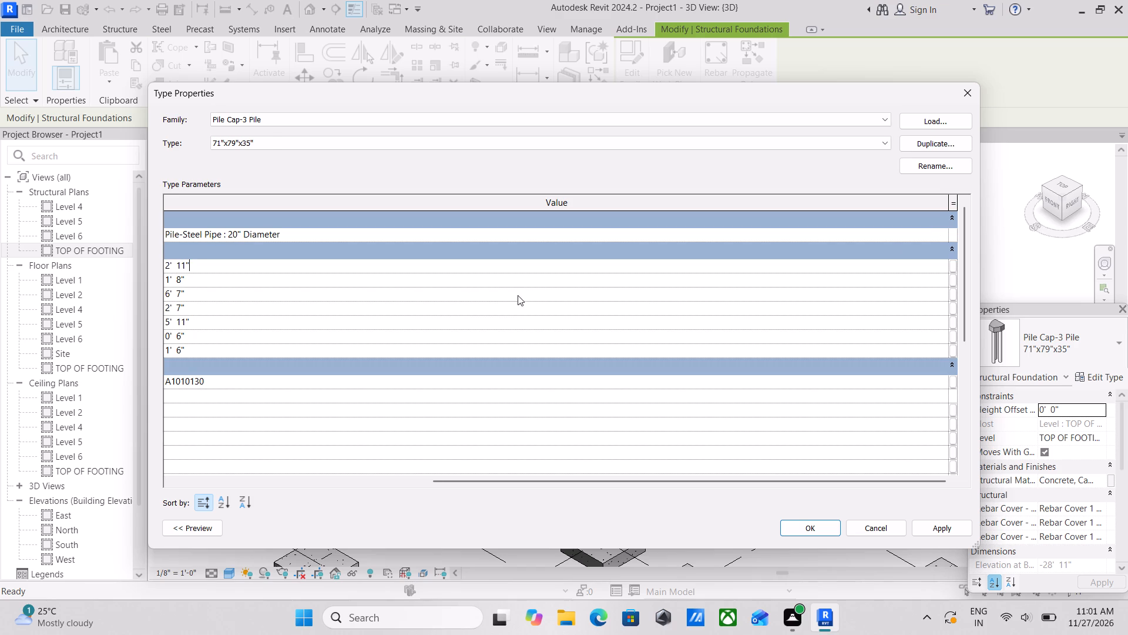
{"action": "left_click", "coordinate": [516, 283]}
{"action": "left_click", "coordinate": [542, 302]}
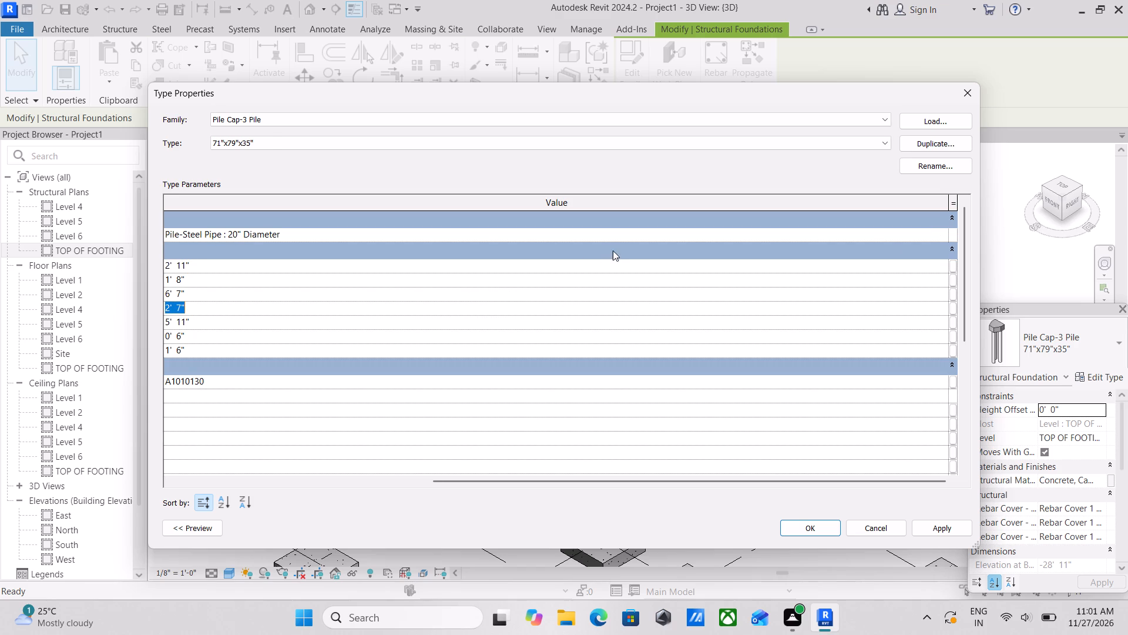
{"action": "middle_click_drag", "start_coordinate": [438, 310], "coordinate": [515, 308]}
{"action": "scroll", "coordinate": [315, 305], "scroll_direction": "up", "scroll_amount": 5}
{"action": "scroll", "coordinate": [153, 296], "scroll_direction": "up", "scroll_amount": 3}
{"action": "middle_click_drag", "start_coordinate": [188, 285], "coordinate": [239, 286]}
{"action": "middle_click_drag", "start_coordinate": [423, 296], "coordinate": [338, 295]}
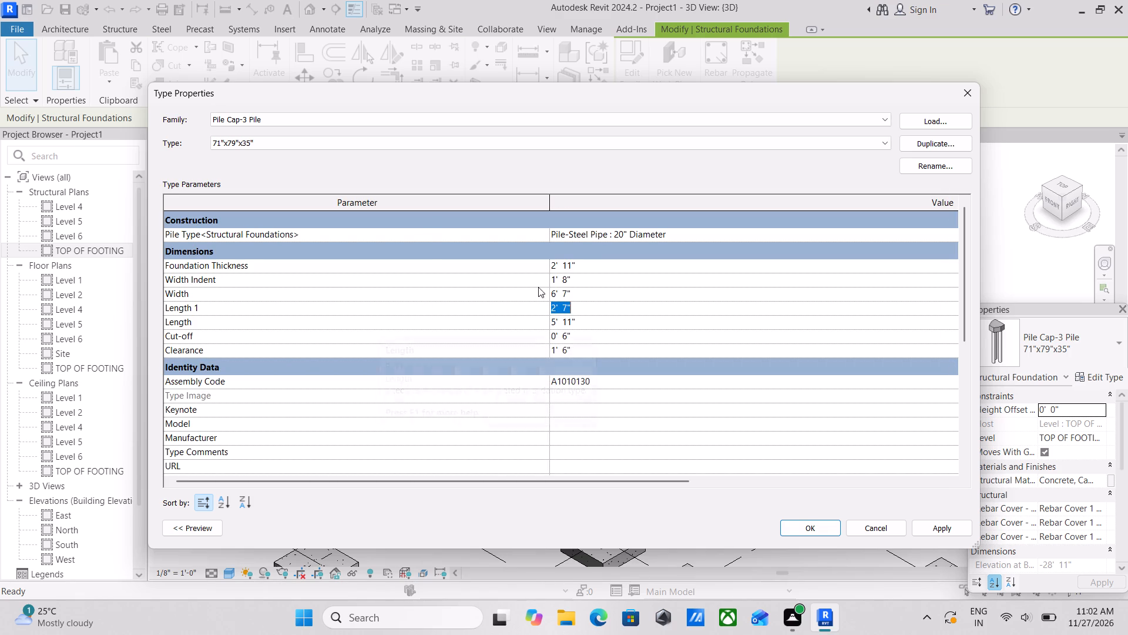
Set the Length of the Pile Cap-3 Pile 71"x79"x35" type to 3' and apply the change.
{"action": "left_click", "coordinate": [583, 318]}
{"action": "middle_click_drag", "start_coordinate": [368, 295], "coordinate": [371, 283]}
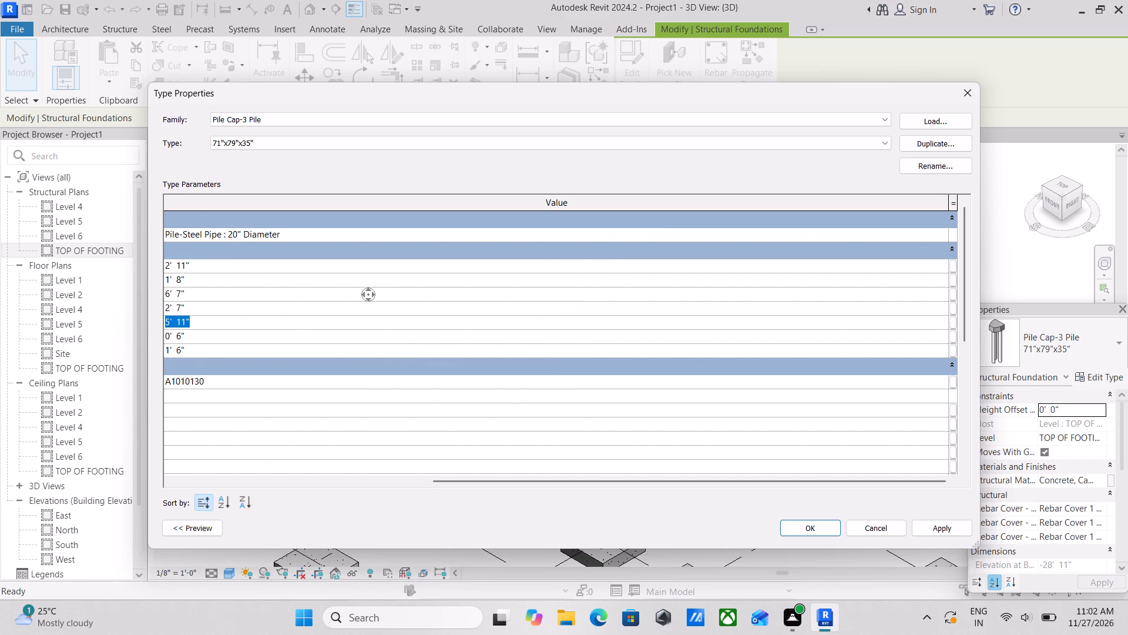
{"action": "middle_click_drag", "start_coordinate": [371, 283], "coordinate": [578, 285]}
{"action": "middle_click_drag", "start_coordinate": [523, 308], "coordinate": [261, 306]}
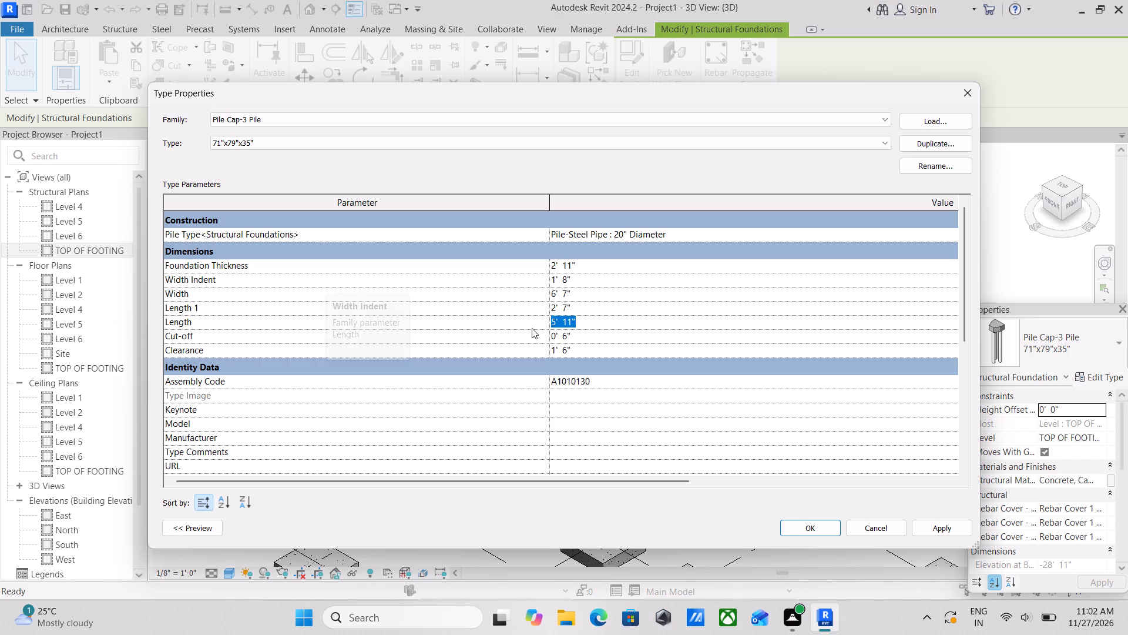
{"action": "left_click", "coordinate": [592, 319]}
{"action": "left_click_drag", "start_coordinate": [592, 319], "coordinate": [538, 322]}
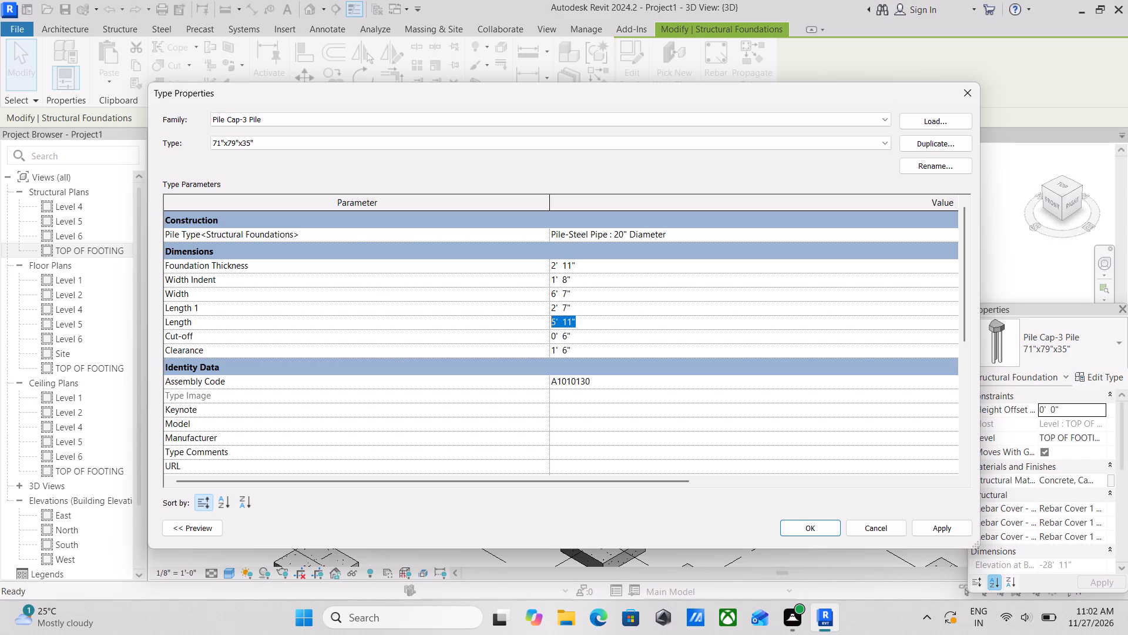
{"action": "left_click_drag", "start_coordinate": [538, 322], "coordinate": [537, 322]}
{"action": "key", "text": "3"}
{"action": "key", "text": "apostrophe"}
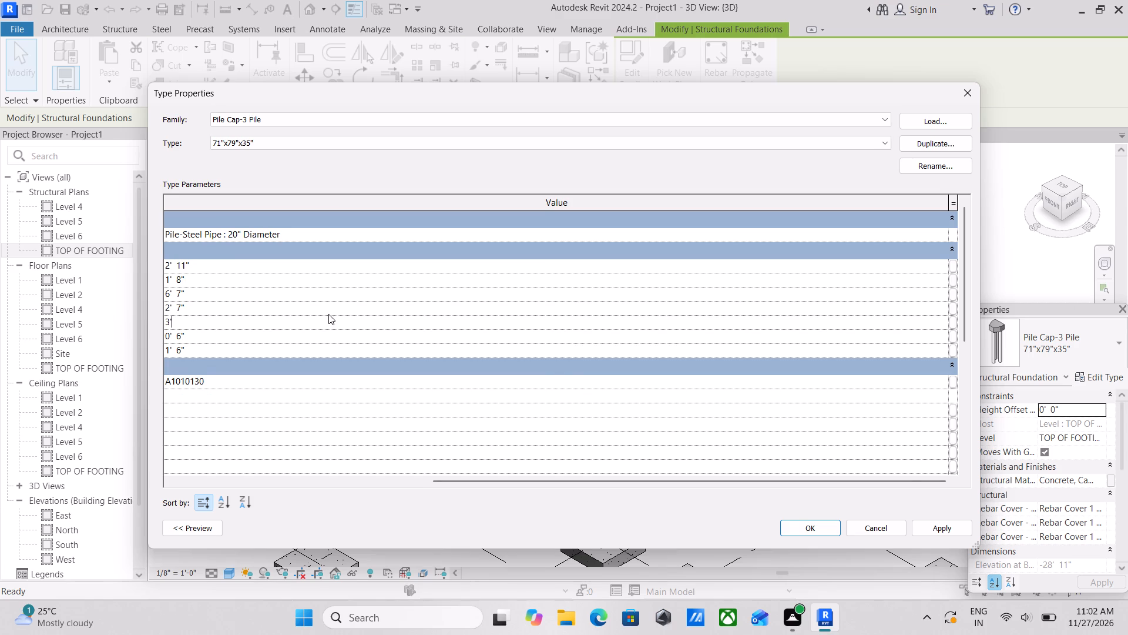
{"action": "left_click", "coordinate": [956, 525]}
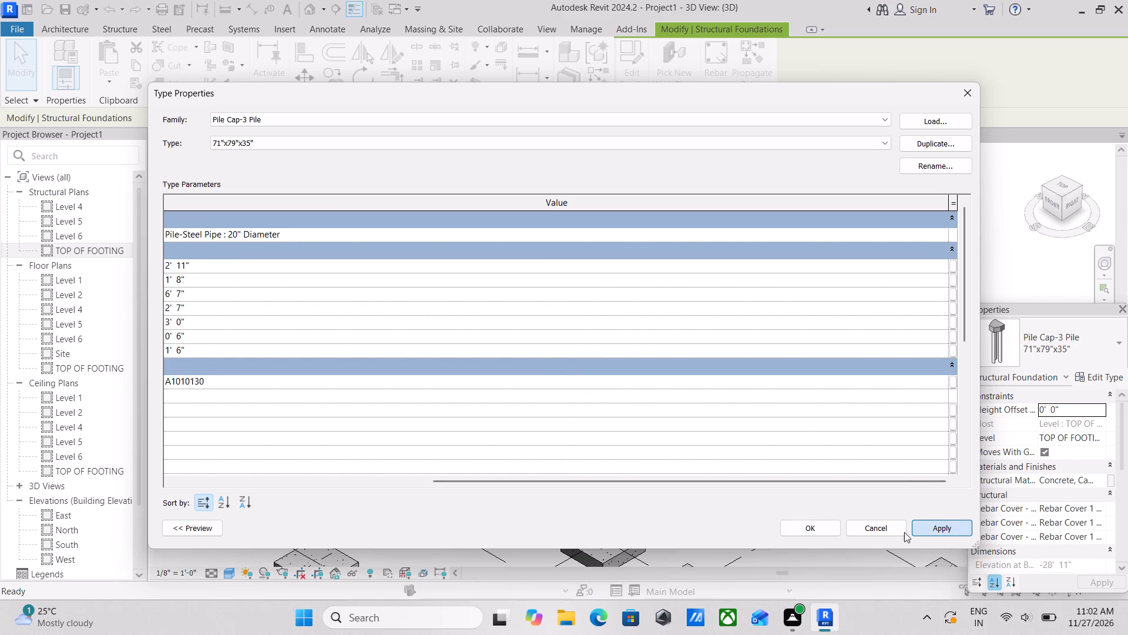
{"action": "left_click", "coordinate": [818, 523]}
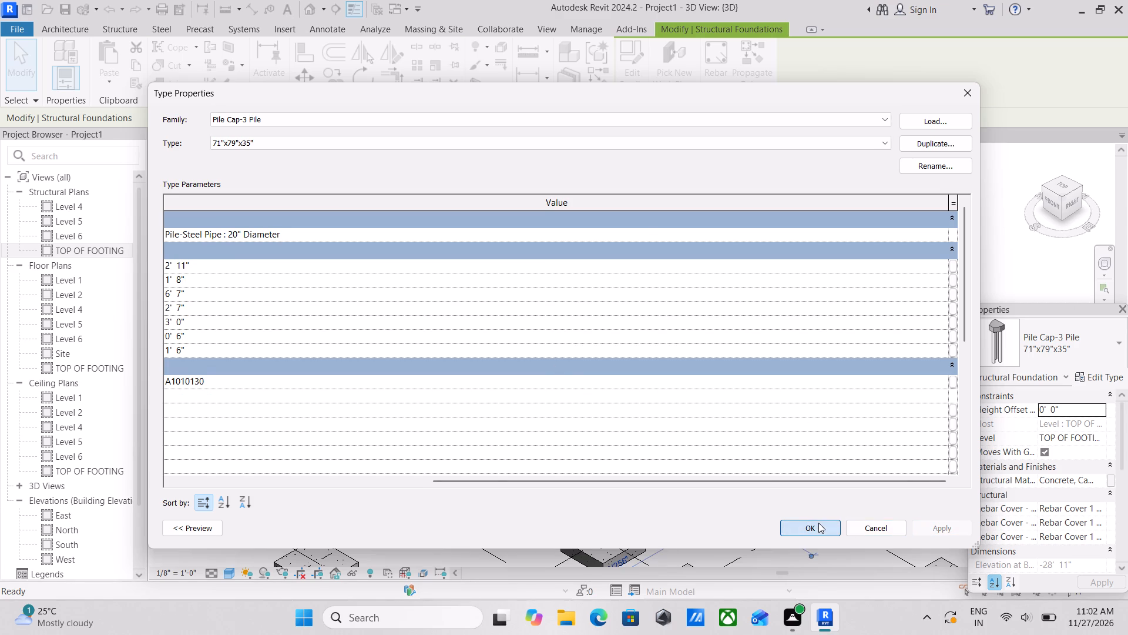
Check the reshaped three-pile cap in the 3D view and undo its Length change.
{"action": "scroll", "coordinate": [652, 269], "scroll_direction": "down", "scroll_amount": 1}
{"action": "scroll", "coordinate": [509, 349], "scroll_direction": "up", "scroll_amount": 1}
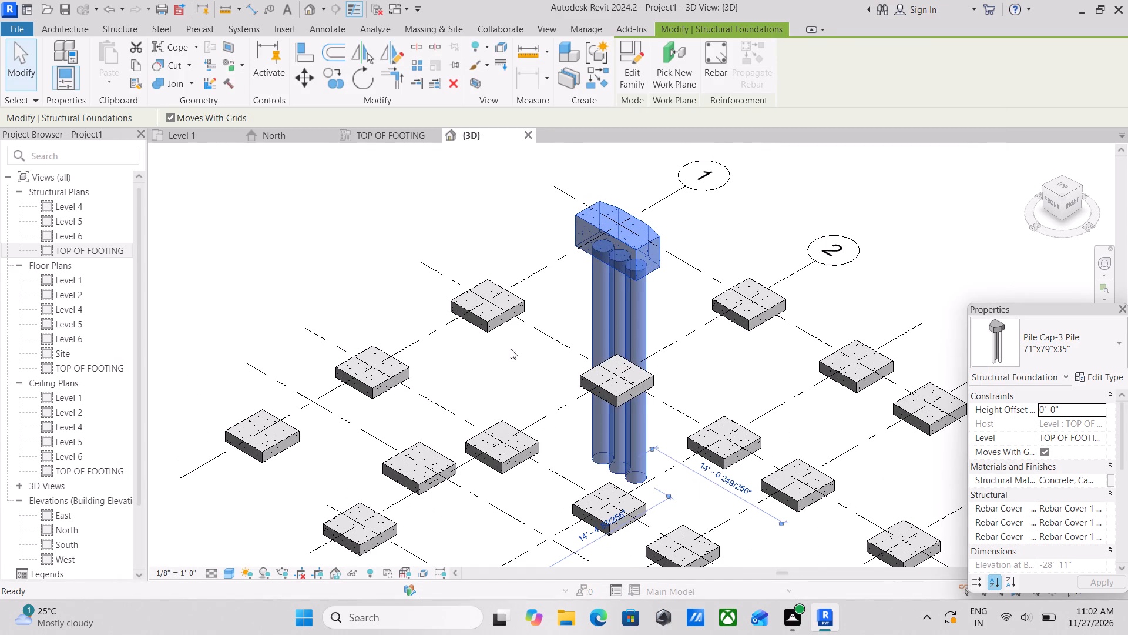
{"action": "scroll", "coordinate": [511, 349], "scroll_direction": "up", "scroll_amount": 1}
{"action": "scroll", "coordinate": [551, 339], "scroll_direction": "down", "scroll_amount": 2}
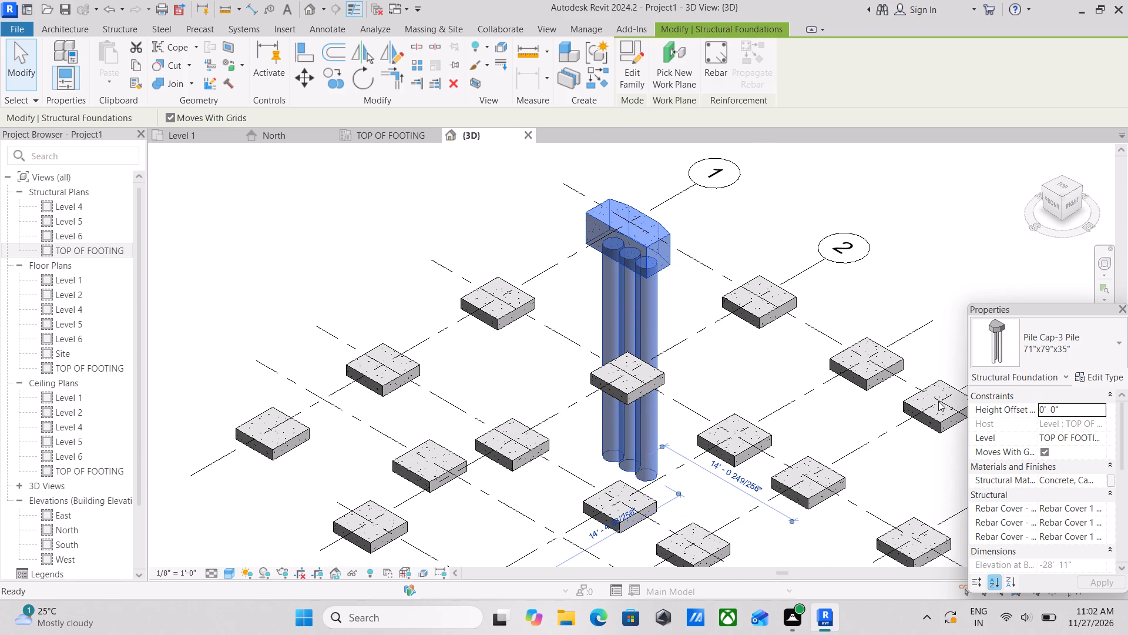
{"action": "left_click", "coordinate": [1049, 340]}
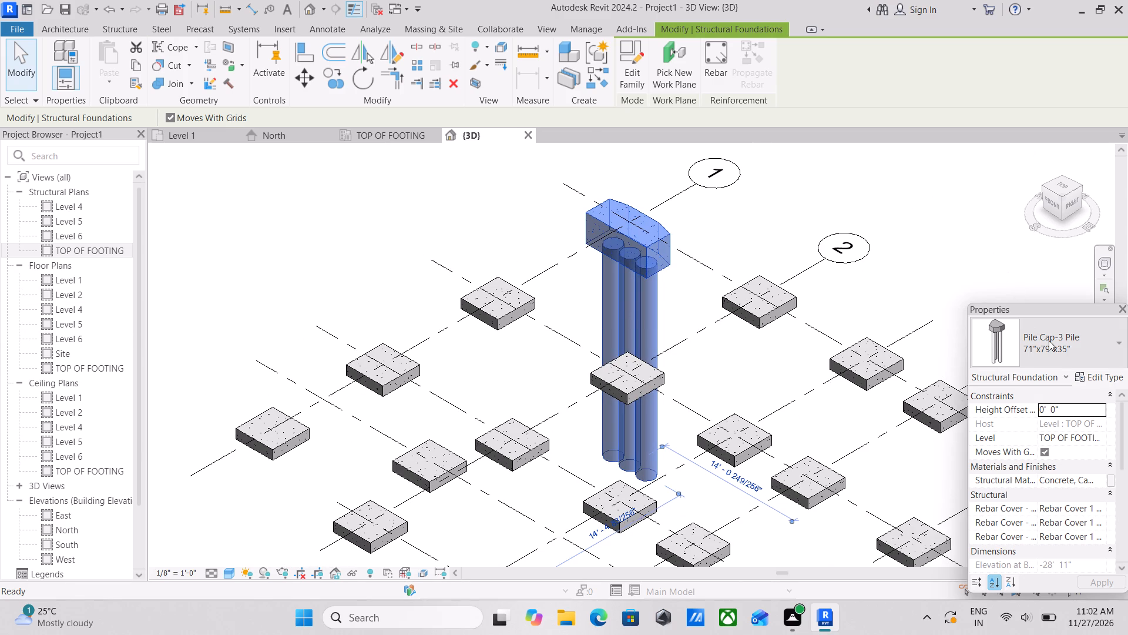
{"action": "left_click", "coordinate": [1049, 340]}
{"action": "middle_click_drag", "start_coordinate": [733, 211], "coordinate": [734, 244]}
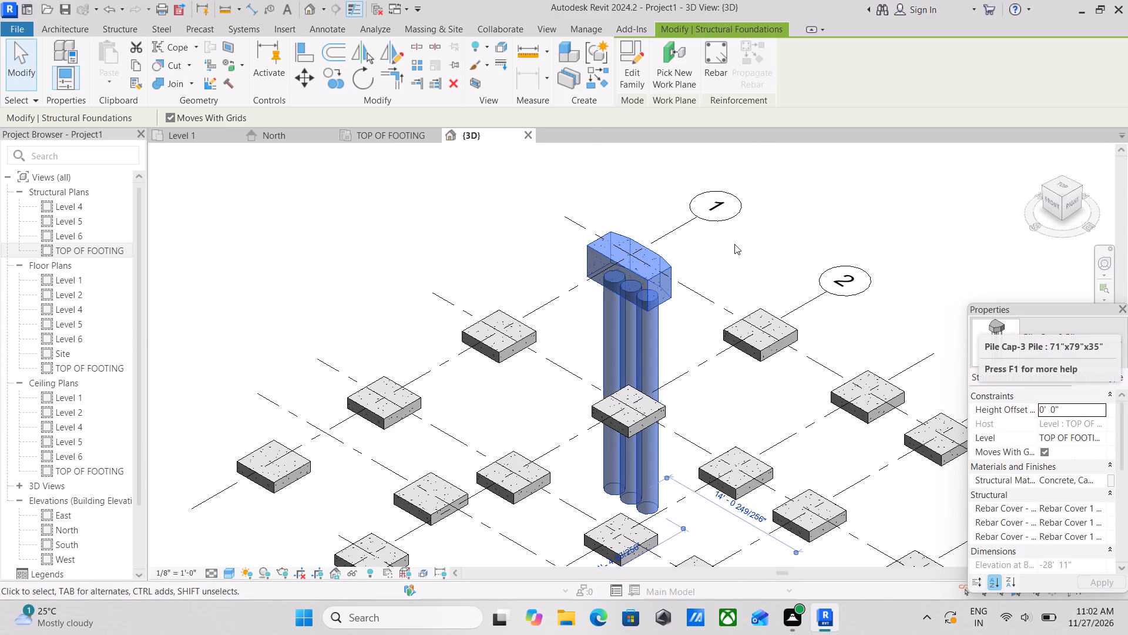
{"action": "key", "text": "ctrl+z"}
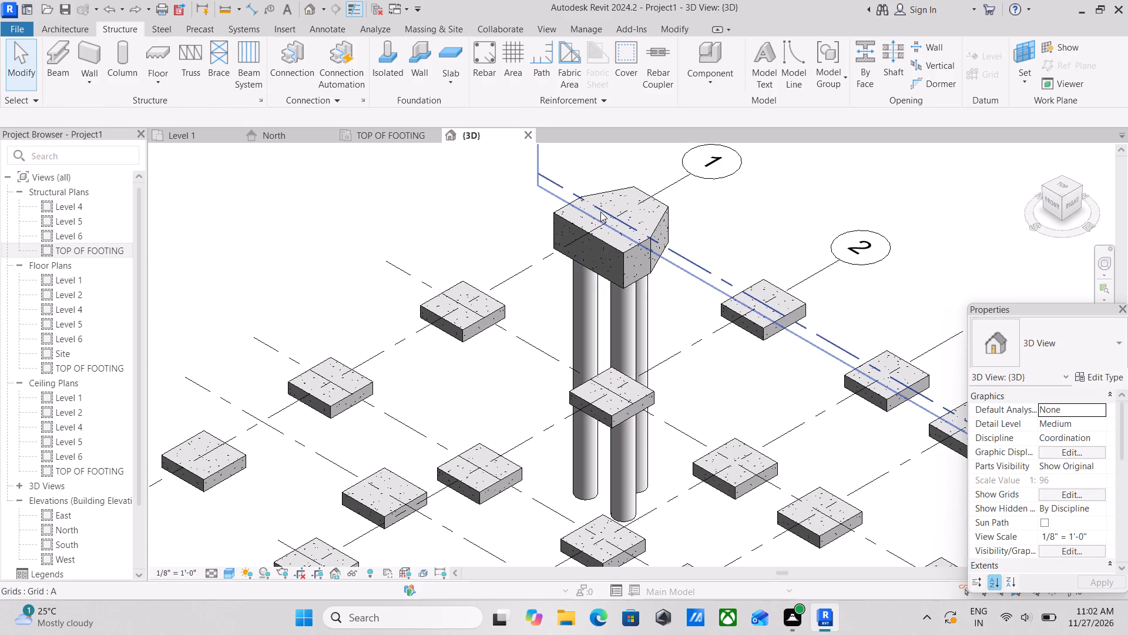
Examine from the Right side how the three-pile cap sits against the other footings and the TOP OF FOOTING level.
{"action": "left_click", "coordinate": [1069, 201]}
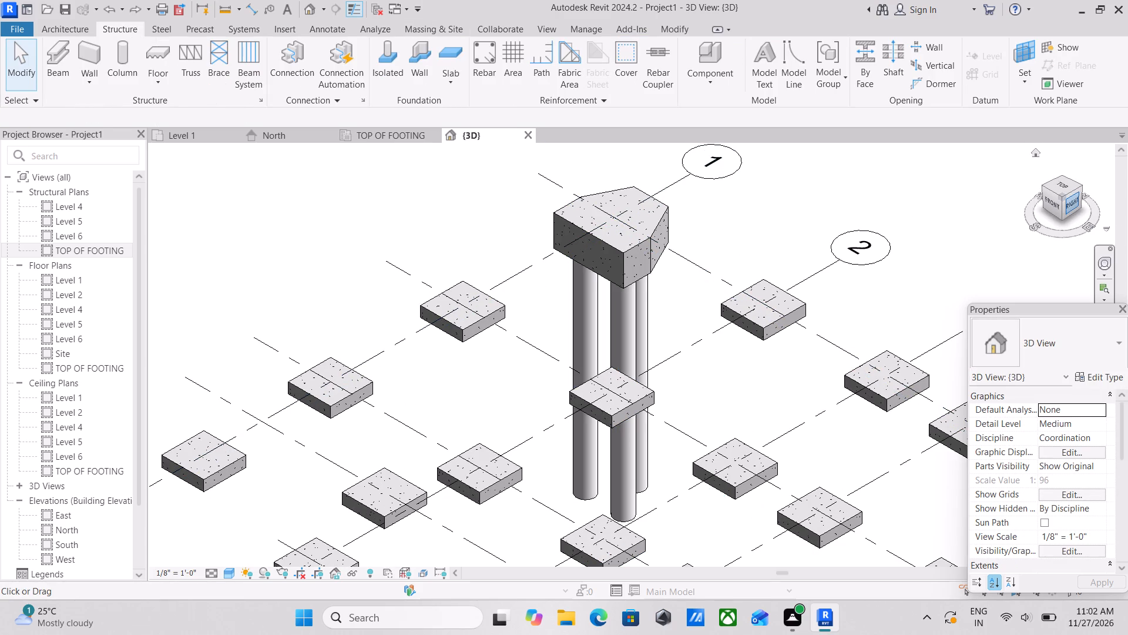
{"action": "scroll", "coordinate": [632, 369], "scroll_direction": "up", "scroll_amount": 16}
{"action": "scroll", "coordinate": [688, 407], "scroll_direction": "down", "scroll_amount": 1}
{"action": "middle_click_drag", "start_coordinate": [688, 407], "coordinate": [701, 402]}
{"action": "middle_click_drag", "start_coordinate": [559, 376], "coordinate": [652, 385]}
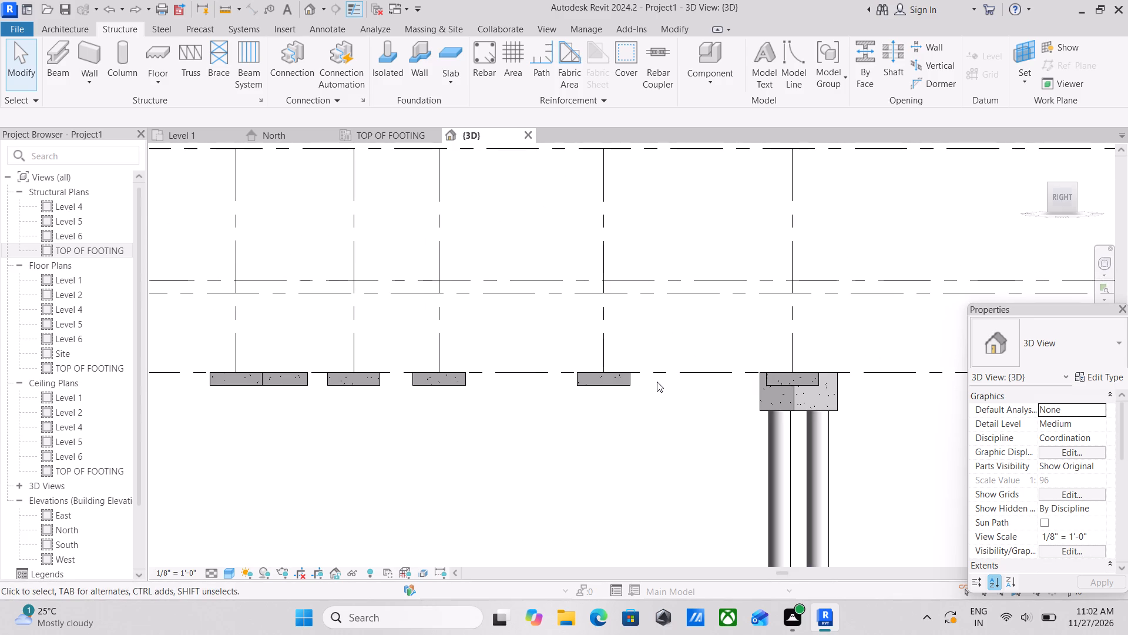
{"action": "scroll", "coordinate": [657, 382], "scroll_direction": "down", "scroll_amount": 1}
{"action": "middle_click_drag", "start_coordinate": [657, 382], "coordinate": [658, 407]}
{"action": "scroll", "coordinate": [657, 382], "scroll_direction": "down", "scroll_amount": 1}
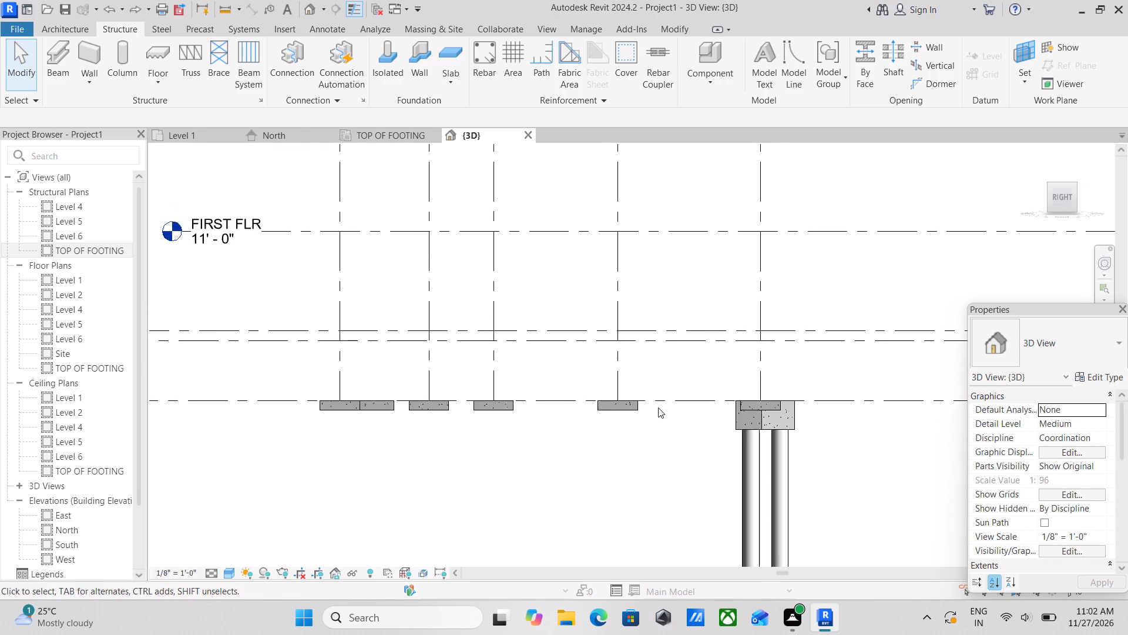
{"action": "scroll", "coordinate": [658, 407], "scroll_direction": "down", "scroll_amount": 4}
{"action": "middle_click_drag", "start_coordinate": [658, 407], "coordinate": [623, 391]}
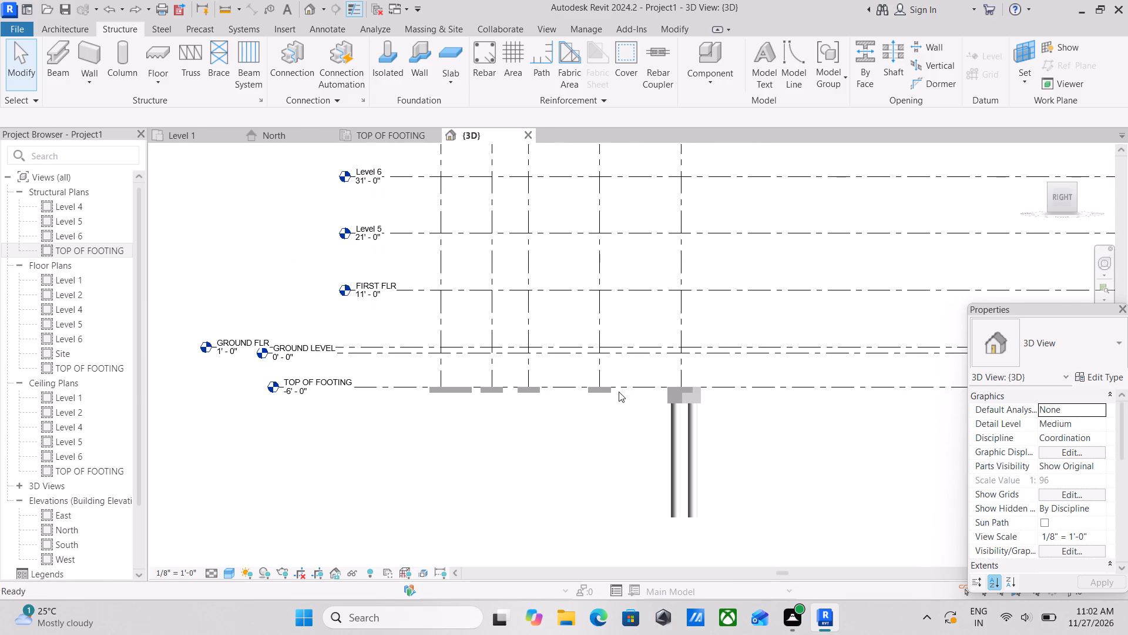
{"action": "scroll", "coordinate": [699, 401], "scroll_direction": "up", "scroll_amount": 2}
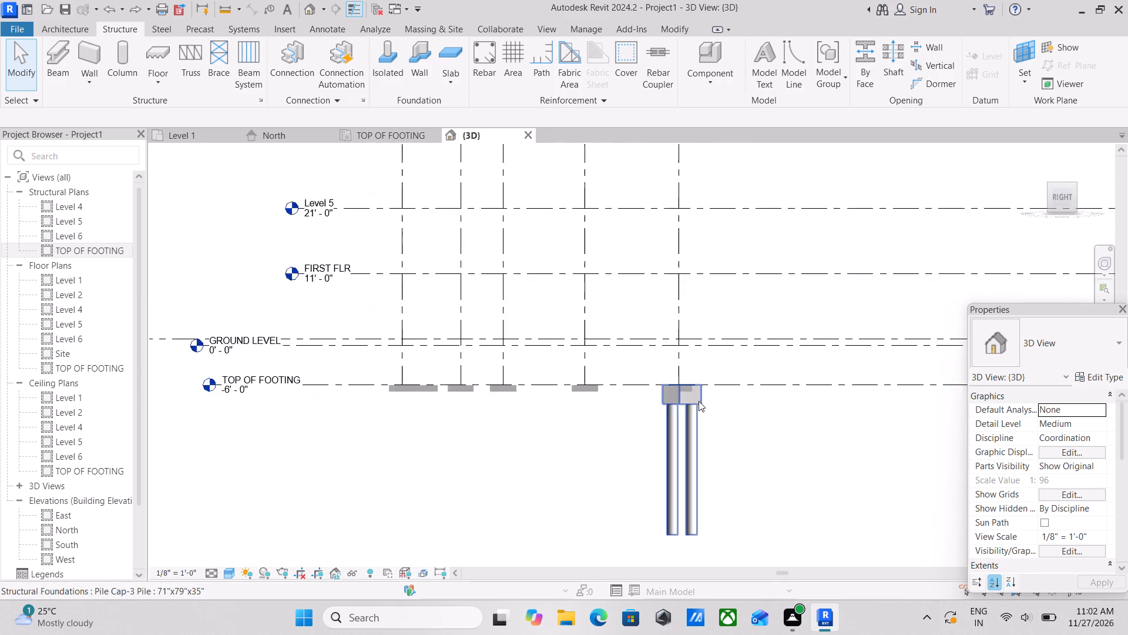
{"action": "scroll", "coordinate": [699, 401], "scroll_direction": "up", "scroll_amount": 3}
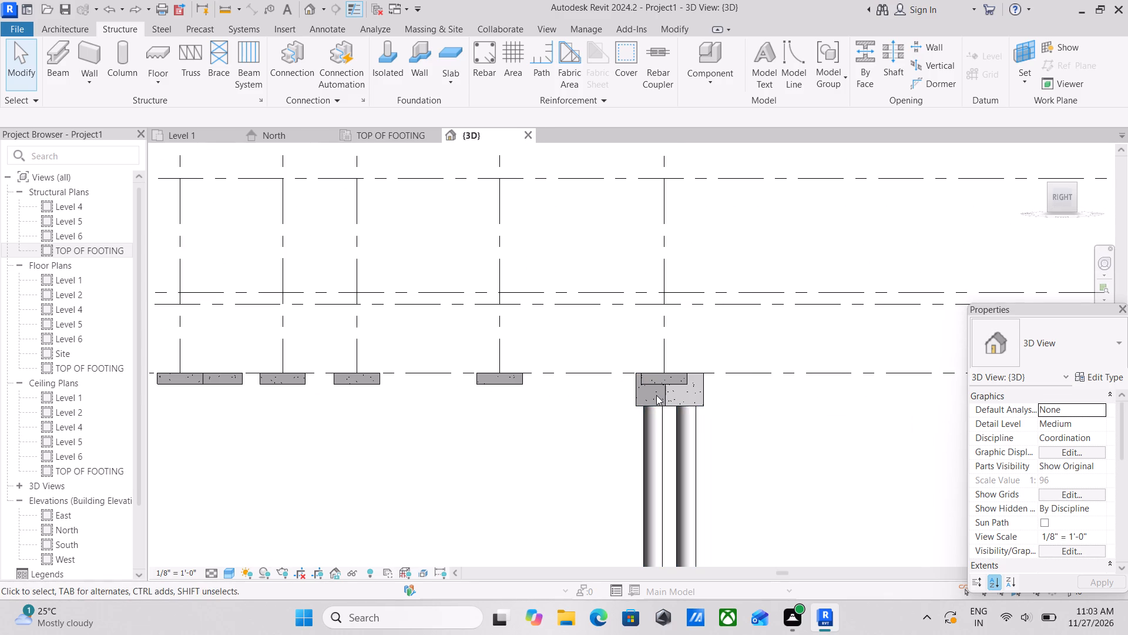
{"action": "scroll", "coordinate": [656, 392], "scroll_direction": "up", "scroll_amount": 1}
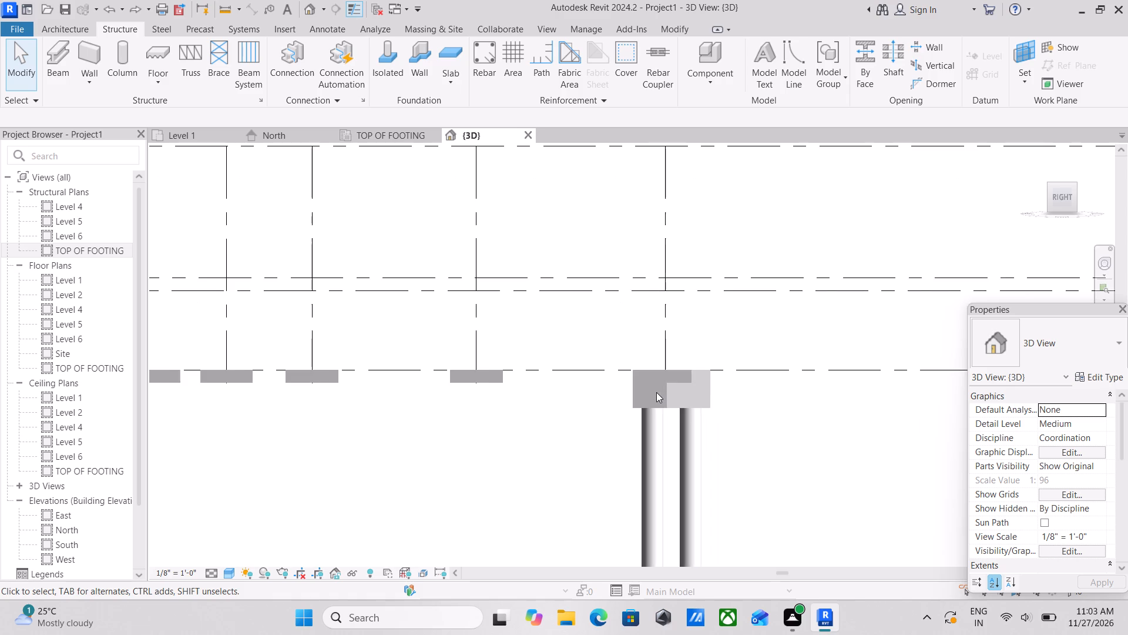
{"action": "scroll", "coordinate": [656, 392], "scroll_direction": "down", "scroll_amount": 6}
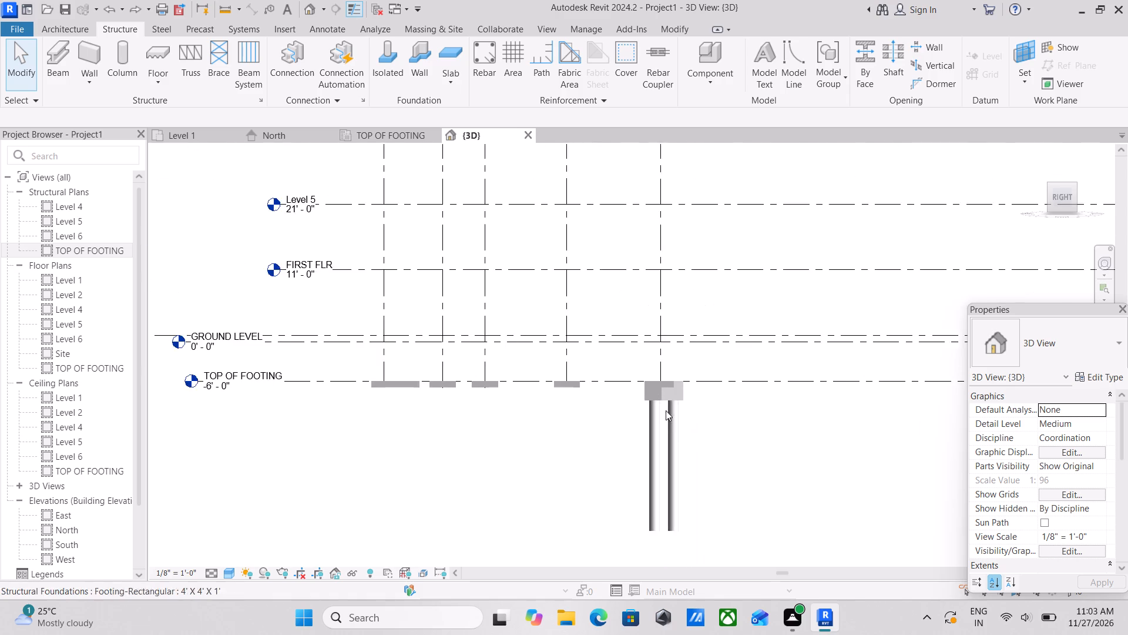
Duplicate the corner pile cap's 71"x79"x35" type under the name 2' X 2' X 1'.
{"action": "left_click", "coordinate": [676, 433]}
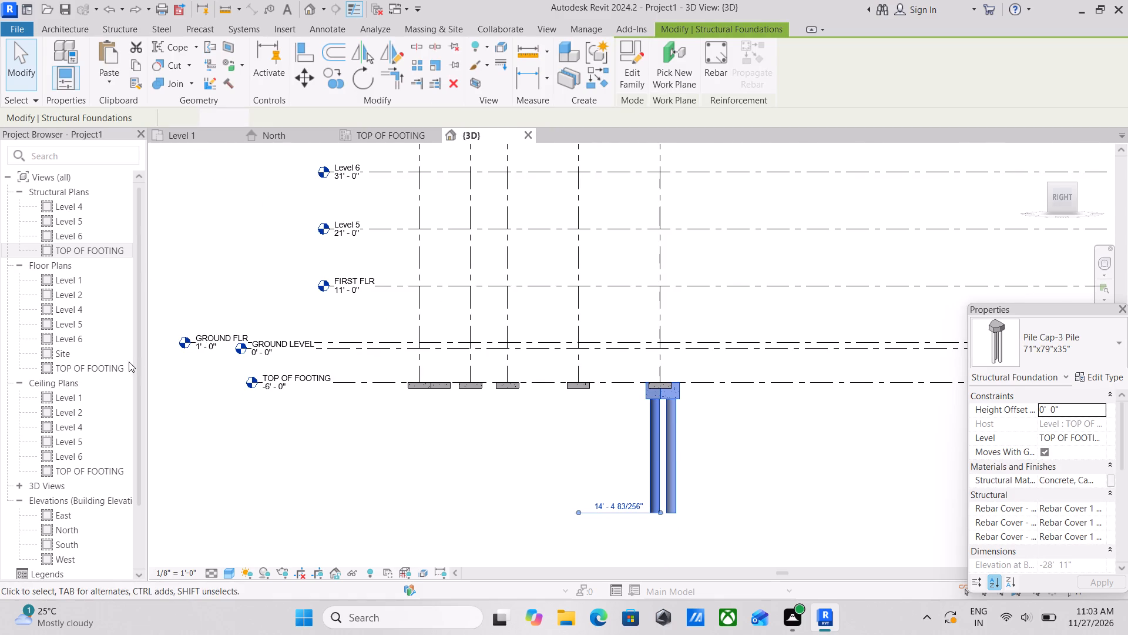
{"action": "left_click", "coordinate": [1089, 372]}
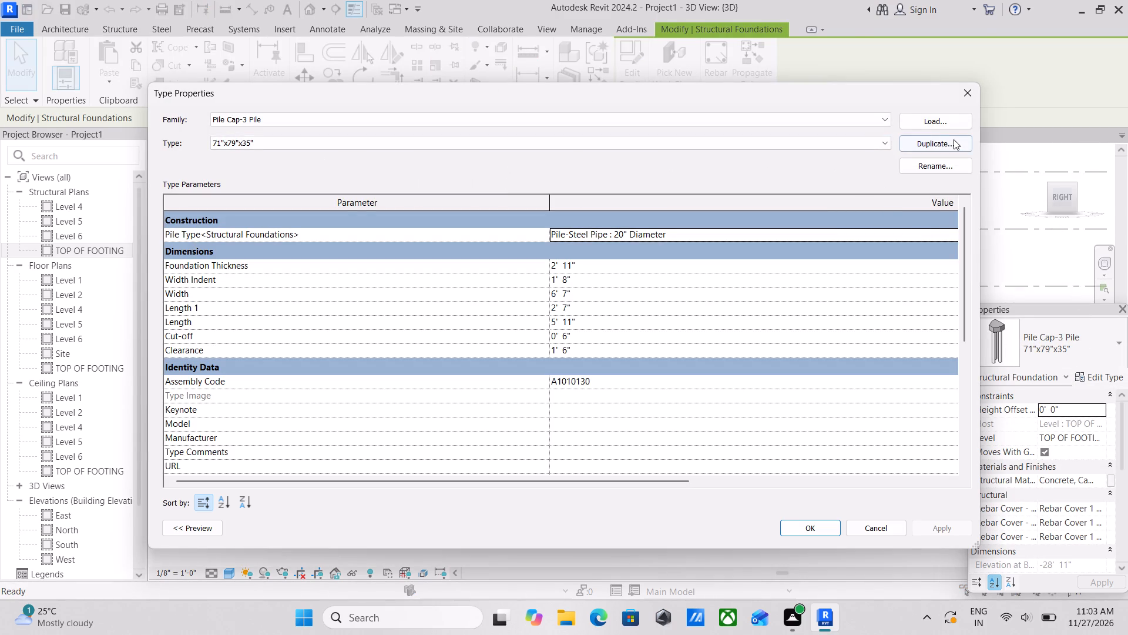
{"action": "left_click", "coordinate": [954, 135]}
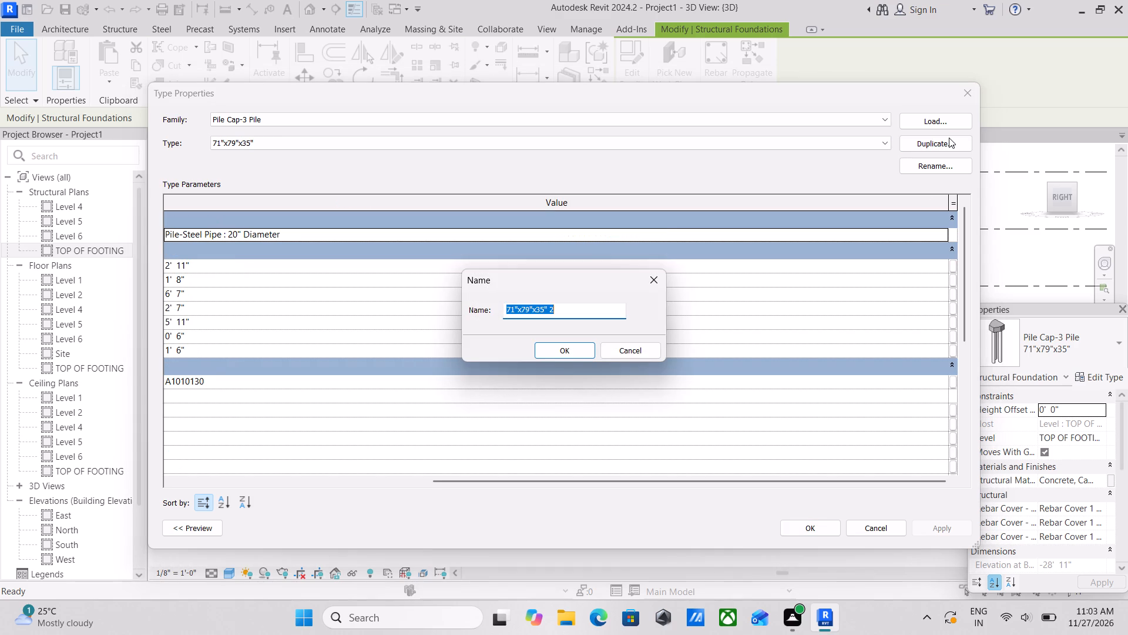
{"action": "key", "text": "4"}
{"action": "type", "text": "' X"}
{"action": "key", "text": "space"}
{"action": "key", "text": "4"}
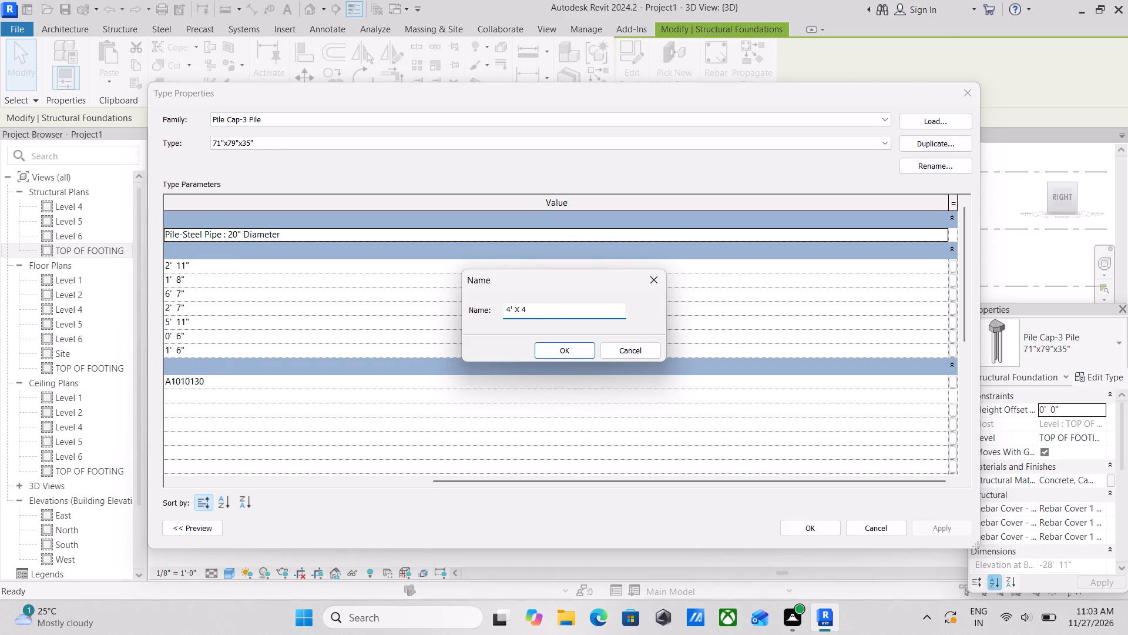
{"action": "key", "text": "BackSpace"}
{"action": "key", "text": "BackSpace"}
{"action": "key", "text": "BackSpace"}
{"action": "key", "text": "BackSpace"}
{"action": "key", "text": "BackSpace"}
{"action": "key", "text": "BackSpace"}
{"action": "type", "text": "2' X"}
{"action": "key", "text": "space"}
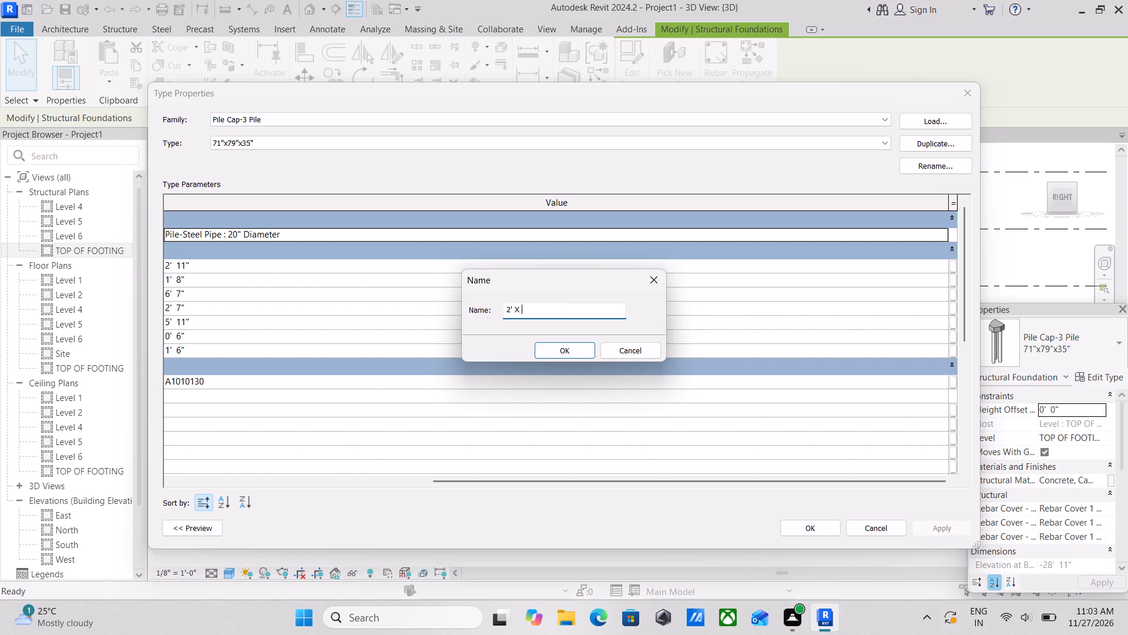
{"action": "key", "text": "2"}
{"action": "type", "text": "'"}
{"action": "key", "text": "space"}
{"action": "type", "text": "X 1"}
{"action": "key", "text": "apostrophe"}
{"action": "left_click", "coordinate": [560, 350]}
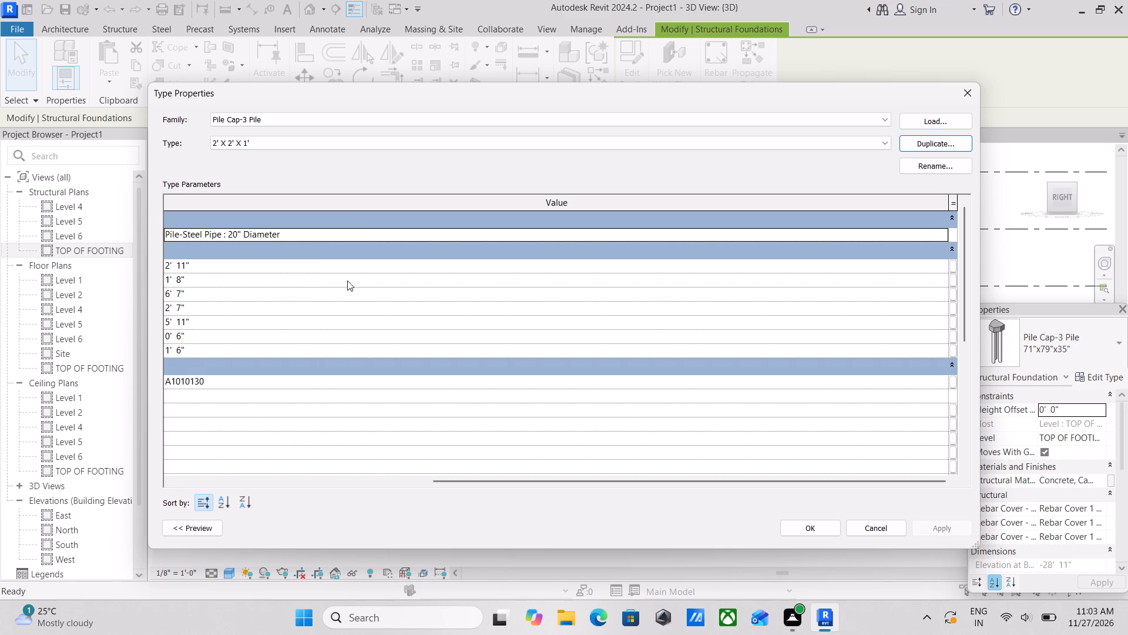
Review the pile type and dimension parameters of the duplicated 2' X 2' X 1' pile cap type and close its properties without applying.
{"action": "left_click", "coordinate": [202, 295]}
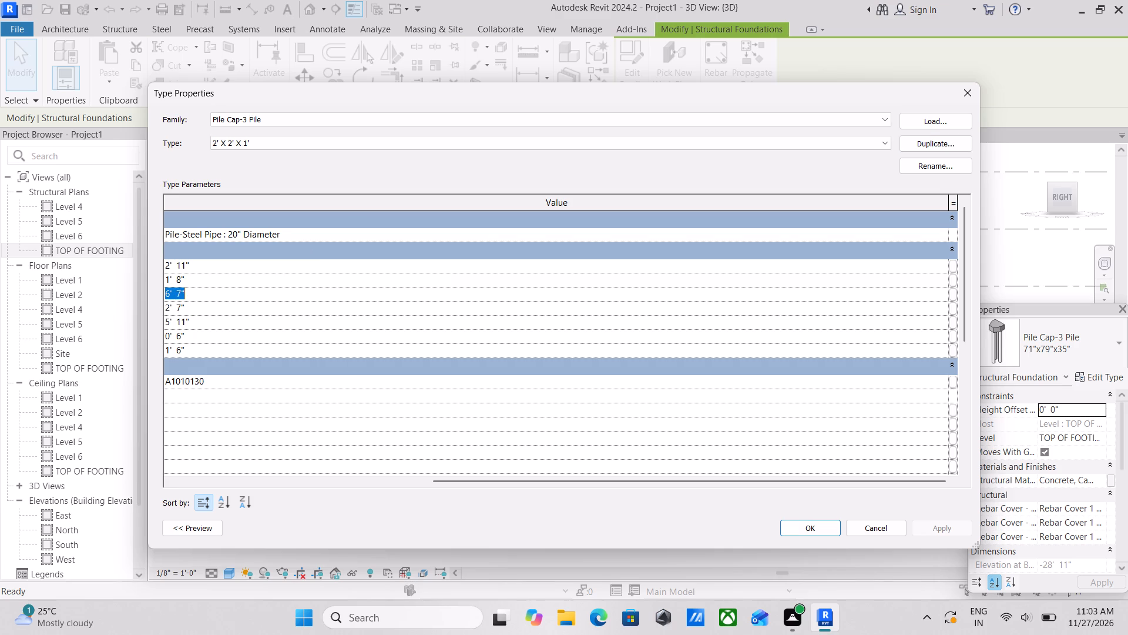
{"action": "middle_click_drag", "start_coordinate": [515, 302], "coordinate": [782, 278]}
{"action": "middle_click_drag", "start_coordinate": [782, 278], "coordinate": [791, 278]}
{"action": "middle_click_drag", "start_coordinate": [455, 313], "coordinate": [771, 307]}
{"action": "middle_click_drag", "start_coordinate": [702, 314], "coordinate": [622, 309]}
{"action": "left_click", "coordinate": [954, 230]}
{"action": "left_click", "coordinate": [942, 229]}
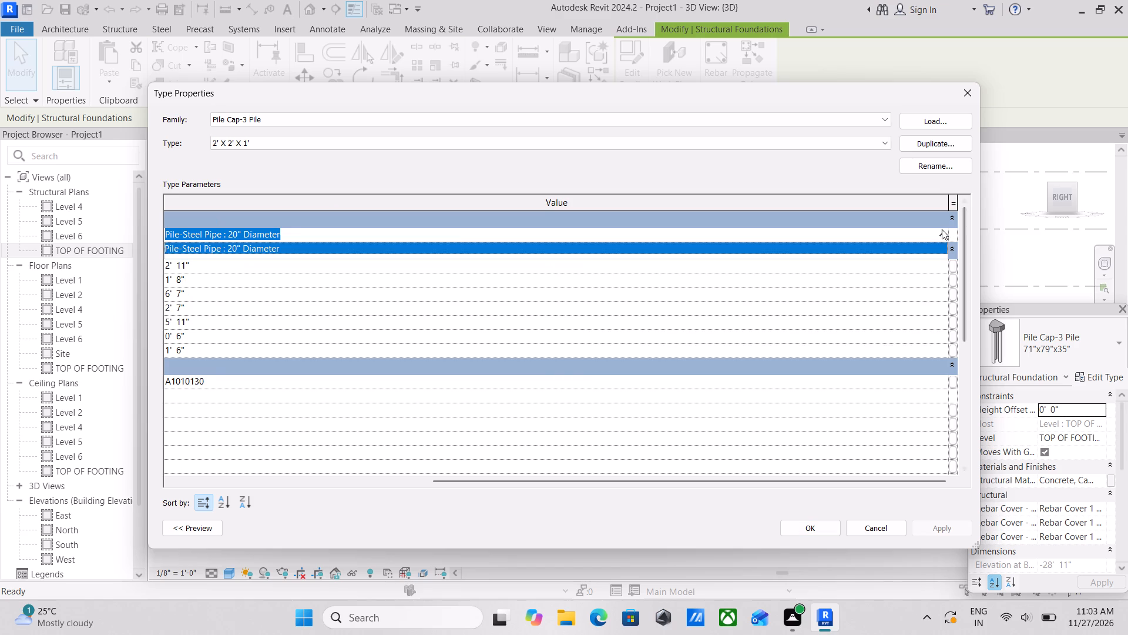
{"action": "left_click", "coordinate": [942, 229]}
{"action": "middle_click_drag", "start_coordinate": [565, 253], "coordinate": [709, 258]}
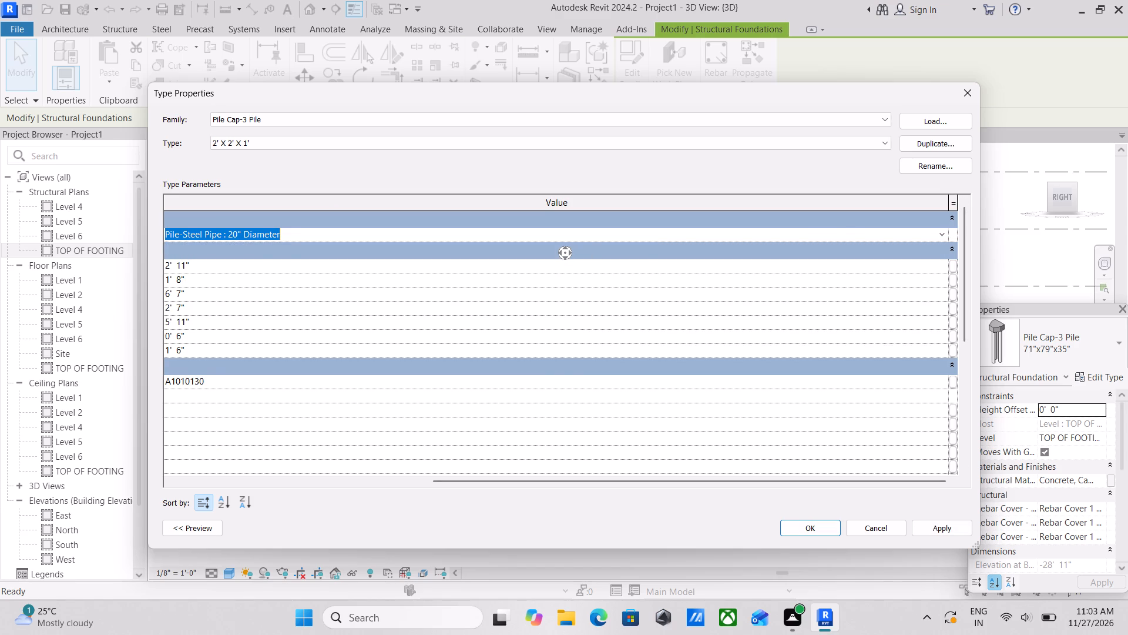
{"action": "middle_click_drag", "start_coordinate": [709, 258], "coordinate": [767, 263]}
{"action": "middle_click_drag", "start_coordinate": [429, 285], "coordinate": [636, 292]}
{"action": "middle_click_drag", "start_coordinate": [604, 303], "coordinate": [401, 302]}
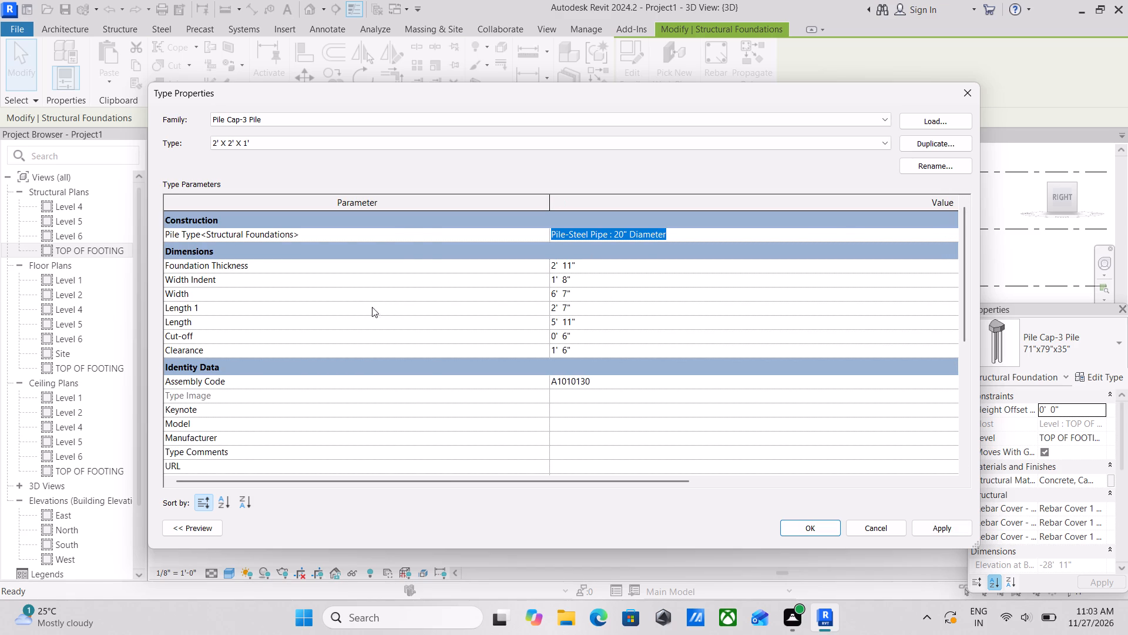
{"action": "scroll", "coordinate": [197, 345], "scroll_direction": "up", "scroll_amount": 1}
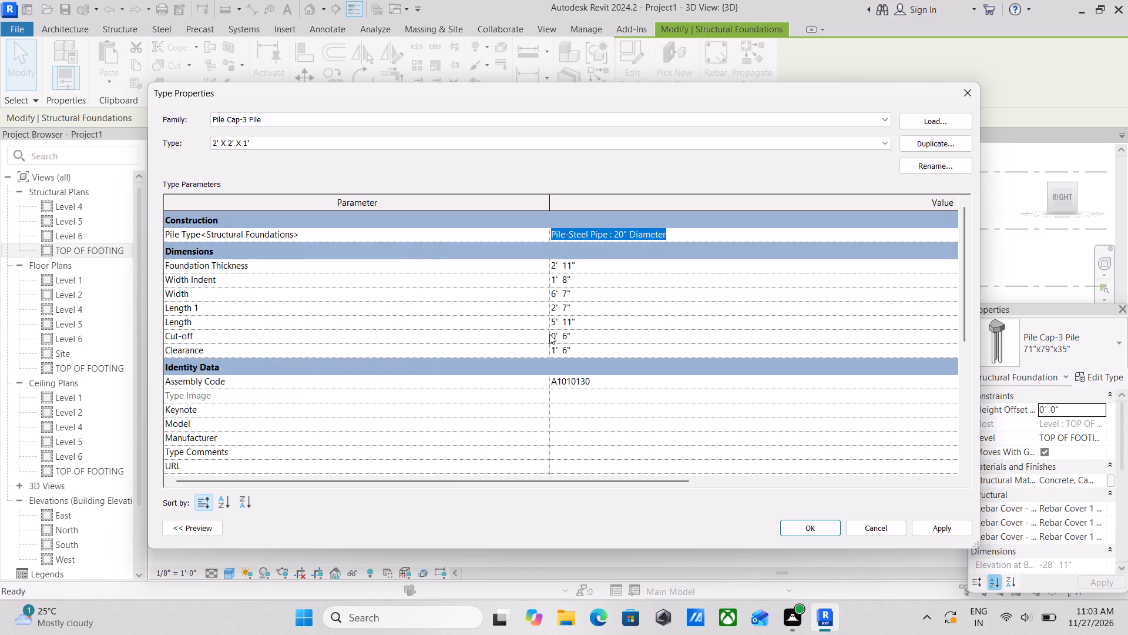
{"action": "left_click", "coordinate": [537, 335]}
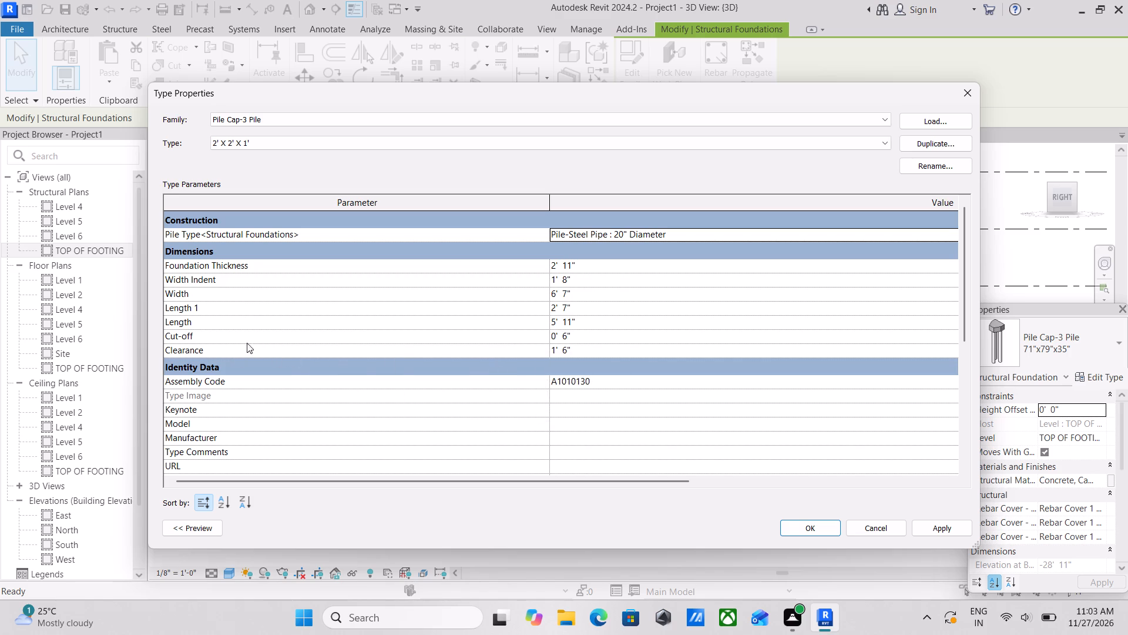
{"action": "scroll", "coordinate": [217, 332], "scroll_direction": "up", "scroll_amount": 3}
{"action": "scroll", "coordinate": [228, 285], "scroll_direction": "down", "scroll_amount": 2}
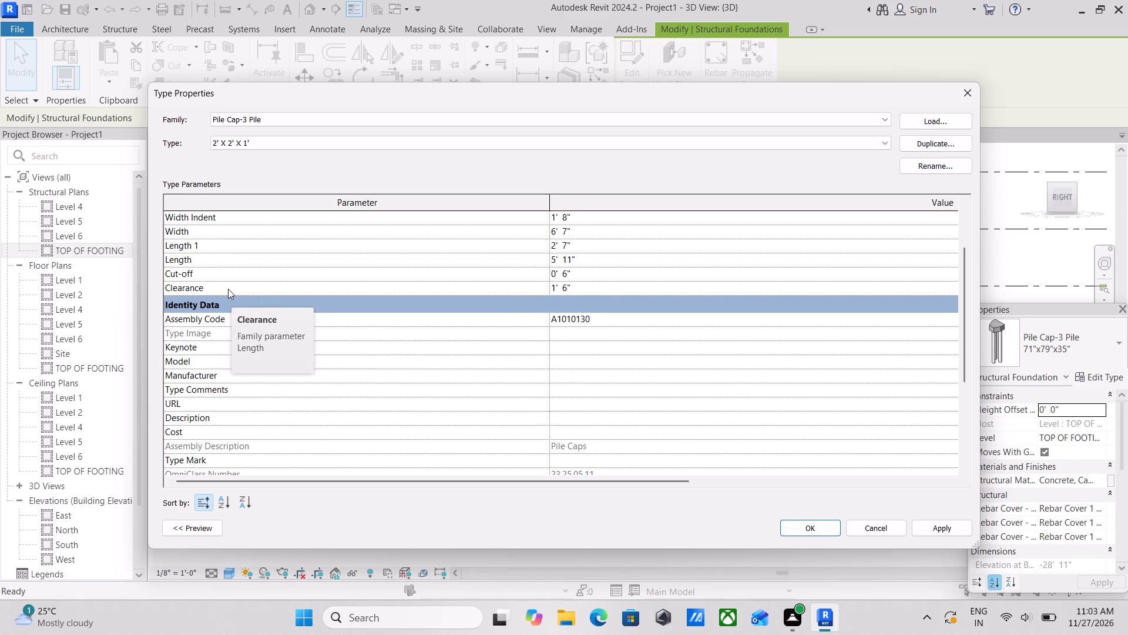
{"action": "scroll", "coordinate": [228, 289], "scroll_direction": "up", "scroll_amount": 1}
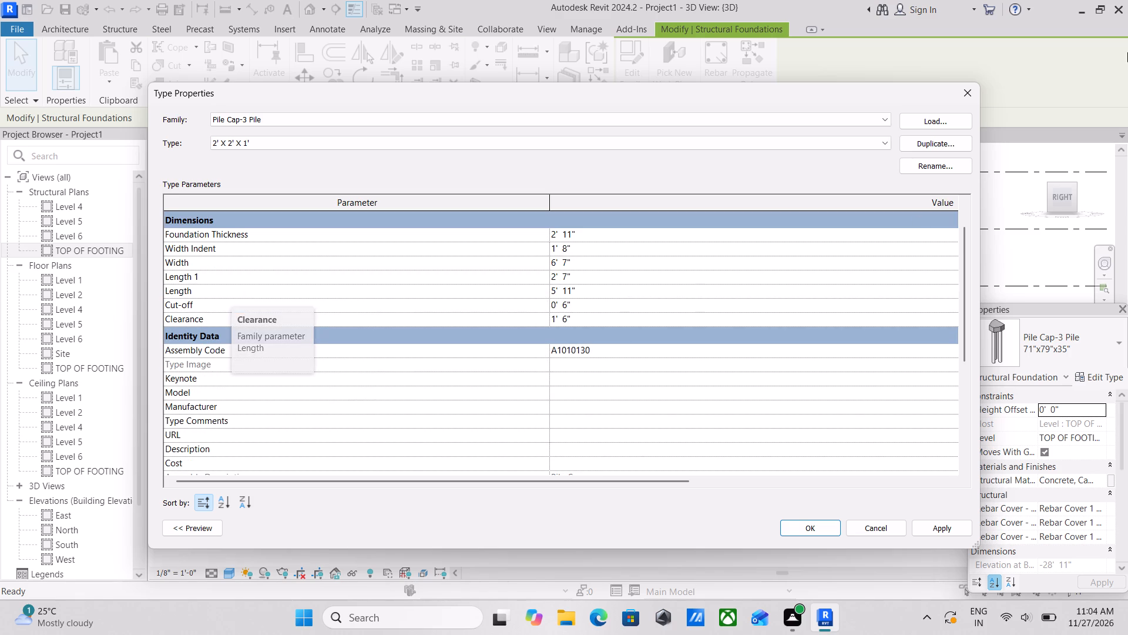
{"action": "left_click", "coordinate": [969, 96]}
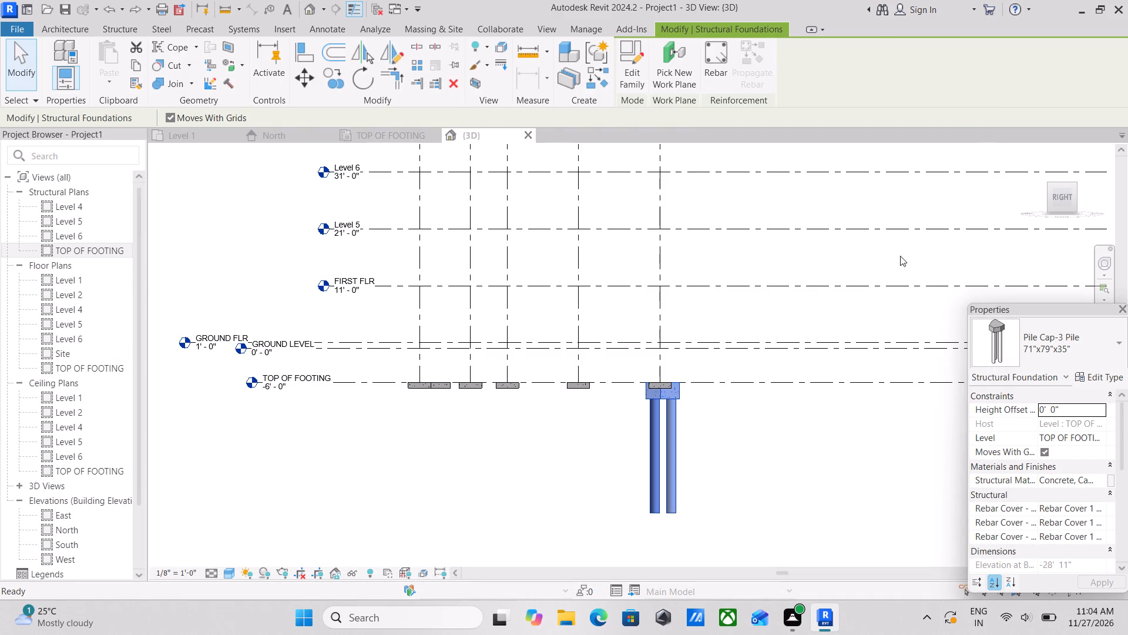
Switch the corner three-pile cap to the Footing-Rectangular 4' X 4' X 1' type.
{"action": "scroll", "coordinate": [854, 313], "scroll_direction": "down", "scroll_amount": 1}
{"action": "left_click", "coordinate": [1050, 186]}
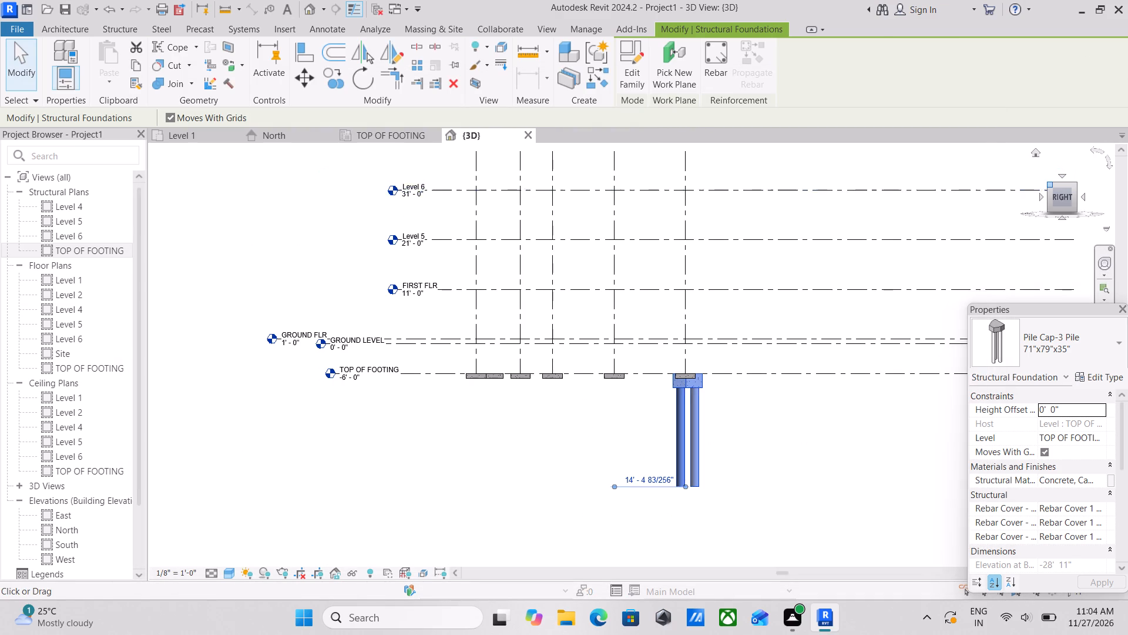
{"action": "scroll", "coordinate": [786, 329], "scroll_direction": "up", "scroll_amount": 3}
{"action": "scroll", "coordinate": [702, 370], "scroll_direction": "up", "scroll_amount": 1}
{"action": "scroll", "coordinate": [701, 367], "scroll_direction": "down", "scroll_amount": 1}
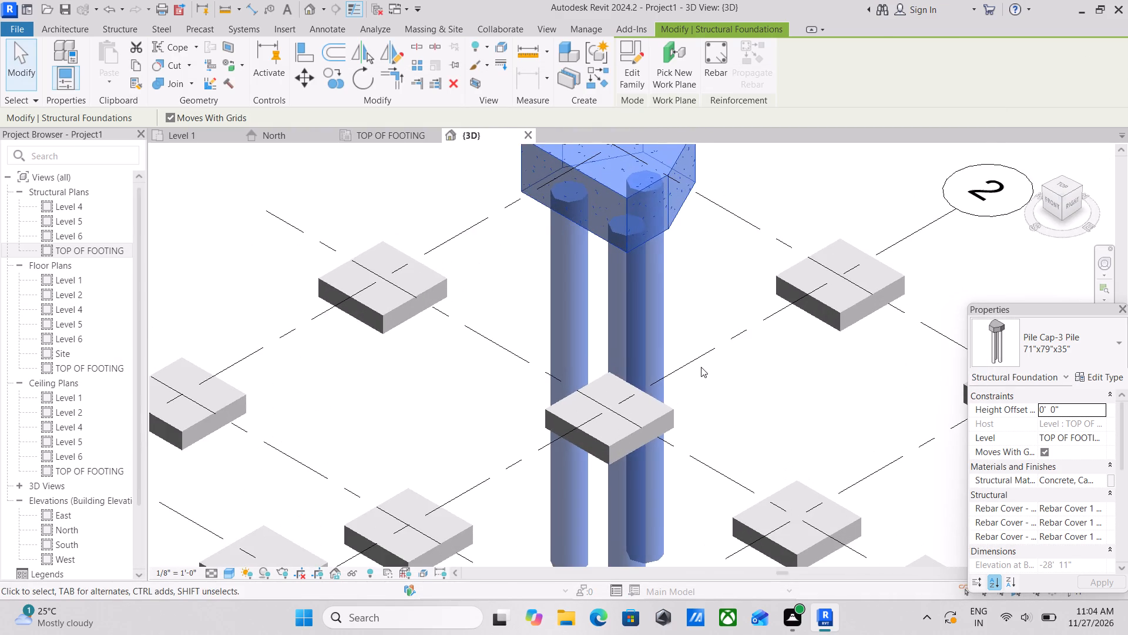
{"action": "scroll", "coordinate": [701, 367], "scroll_direction": "down", "scroll_amount": 3}
{"action": "left_click", "coordinate": [1116, 353]}
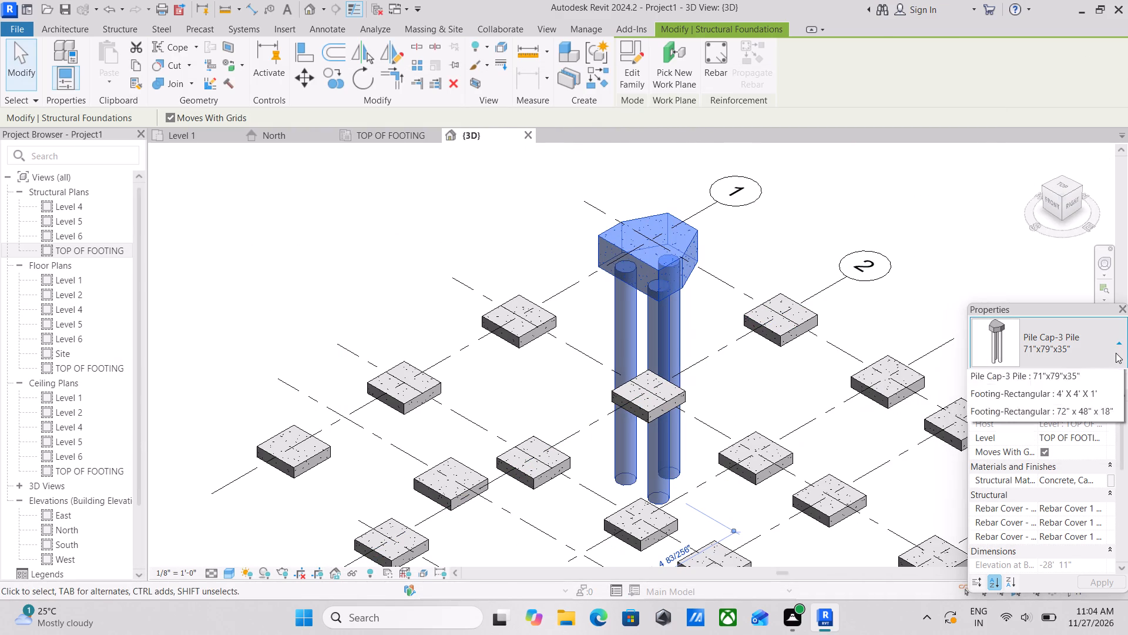
{"action": "left_click", "coordinate": [1028, 425]}
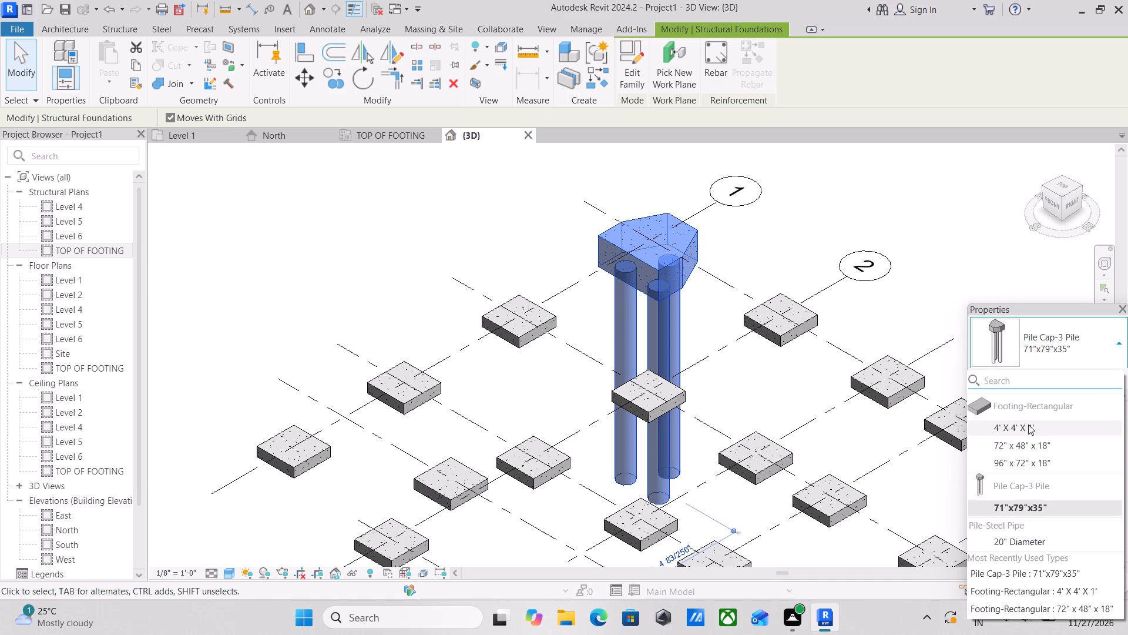
Examine the footing layout on the grids in the 3D view, from the Top and from the Right side.
{"action": "scroll", "coordinate": [729, 306], "scroll_direction": "down", "scroll_amount": 2}
{"action": "middle_click_drag", "start_coordinate": [729, 305], "coordinate": [699, 223]}
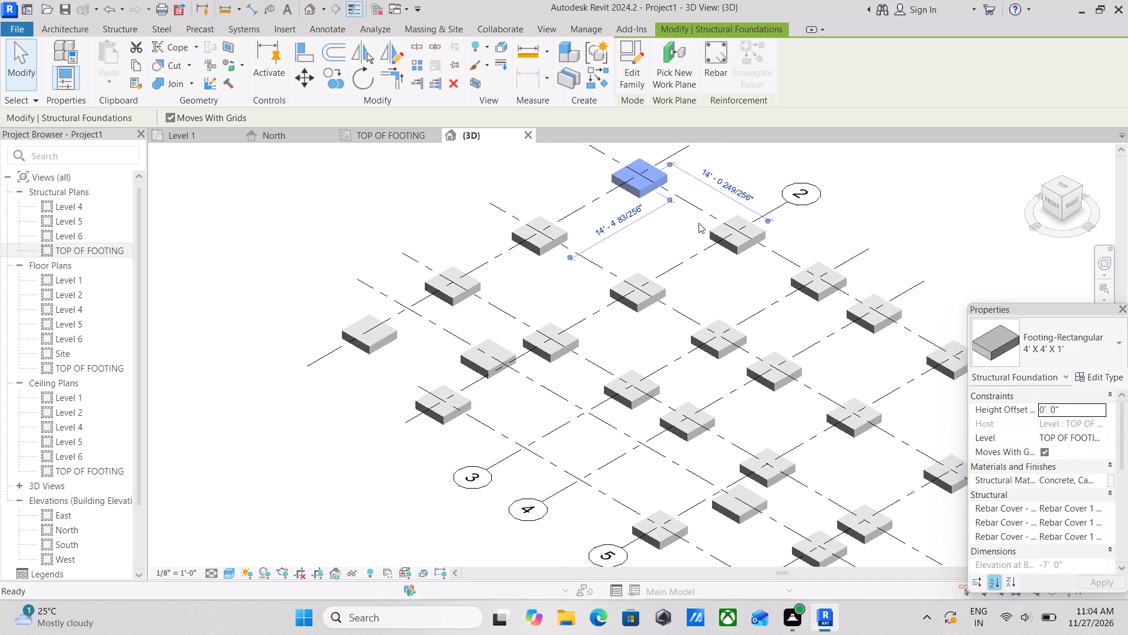
{"action": "scroll", "coordinate": [734, 313], "scroll_direction": "down", "scroll_amount": 1}
{"action": "middle_click_drag", "start_coordinate": [734, 313], "coordinate": [704, 300]}
{"action": "scroll", "coordinate": [684, 306], "scroll_direction": "up", "scroll_amount": 2}
{"action": "scroll", "coordinate": [673, 308], "scroll_direction": "down", "scroll_amount": 2}
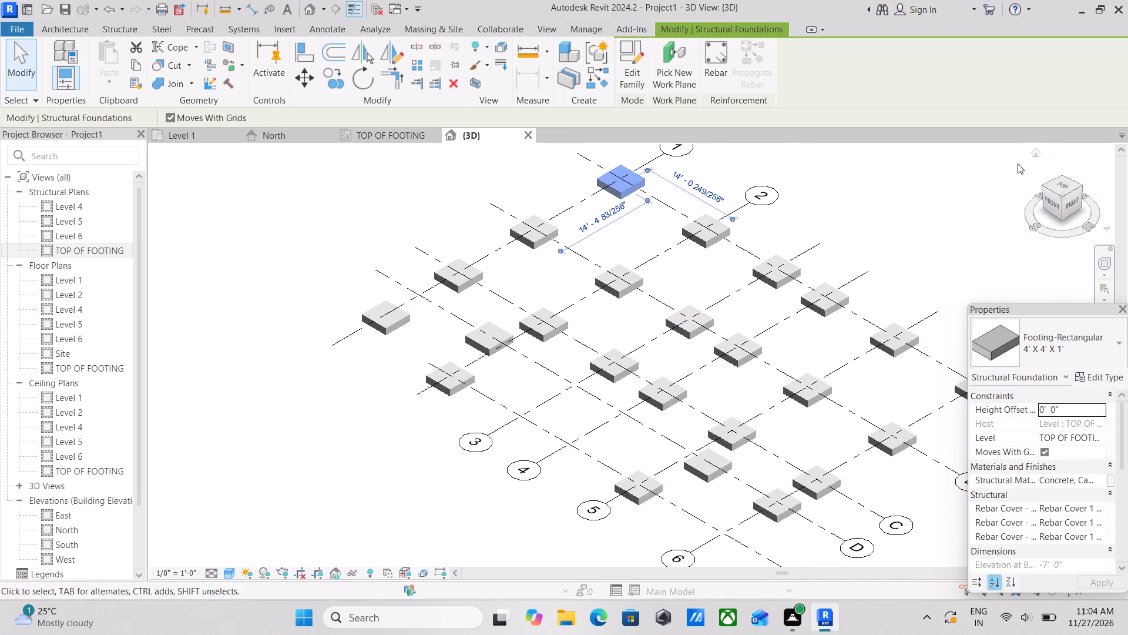
{"action": "left_click", "coordinate": [1060, 195]}
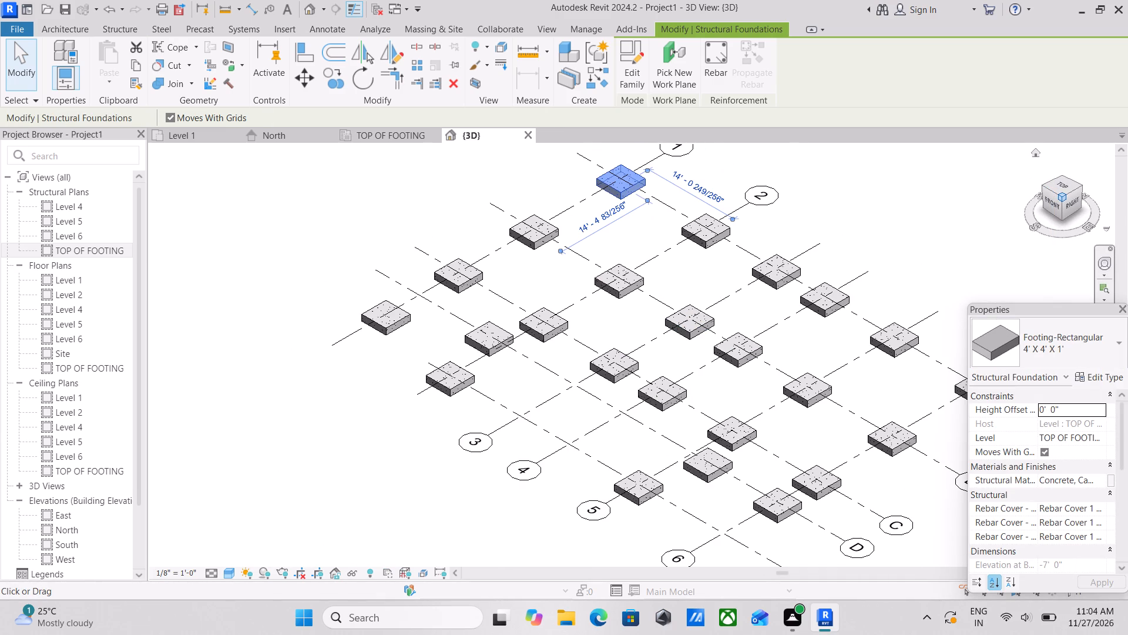
{"action": "scroll", "coordinate": [1060, 195], "scroll_direction": "down", "scroll_amount": 2}
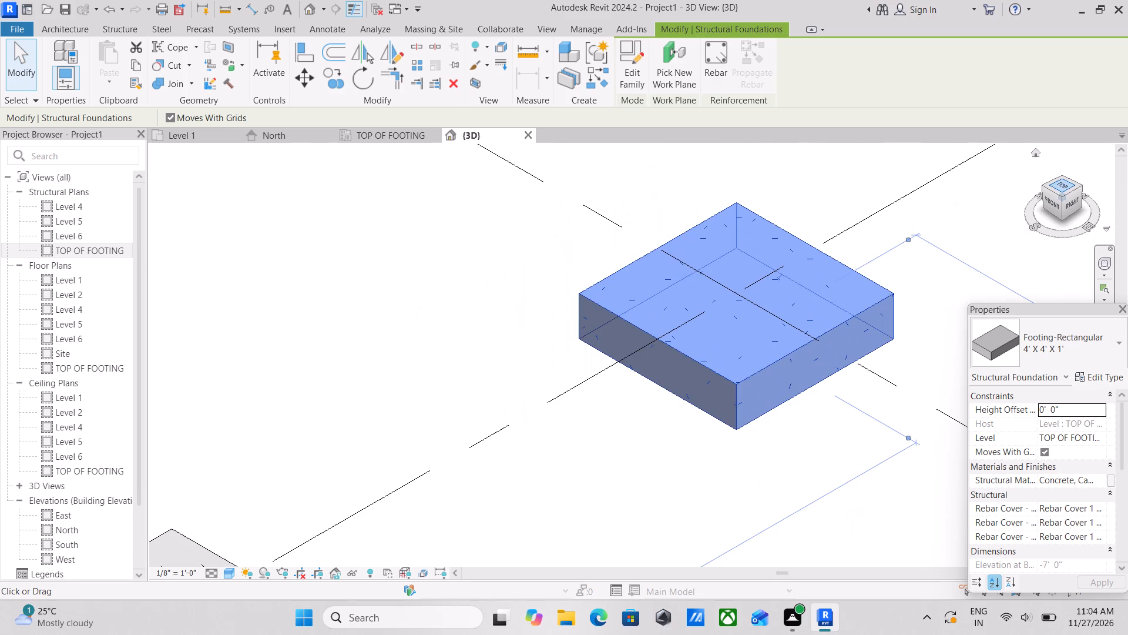
{"action": "left_click", "coordinate": [1063, 185]}
{"action": "scroll", "coordinate": [1063, 185], "scroll_direction": "down", "scroll_amount": 9}
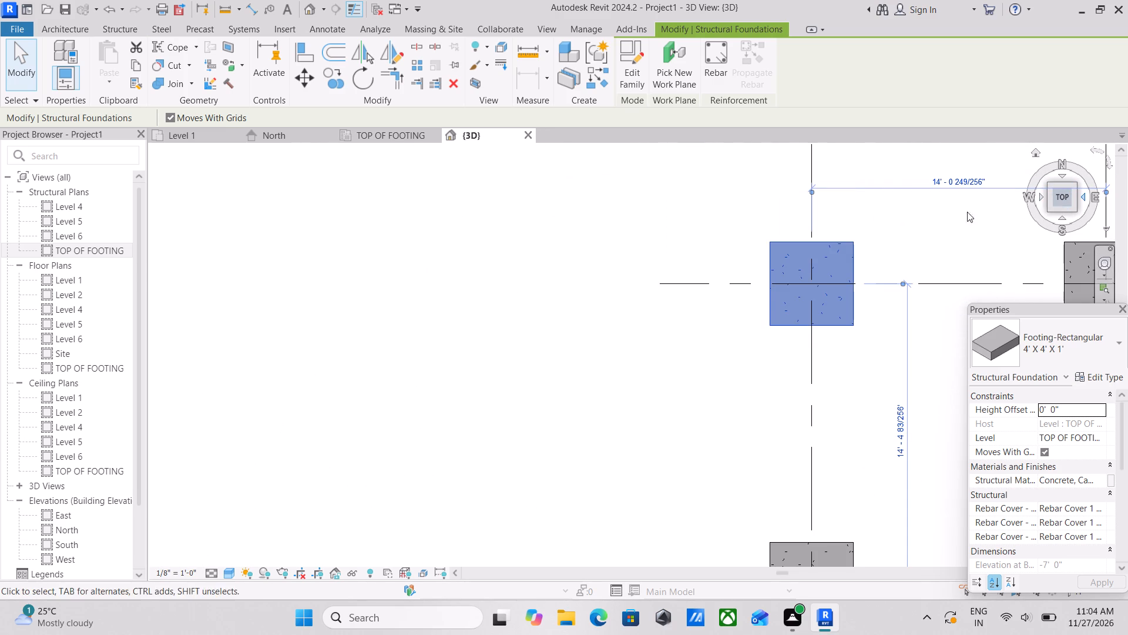
{"action": "scroll", "coordinate": [983, 210], "scroll_direction": "down", "scroll_amount": 4}
{"action": "scroll", "coordinate": [812, 274], "scroll_direction": "down", "scroll_amount": 3}
{"action": "key", "text": "Escape"}
{"action": "scroll", "coordinate": [854, 264], "scroll_direction": "down", "scroll_amount": 3}
{"action": "key", "text": "Escape"}
{"action": "middle_click_drag", "start_coordinate": [854, 264], "coordinate": [778, 199]}
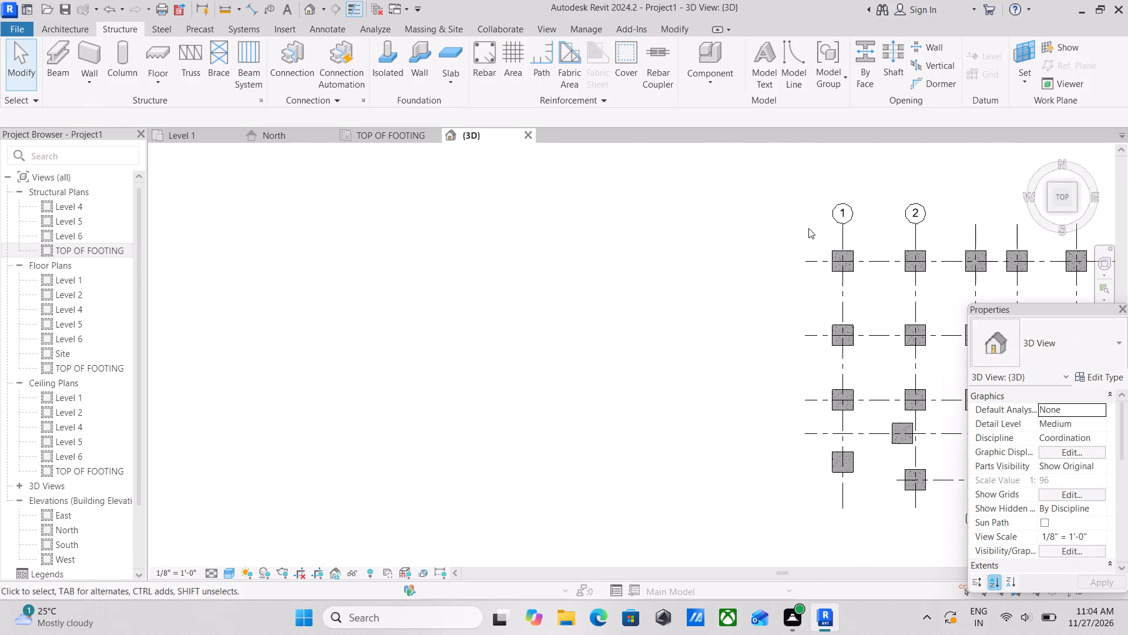
{"action": "middle_click_drag", "start_coordinate": [873, 268], "coordinate": [774, 250]}
{"action": "scroll", "coordinate": [785, 258], "scroll_direction": "up", "scroll_amount": 2}
{"action": "middle_click_drag", "start_coordinate": [788, 259], "coordinate": [577, 172]}
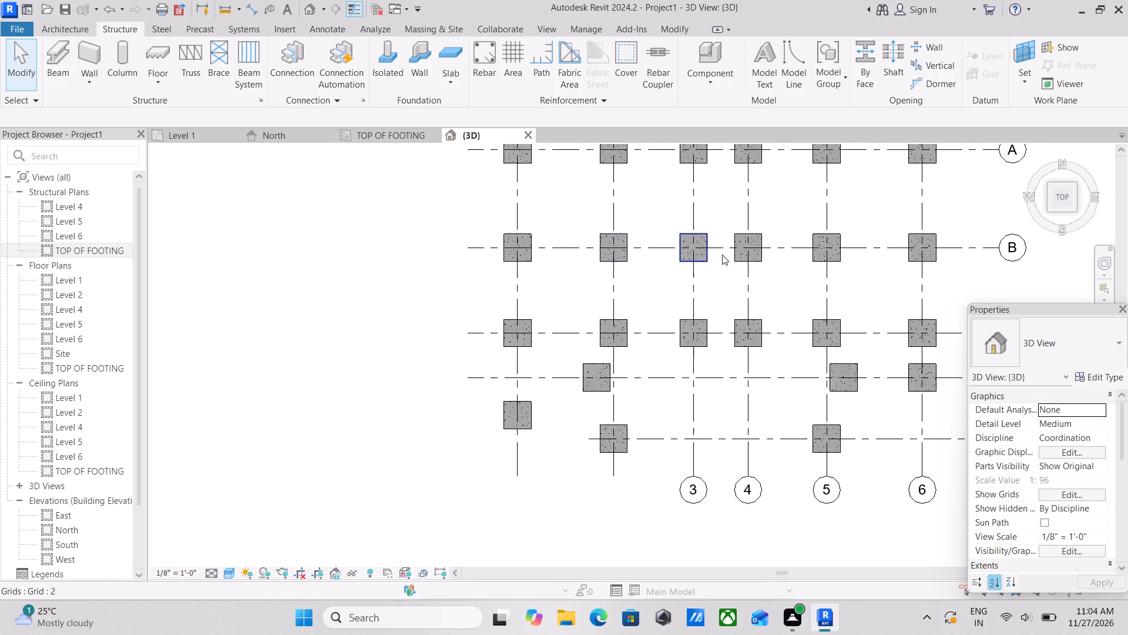
{"action": "middle_click_drag", "start_coordinate": [724, 258], "coordinate": [747, 320]}
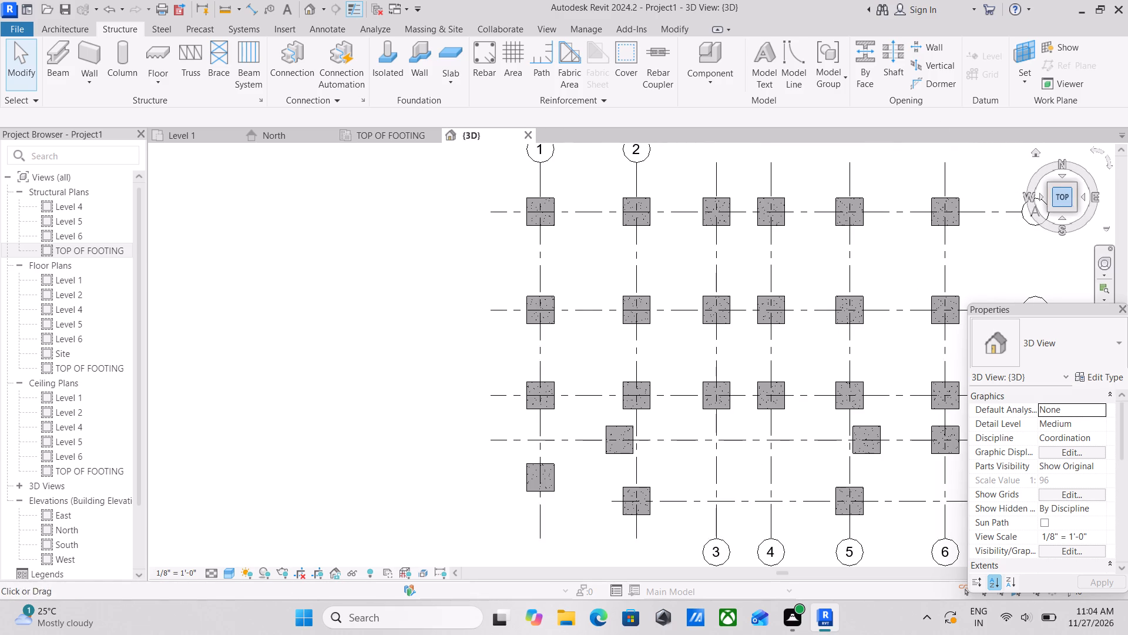
{"action": "left_click", "coordinate": [1077, 210]}
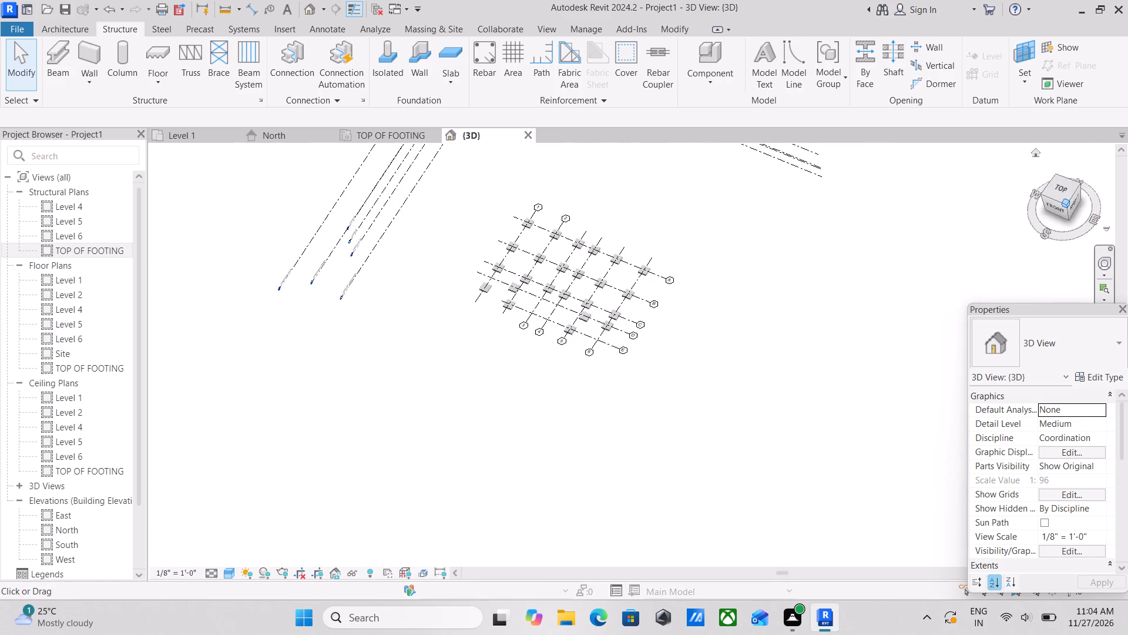
{"action": "left_click", "coordinate": [1071, 202]}
{"action": "scroll", "coordinate": [825, 335], "scroll_direction": "up", "scroll_amount": 3}
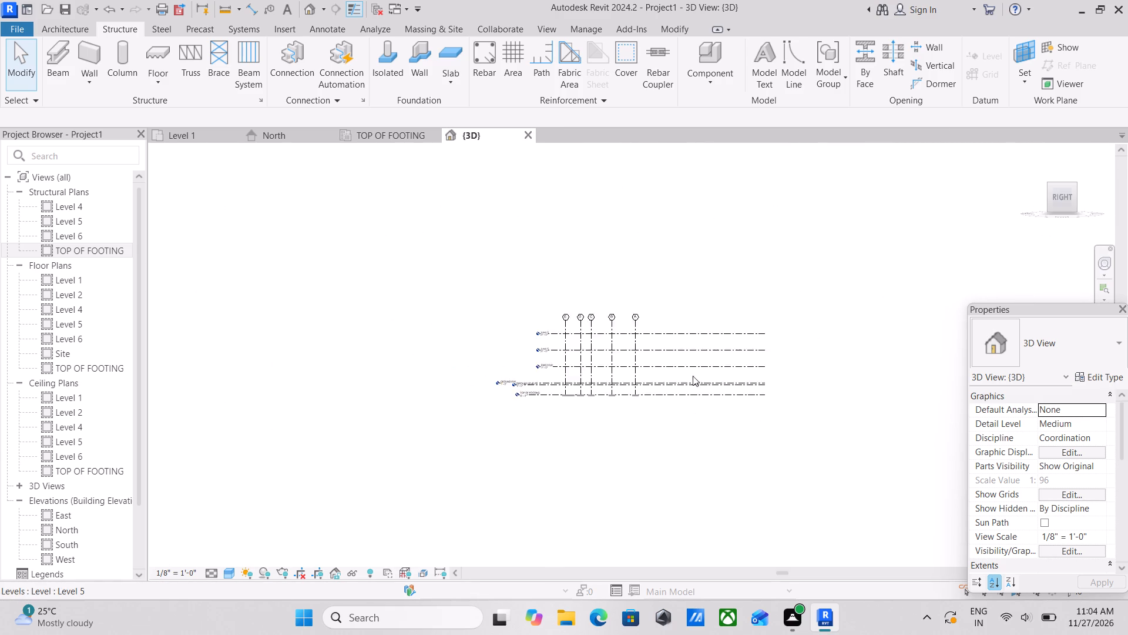
{"action": "scroll", "coordinate": [583, 430], "scroll_direction": "up", "scroll_amount": 8}
{"action": "scroll", "coordinate": [583, 362], "scroll_direction": "up", "scroll_amount": 3}
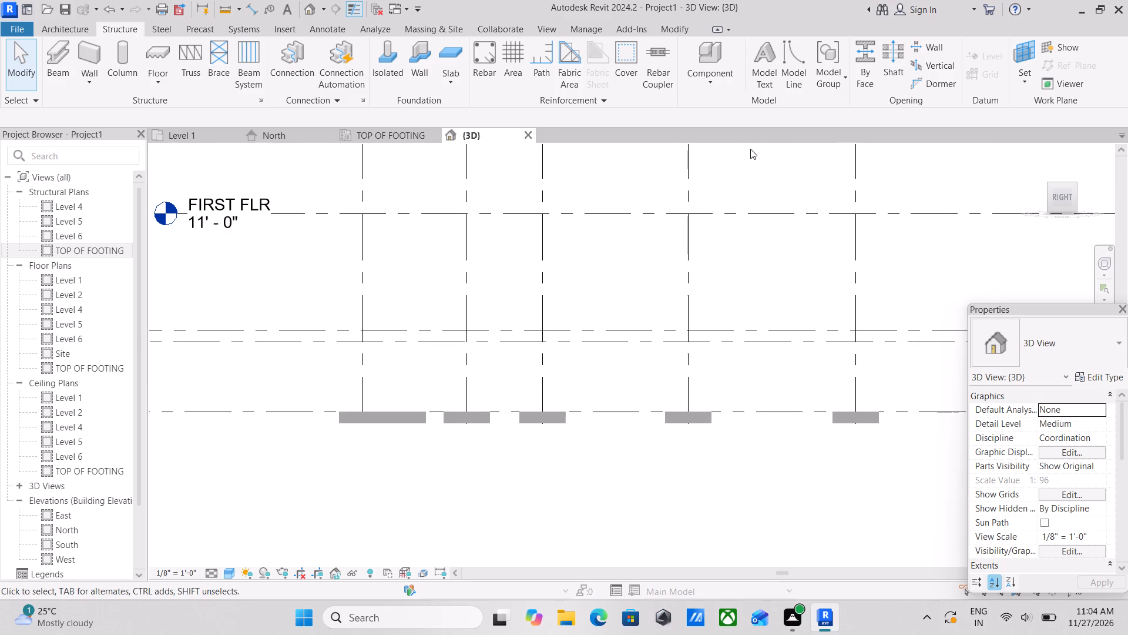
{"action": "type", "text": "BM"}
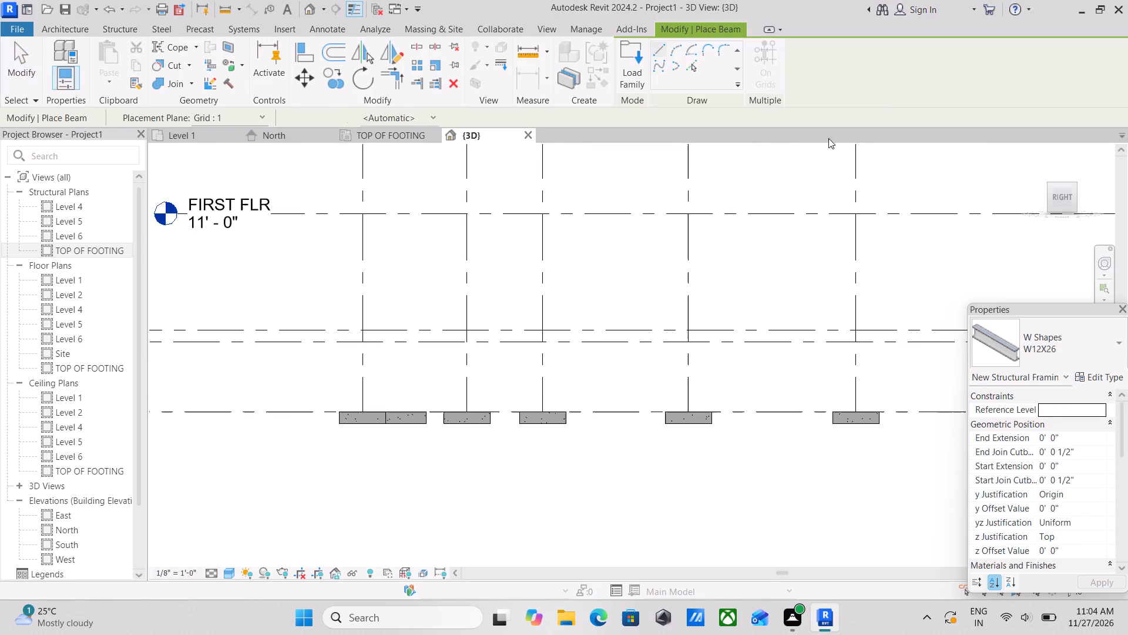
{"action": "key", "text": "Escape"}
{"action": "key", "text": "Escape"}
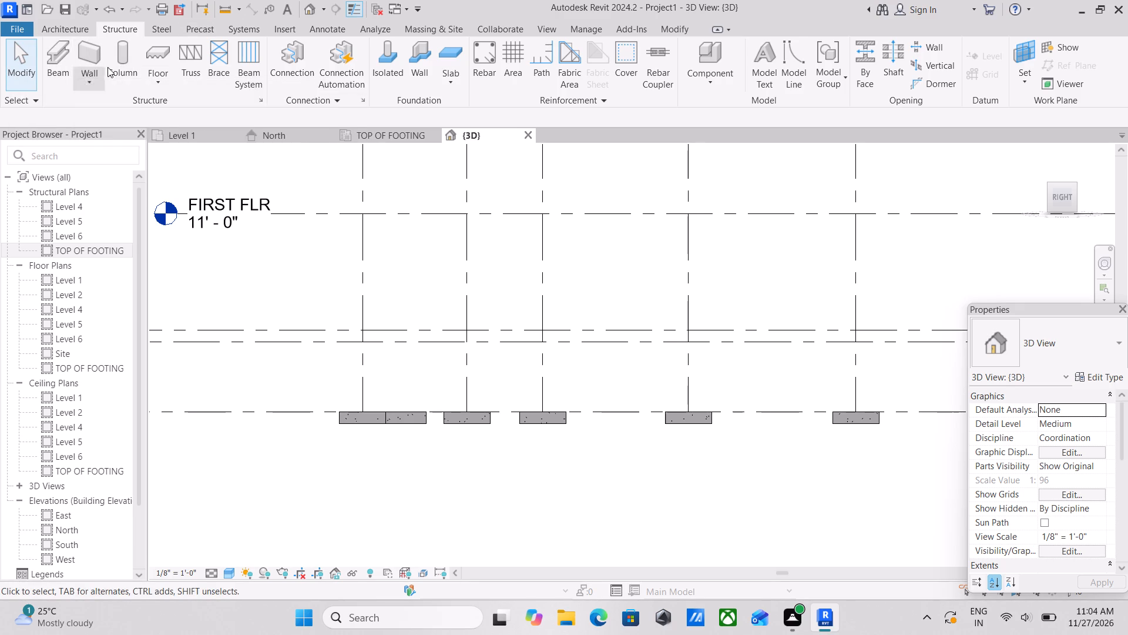
Start placing a structural column and look through the loadable families in the Structural Foundations folder.
{"action": "left_click", "coordinate": [123, 59]}
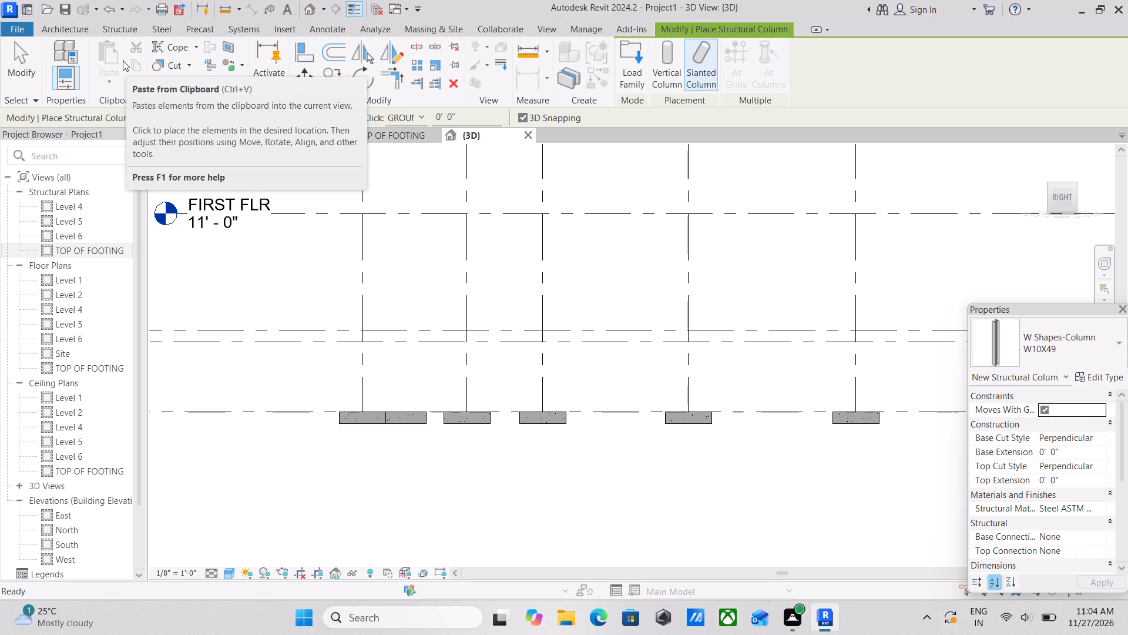
{"action": "left_click", "coordinate": [1103, 355]}
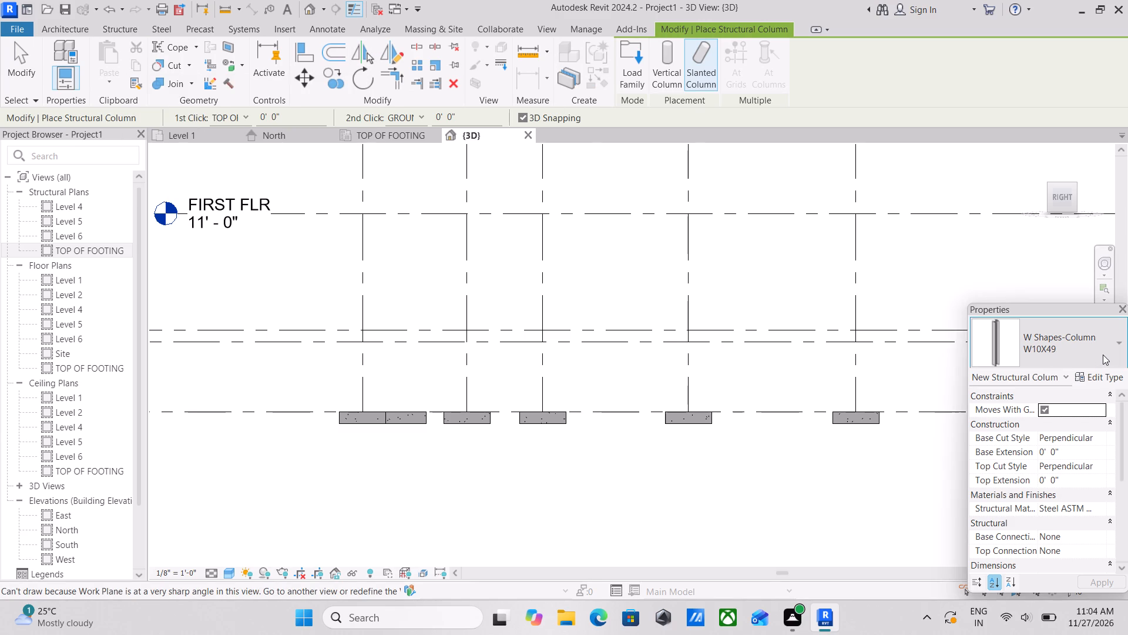
{"action": "left_click", "coordinate": [1103, 355]}
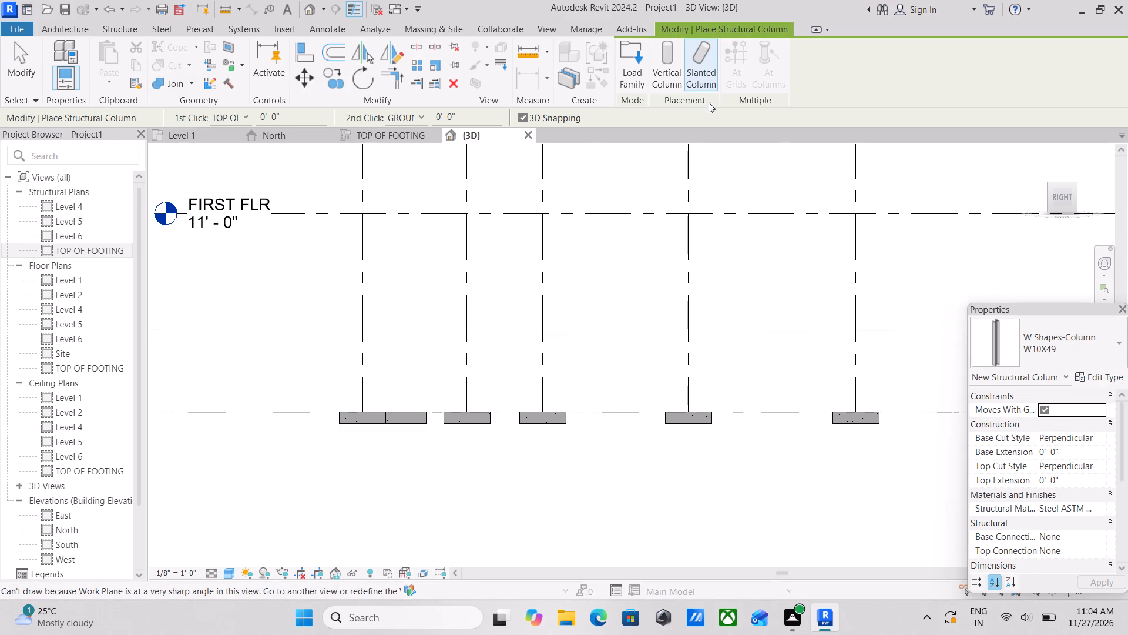
{"action": "left_click", "coordinate": [625, 57]}
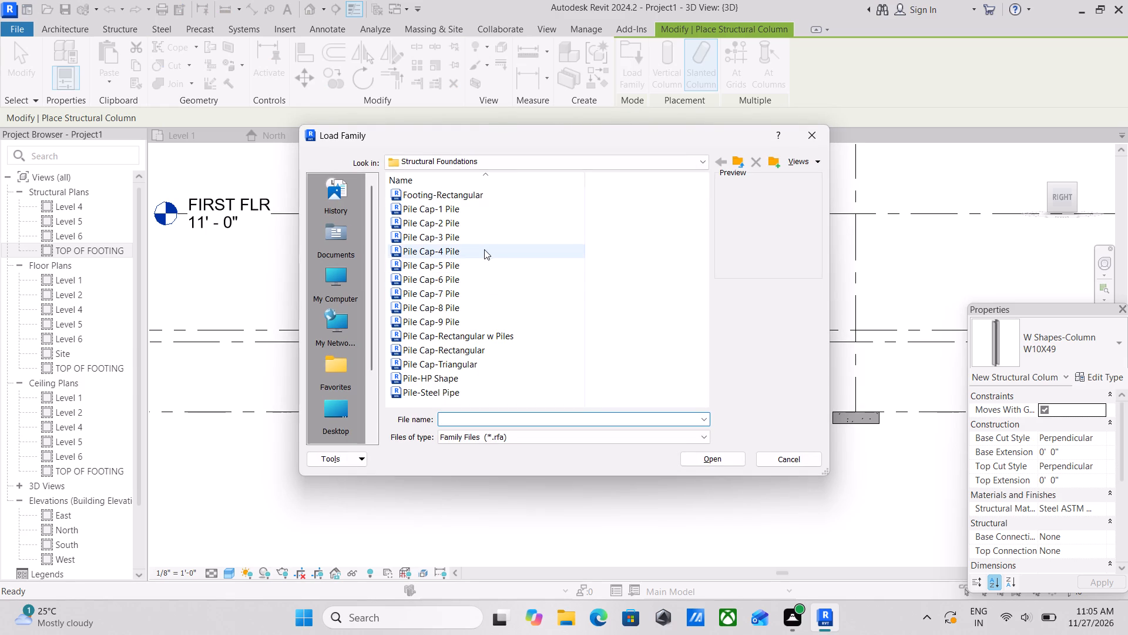
{"action": "scroll", "coordinate": [484, 249], "scroll_direction": "up", "scroll_amount": 2}
{"action": "scroll", "coordinate": [485, 259], "scroll_direction": "down", "scroll_amount": 2}
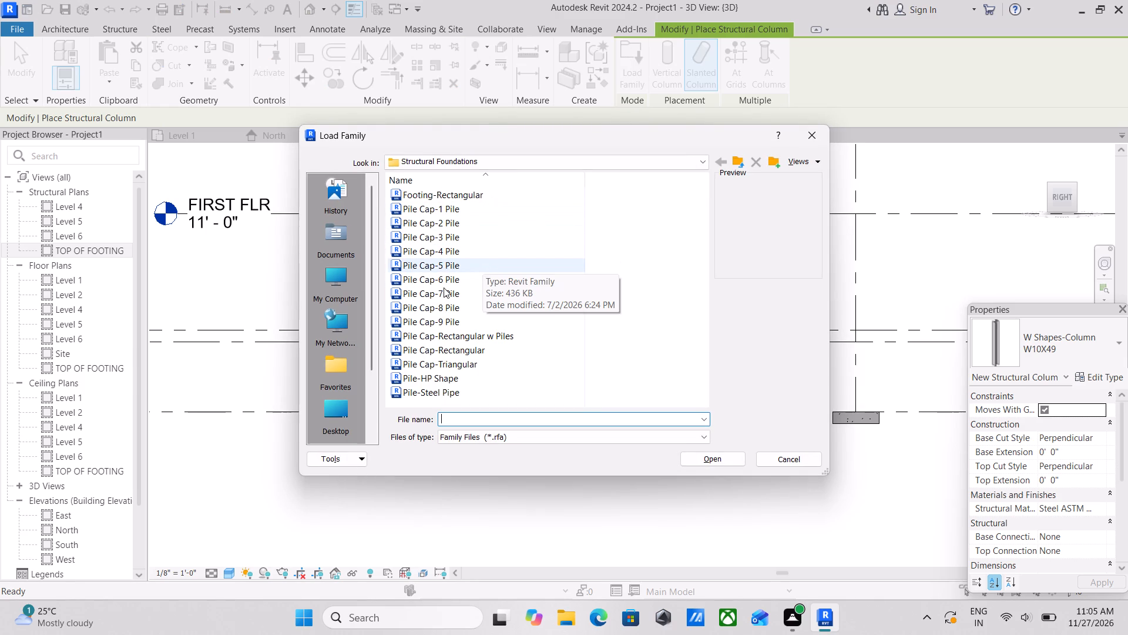
{"action": "left_click", "coordinate": [444, 288]}
{"action": "scroll", "coordinate": [451, 375], "scroll_direction": "down", "scroll_amount": 1}
{"action": "left_click", "coordinate": [442, 377]}
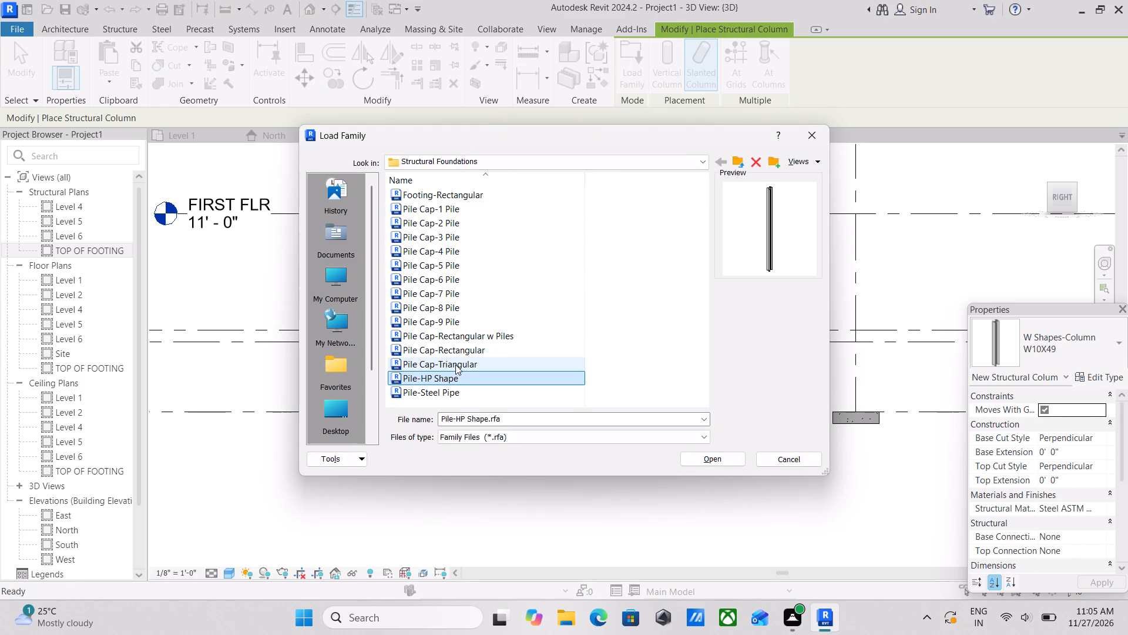
{"action": "scroll", "coordinate": [455, 365], "scroll_direction": "down", "scroll_amount": 3}
{"action": "left_click", "coordinate": [451, 195]}
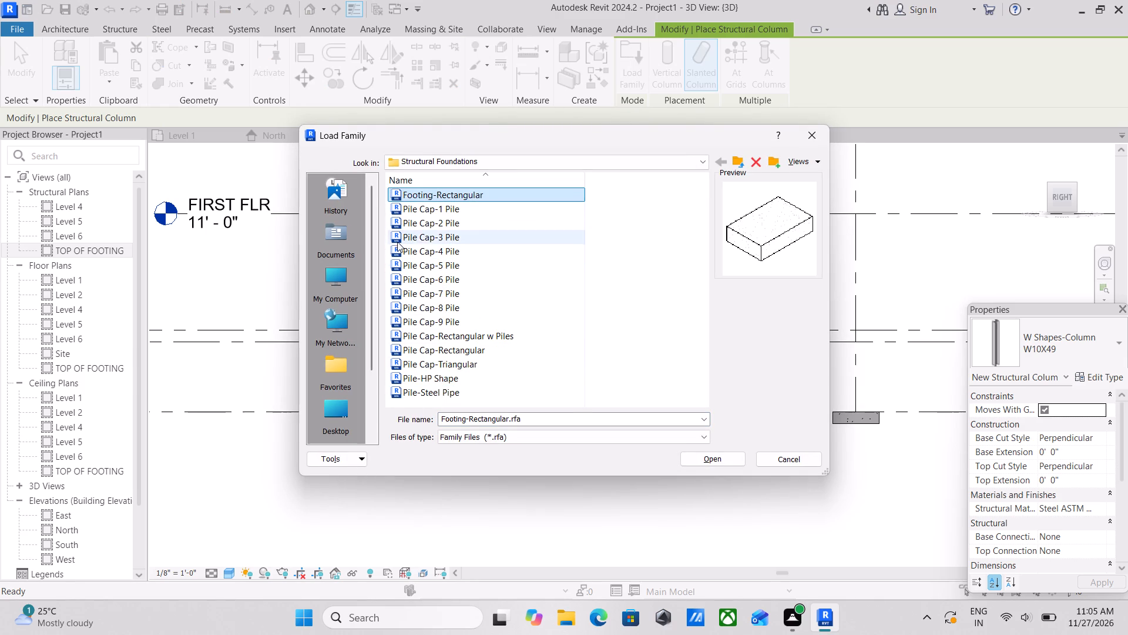
Browse the US family library to the Concrete folder inside Structural Columns.
{"action": "left_click", "coordinate": [652, 166]}
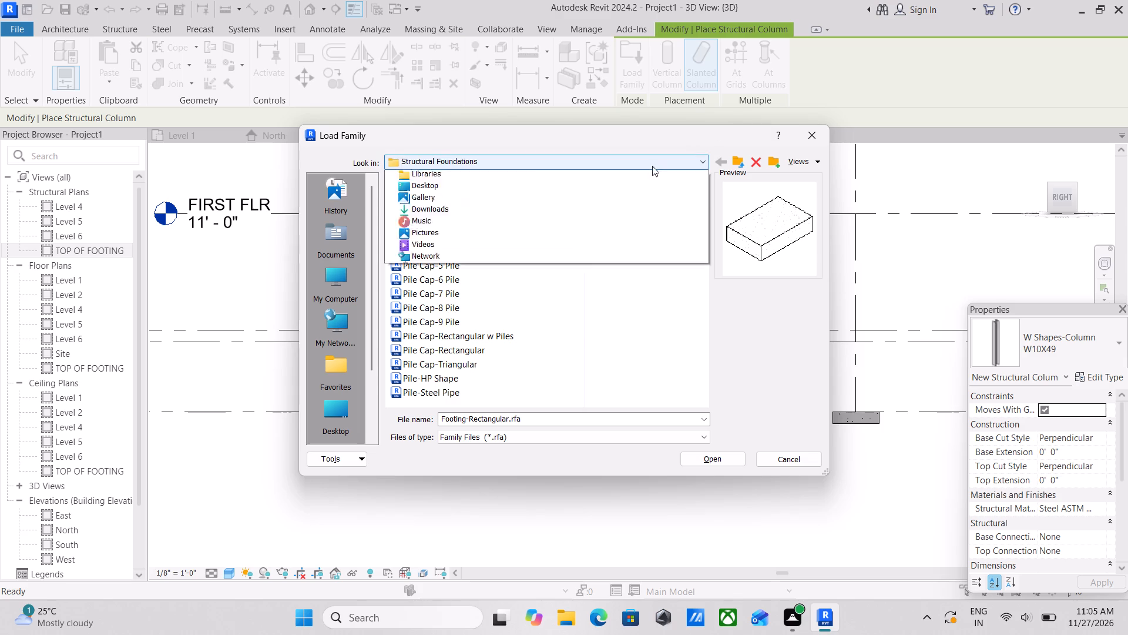
{"action": "left_click", "coordinate": [524, 273]}
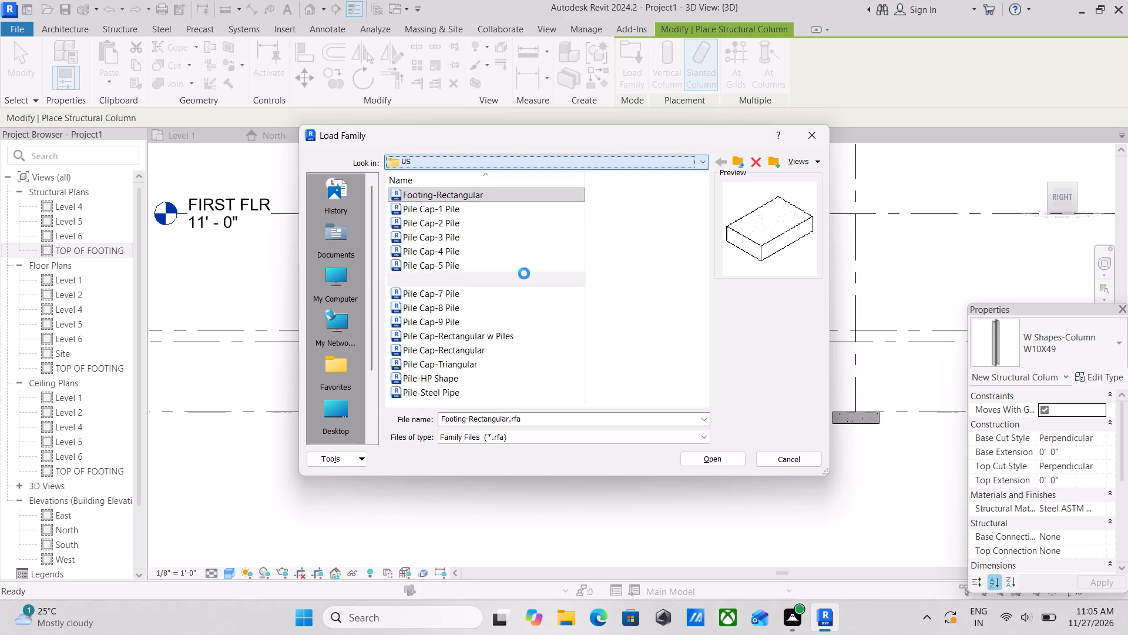
{"action": "scroll", "coordinate": [425, 246], "scroll_direction": "down", "scroll_amount": 6}
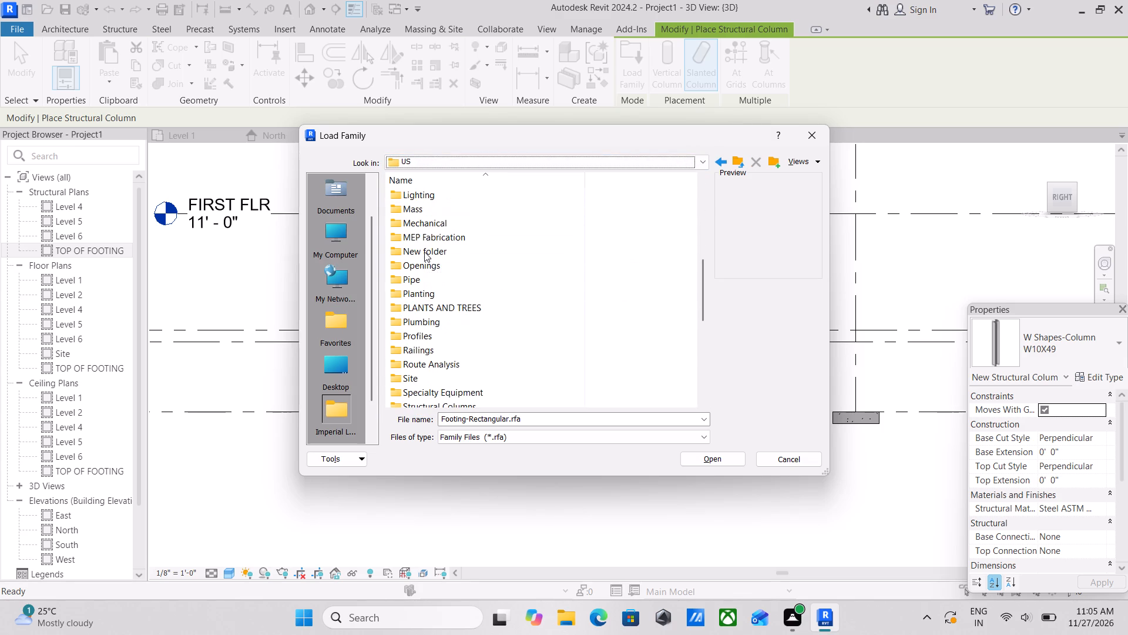
{"action": "scroll", "coordinate": [424, 252], "scroll_direction": "down", "scroll_amount": 6}
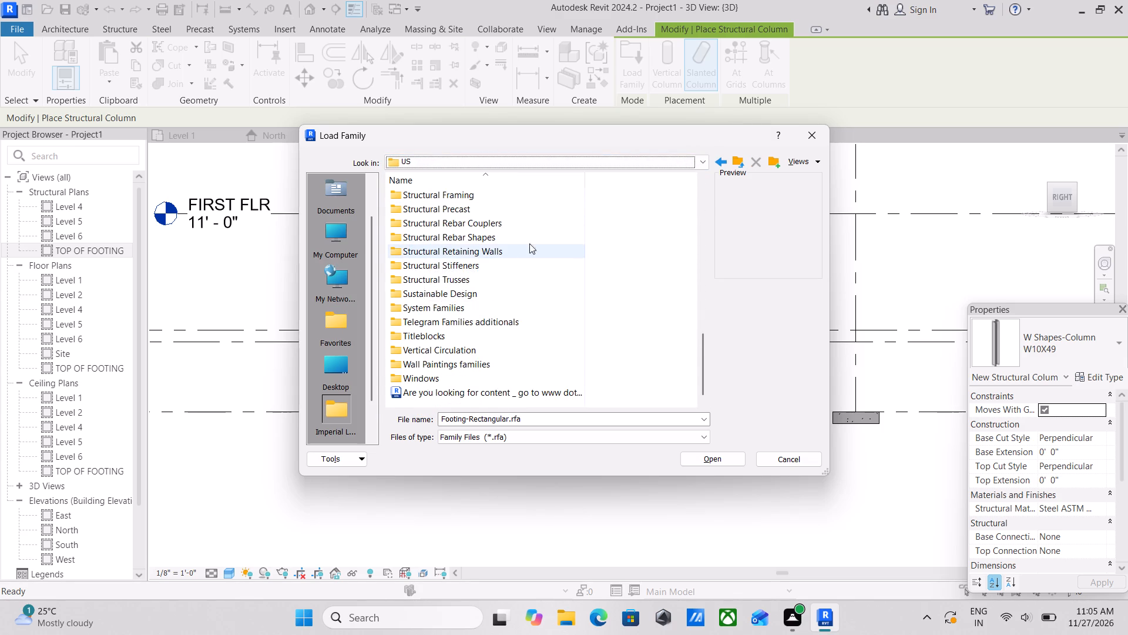
{"action": "scroll", "coordinate": [535, 241], "scroll_direction": "up", "scroll_amount": 2}
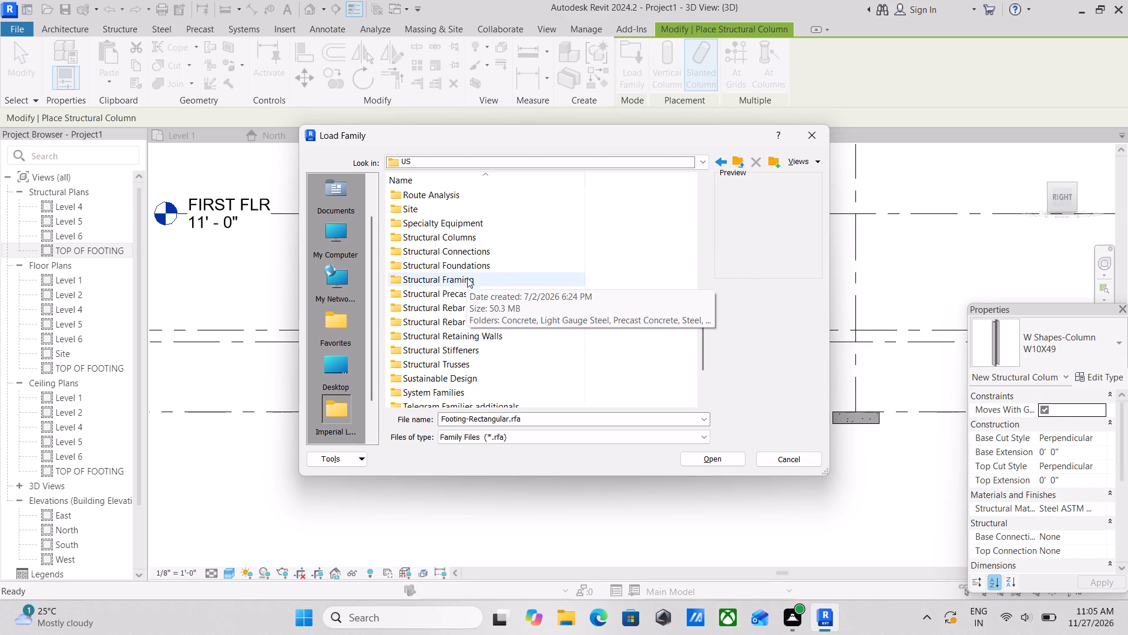
{"action": "double_click", "coordinate": [472, 235]}
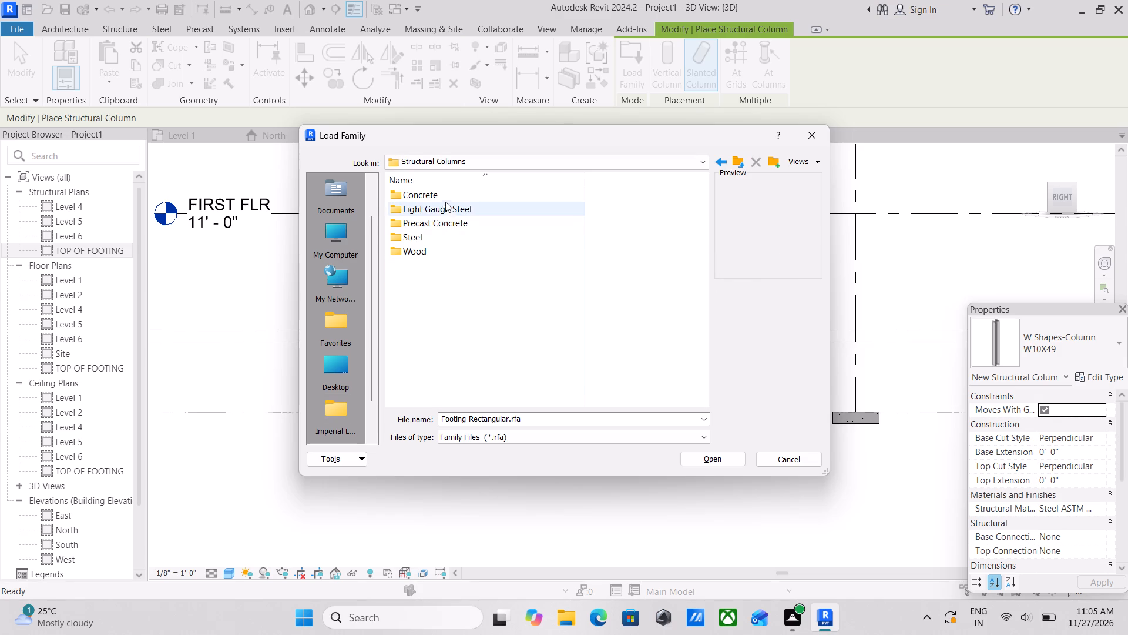
{"action": "left_click", "coordinate": [434, 189]}
{"action": "double_click", "coordinate": [421, 194]}
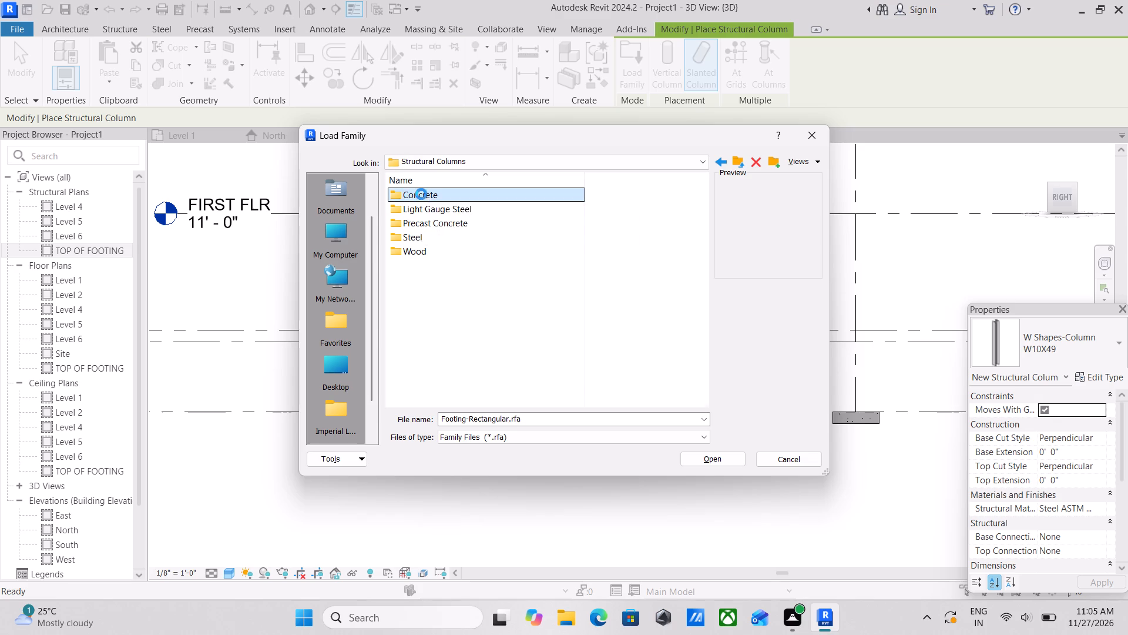
Preview the rectangular, round and square concrete column families, including the drop cap versions, to compare them.
{"action": "left_click", "coordinate": [425, 196]}
{"action": "left_click", "coordinate": [441, 206]}
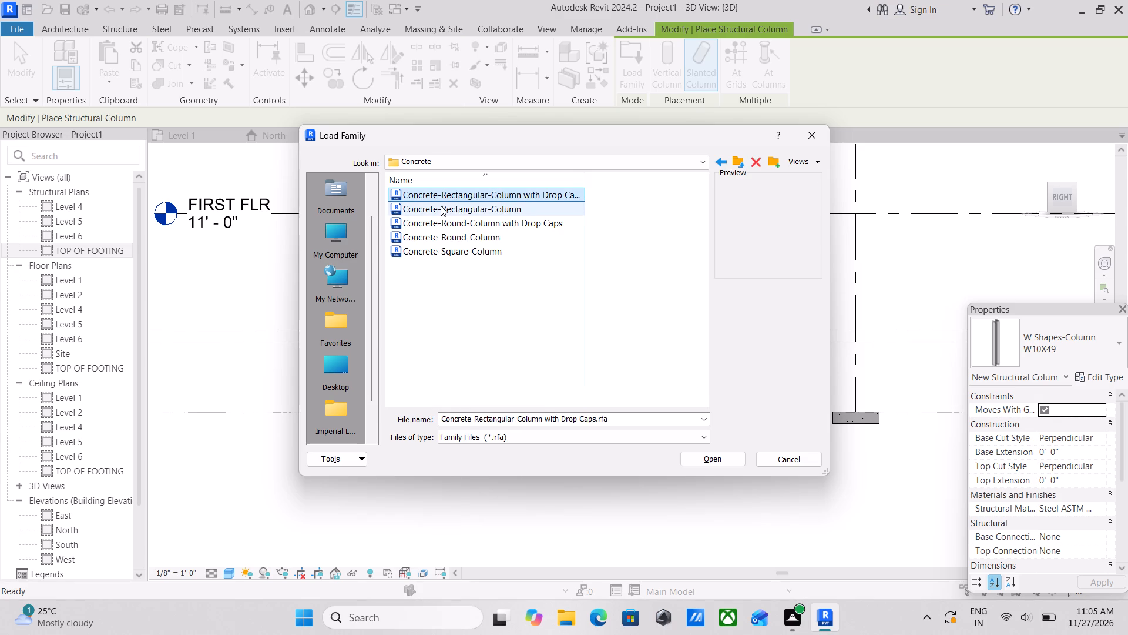
{"action": "left_click", "coordinate": [451, 193]}
{"action": "left_click", "coordinate": [462, 215]}
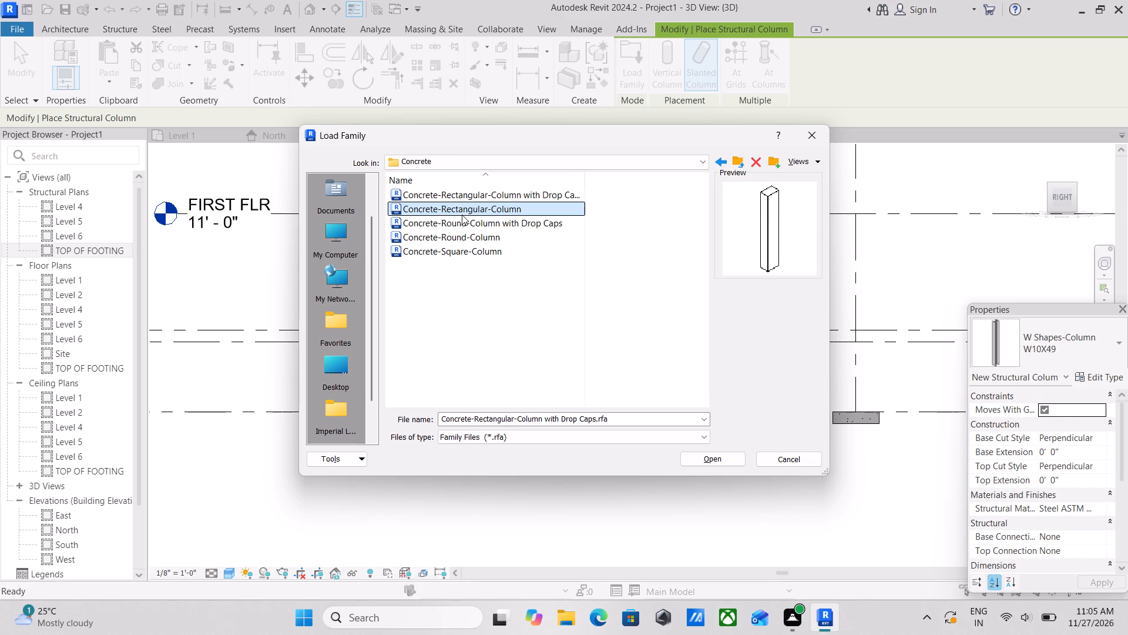
{"action": "left_click", "coordinate": [462, 223]}
{"action": "left_click", "coordinate": [435, 235]}
{"action": "left_click", "coordinate": [429, 242]}
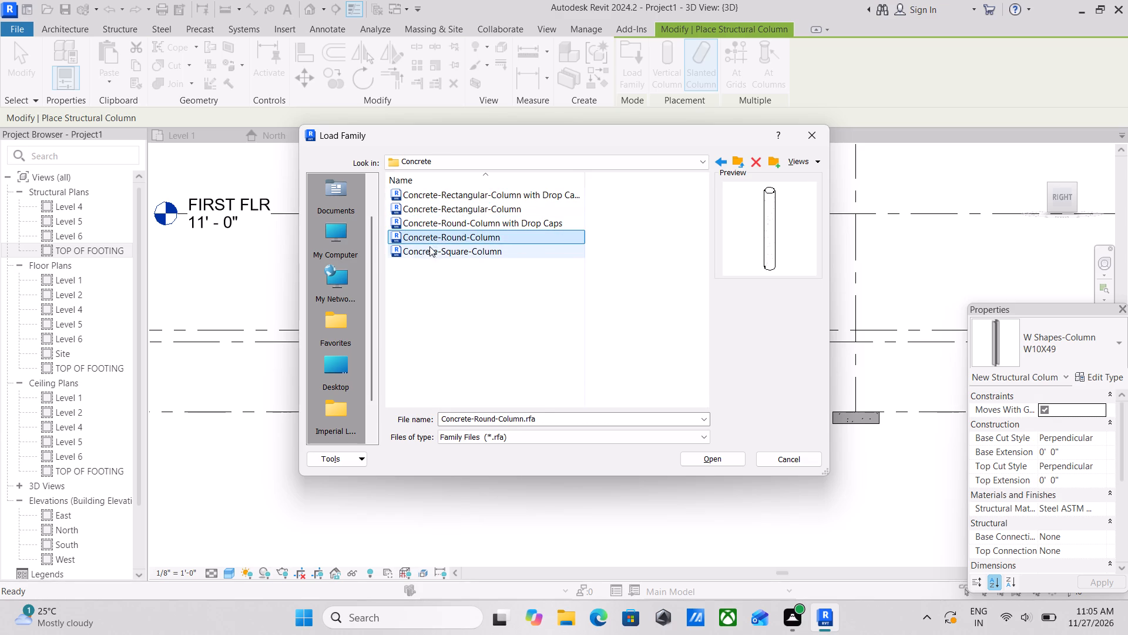
{"action": "left_click", "coordinate": [431, 249]}
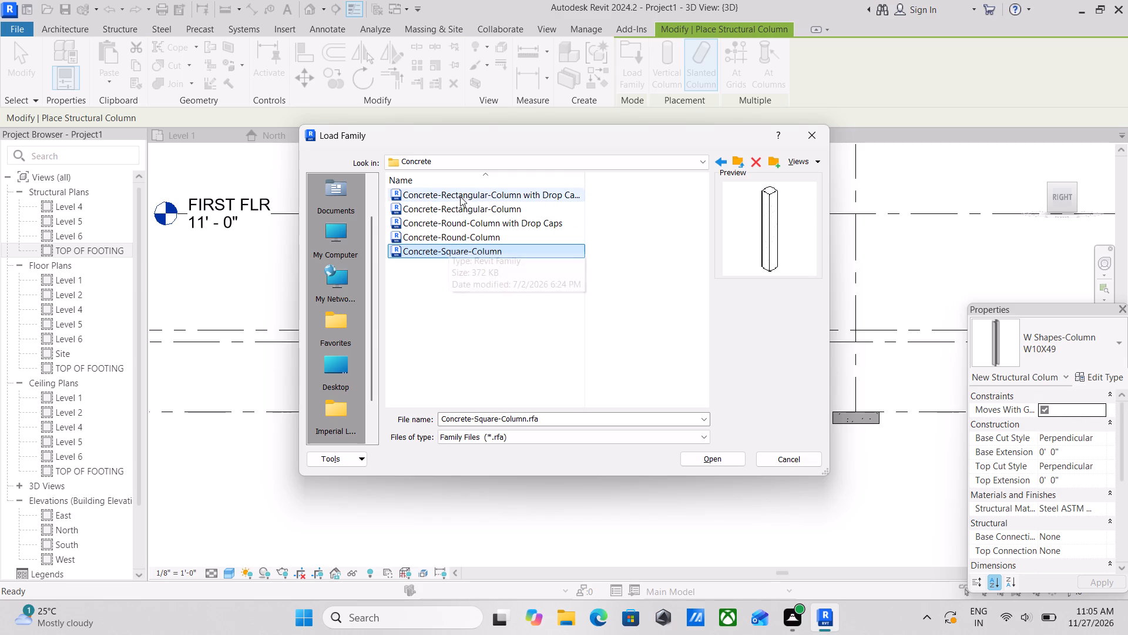
{"action": "left_click", "coordinate": [460, 193]}
{"action": "left_click", "coordinate": [500, 210]}
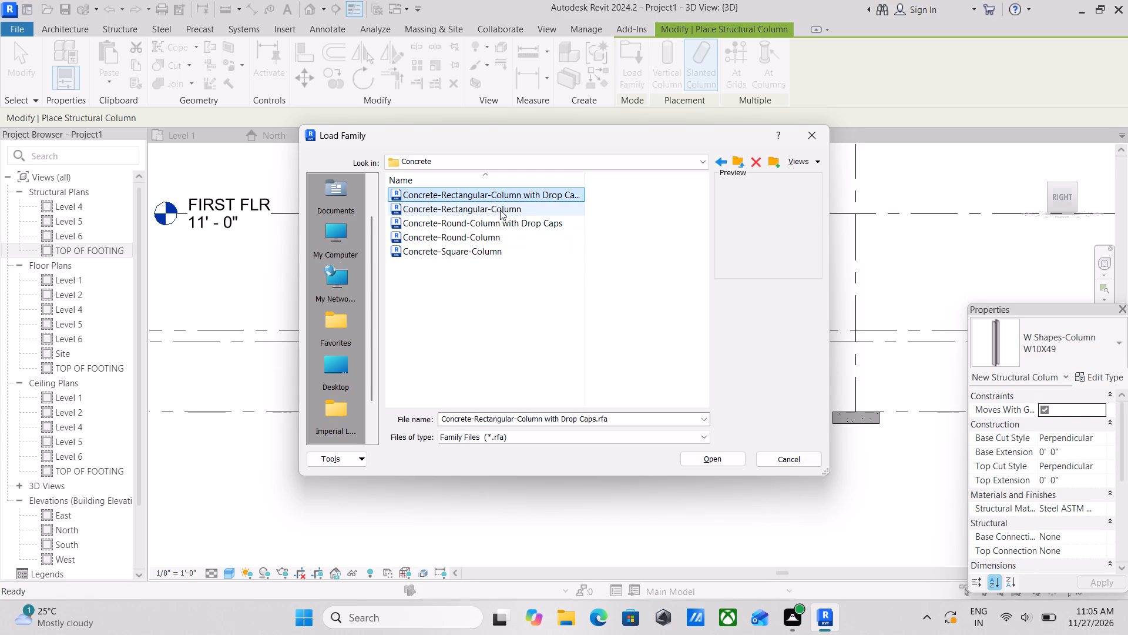
{"action": "left_click", "coordinate": [492, 220]}
{"action": "left_click", "coordinate": [476, 232]}
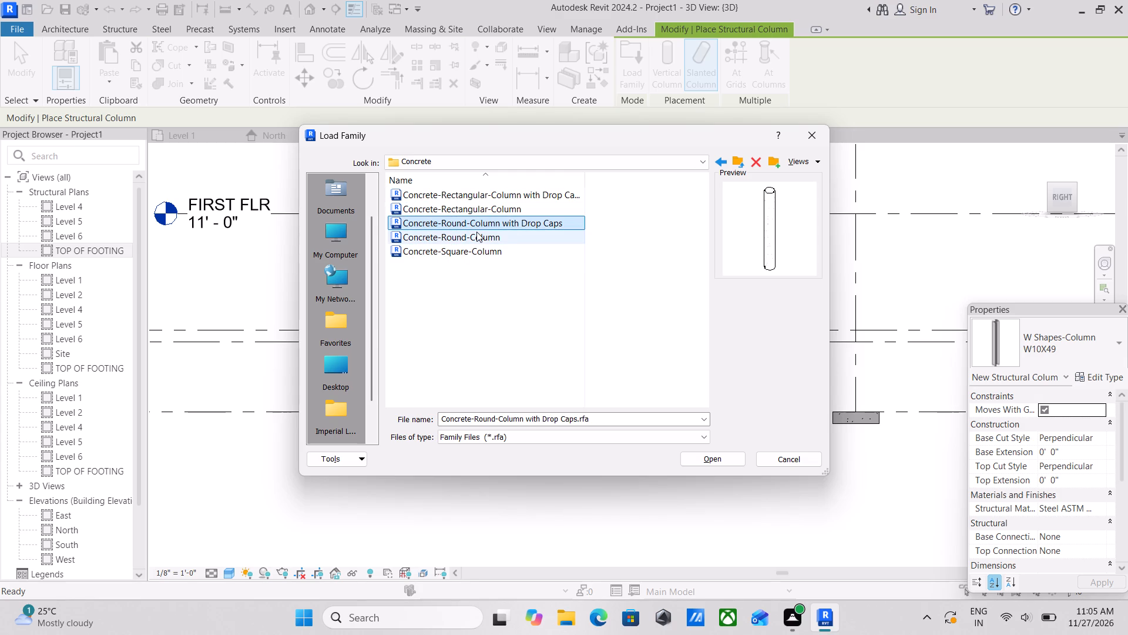
{"action": "left_click", "coordinate": [477, 249]}
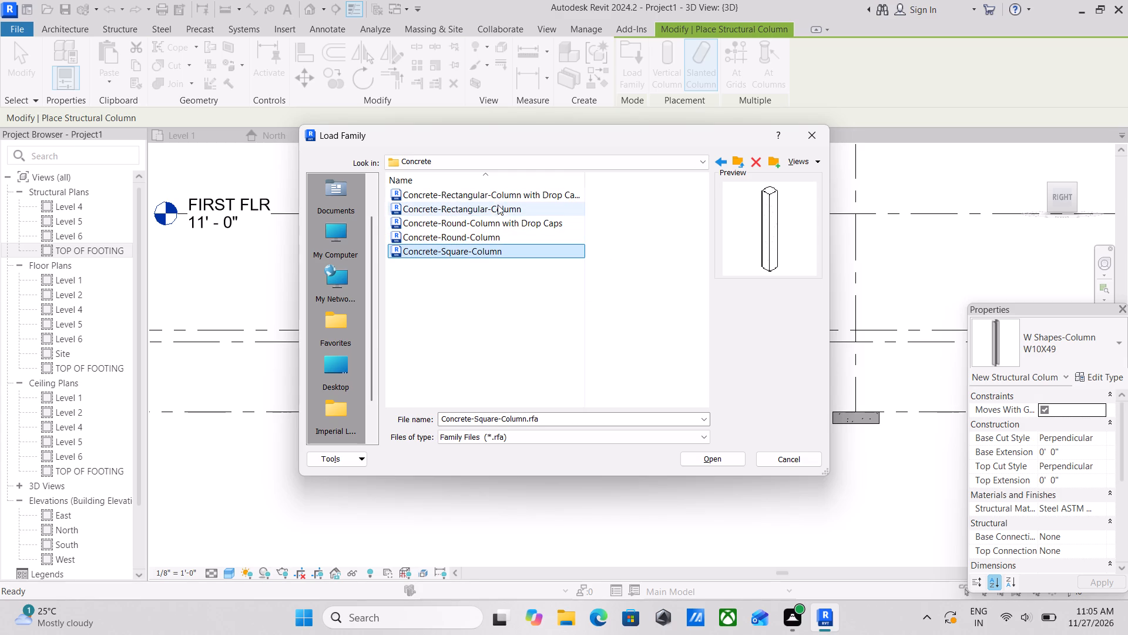
Load the Concrete-Rectangular-Column family into the project.
{"action": "left_click", "coordinate": [486, 206]}
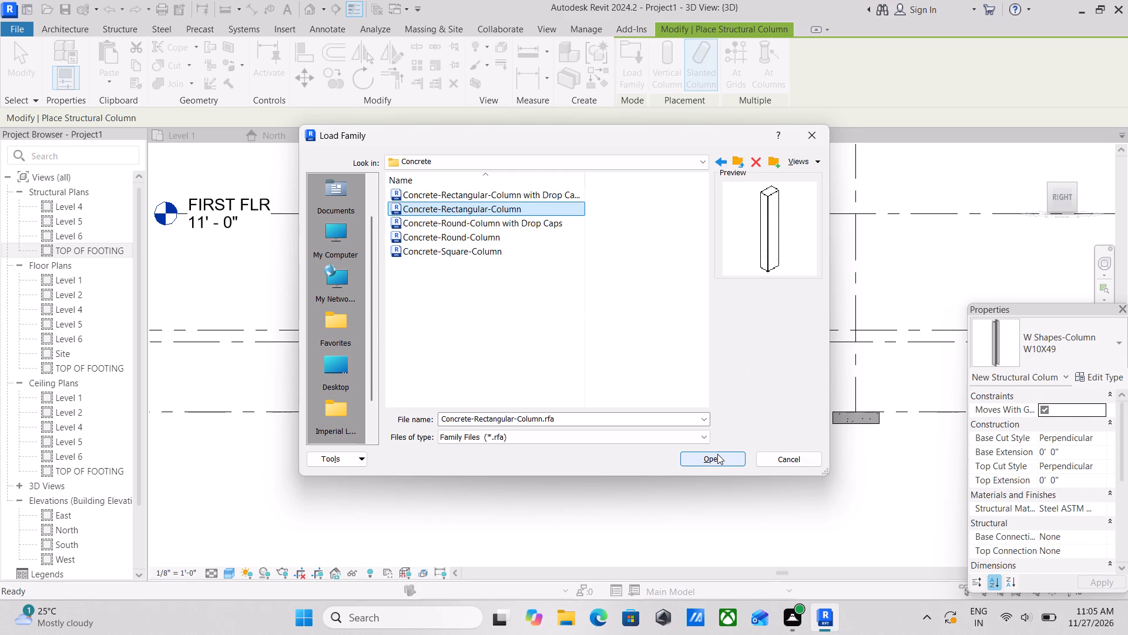
{"action": "left_click", "coordinate": [717, 453]}
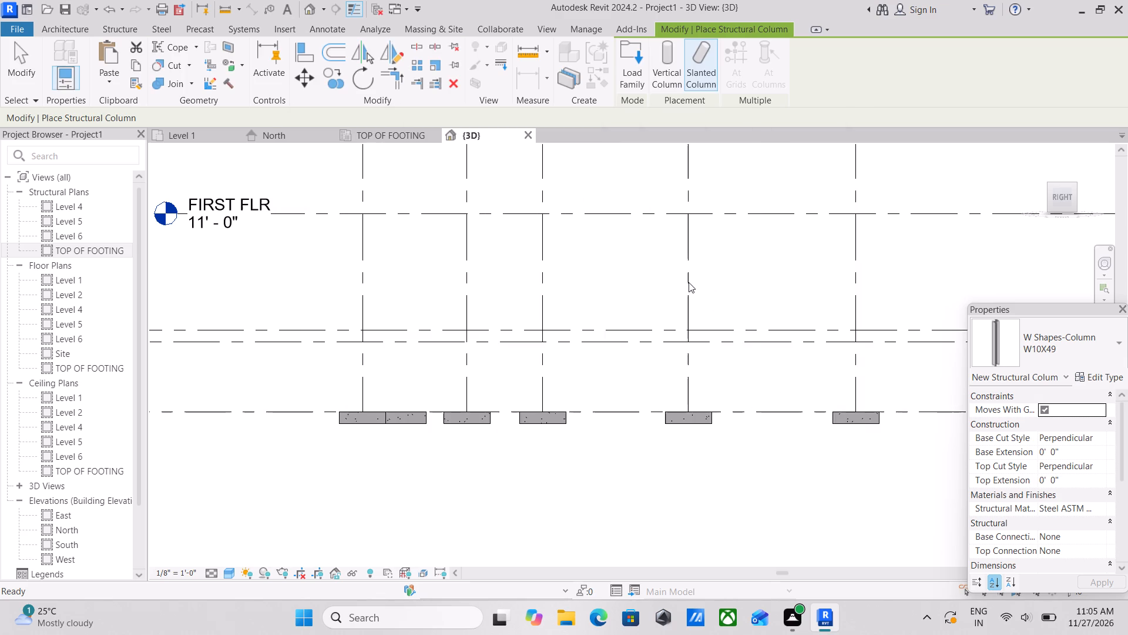
Examine the levels above the footings in the Right 3D view and leave column placement without placing any.
{"action": "scroll", "coordinate": [466, 397], "scroll_direction": "down", "scroll_amount": 3}
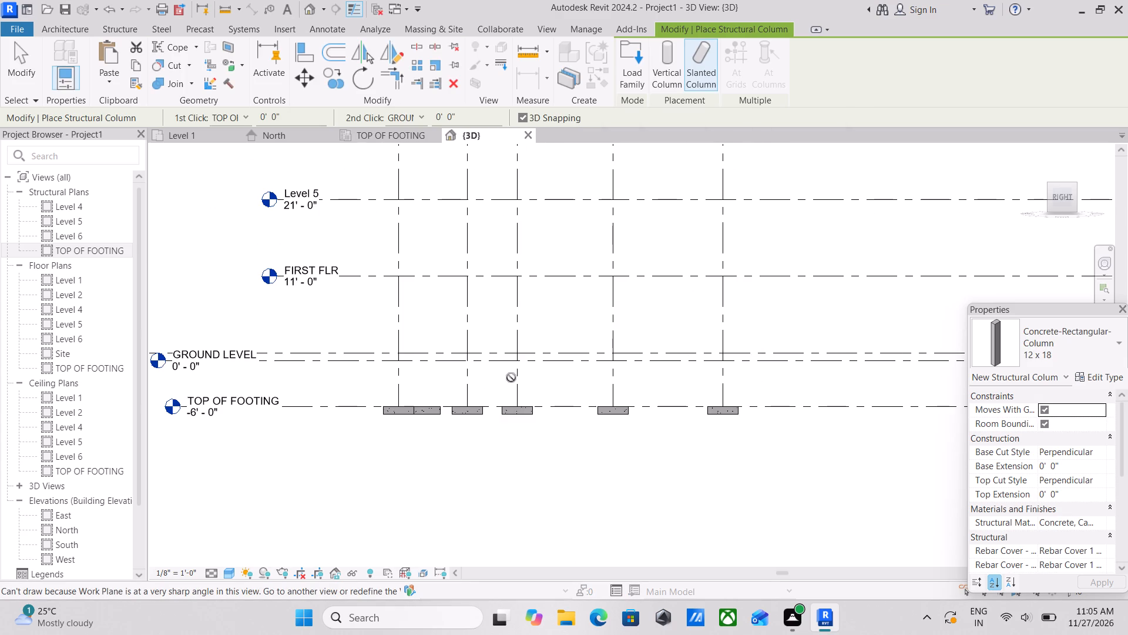
{"action": "scroll", "coordinate": [512, 377], "scroll_direction": "up", "scroll_amount": 2}
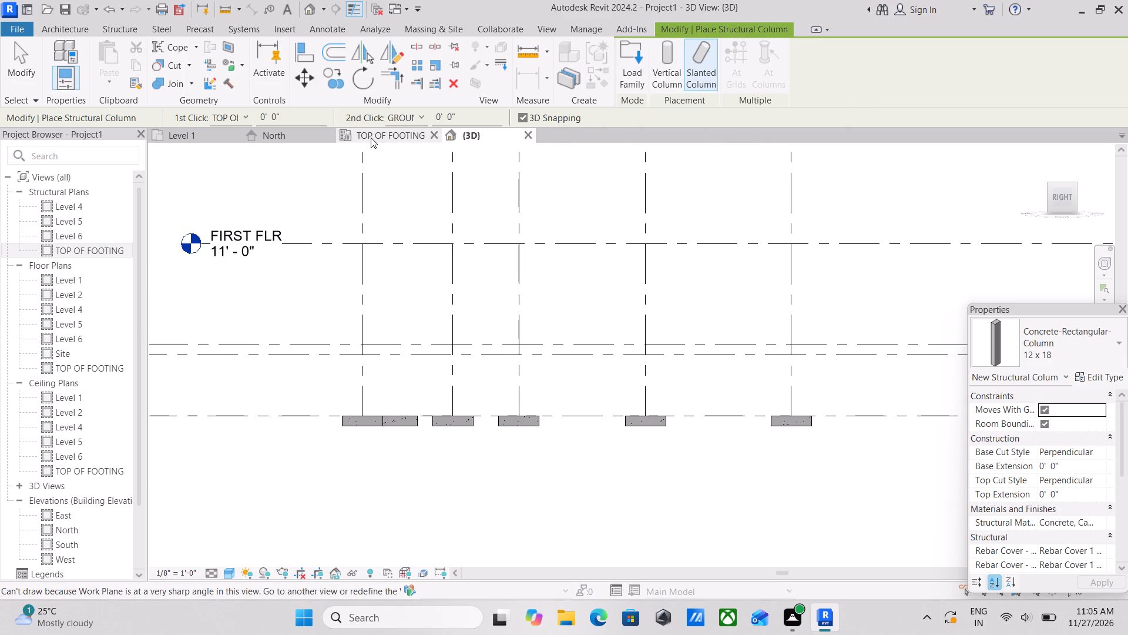
{"action": "middle_click_drag", "start_coordinate": [524, 260], "coordinate": [811, 296]}
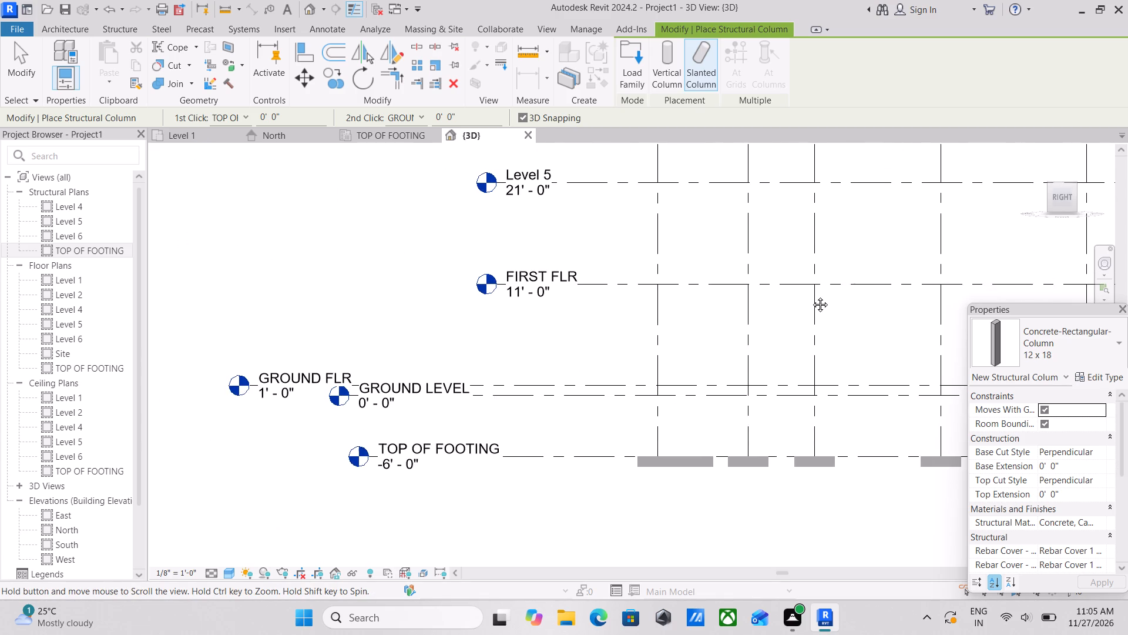
{"action": "middle_click_drag", "start_coordinate": [811, 296], "coordinate": [783, 282]}
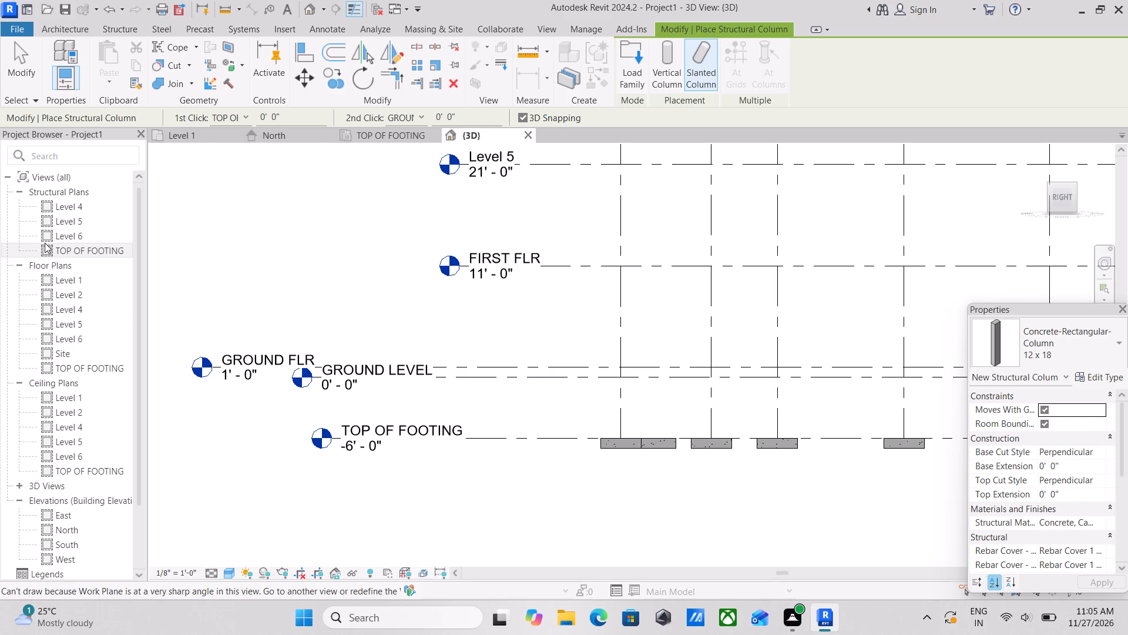
{"action": "scroll", "coordinate": [466, 316], "scroll_direction": "down", "scroll_amount": 2}
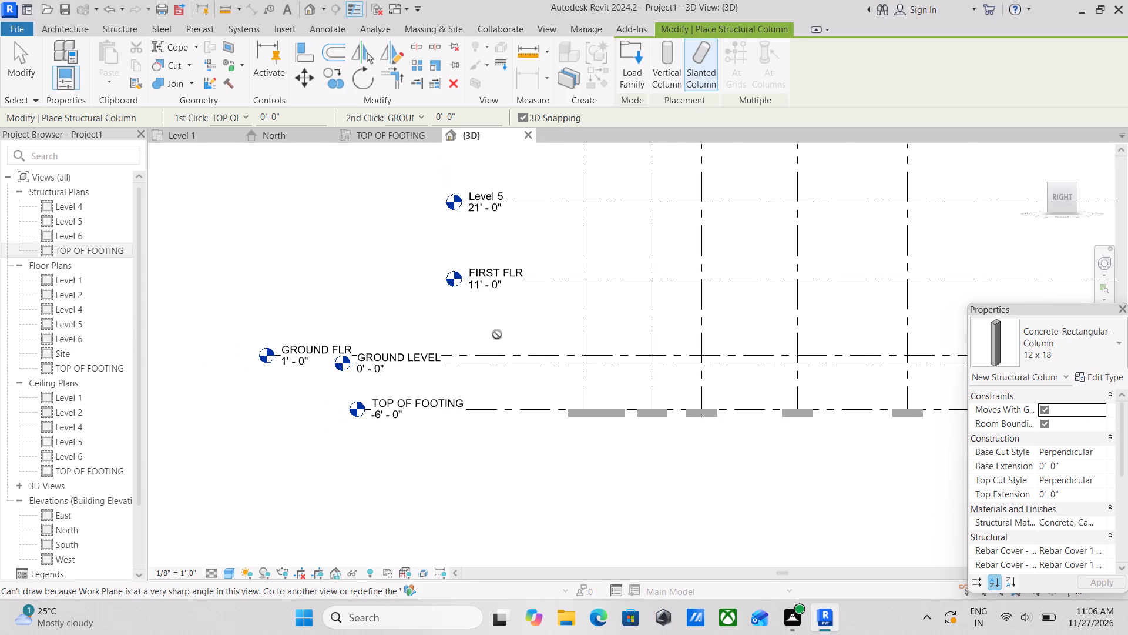
{"action": "key", "text": "Escape"}
{"action": "key", "text": "Escape"}
{"action": "middle_click_drag", "start_coordinate": [537, 374], "coordinate": [553, 407]}
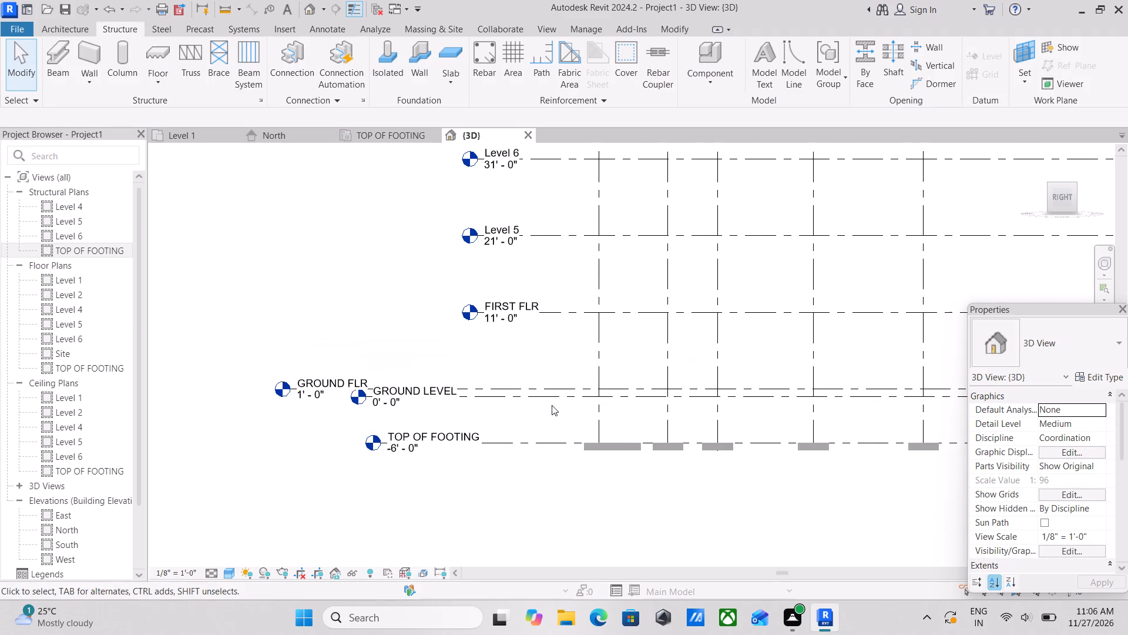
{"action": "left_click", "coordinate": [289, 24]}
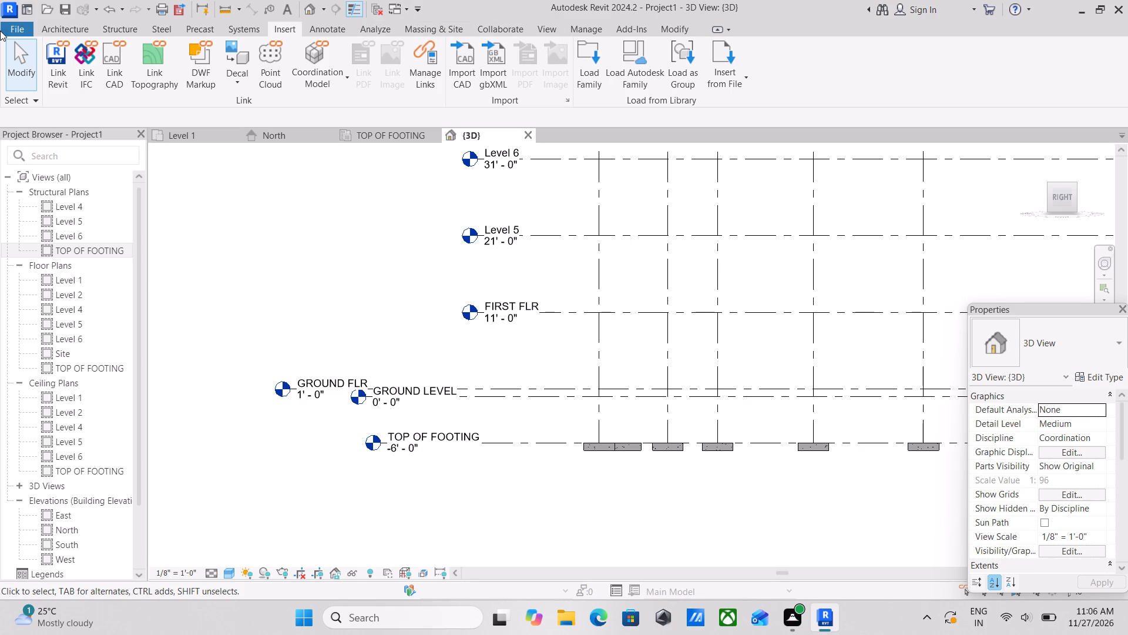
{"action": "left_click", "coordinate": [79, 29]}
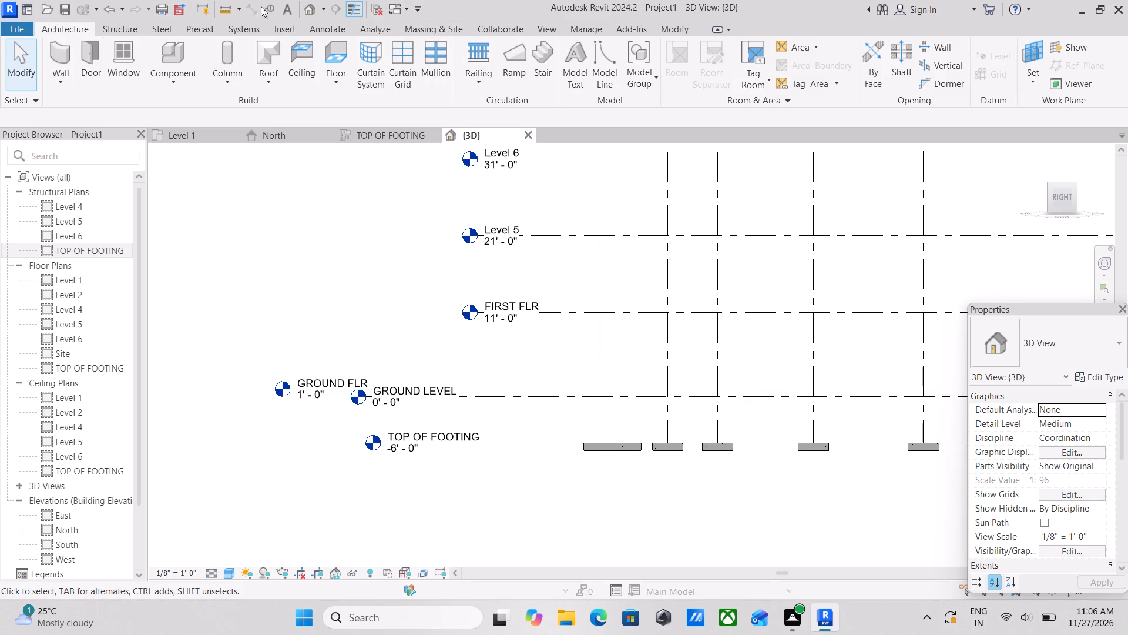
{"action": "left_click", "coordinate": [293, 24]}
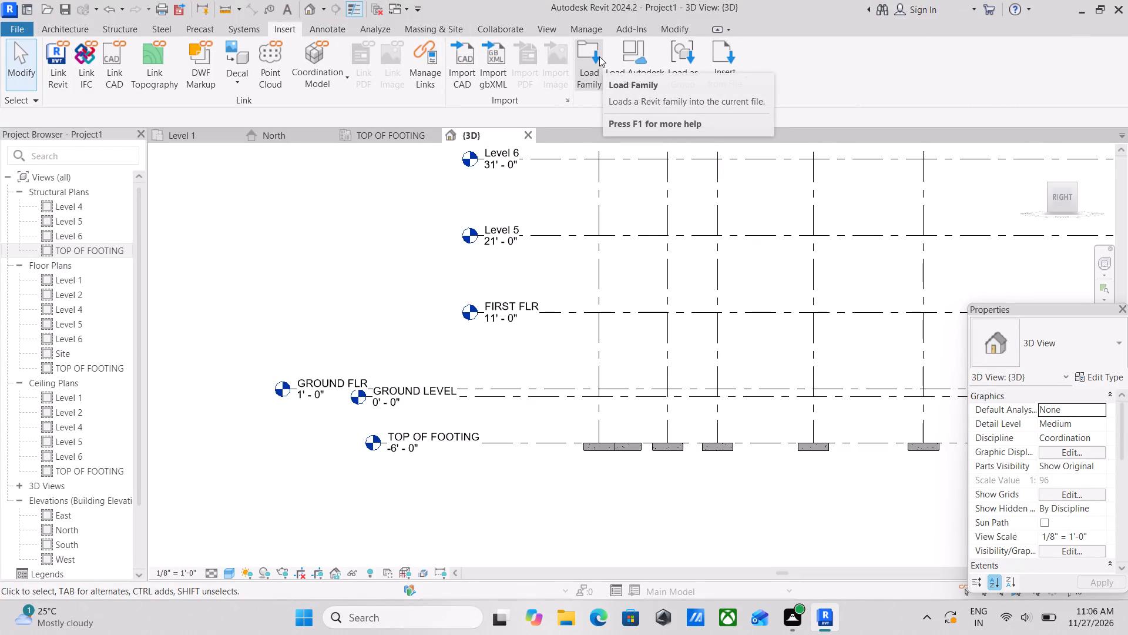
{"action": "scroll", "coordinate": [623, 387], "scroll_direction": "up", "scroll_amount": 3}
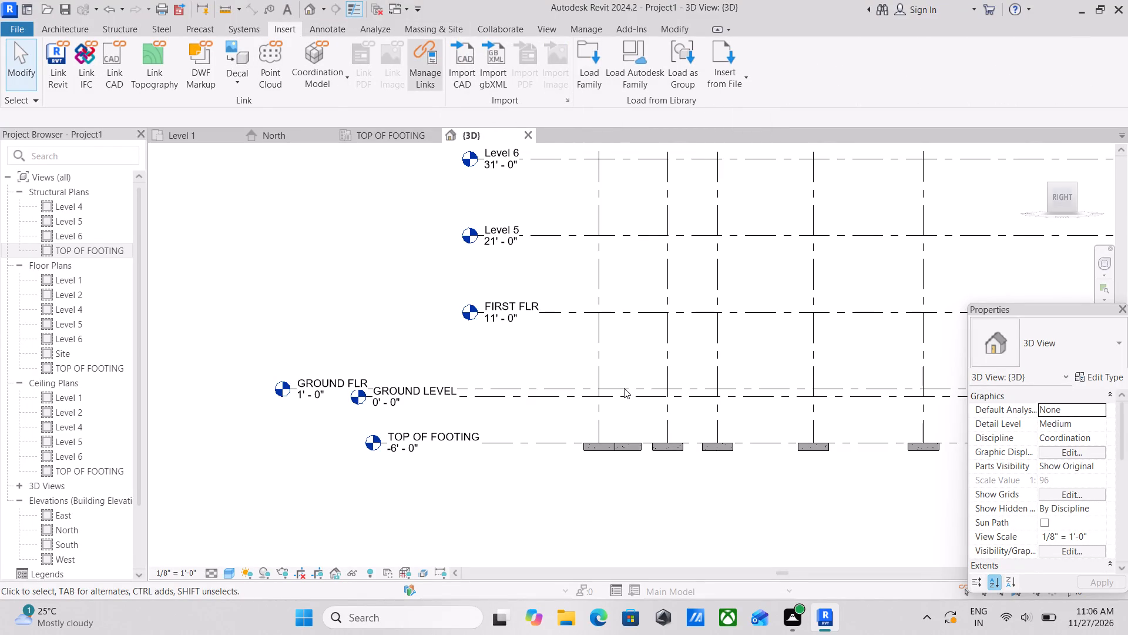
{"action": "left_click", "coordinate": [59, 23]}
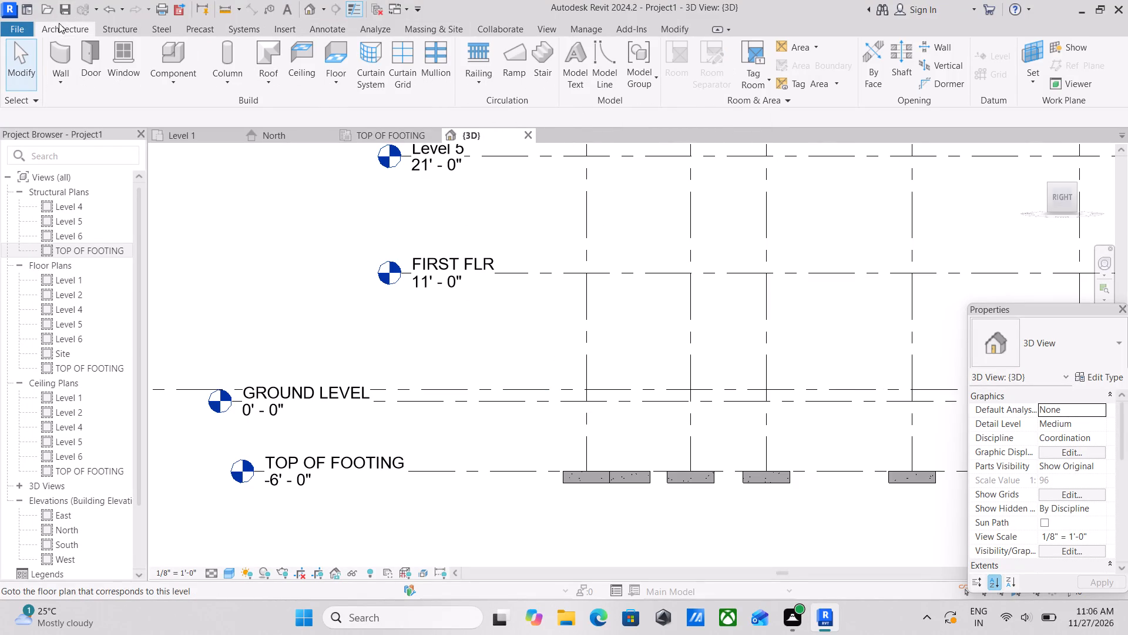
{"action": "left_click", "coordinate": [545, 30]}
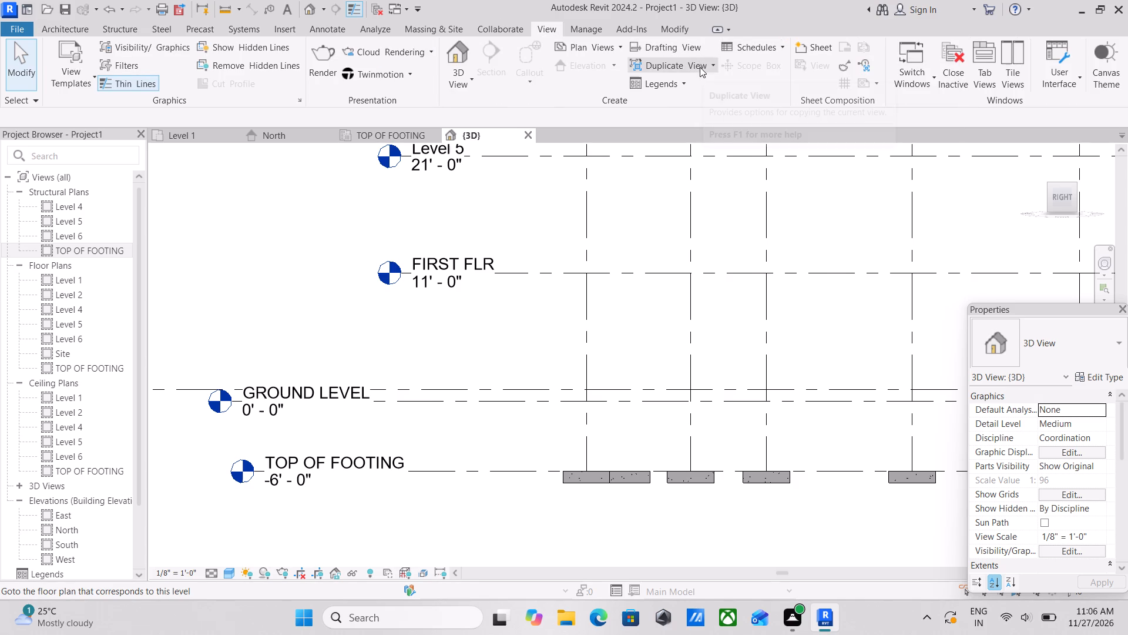
Create a new structural plan view for the GROUND LEVEL.
{"action": "left_click", "coordinate": [619, 42]}
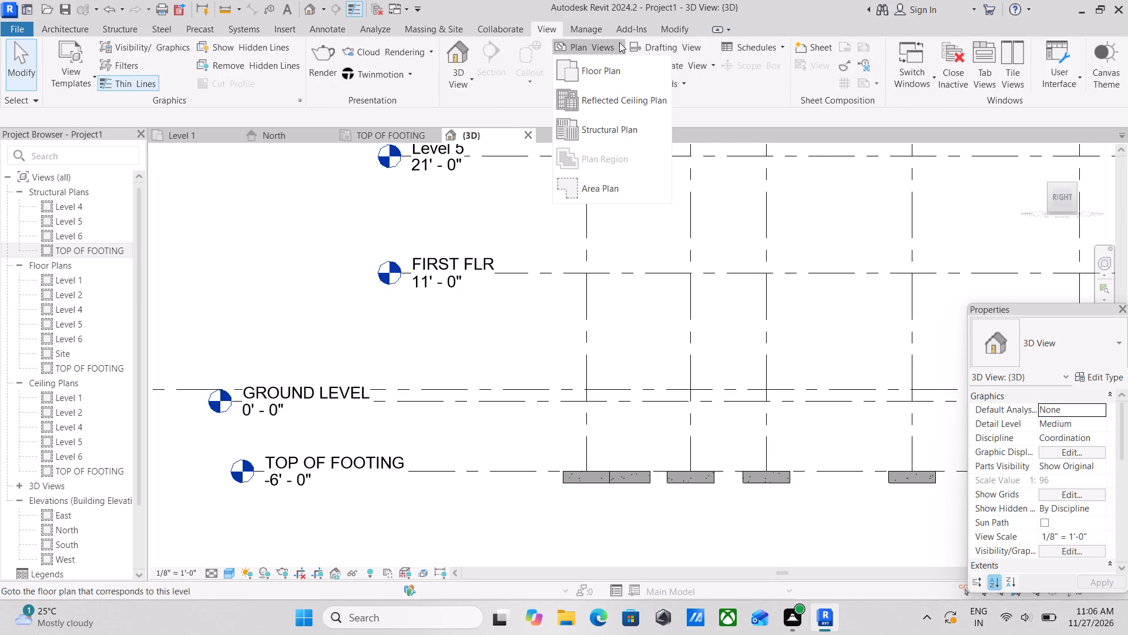
{"action": "left_click", "coordinate": [615, 121]}
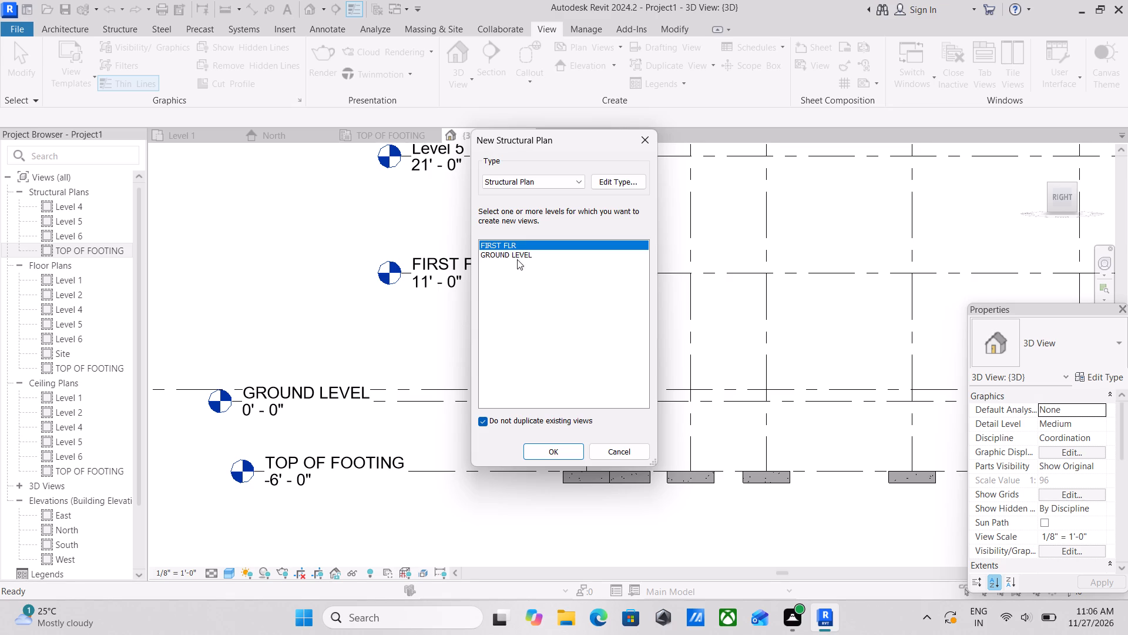
{"action": "left_click", "coordinate": [521, 248]}
{"action": "left_click", "coordinate": [521, 256]}
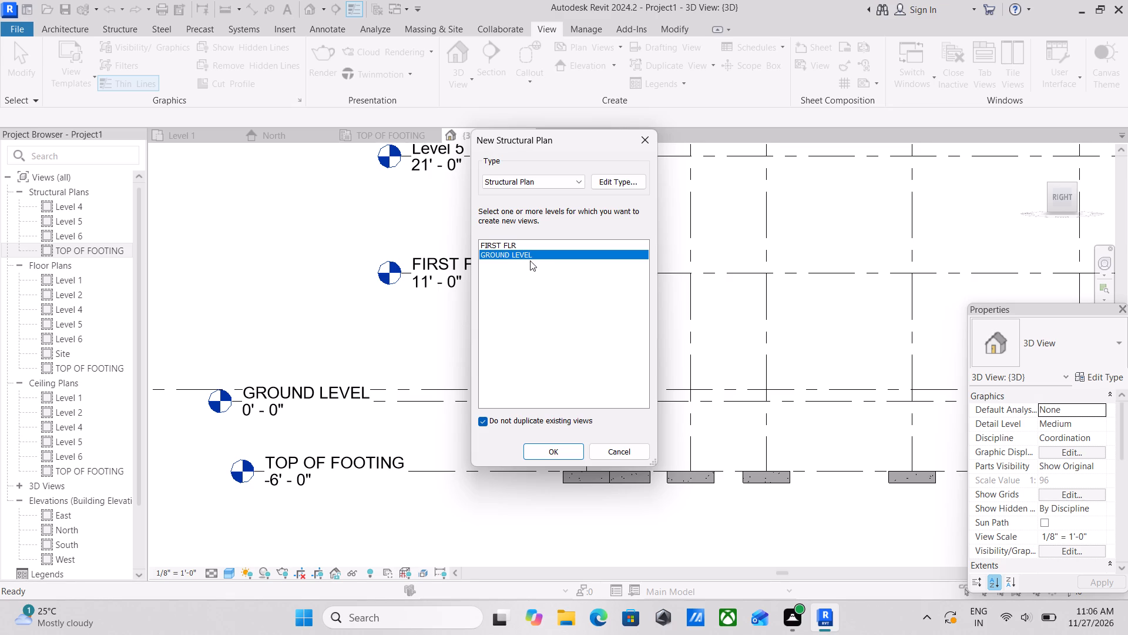
{"action": "left_click", "coordinate": [568, 455]}
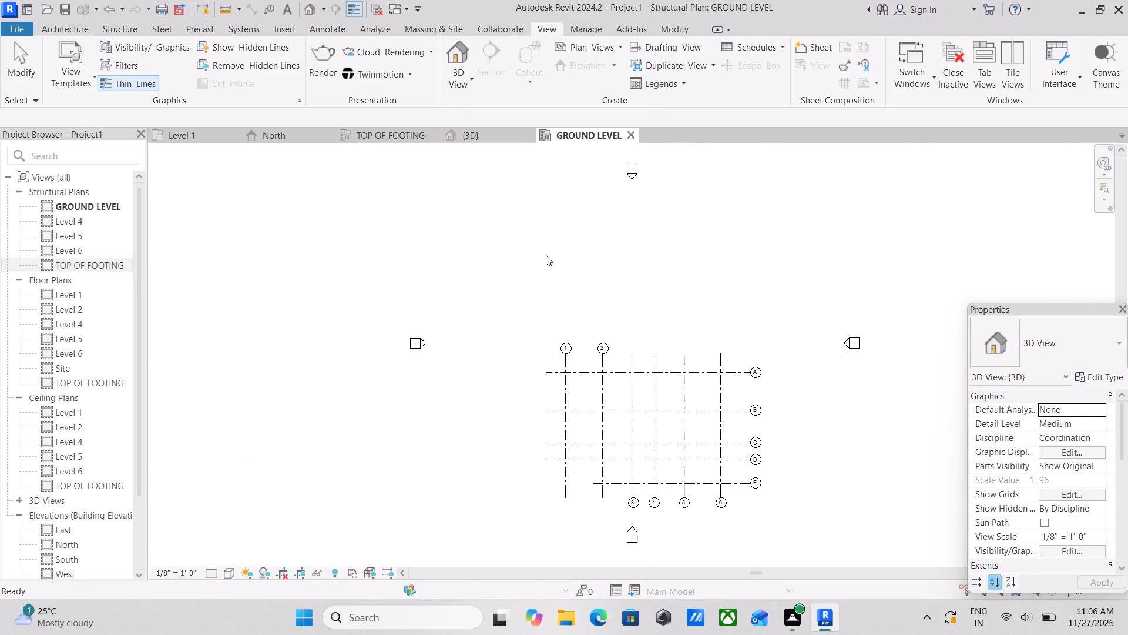
For structural column placement, duplicate the 12 x 18 Concrete-Rectangular-Column type as 1'6" X 1' COLUMN, keeping its dimensions.
{"action": "scroll", "coordinate": [597, 488], "scroll_direction": "up", "scroll_amount": 4}
{"action": "scroll", "coordinate": [612, 355], "scroll_direction": "up", "scroll_amount": 2}
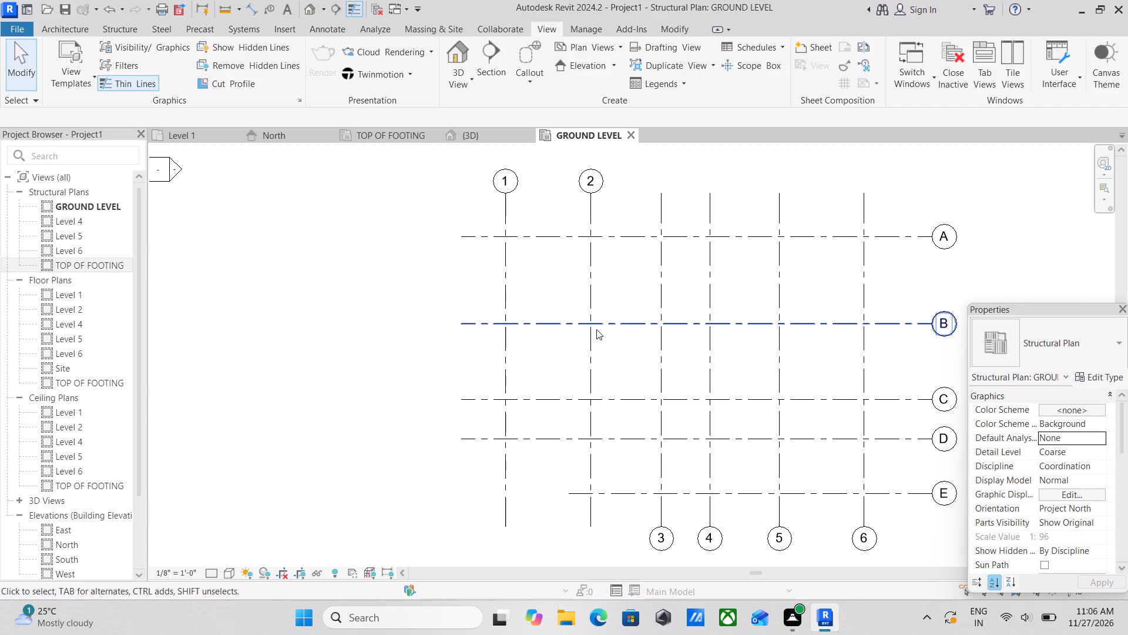
{"action": "middle_click_drag", "start_coordinate": [596, 329], "coordinate": [566, 392]}
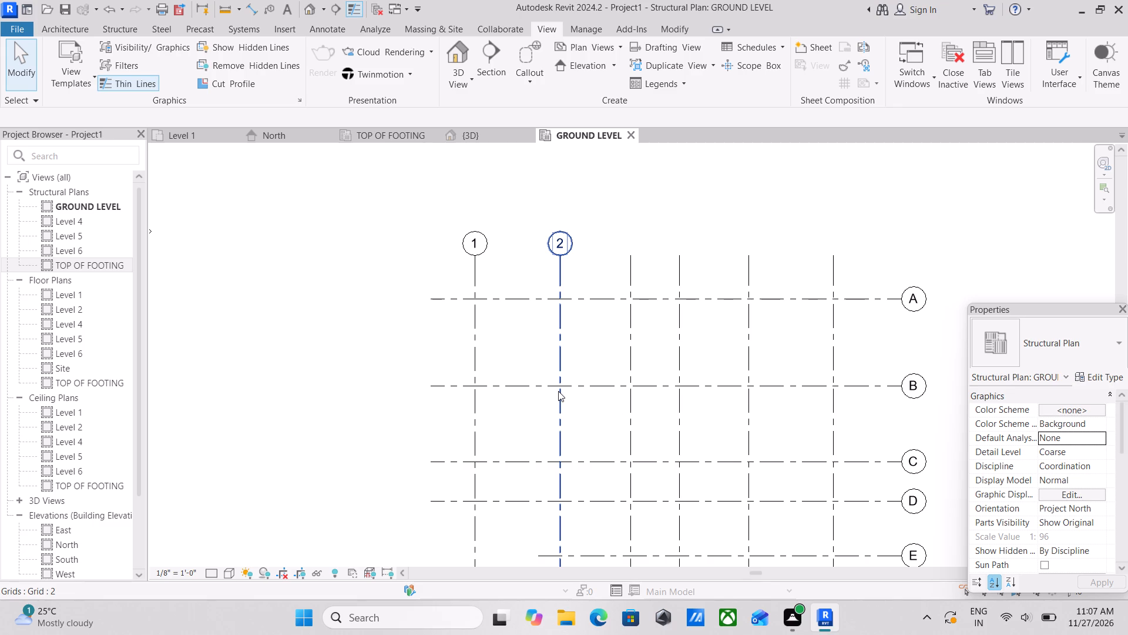
{"action": "scroll", "coordinate": [502, 305], "scroll_direction": "up", "scroll_amount": 2}
{"action": "scroll", "coordinate": [566, 145], "scroll_direction": "up", "scroll_amount": 2}
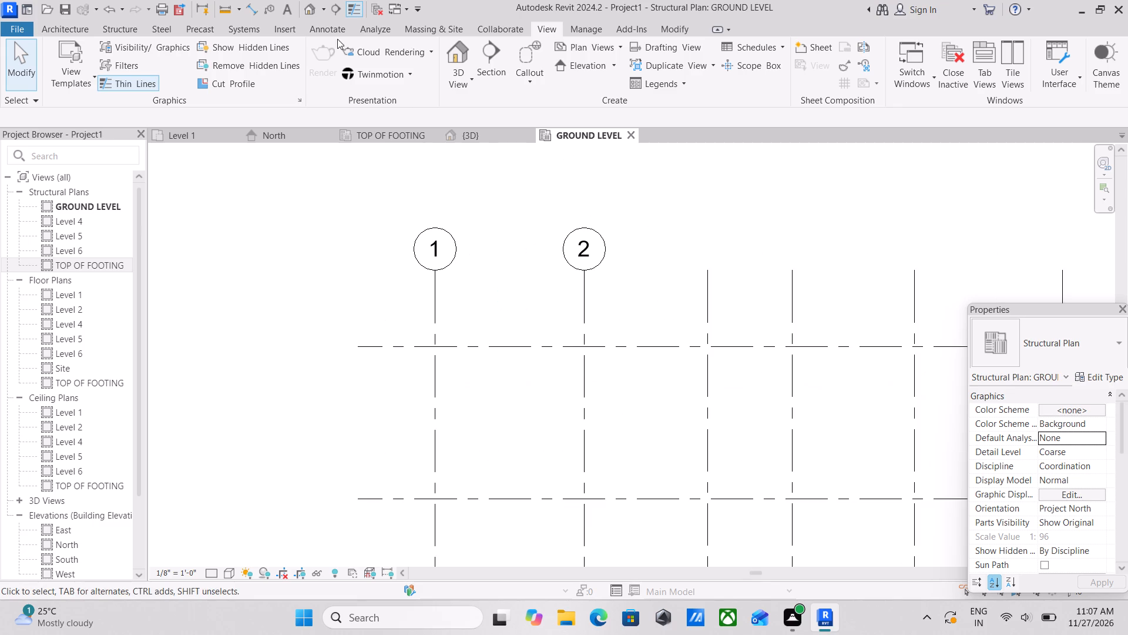
{"action": "left_click", "coordinate": [116, 23]}
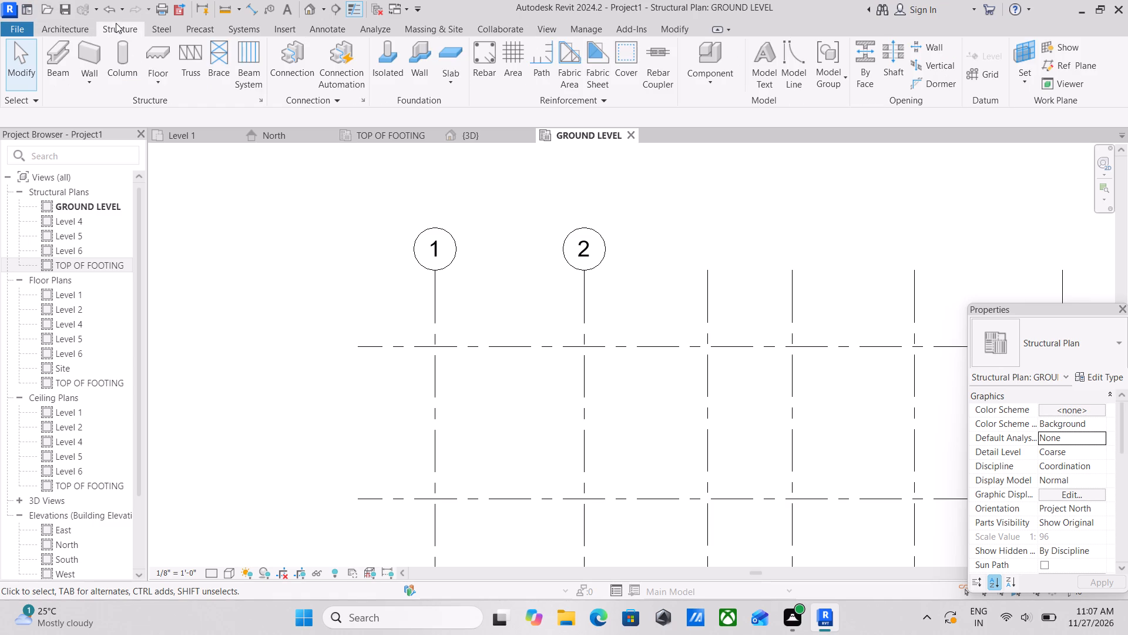
{"action": "left_click", "coordinate": [119, 73]}
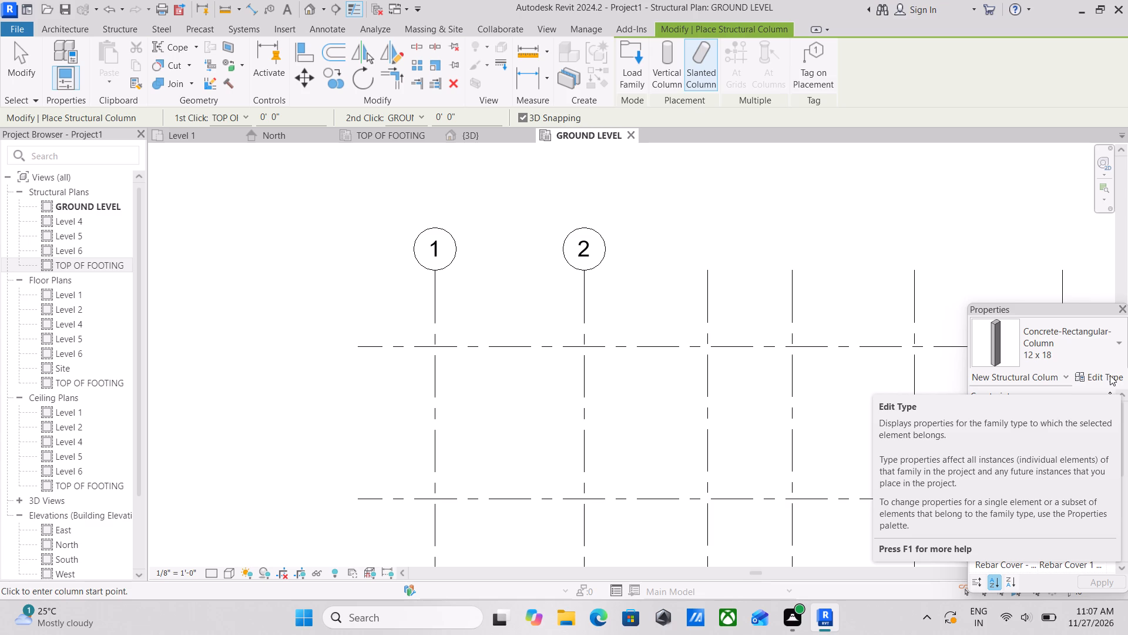
{"action": "left_click", "coordinate": [1110, 375]}
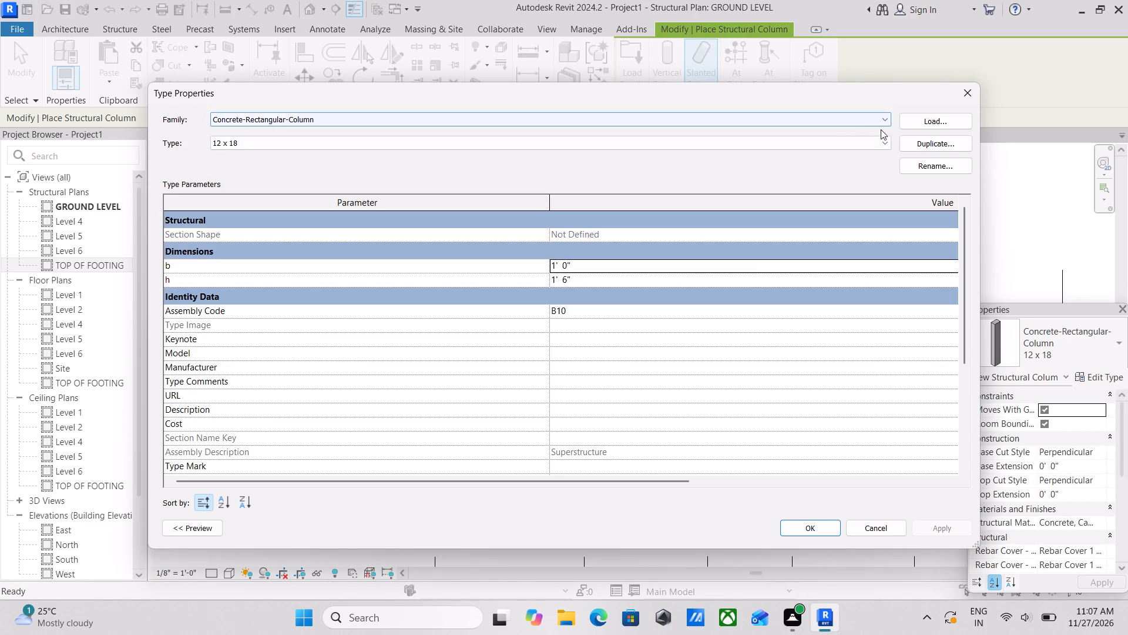
{"action": "left_click", "coordinate": [918, 143]}
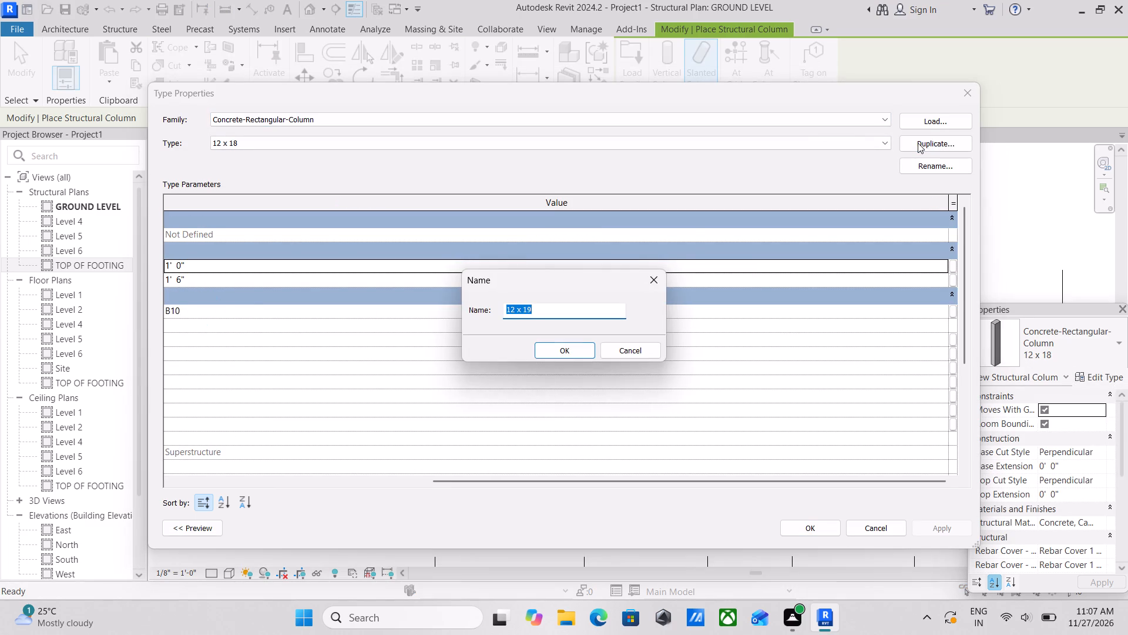
{"action": "type", "text": "1'"}
{"action": "key", "text": "6"}
{"action": "type", "text": "\""}
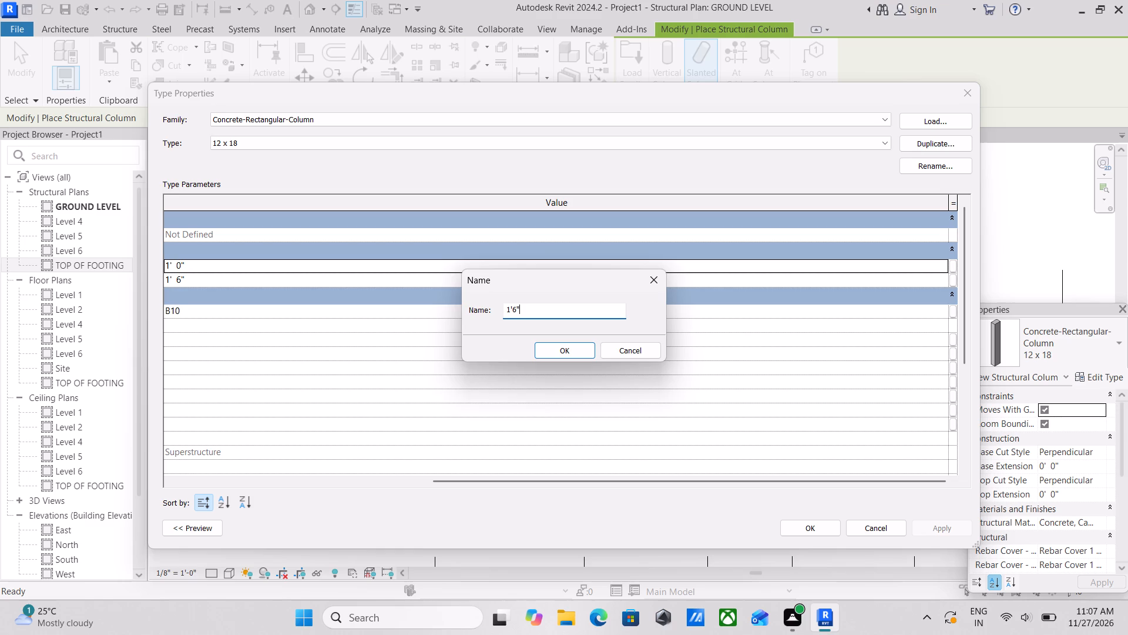
{"action": "key", "text": "space"}
{"action": "key", "text": "c"}
{"action": "key", "text": "BackSpace"}
{"action": "type", "text": "X"}
{"action": "key", "text": "space"}
{"action": "type", "text": "1'"}
{"action": "key", "text": "space"}
{"action": "type", "text": "CO"}
{"action": "type", "text": "LUMN"}
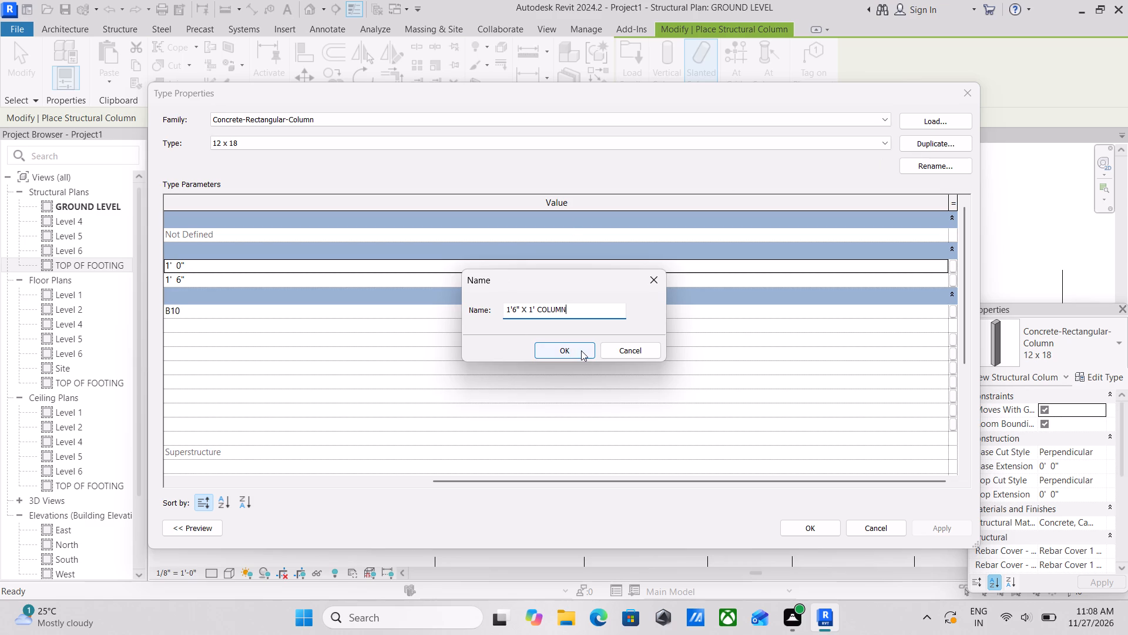
{"action": "left_click", "coordinate": [581, 350]}
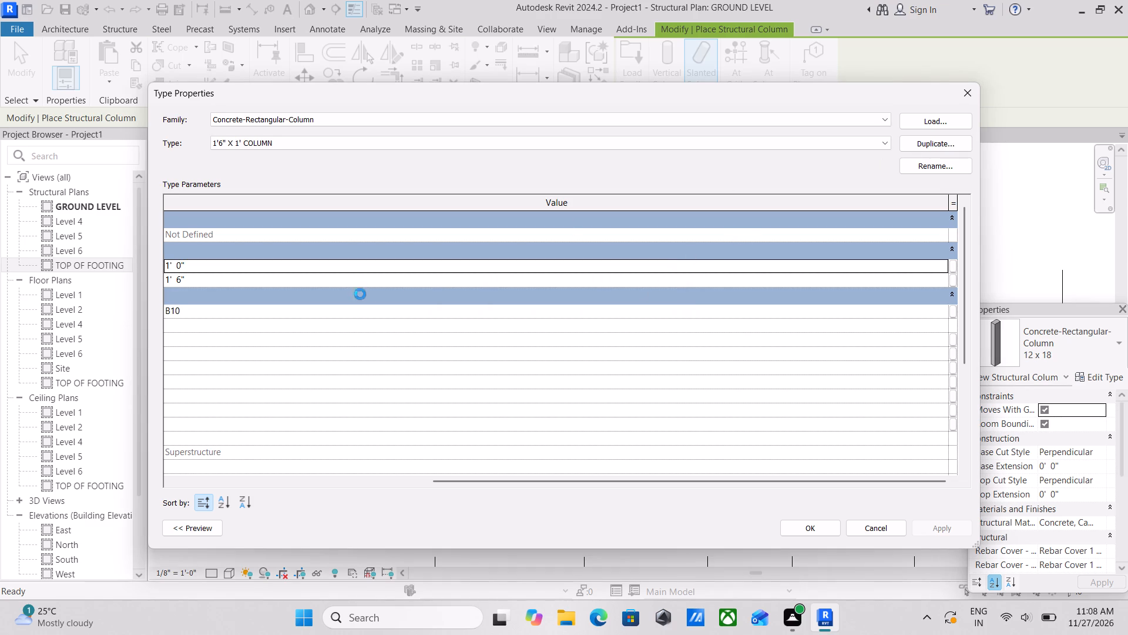
{"action": "scroll", "coordinate": [400, 264], "scroll_direction": "up", "scroll_amount": 1}
{"action": "scroll", "coordinate": [277, 260], "scroll_direction": "up", "scroll_amount": 1}
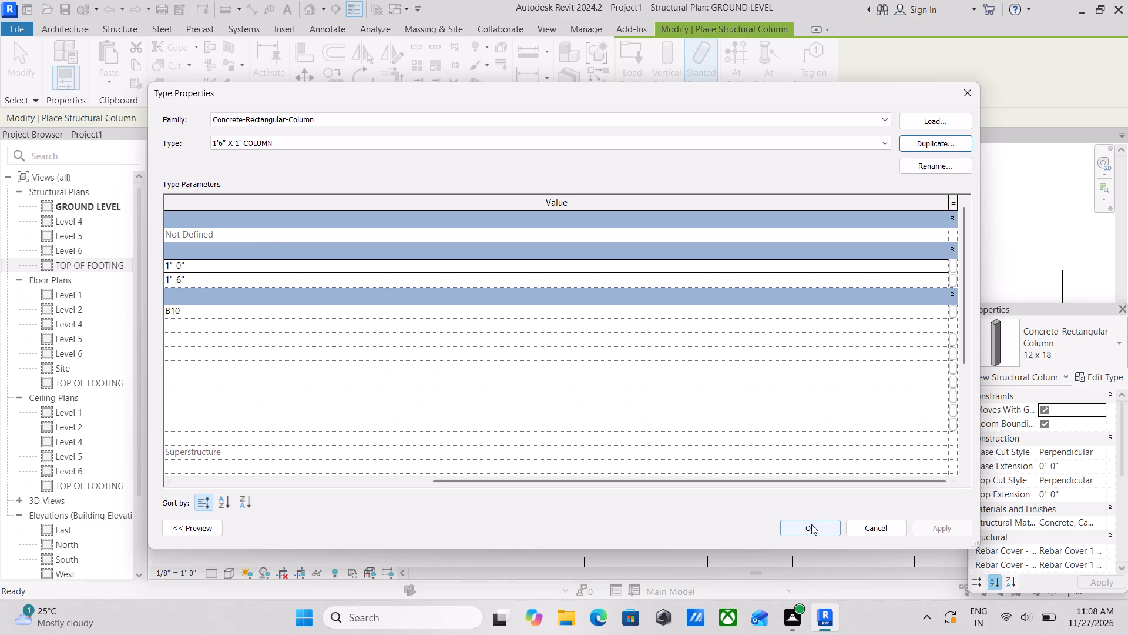
{"action": "left_click", "coordinate": [811, 524]}
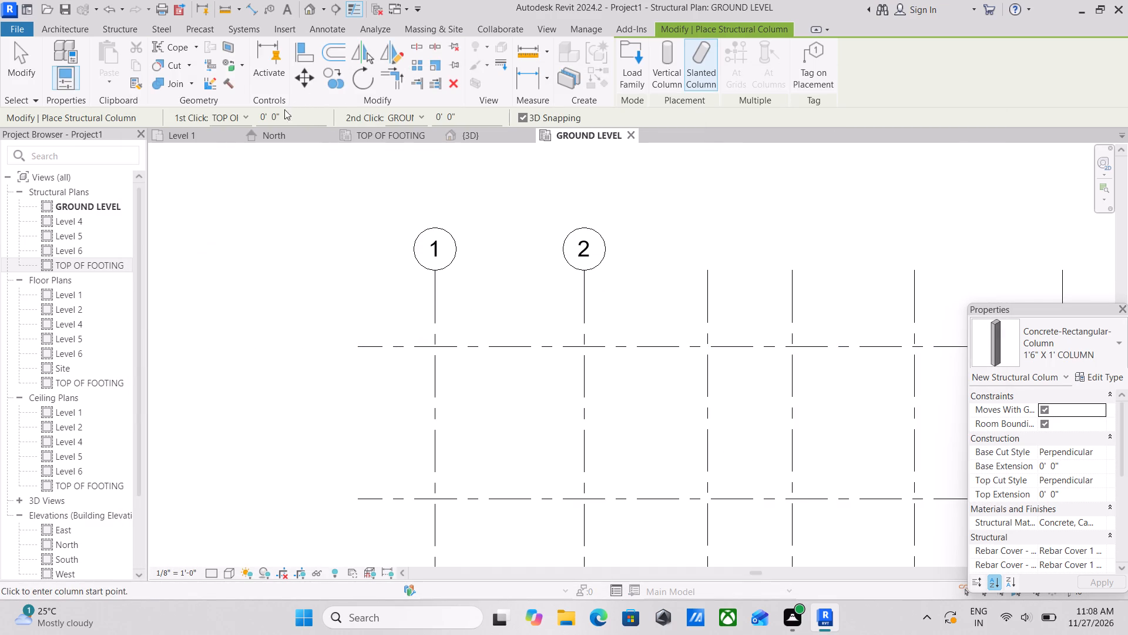
Place vertical 1'6" X 1' COLUMN instances along grid A at its intersections with grids 1 to 6.
{"action": "left_click", "coordinate": [670, 59]}
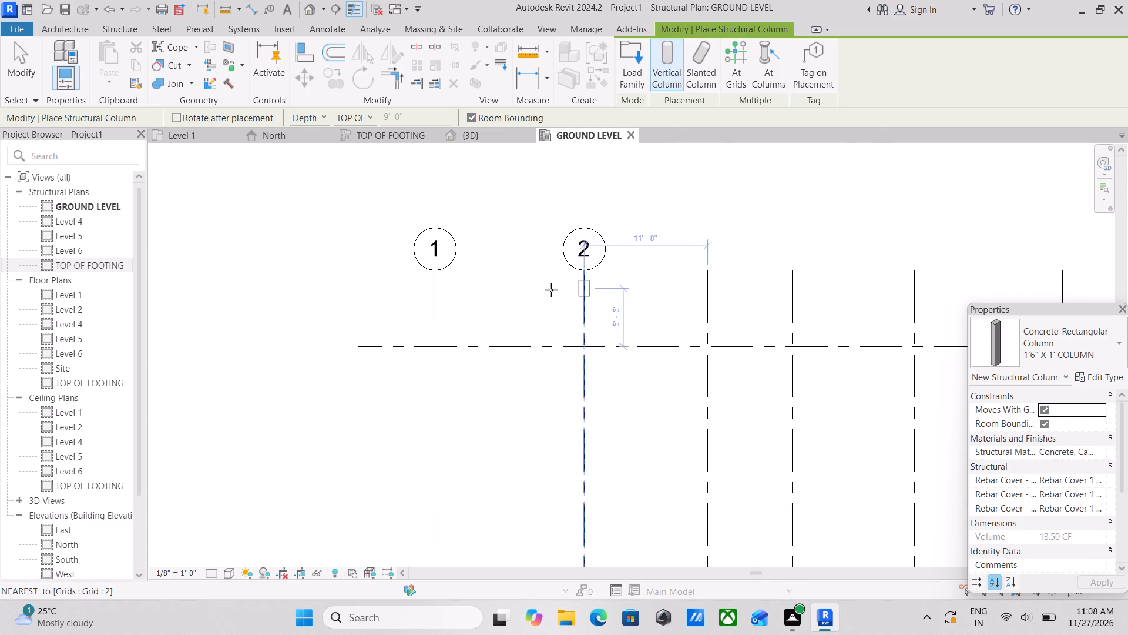
{"action": "left_click", "coordinate": [437, 348]}
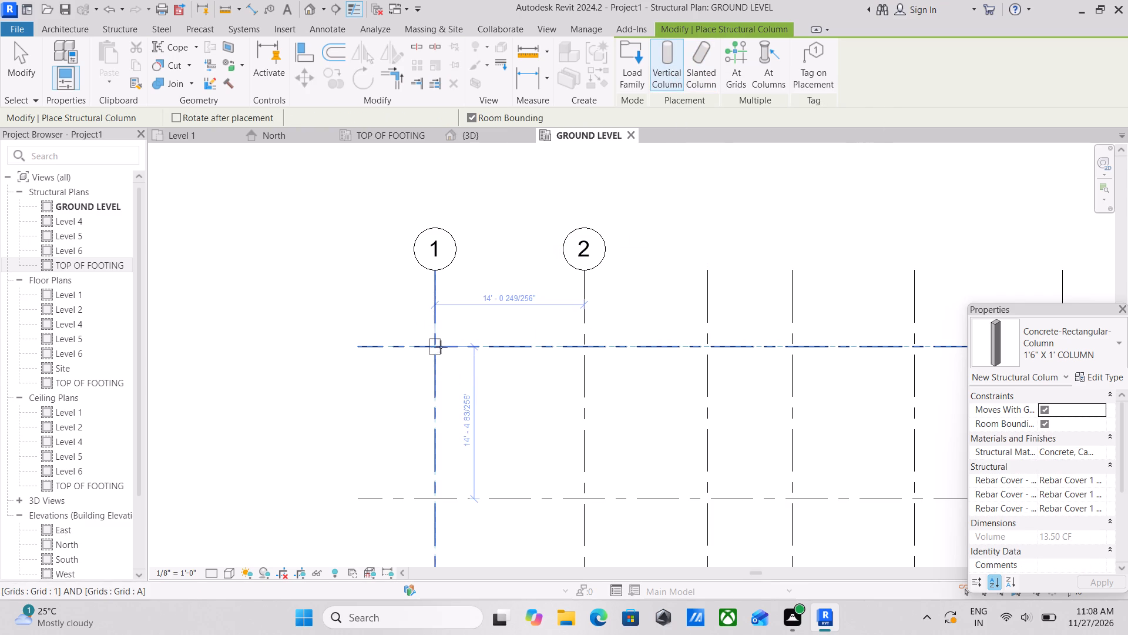
{"action": "left_click", "coordinate": [580, 346]}
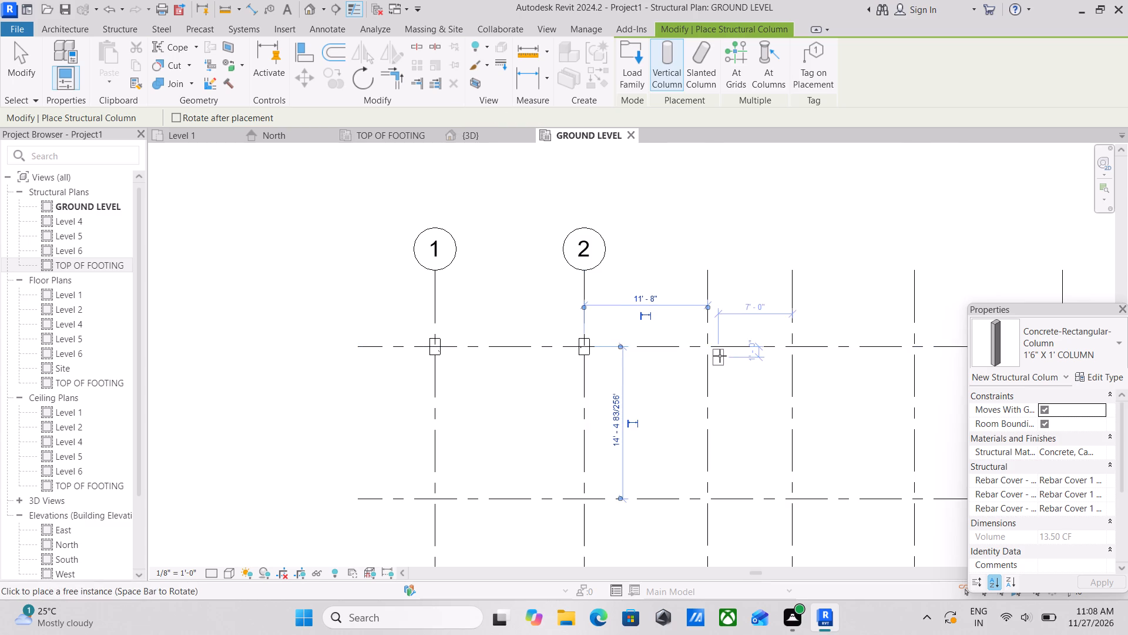
{"action": "scroll", "coordinate": [720, 356], "scroll_direction": "up", "scroll_amount": 2}
{"action": "left_click", "coordinate": [704, 344]}
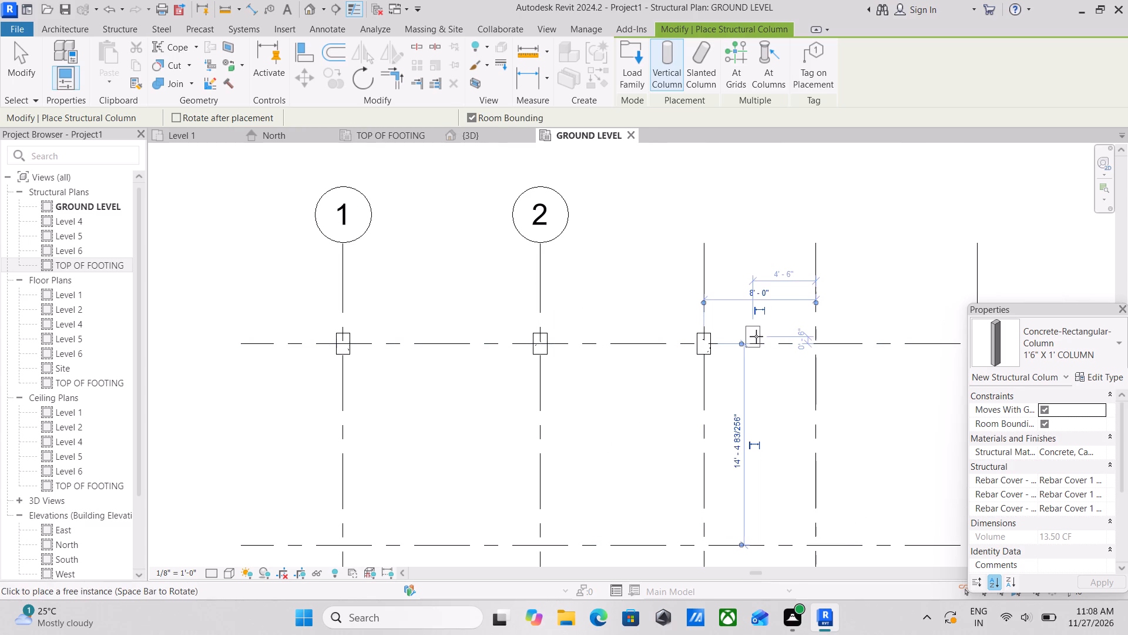
{"action": "middle_click_drag", "start_coordinate": [756, 336], "coordinate": [617, 336]}
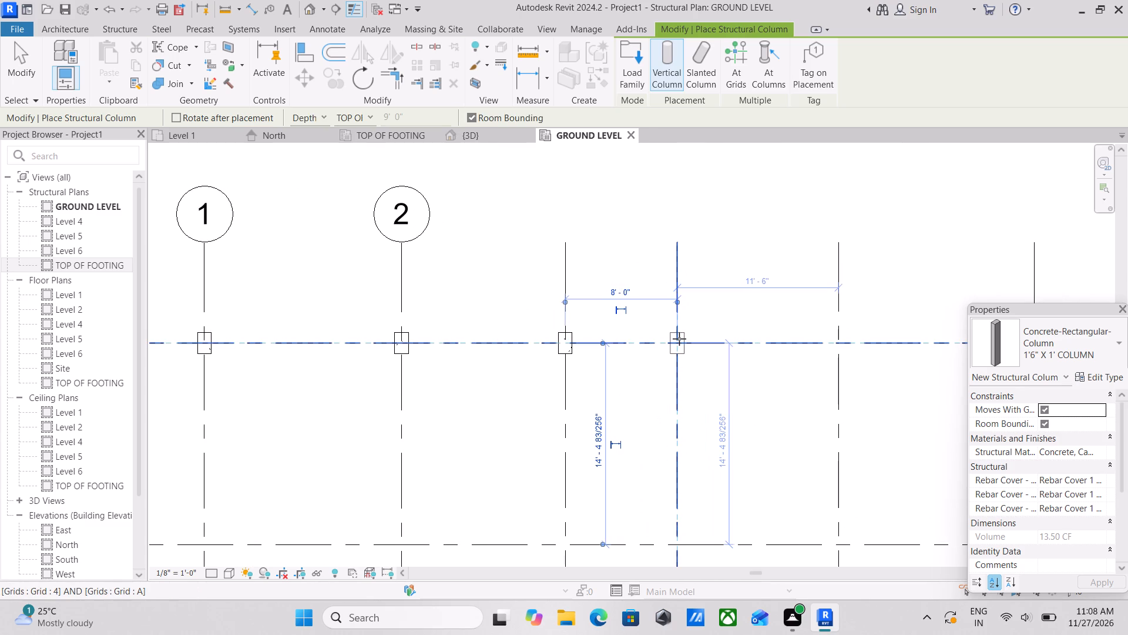
{"action": "left_click", "coordinate": [679, 338]}
{"action": "middle_click_drag", "start_coordinate": [736, 332], "coordinate": [597, 334]}
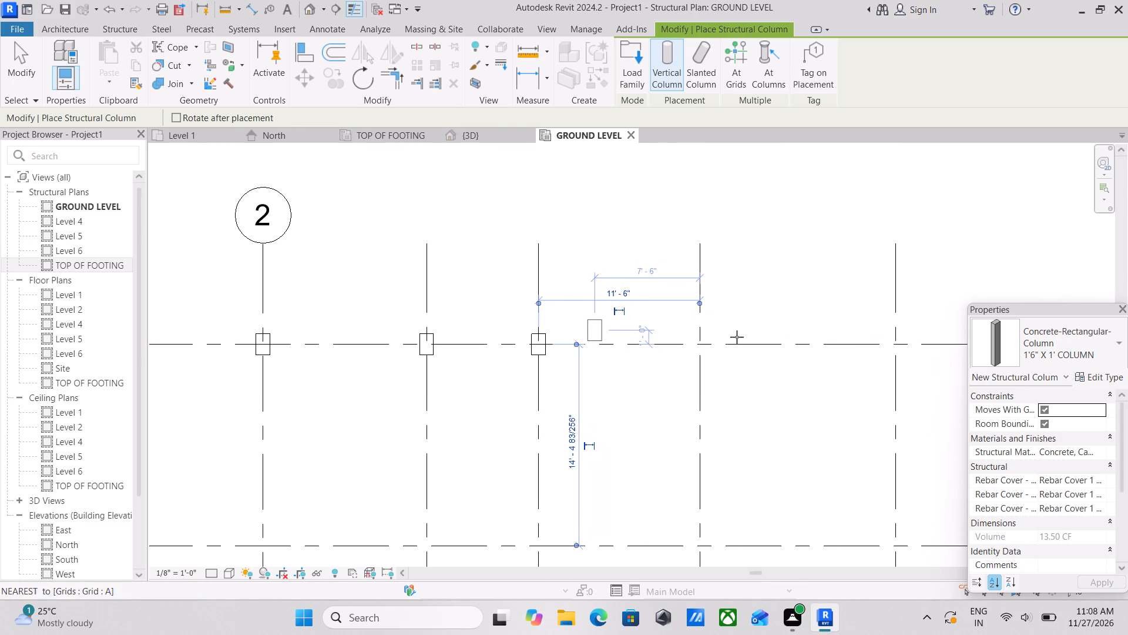
{"action": "left_click", "coordinate": [699, 343]}
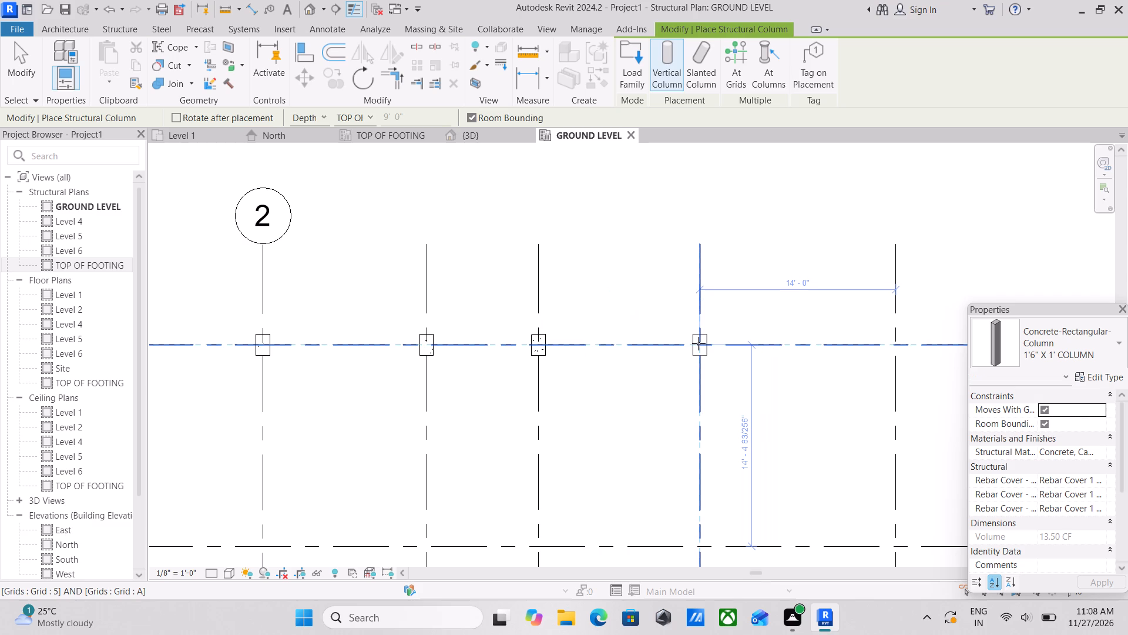
{"action": "middle_click_drag", "start_coordinate": [837, 325], "coordinate": [687, 326]}
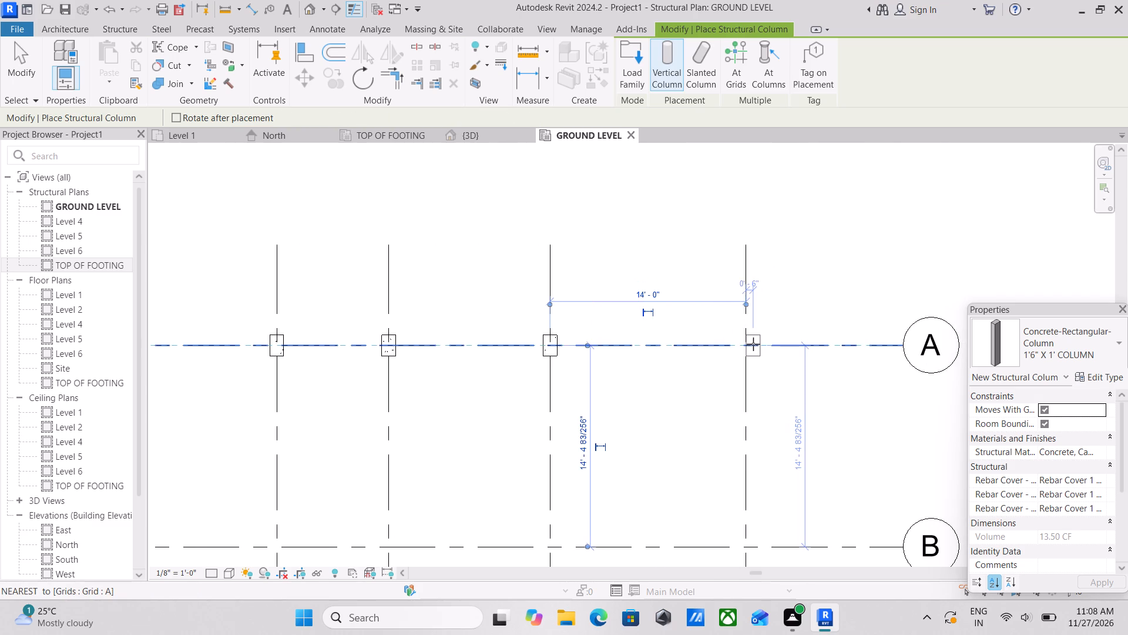
{"action": "left_click", "coordinate": [752, 344]}
Place vertical 1'6" X 1' COLUMN instances along grid B at its intersections with grids 6 to 1.
{"action": "scroll", "coordinate": [752, 344], "scroll_direction": "down", "scroll_amount": 3}
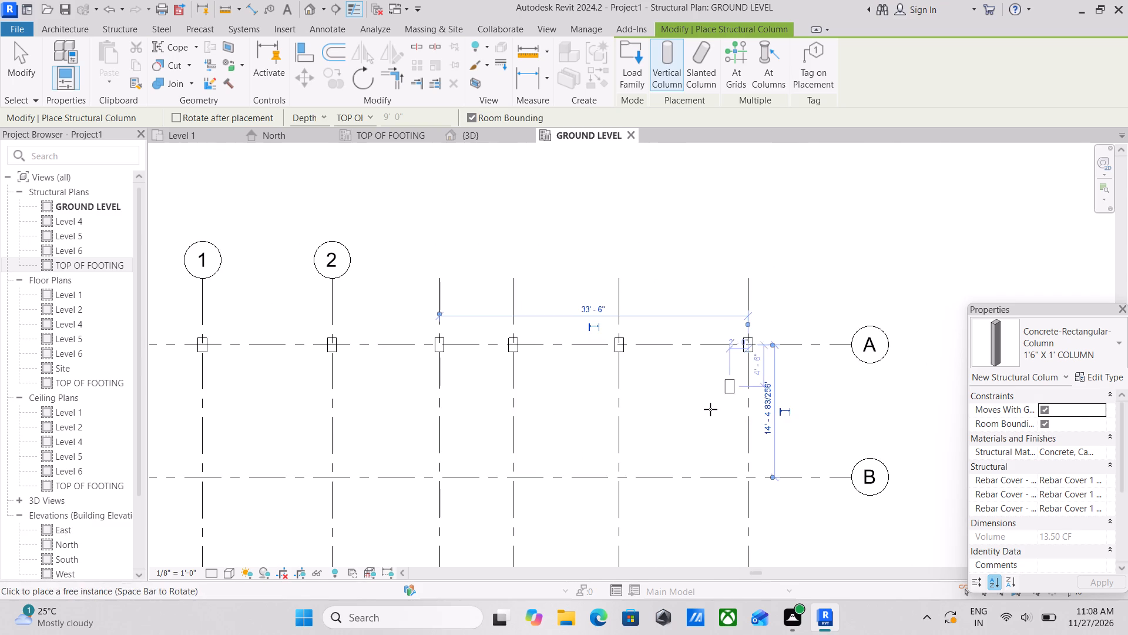
{"action": "middle_click_drag", "start_coordinate": [710, 409], "coordinate": [742, 299]}
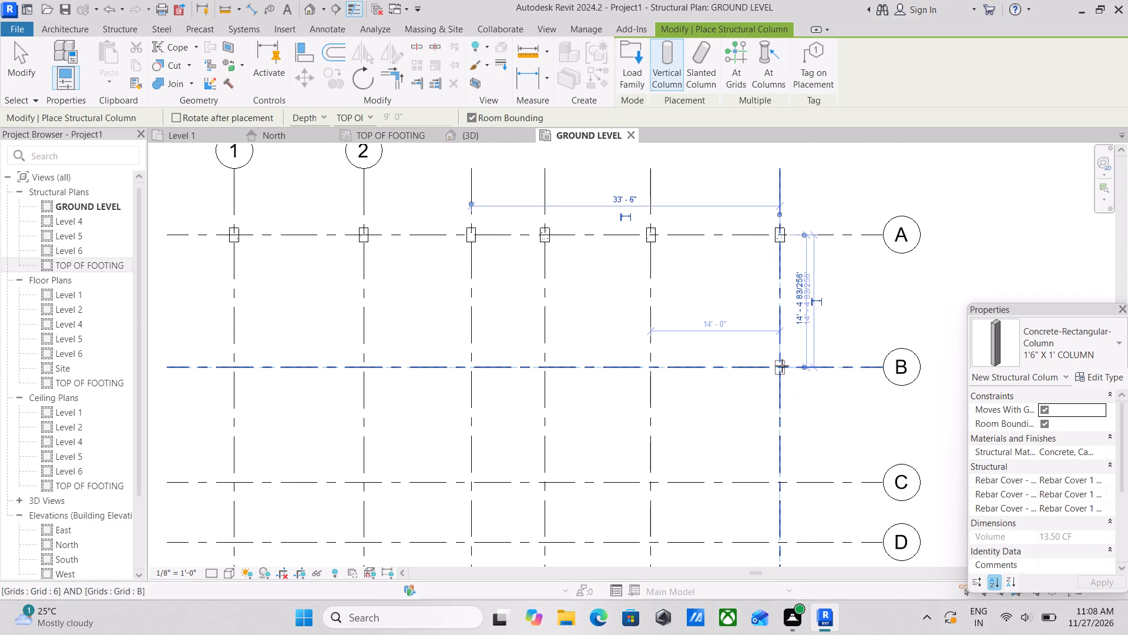
{"action": "left_click", "coordinate": [782, 366]}
{"action": "middle_click_drag", "start_coordinate": [736, 383], "coordinate": [785, 312]}
{"action": "middle_click_drag", "start_coordinate": [757, 317], "coordinate": [766, 381]}
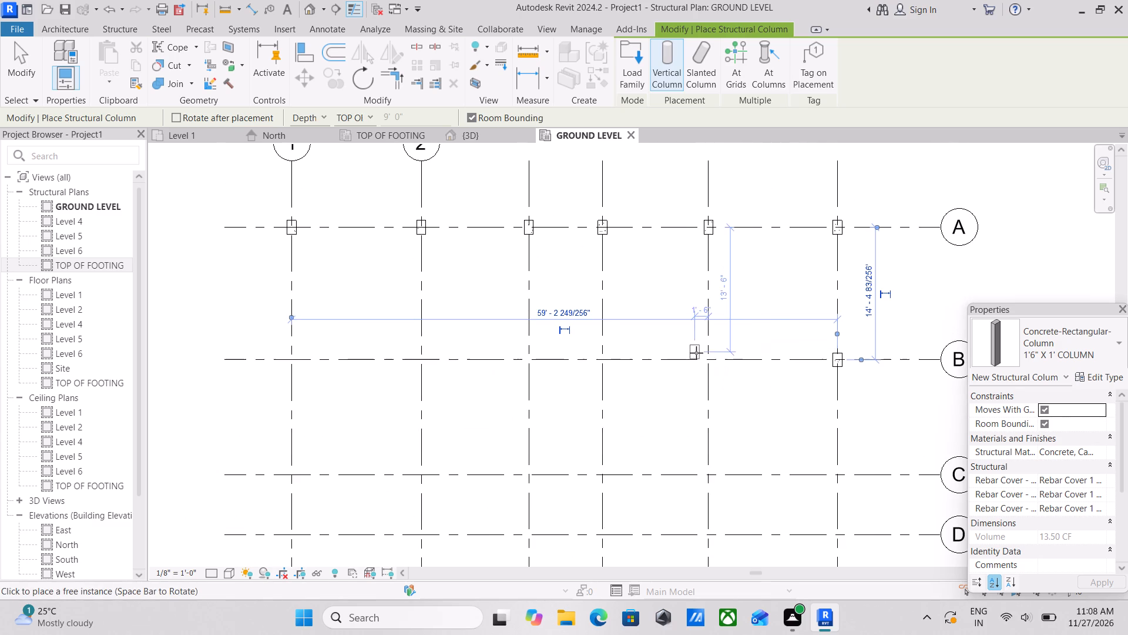
{"action": "left_click", "coordinate": [705, 360]}
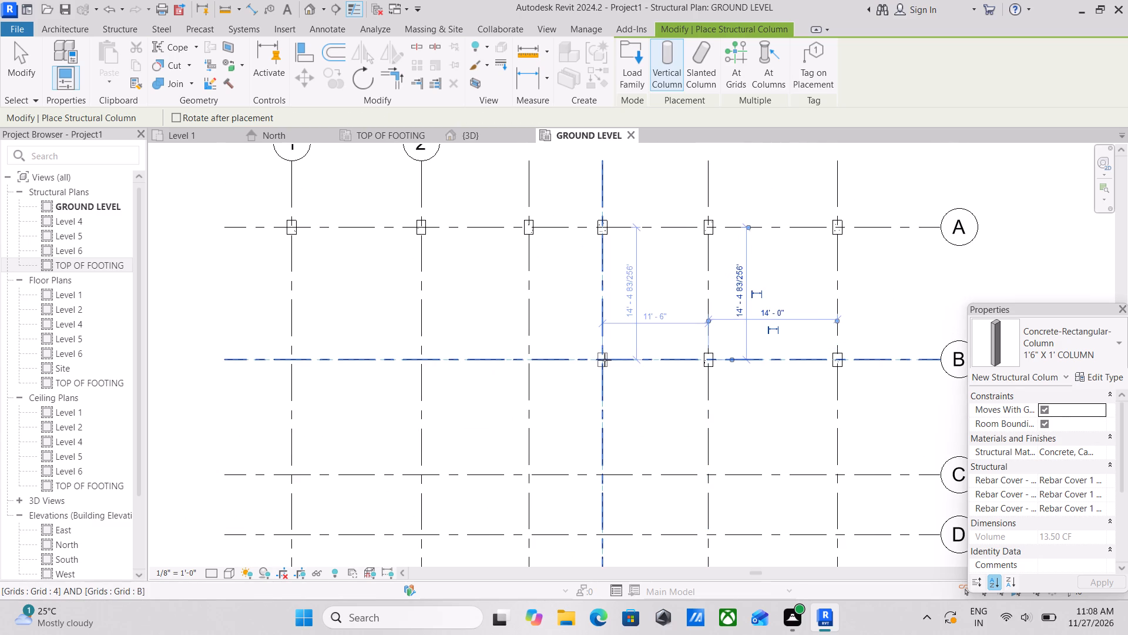
{"action": "left_click", "coordinate": [605, 359]}
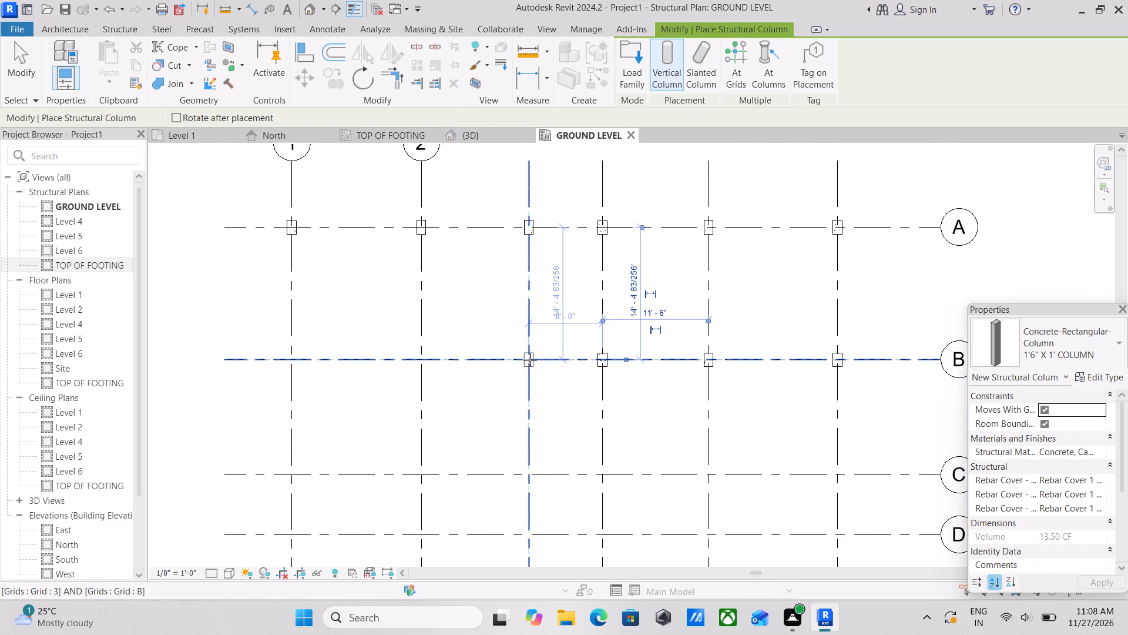
{"action": "left_click", "coordinate": [530, 360]}
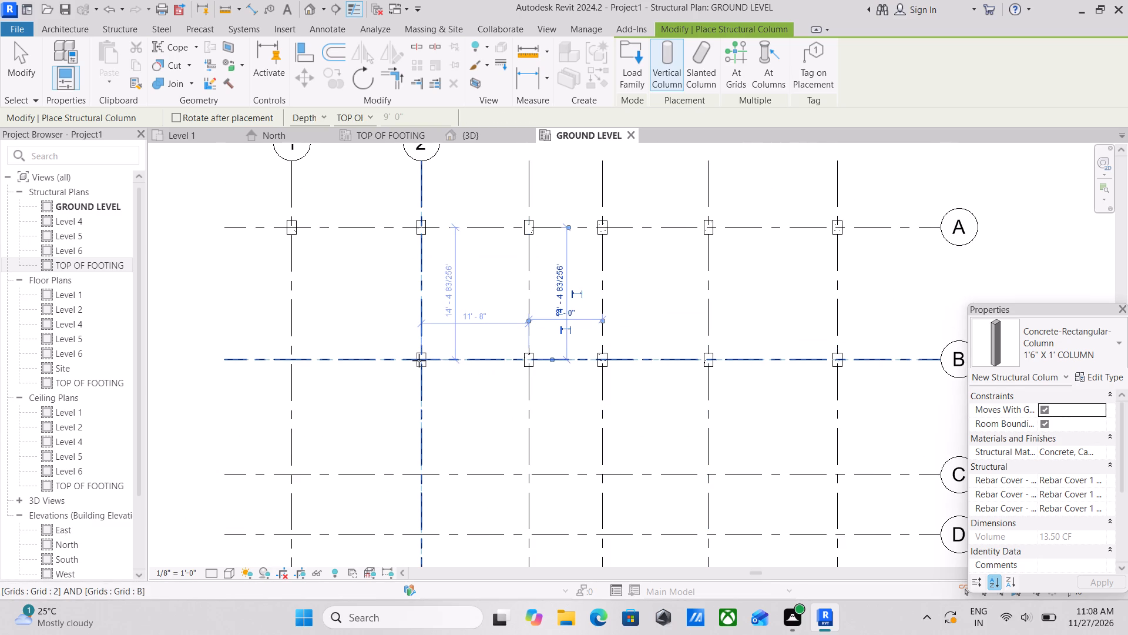
{"action": "left_click", "coordinate": [419, 360]}
{"action": "middle_click_drag", "start_coordinate": [327, 363], "coordinate": [518, 356]}
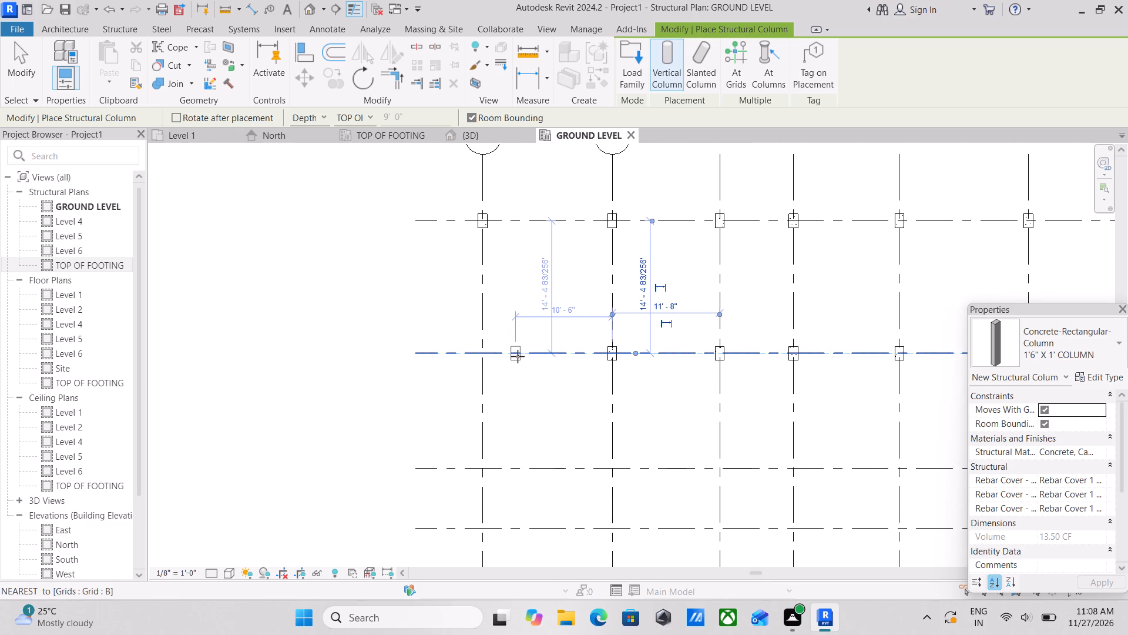
{"action": "left_click", "coordinate": [482, 354]}
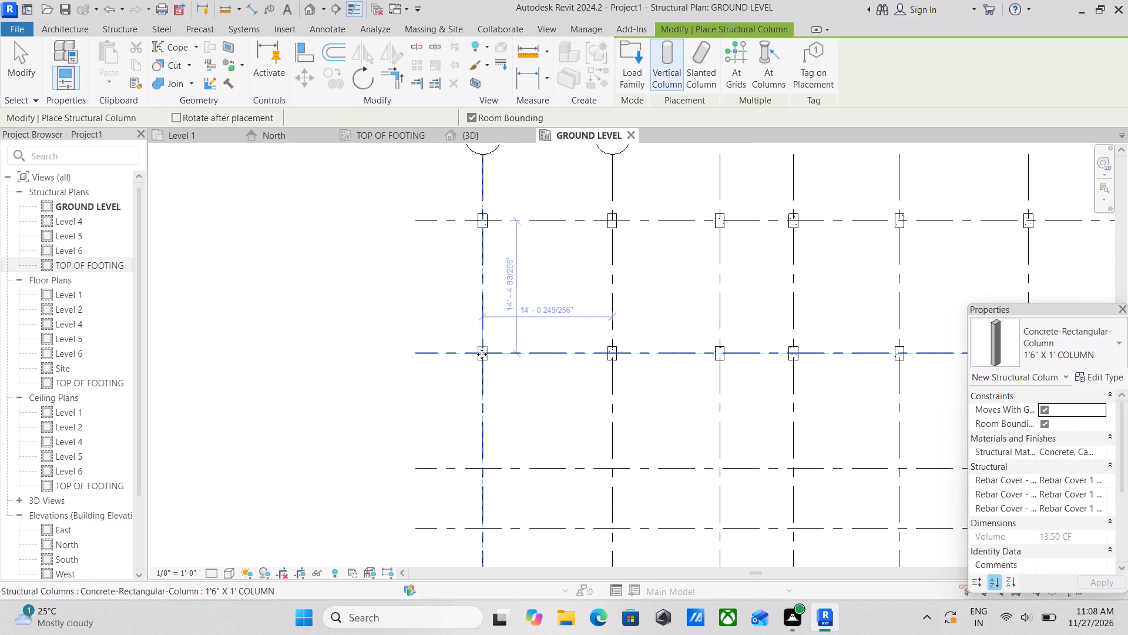
Place 1'6" X 1' COLUMN instances along grid C at its intersections with grids 1, 2 and 3.
{"action": "scroll", "coordinate": [482, 354], "scroll_direction": "down", "scroll_amount": 3}
{"action": "left_click", "coordinate": [482, 433]}
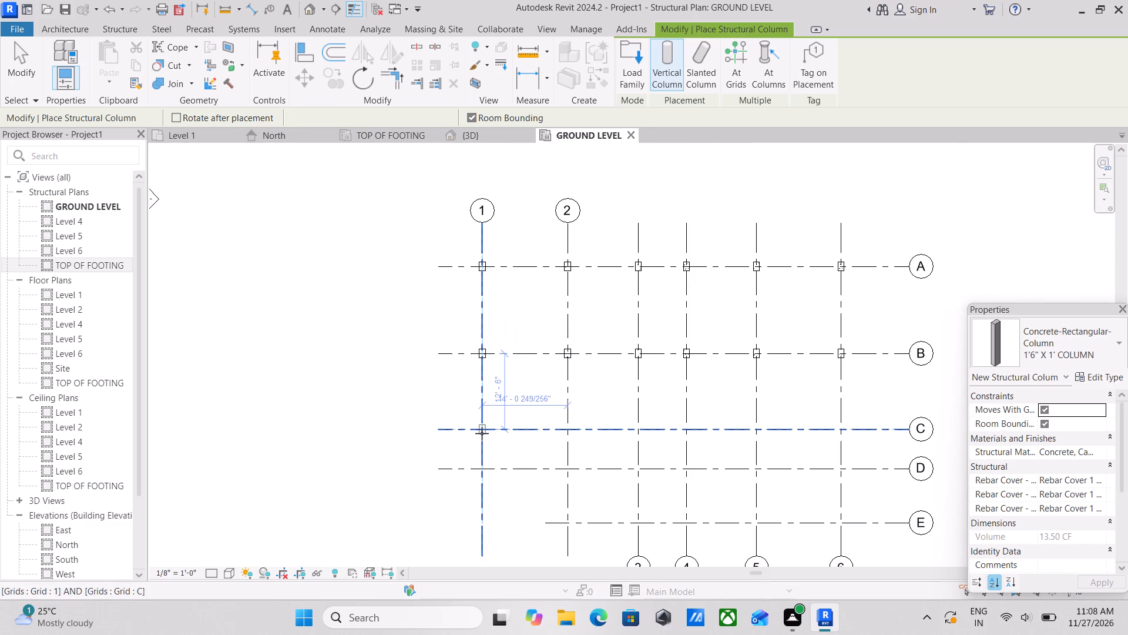
{"action": "left_click", "coordinate": [570, 427]}
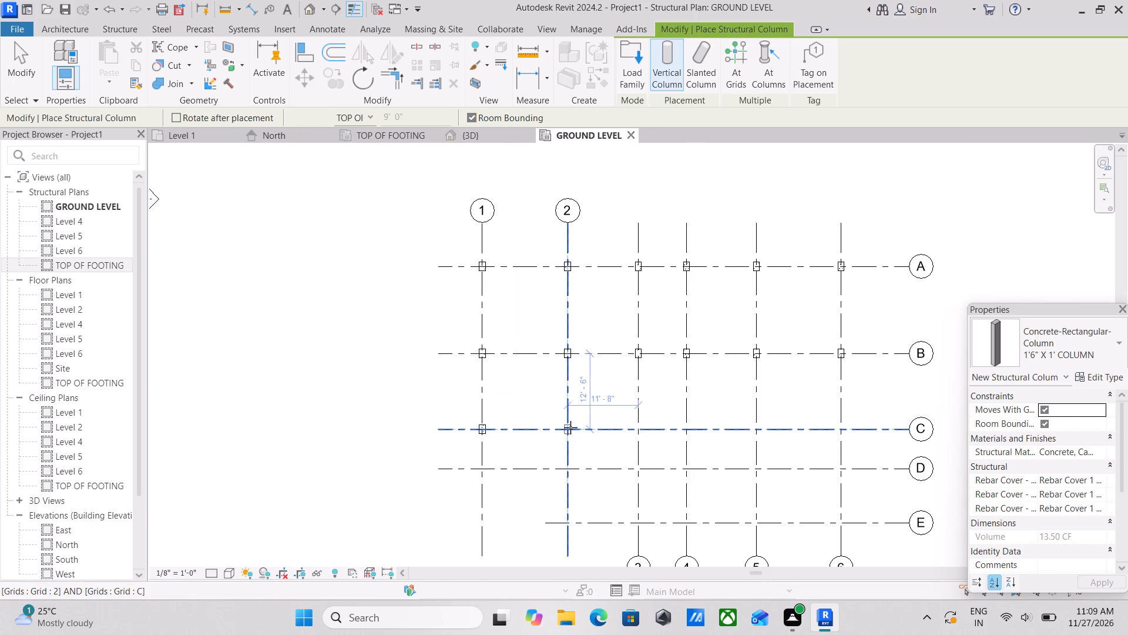
{"action": "scroll", "coordinate": [601, 426], "scroll_direction": "up", "scroll_amount": 4}
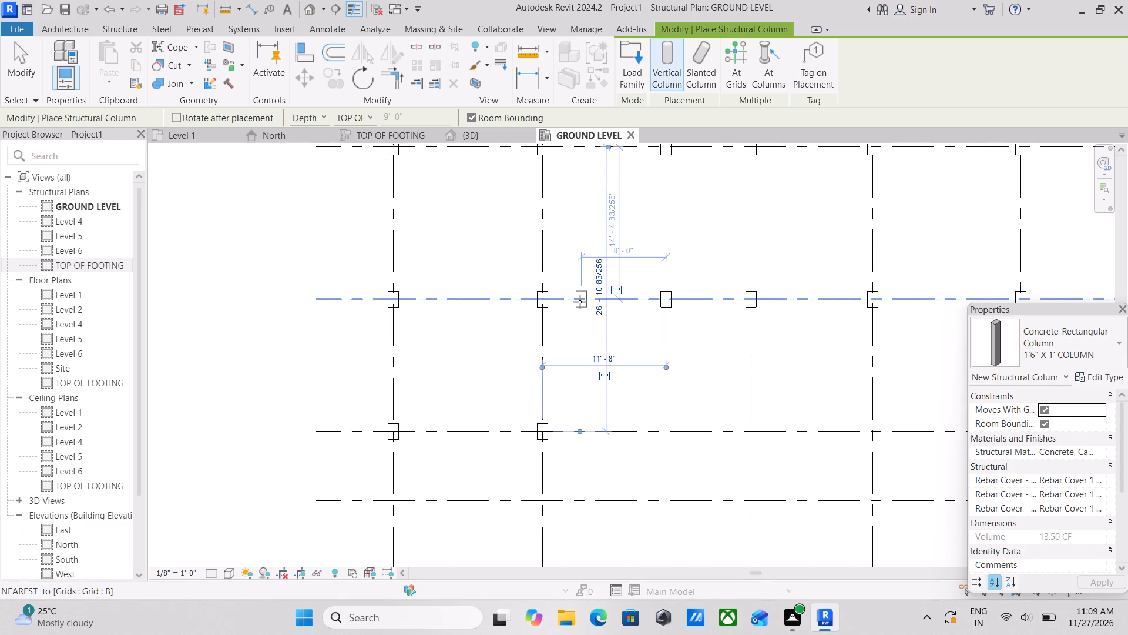
{"action": "left_click", "coordinate": [666, 430]}
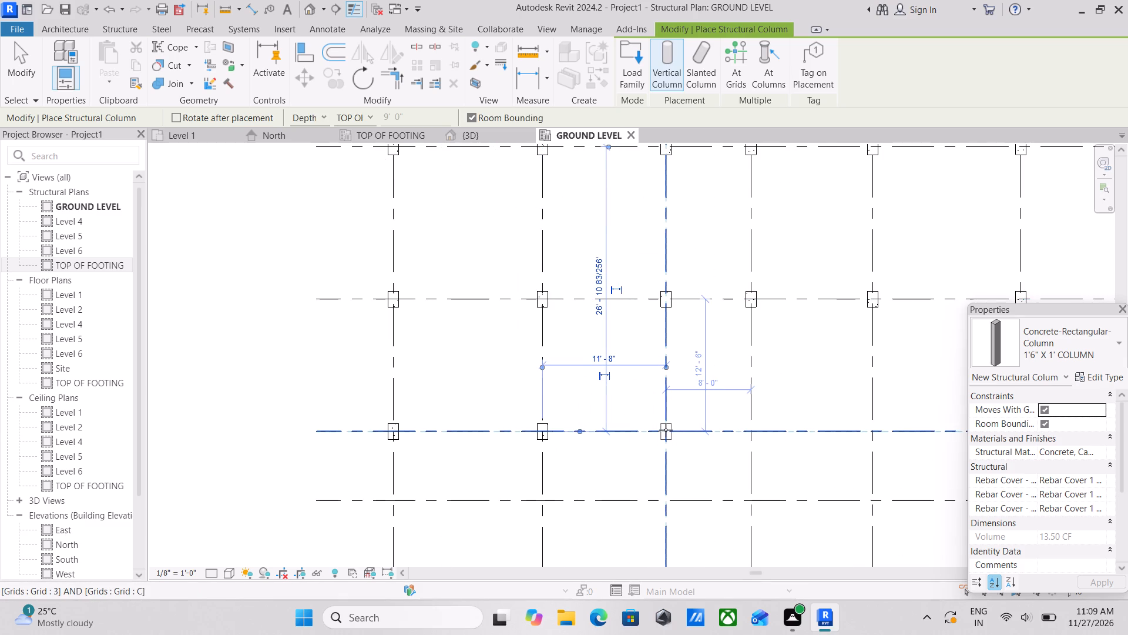
Place 1'6" X 1' COLUMN instances on grid 1 at grid D and at the extension of grid E.
{"action": "scroll", "coordinate": [728, 402], "scroll_direction": "up", "scroll_amount": 3}
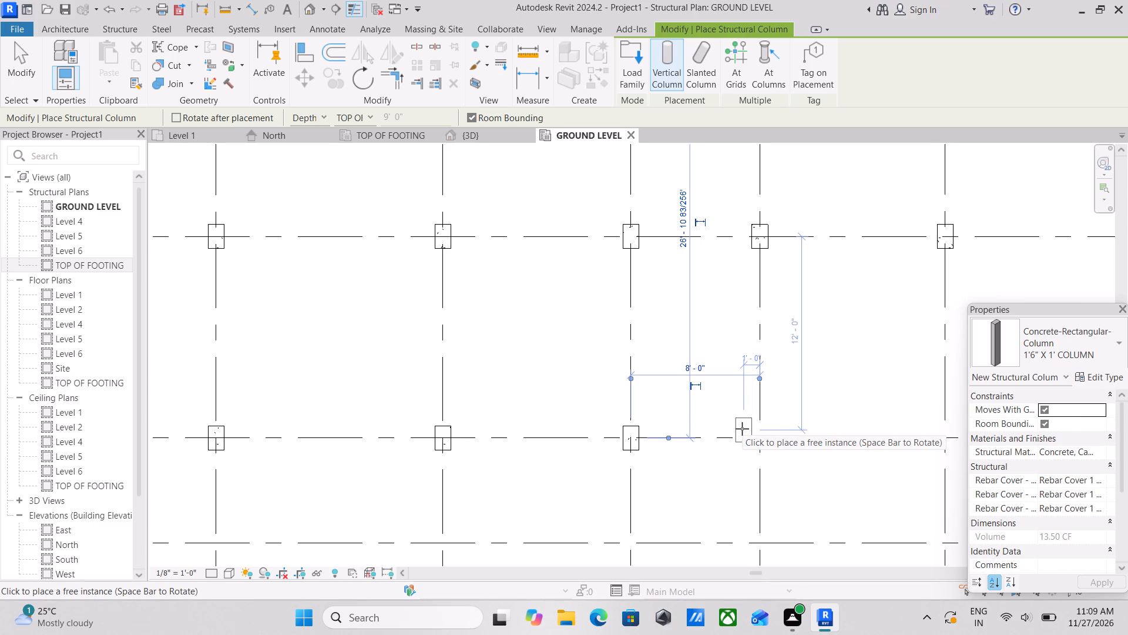
{"action": "scroll", "coordinate": [775, 253], "scroll_direction": "down", "scroll_amount": 4}
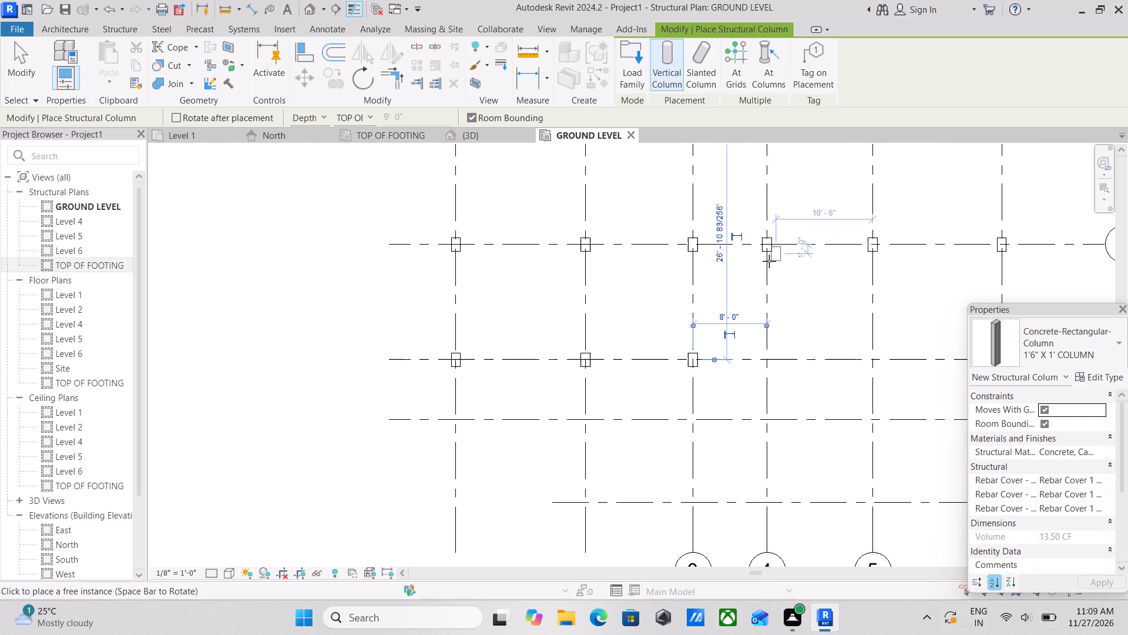
{"action": "scroll", "coordinate": [748, 292], "scroll_direction": "down", "scroll_amount": 3}
{"action": "scroll", "coordinate": [684, 354], "scroll_direction": "up", "scroll_amount": 1}
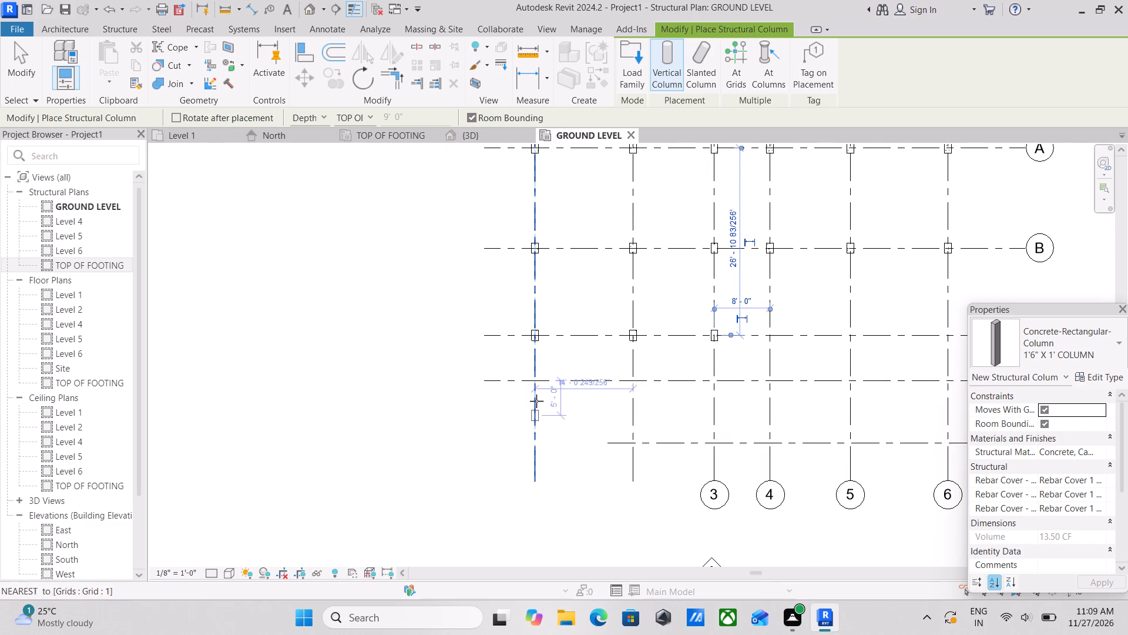
{"action": "scroll", "coordinate": [569, 401], "scroll_direction": "up", "scroll_amount": 2}
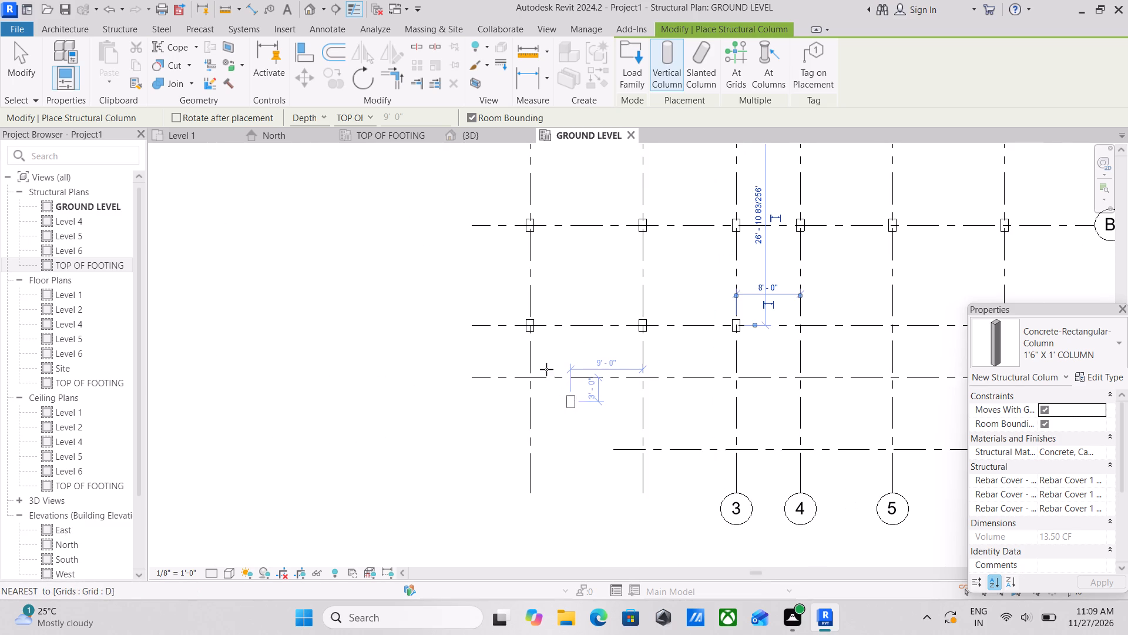
{"action": "left_click", "coordinate": [530, 373]}
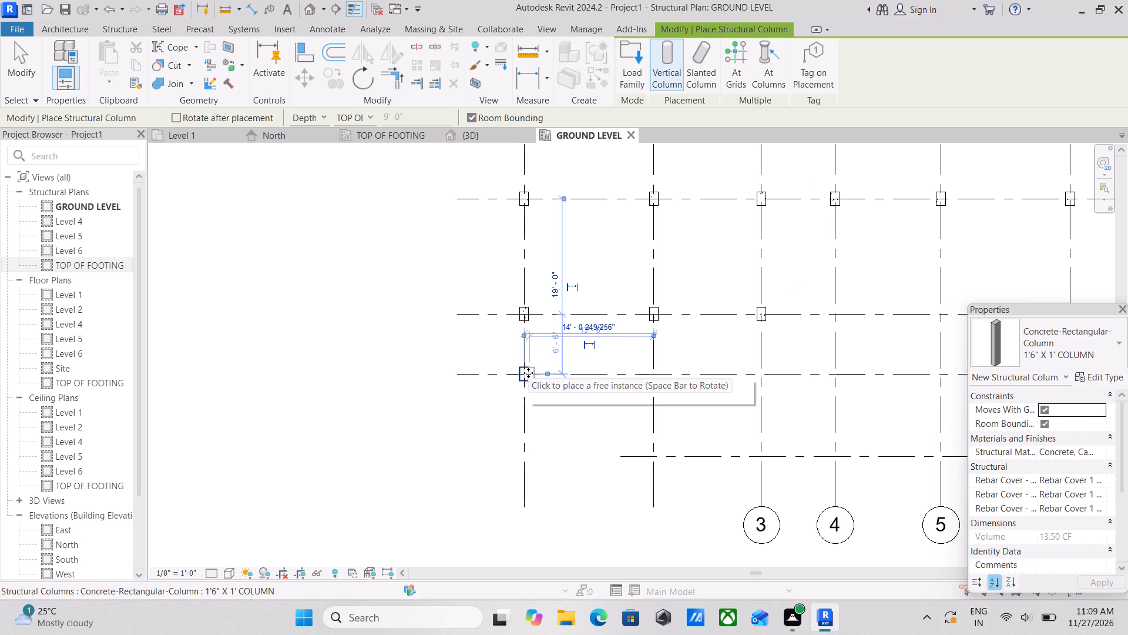
{"action": "left_click", "coordinate": [528, 460]}
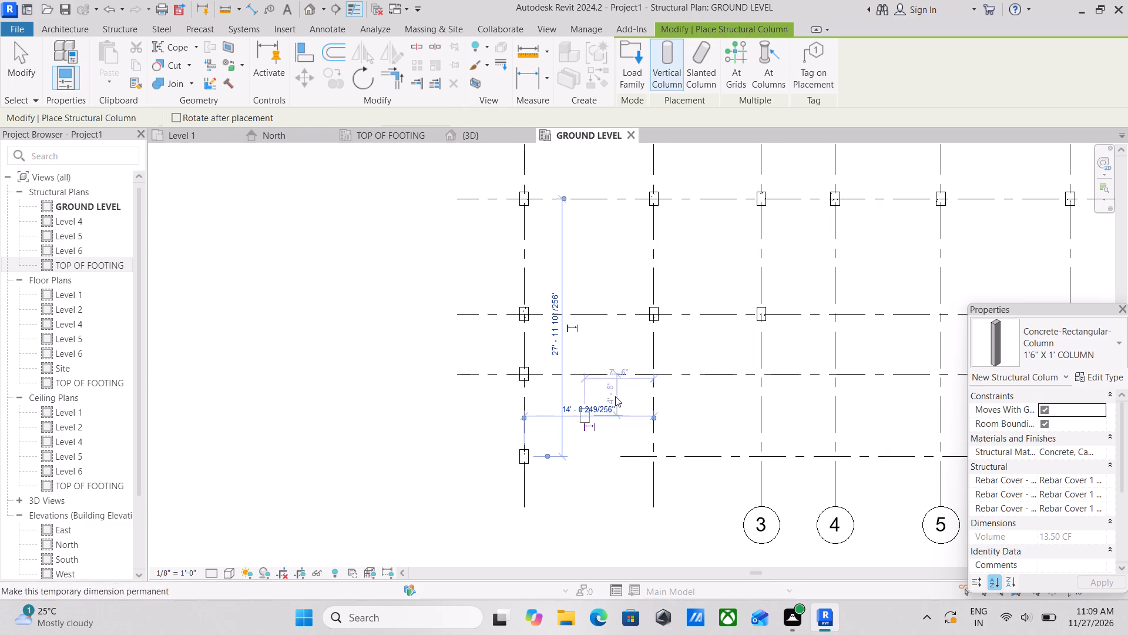
Review the new structural column's instance properties and open its structural material for inspection, leaving it without changes.
{"action": "middle_click_drag", "start_coordinate": [728, 362], "coordinate": [656, 362]}
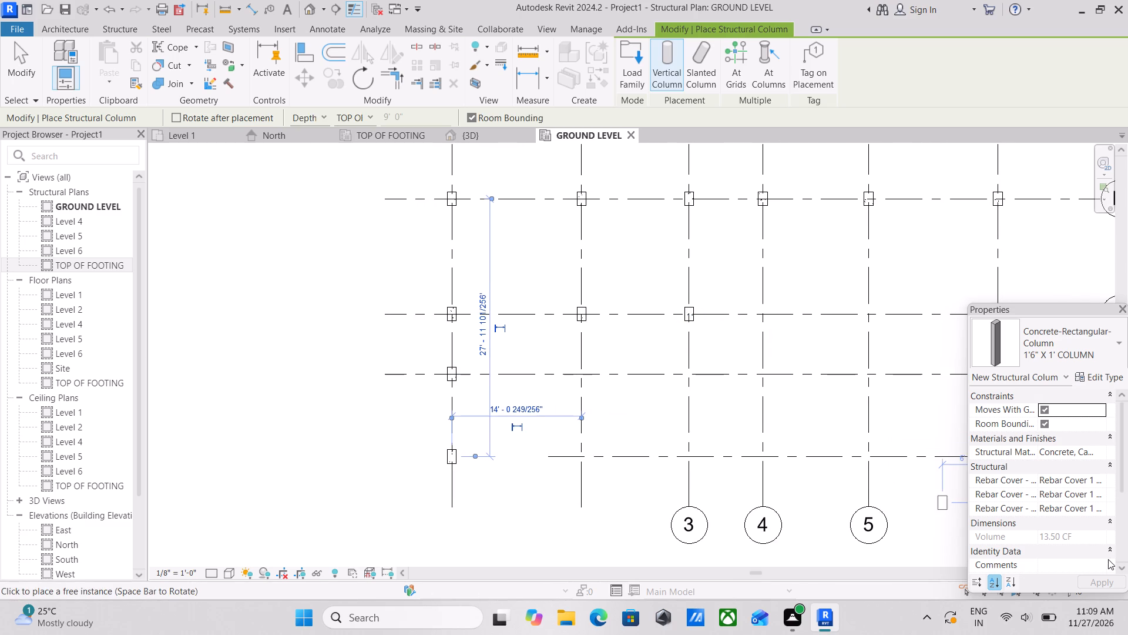
{"action": "scroll", "coordinate": [1123, 499], "scroll_direction": "down", "scroll_amount": 5}
{"action": "scroll", "coordinate": [1103, 487], "scroll_direction": "up", "scroll_amount": 2}
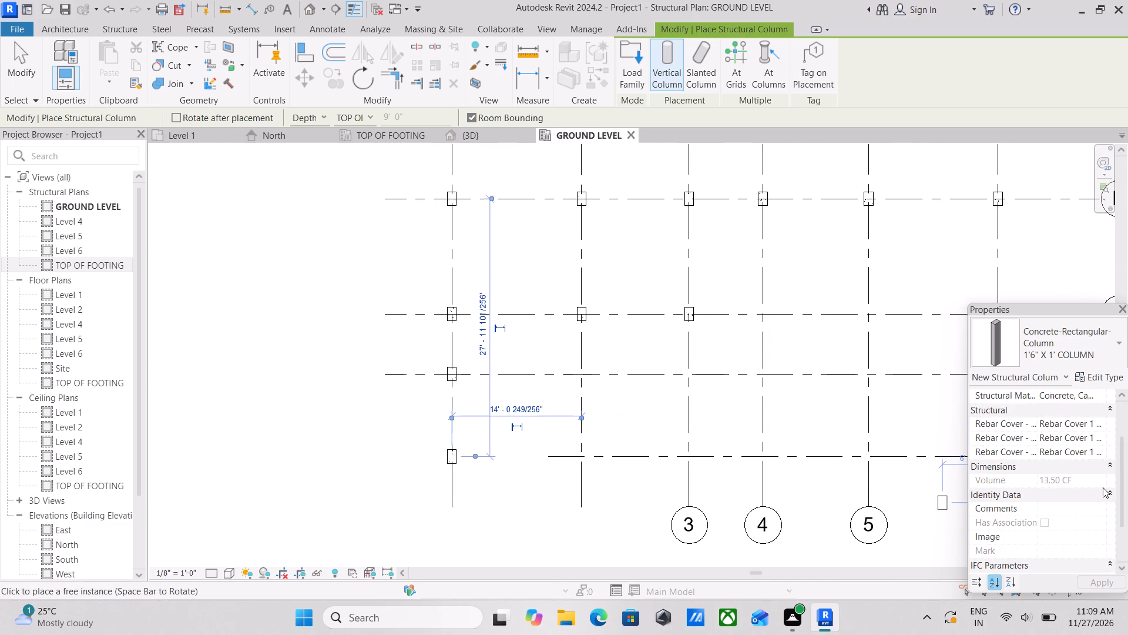
{"action": "scroll", "coordinate": [1103, 487], "scroll_direction": "up", "scroll_amount": 4}
{"action": "scroll", "coordinate": [1103, 487], "scroll_direction": "down", "scroll_amount": 2}
{"action": "key", "text": "Escape"}
{"action": "scroll", "coordinate": [1053, 487], "scroll_direction": "up", "scroll_amount": 1}
{"action": "scroll", "coordinate": [1082, 468], "scroll_direction": "down", "scroll_amount": 3}
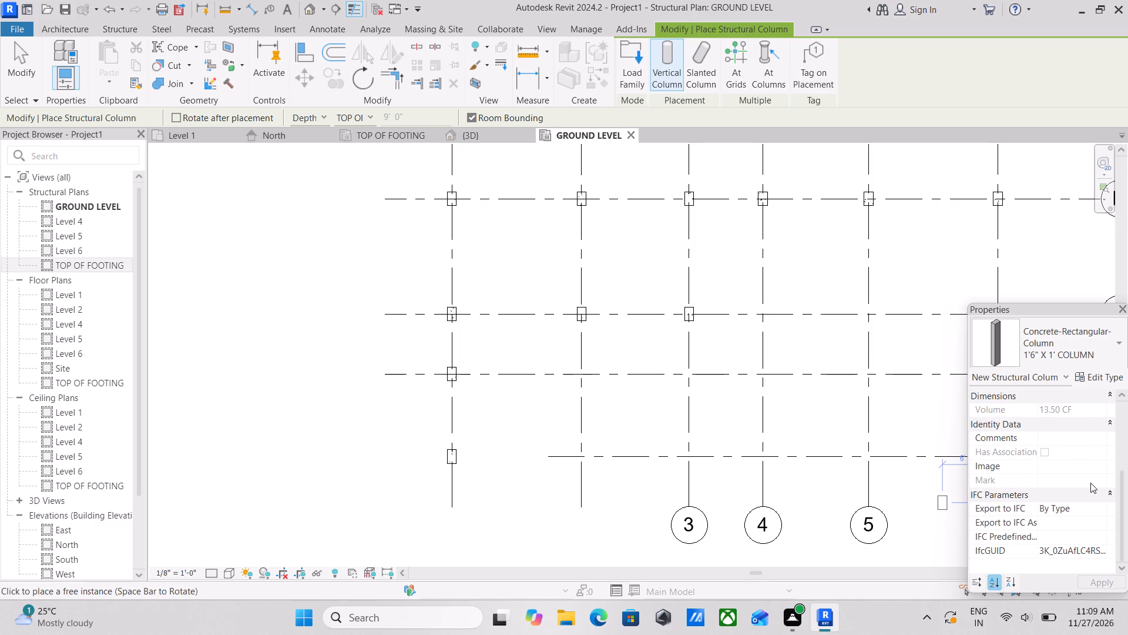
{"action": "scroll", "coordinate": [1103, 504], "scroll_direction": "down", "scroll_amount": 2}
{"action": "scroll", "coordinate": [1067, 478], "scroll_direction": "up", "scroll_amount": 6}
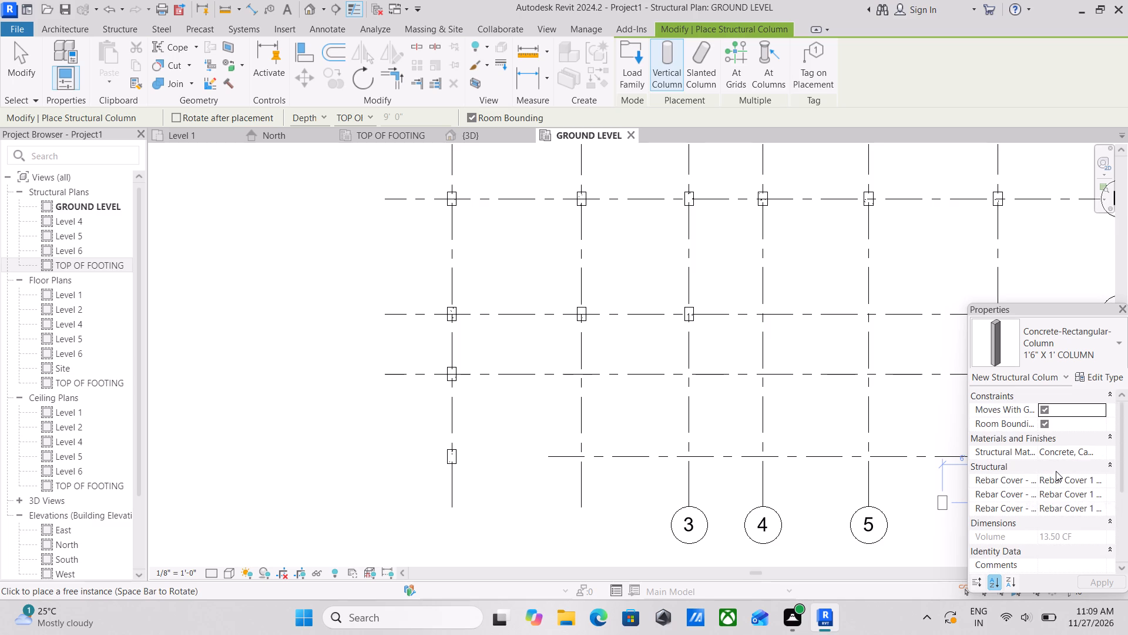
{"action": "left_click", "coordinate": [1100, 454]}
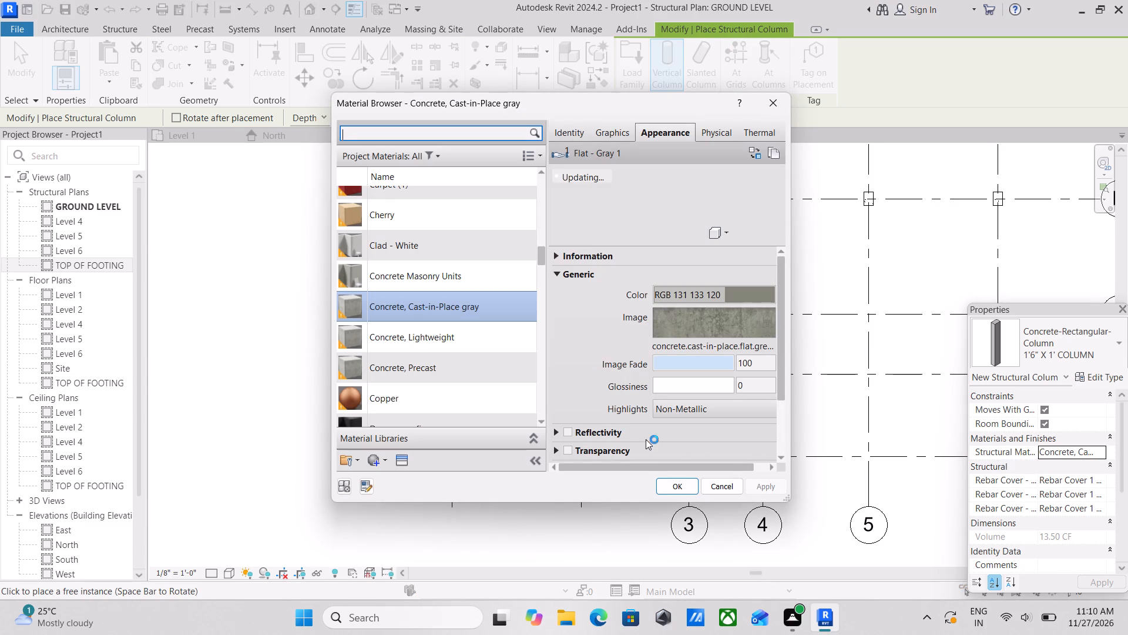
{"action": "left_click", "coordinate": [783, 109]}
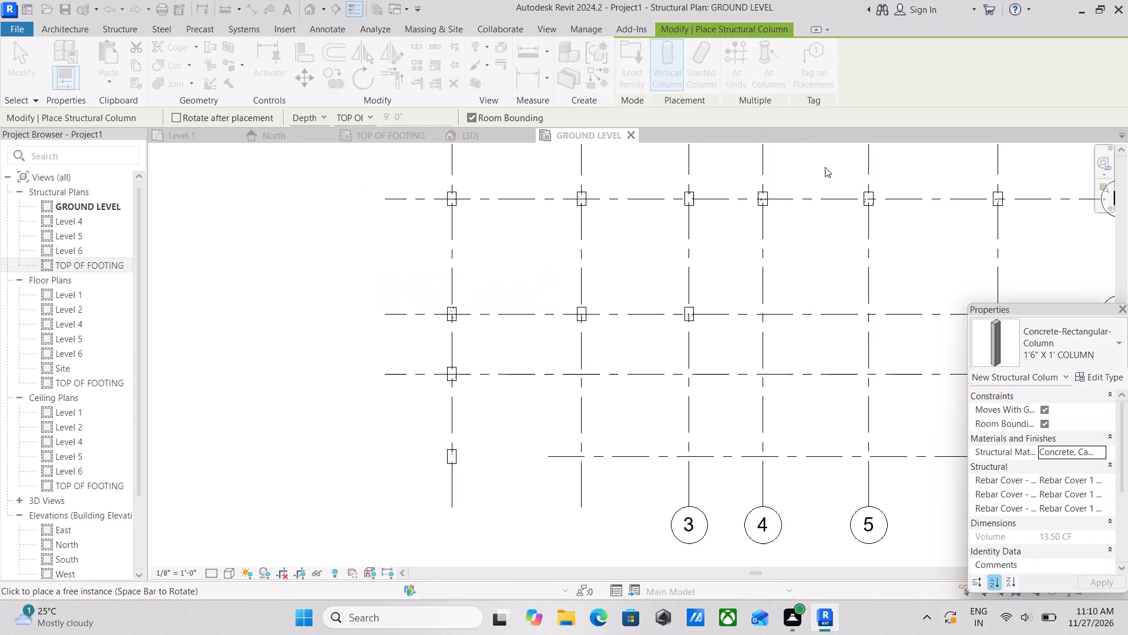
{"action": "scroll", "coordinate": [1067, 469], "scroll_direction": "down", "scroll_amount": 9}
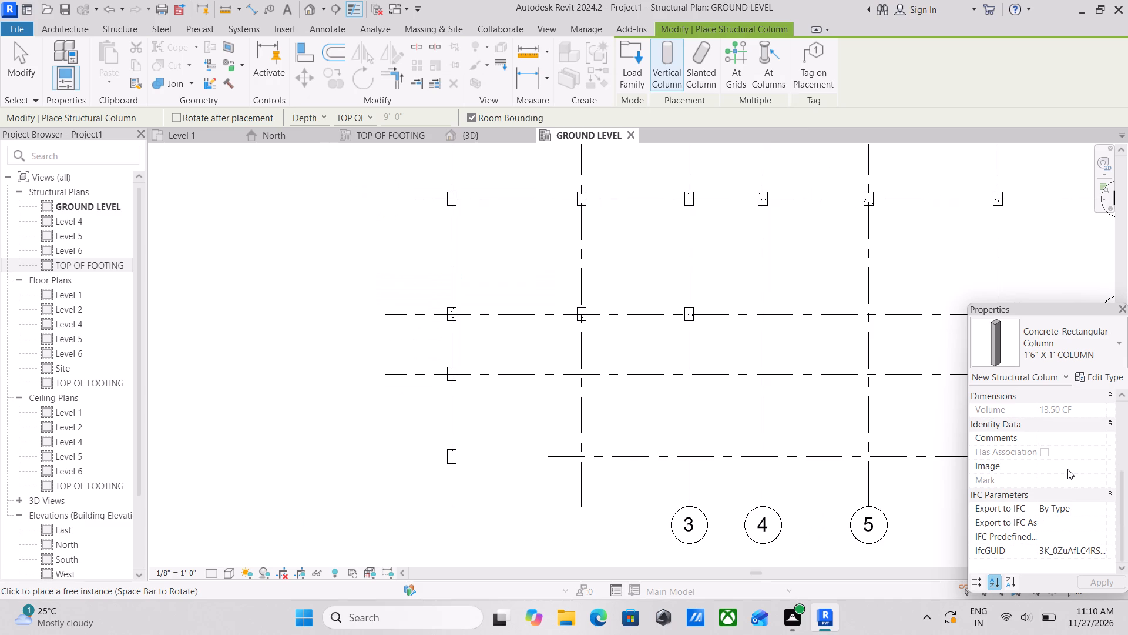
{"action": "scroll", "coordinate": [1067, 469], "scroll_direction": "up", "scroll_amount": 1}
{"action": "scroll", "coordinate": [1067, 469], "scroll_direction": "down", "scroll_amount": 5}
{"action": "scroll", "coordinate": [1061, 469], "scroll_direction": "up", "scroll_amount": 7}
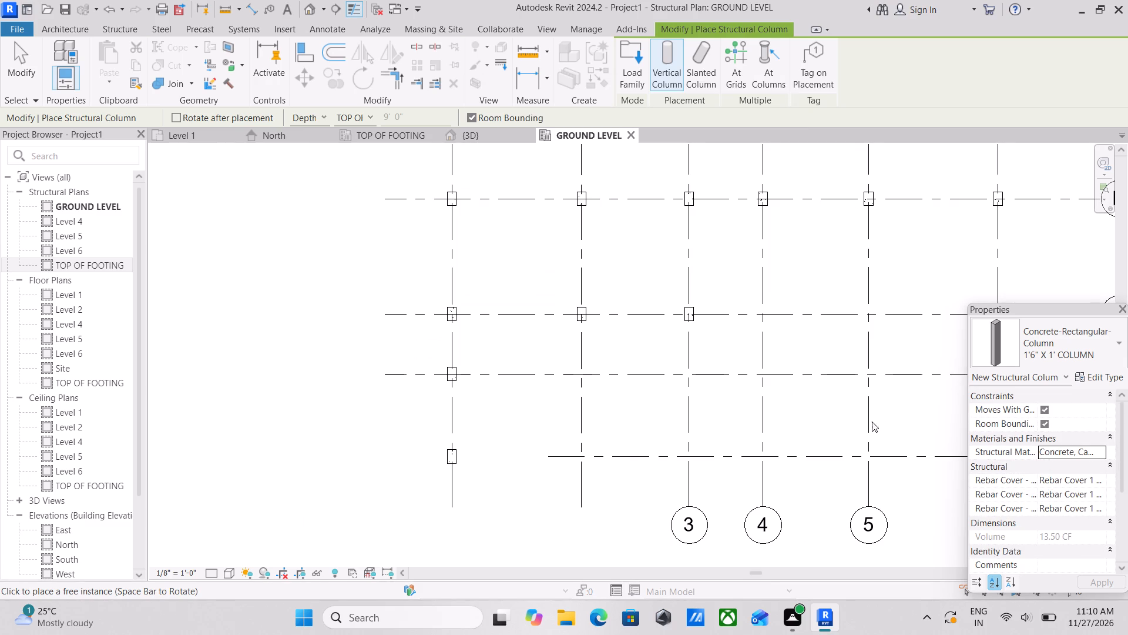
Examine the placed columns and the remaining empty grid intersections across the GROUND LEVEL plan.
{"action": "scroll", "coordinate": [858, 422], "scroll_direction": "up", "scroll_amount": 1}
{"action": "scroll", "coordinate": [971, 462], "scroll_direction": "up", "scroll_amount": 2}
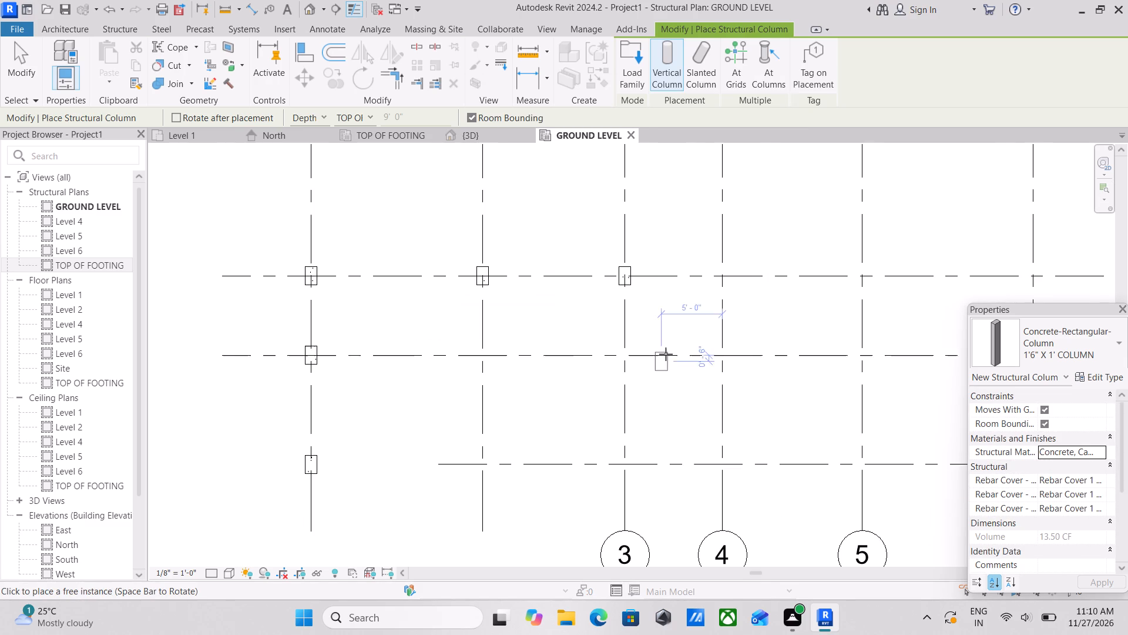
{"action": "scroll", "coordinate": [666, 354], "scroll_direction": "up", "scroll_amount": 1}
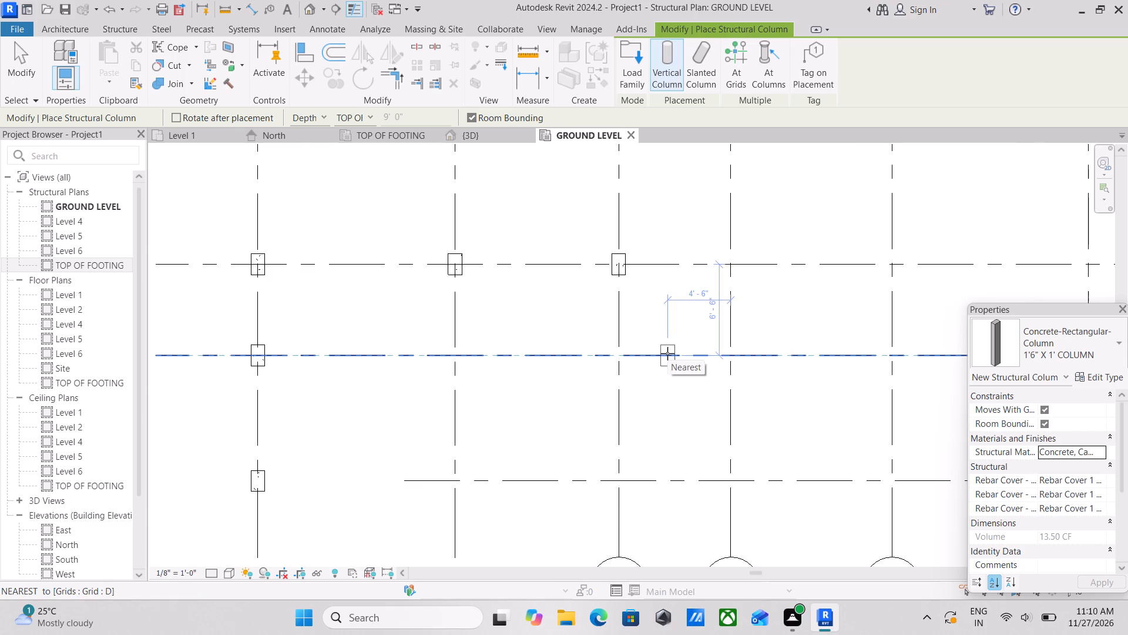
{"action": "scroll", "coordinate": [665, 354], "scroll_direction": "down", "scroll_amount": 3}
{"action": "scroll", "coordinate": [604, 370], "scroll_direction": "down", "scroll_amount": 3}
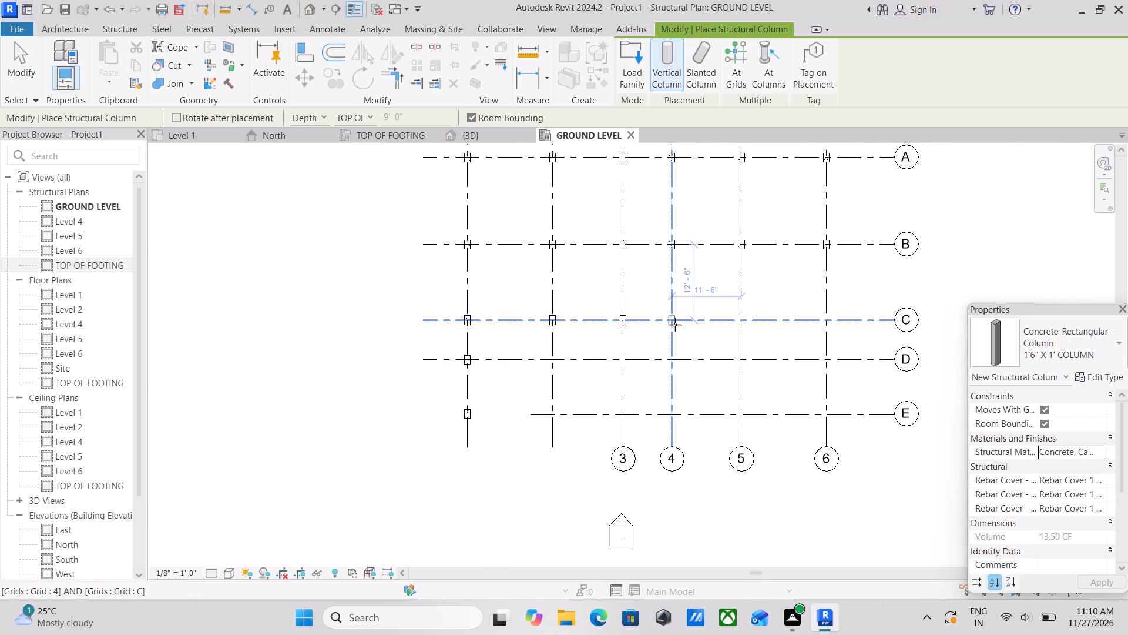
{"action": "scroll", "coordinate": [661, 342], "scroll_direction": "down", "scroll_amount": 4}
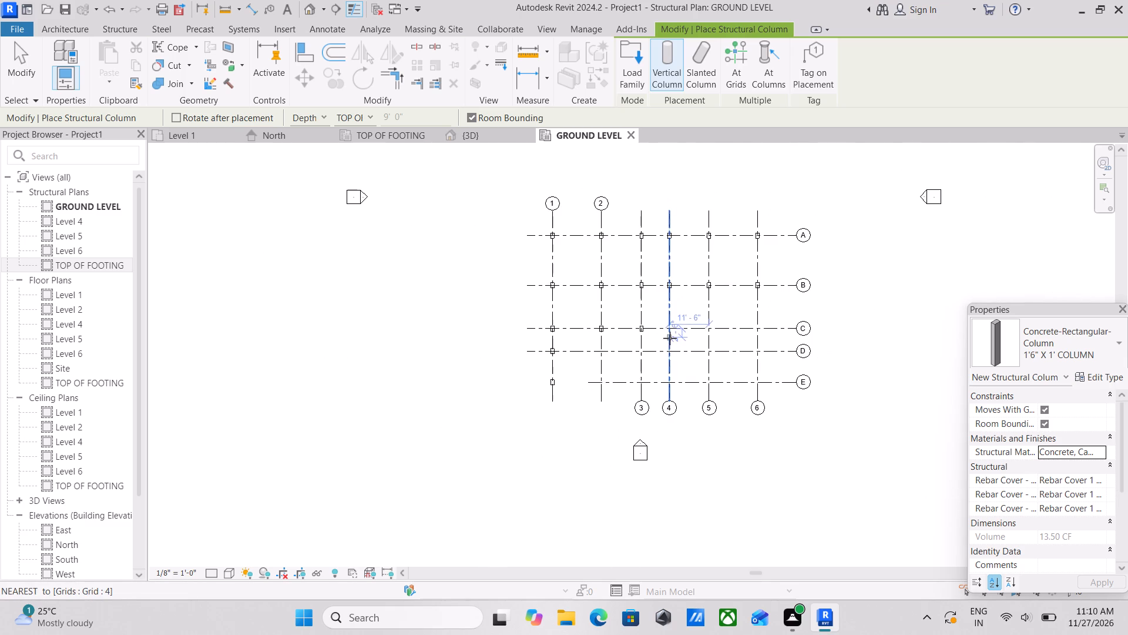
{"action": "scroll", "coordinate": [629, 340], "scroll_direction": "up", "scroll_amount": 4}
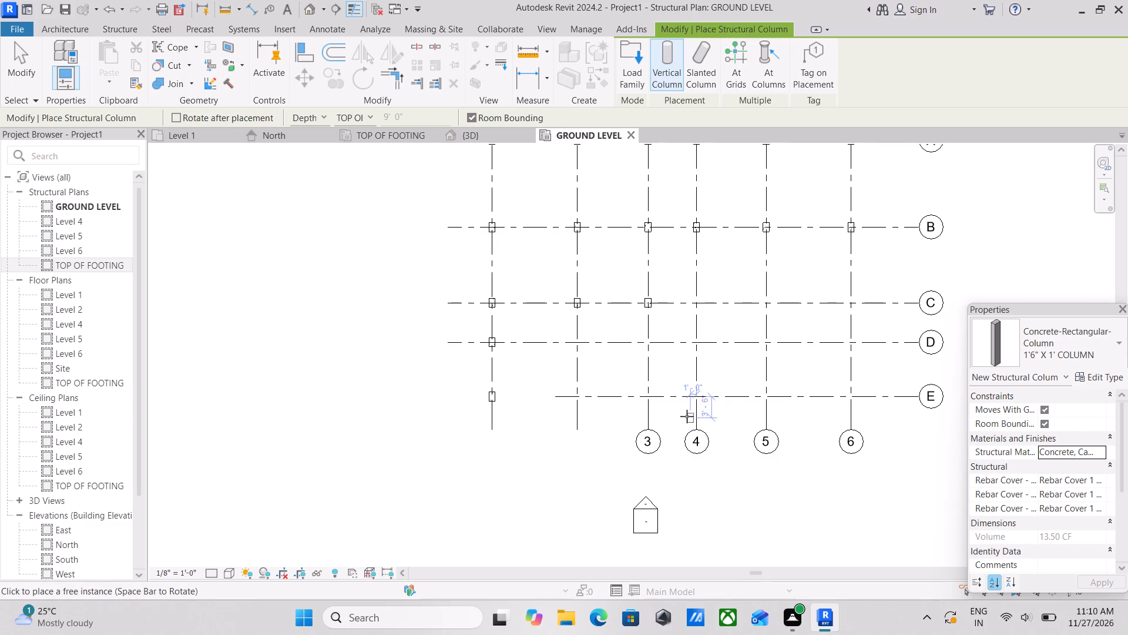
{"action": "scroll", "coordinate": [655, 397], "scroll_direction": "up", "scroll_amount": 1}
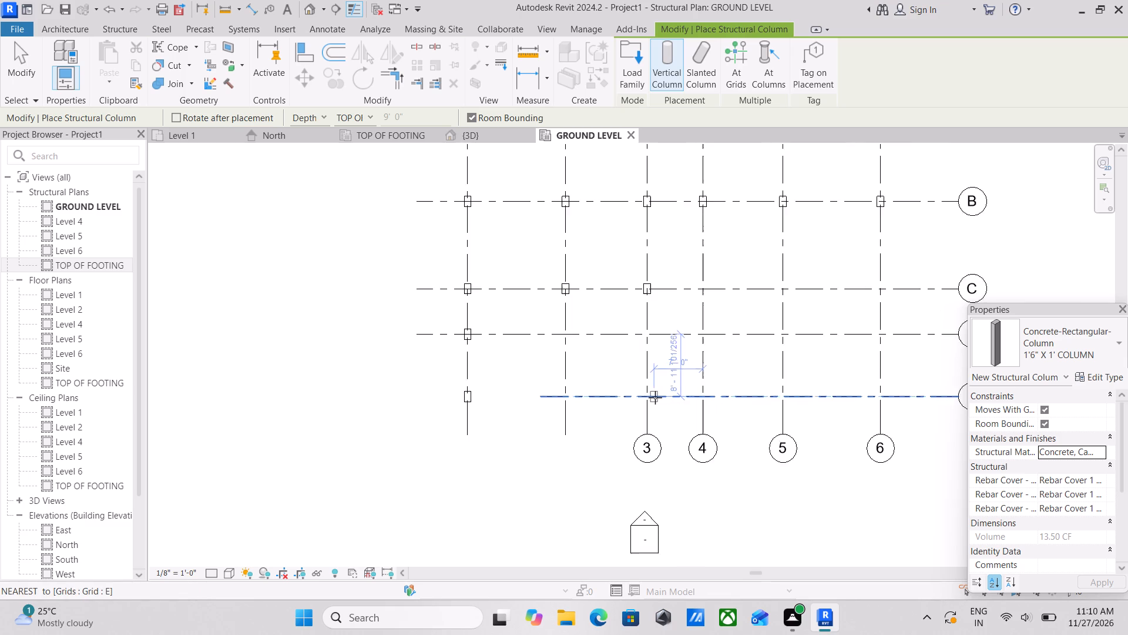
{"action": "scroll", "coordinate": [655, 397], "scroll_direction": "up", "scroll_amount": 1}
{"action": "scroll", "coordinate": [671, 378], "scroll_direction": "down", "scroll_amount": 3}
{"action": "middle_click_drag", "start_coordinate": [670, 378], "coordinate": [587, 507]}
{"action": "middle_click_drag", "start_coordinate": [656, 373], "coordinate": [642, 422]}
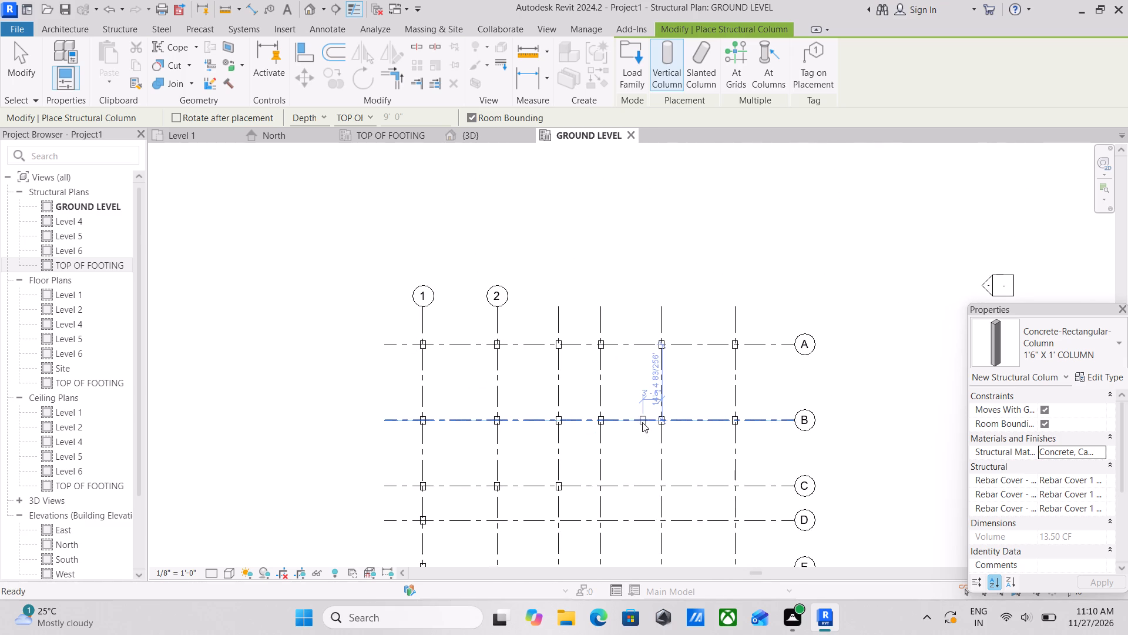
Place 1'6" X 1' COLUMN instances on grid 6 at its intersections with grids E, D and C.
{"action": "scroll", "coordinate": [768, 365], "scroll_direction": "up", "scroll_amount": 3}
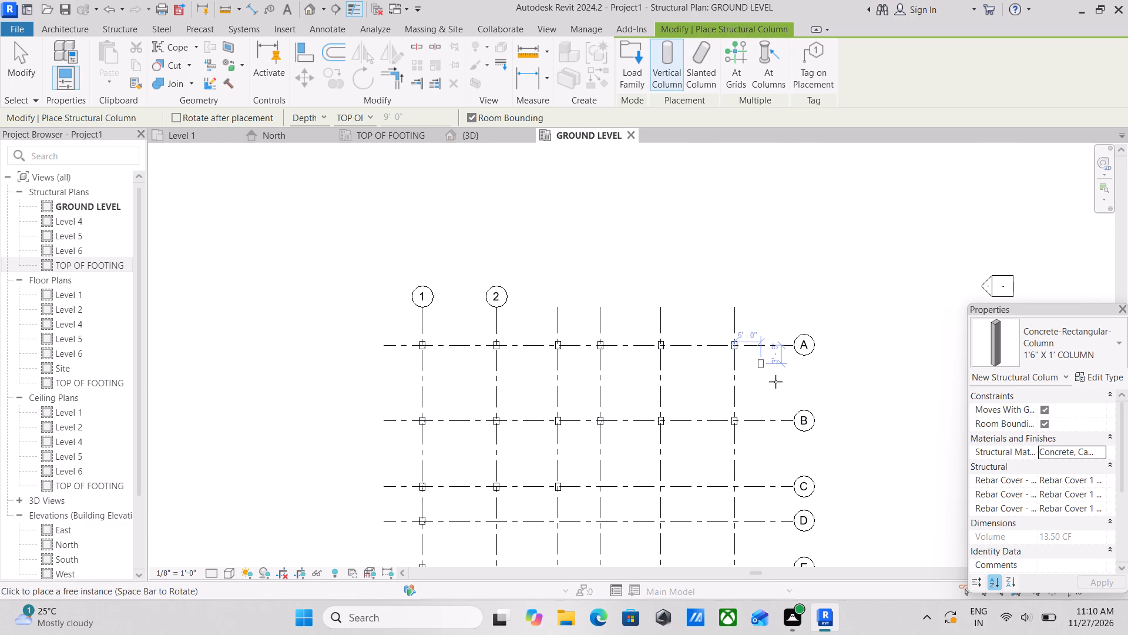
{"action": "middle_click_drag", "start_coordinate": [775, 382], "coordinate": [760, 246]}
{"action": "scroll", "coordinate": [748, 249], "scroll_direction": "down", "scroll_amount": 2}
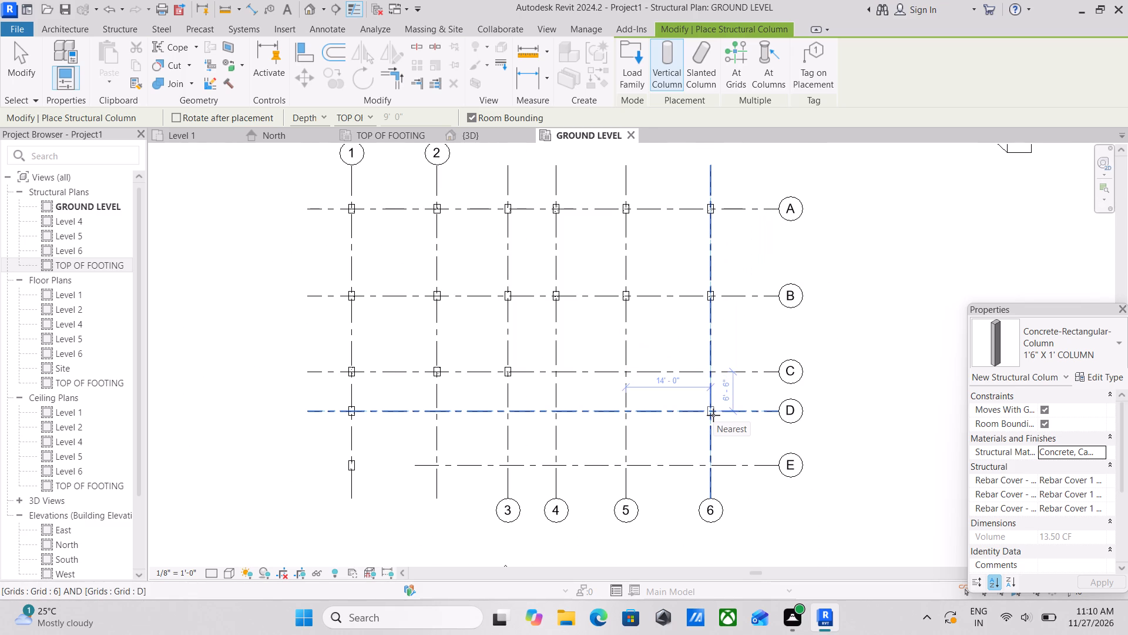
{"action": "left_click", "coordinate": [713, 466]}
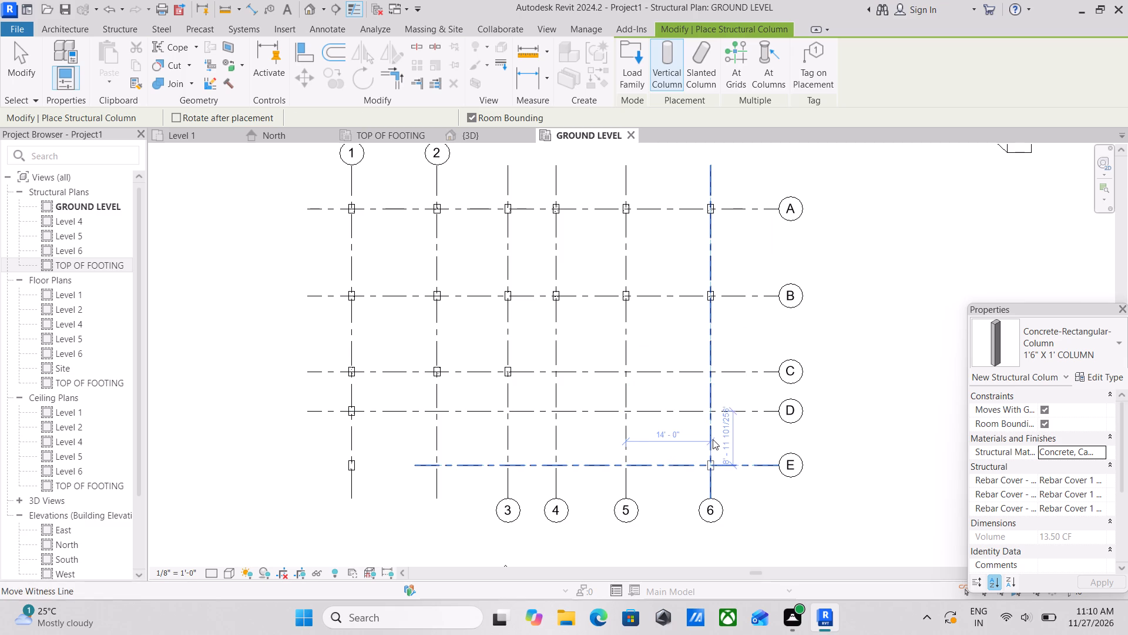
{"action": "left_click", "coordinate": [713, 408]}
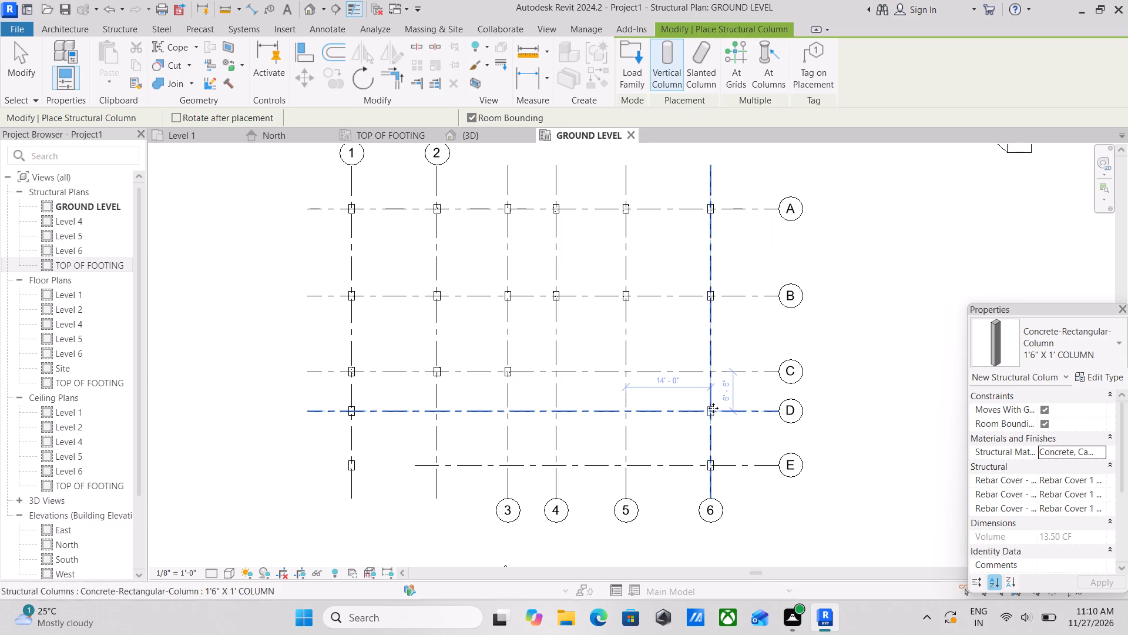
{"action": "middle_click_drag", "start_coordinate": [713, 408], "coordinate": [710, 451]}
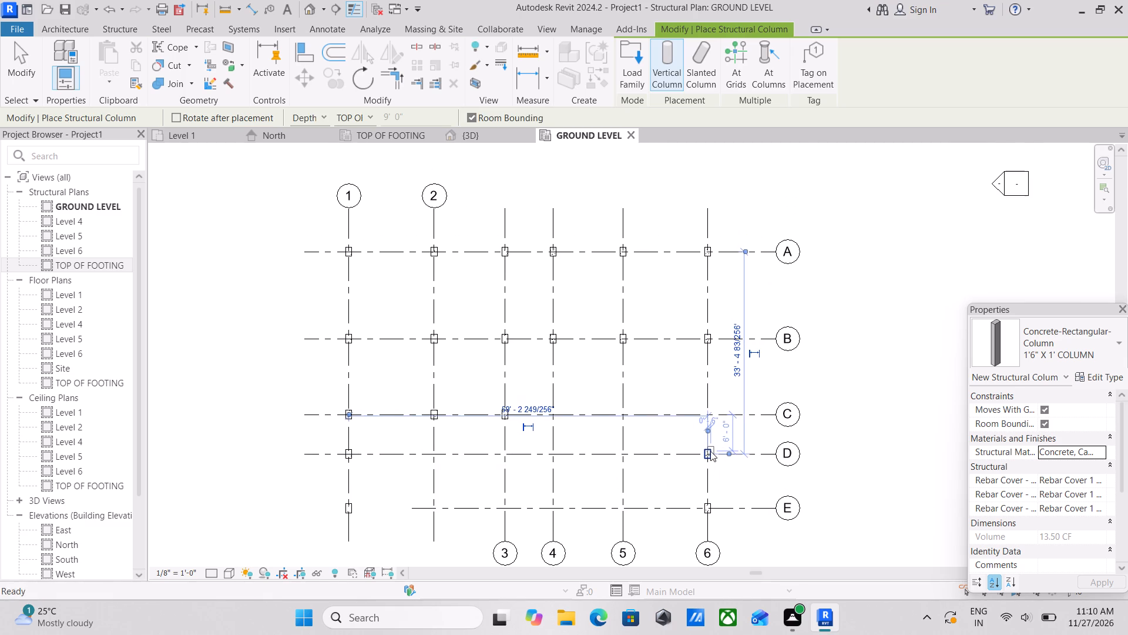
{"action": "scroll", "coordinate": [705, 406], "scroll_direction": "up", "scroll_amount": 5}
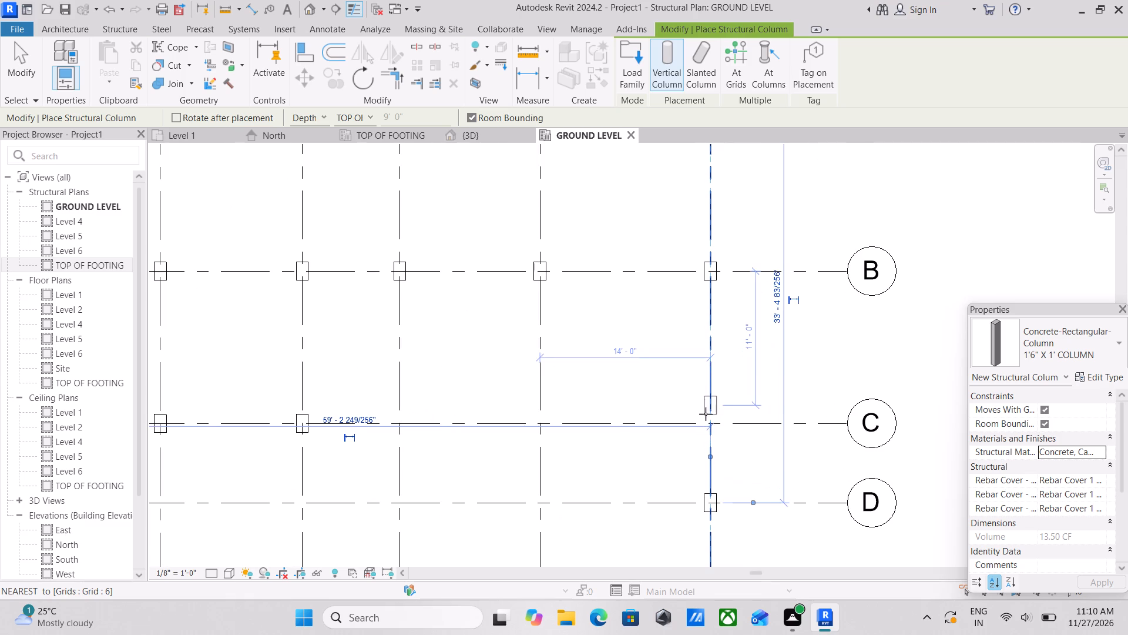
{"action": "left_click", "coordinate": [709, 424]}
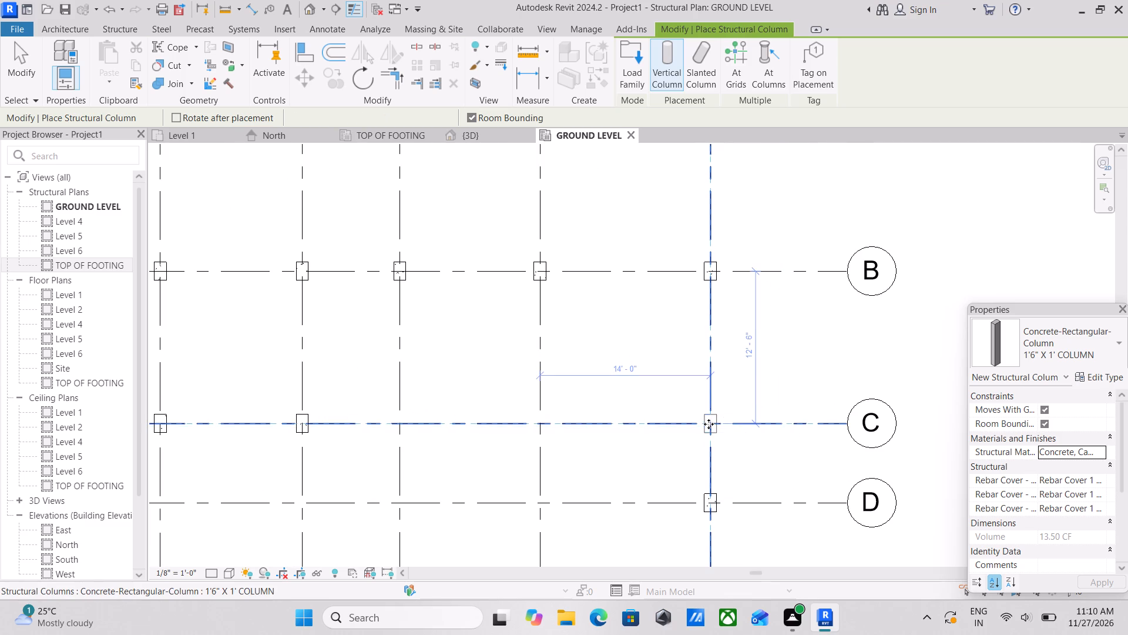
Place 1'6" X 1' COLUMN instances on grid C at its intersections with grids 5 and 4.
{"action": "left_click", "coordinate": [540, 426]}
{"action": "scroll", "coordinate": [474, 362], "scroll_direction": "down", "scroll_amount": 1}
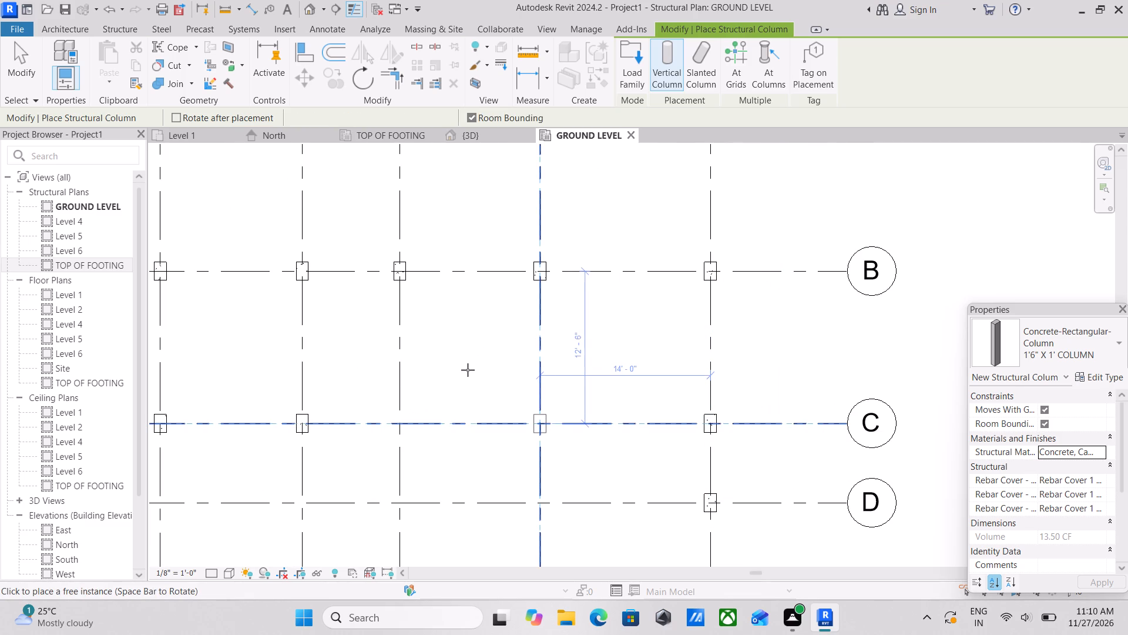
{"action": "scroll", "coordinate": [468, 370], "scroll_direction": "down", "scroll_amount": 1}
{"action": "middle_click_drag", "start_coordinate": [474, 369], "coordinate": [600, 354]}
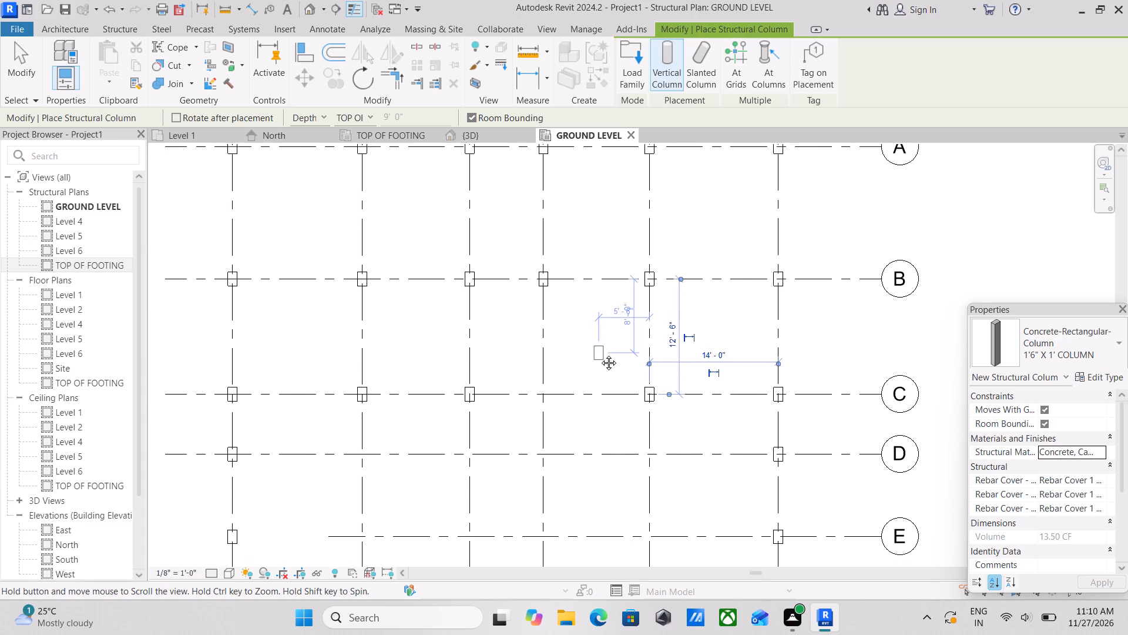
{"action": "middle_click_drag", "start_coordinate": [600, 354], "coordinate": [616, 371]}
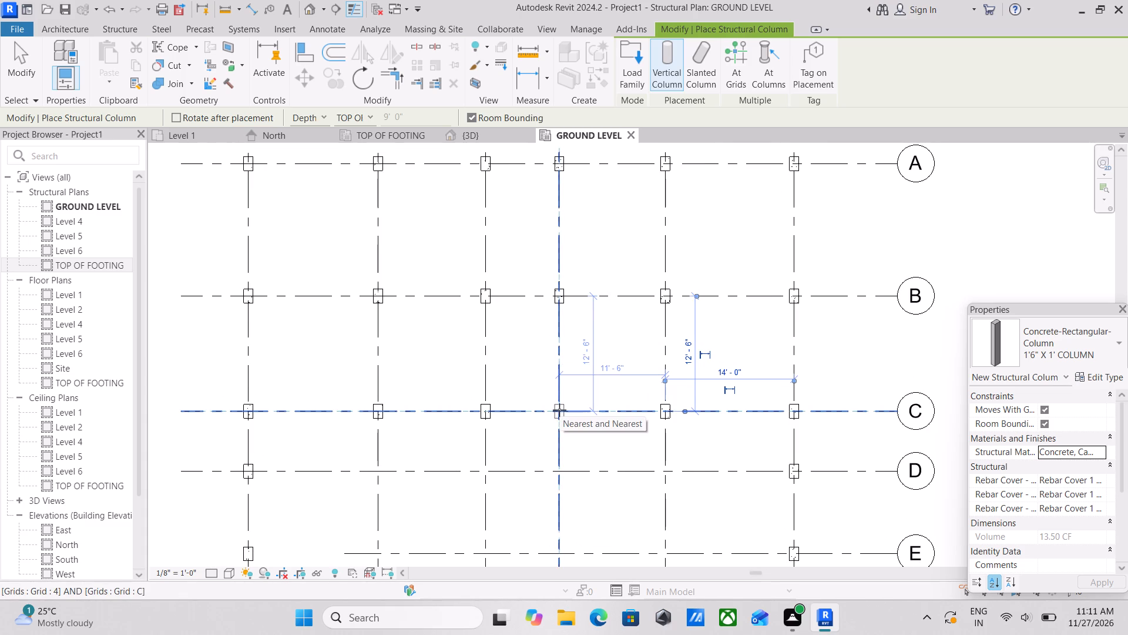
{"action": "left_click", "coordinate": [559, 410]}
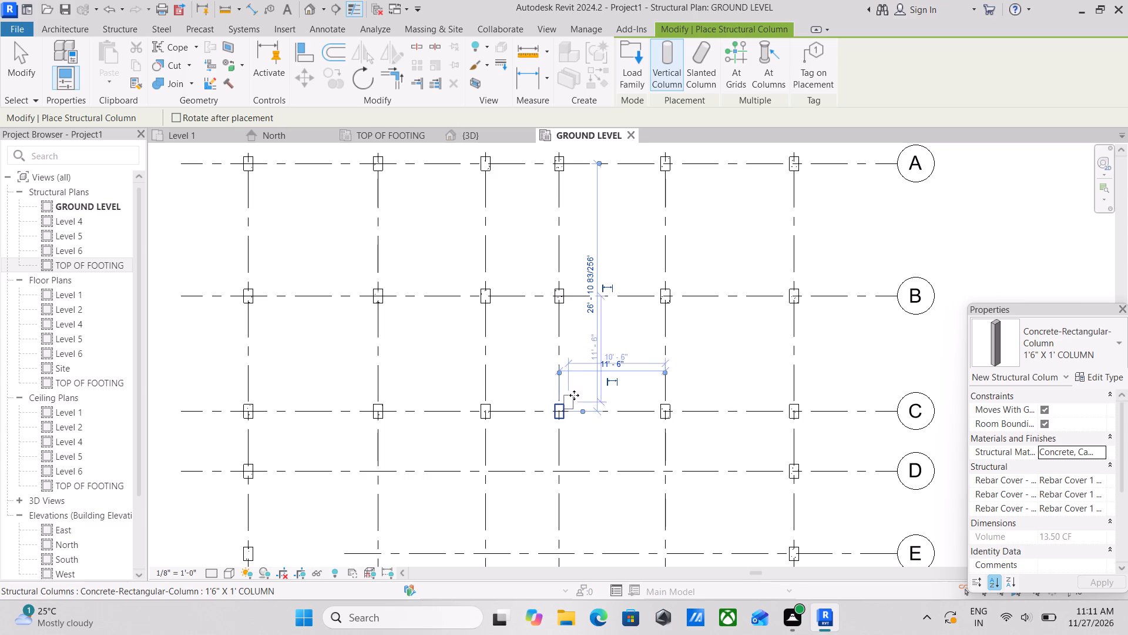
Examine the GROUND LEVEL plan for grid intersections on grids D and E that still lack columns.
{"action": "scroll", "coordinate": [585, 375], "scroll_direction": "down", "scroll_amount": 2}
{"action": "middle_click_drag", "start_coordinate": [585, 375], "coordinate": [602, 440]}
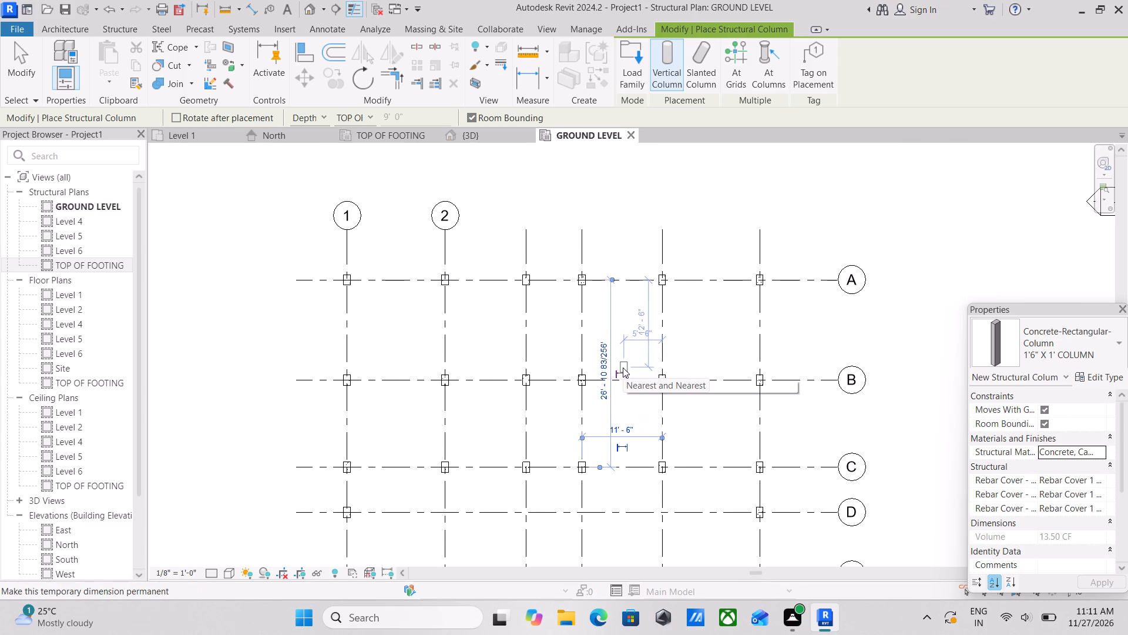
{"action": "scroll", "coordinate": [623, 367], "scroll_direction": "down", "scroll_amount": 3}
{"action": "middle_click_drag", "start_coordinate": [623, 367], "coordinate": [663, 315]}
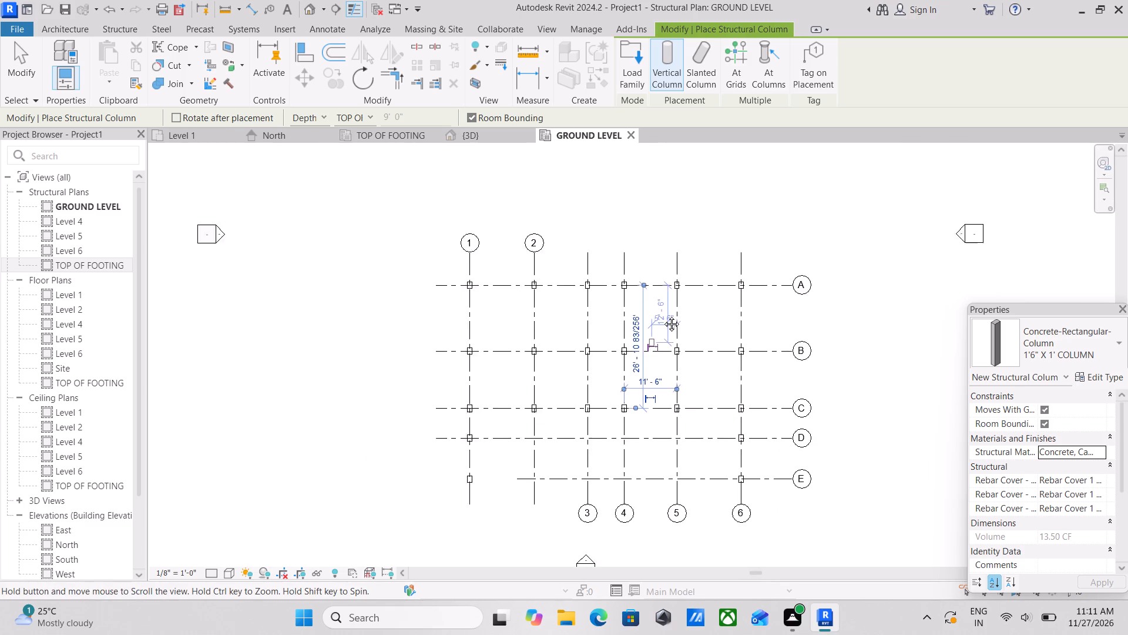
{"action": "middle_click_drag", "start_coordinate": [663, 315], "coordinate": [668, 305]}
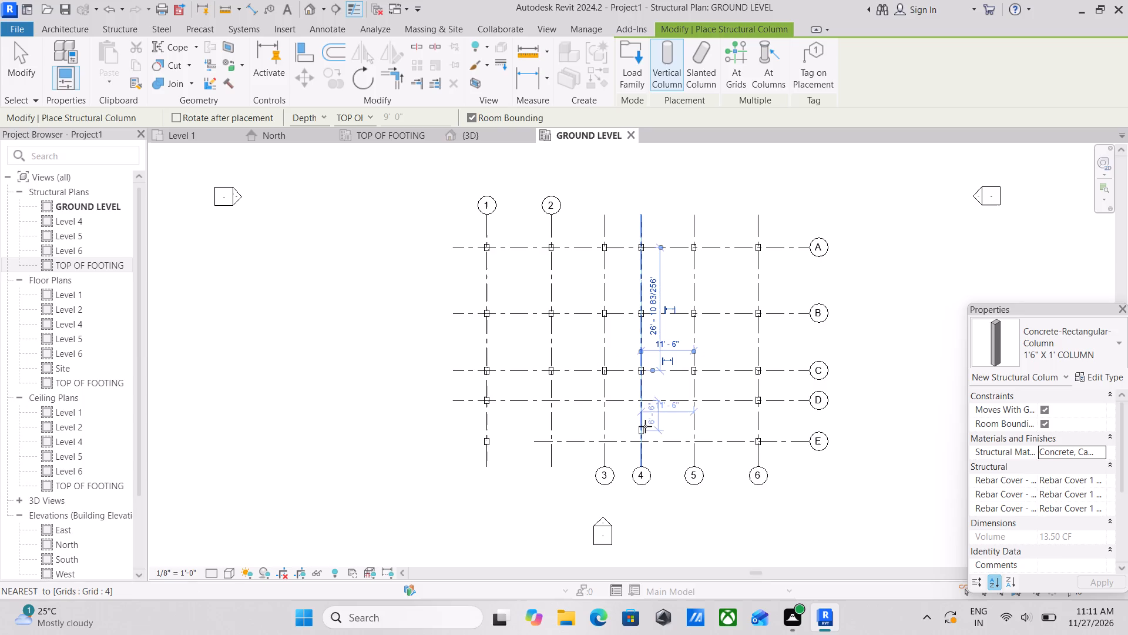
{"action": "scroll", "coordinate": [645, 426], "scroll_direction": "up", "scroll_amount": 4}
{"action": "scroll", "coordinate": [714, 407], "scroll_direction": "up", "scroll_amount": 5}
{"action": "middle_click_drag", "start_coordinate": [691, 375], "coordinate": [665, 433]}
{"action": "scroll", "coordinate": [676, 416], "scroll_direction": "down", "scroll_amount": 4}
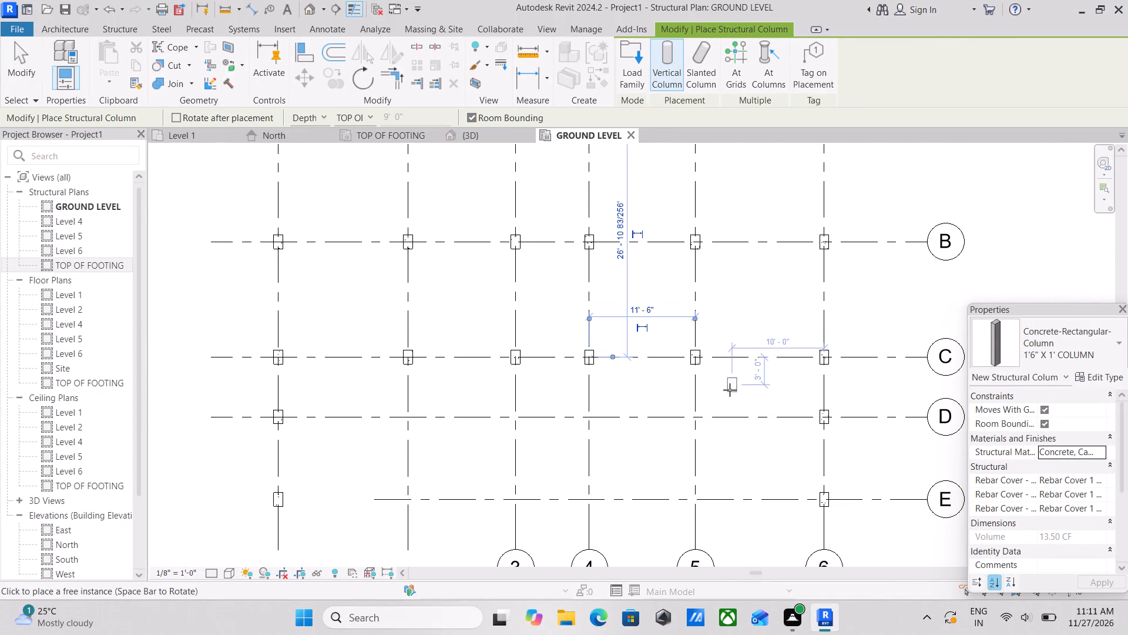
{"action": "scroll", "coordinate": [689, 403], "scroll_direction": "up", "scroll_amount": 3}
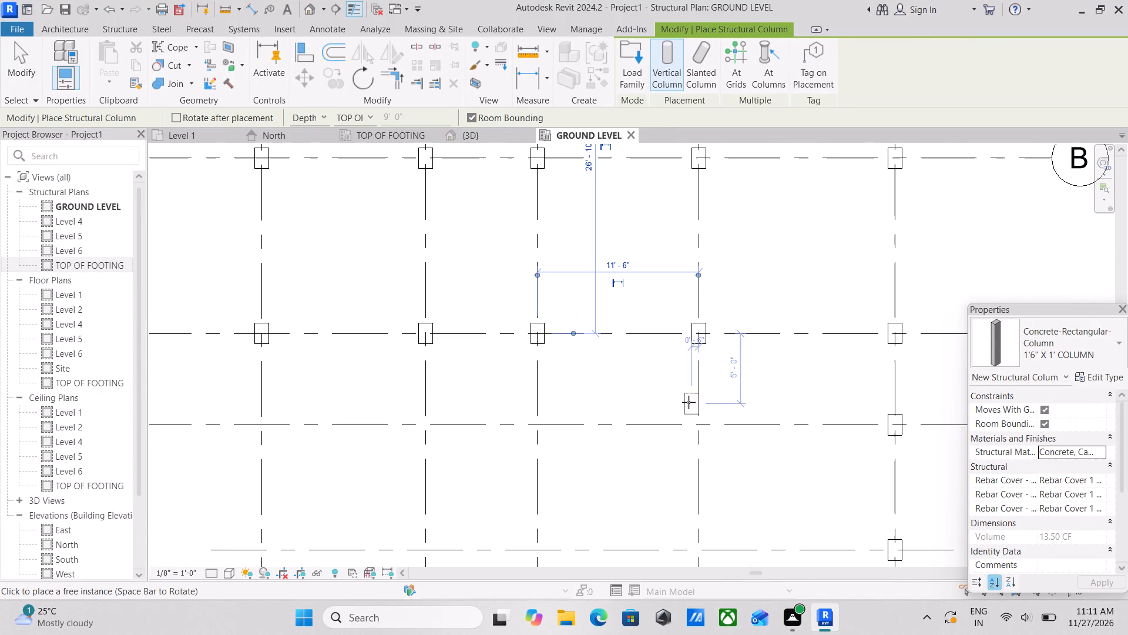
{"action": "scroll", "coordinate": [696, 402], "scroll_direction": "down", "scroll_amount": 6}
{"action": "scroll", "coordinate": [692, 407], "scroll_direction": "up", "scroll_amount": 2}
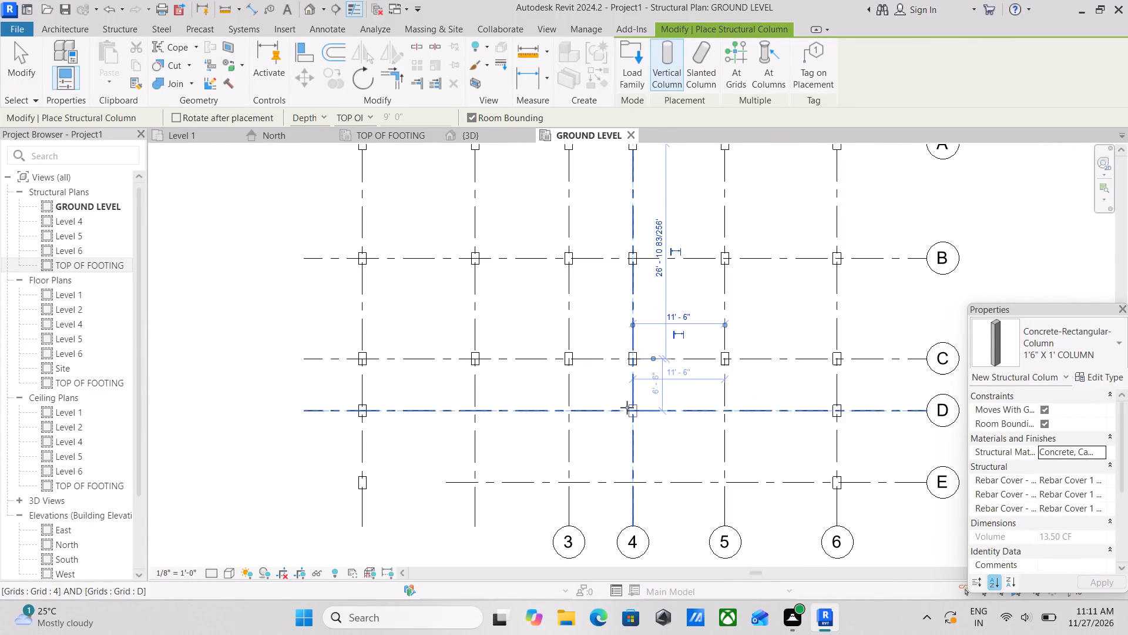
{"action": "scroll", "coordinate": [627, 407], "scroll_direction": "down", "scroll_amount": 2}
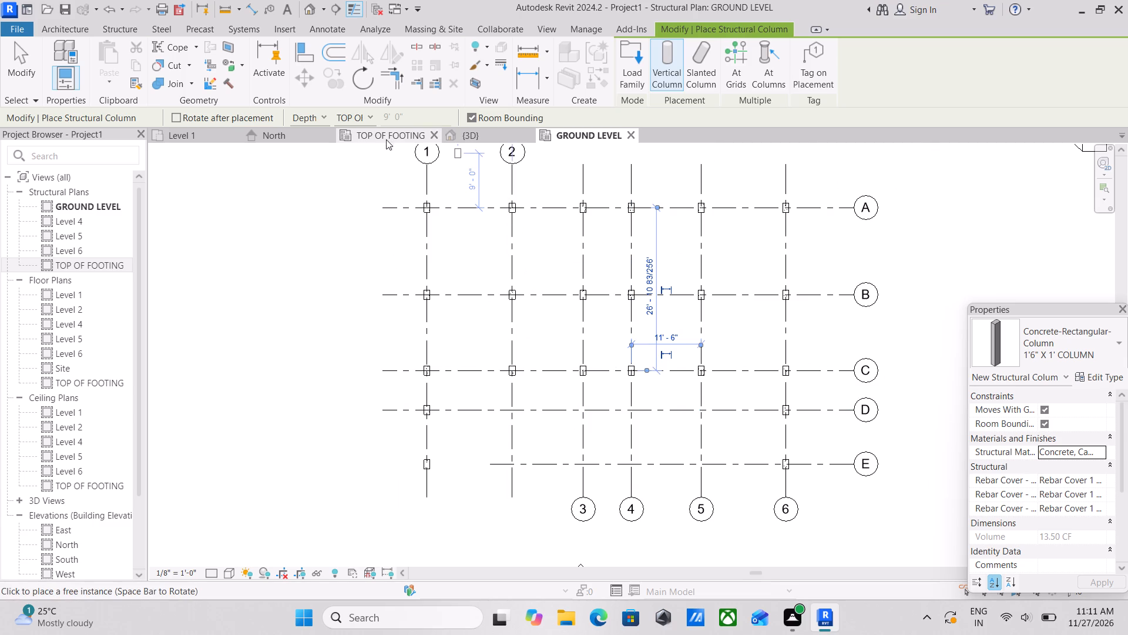
End column placement and inspect the columns against their footings in the {3D} view from an isometric angle.
{"action": "left_click", "coordinate": [464, 130]}
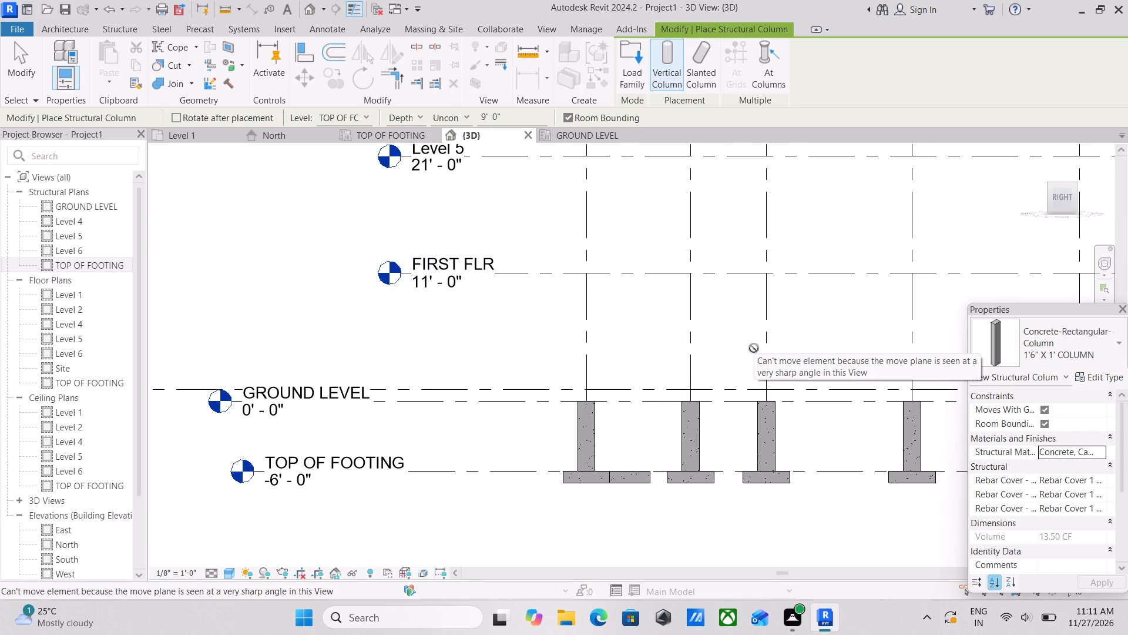
{"action": "key", "text": "Escape"}
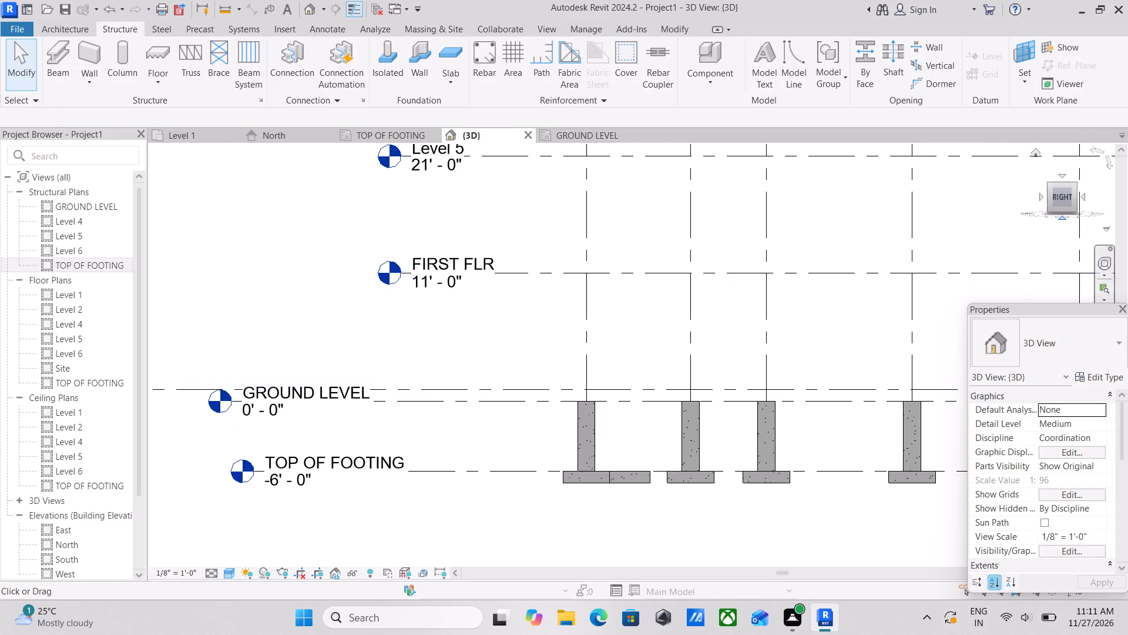
{"action": "left_click", "coordinate": [1075, 183]}
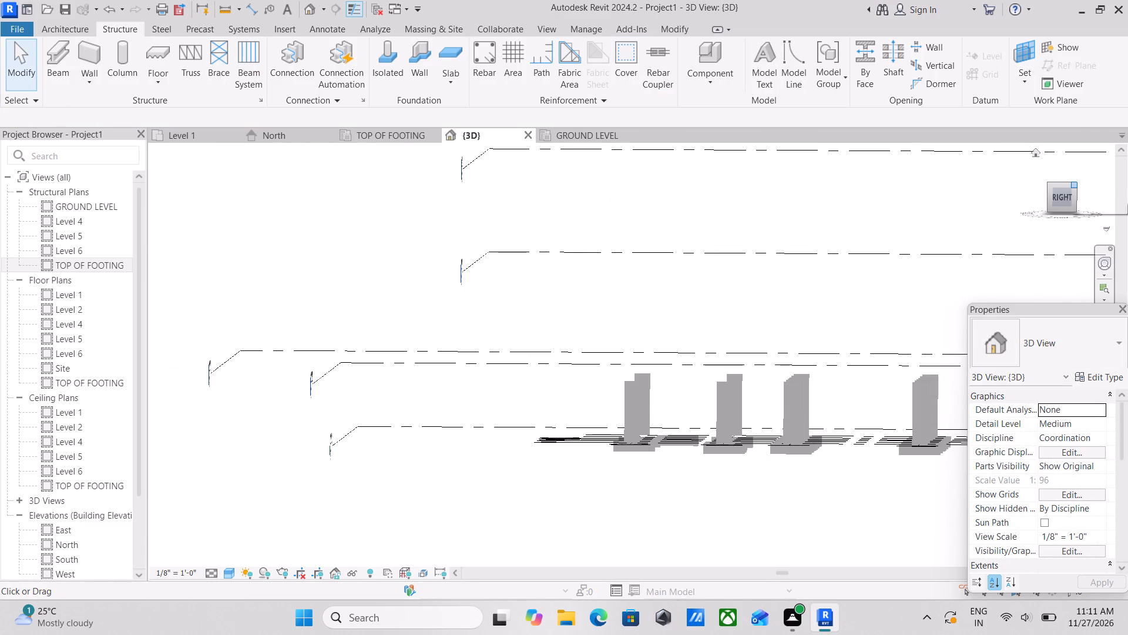
{"action": "scroll", "coordinate": [837, 361], "scroll_direction": "up", "scroll_amount": 3}
{"action": "scroll", "coordinate": [576, 342], "scroll_direction": "up", "scroll_amount": 5}
{"action": "scroll", "coordinate": [529, 406], "scroll_direction": "up", "scroll_amount": 1}
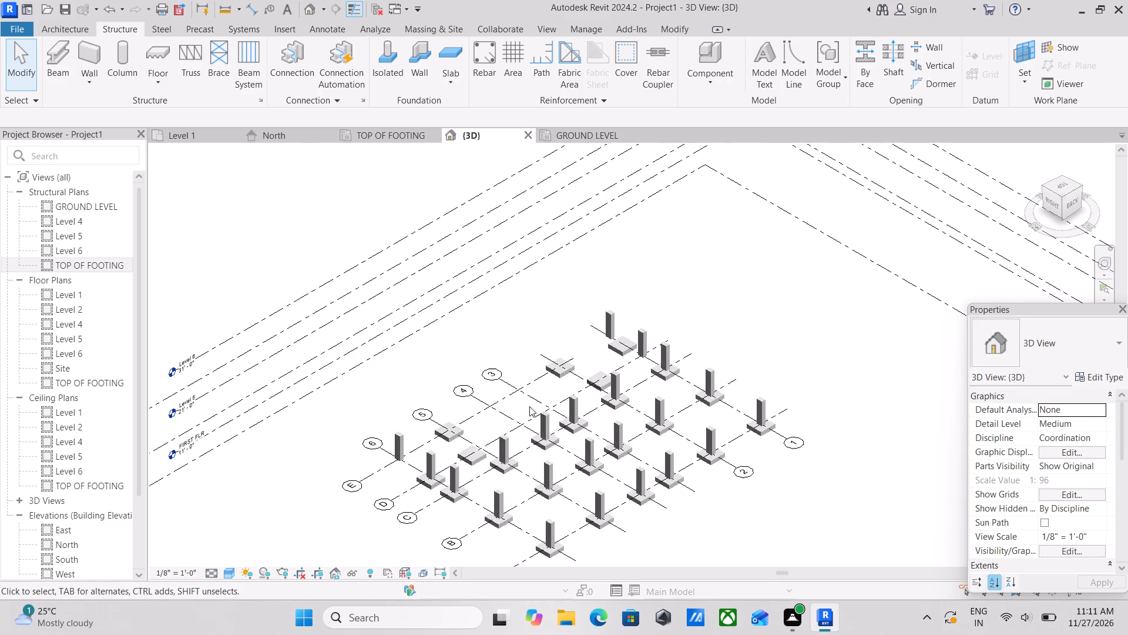
{"action": "scroll", "coordinate": [529, 406], "scroll_direction": "up", "scroll_amount": 2}
{"action": "middle_click_drag", "start_coordinate": [529, 406], "coordinate": [581, 379]}
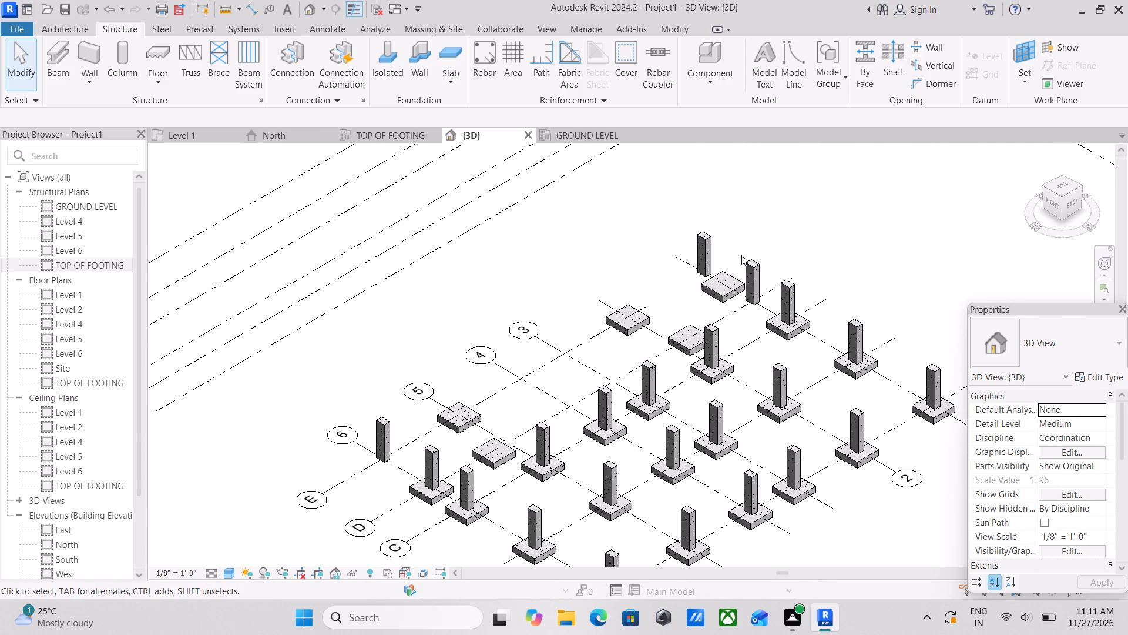
{"action": "scroll", "coordinate": [743, 255], "scroll_direction": "up", "scroll_amount": 2}
{"action": "scroll", "coordinate": [743, 255], "scroll_direction": "down", "scroll_amount": 1}
{"action": "scroll", "coordinate": [496, 384], "scroll_direction": "down", "scroll_amount": 3}
{"action": "middle_click_drag", "start_coordinate": [497, 392], "coordinate": [498, 393]}
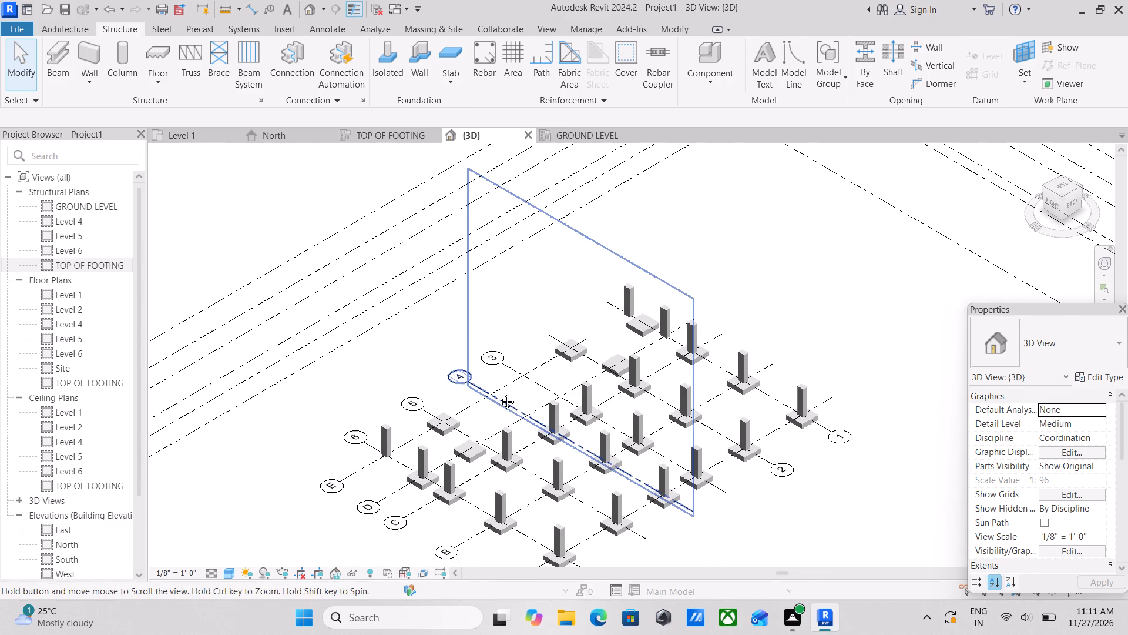
{"action": "middle_click_drag", "start_coordinate": [498, 393], "coordinate": [510, 398]}
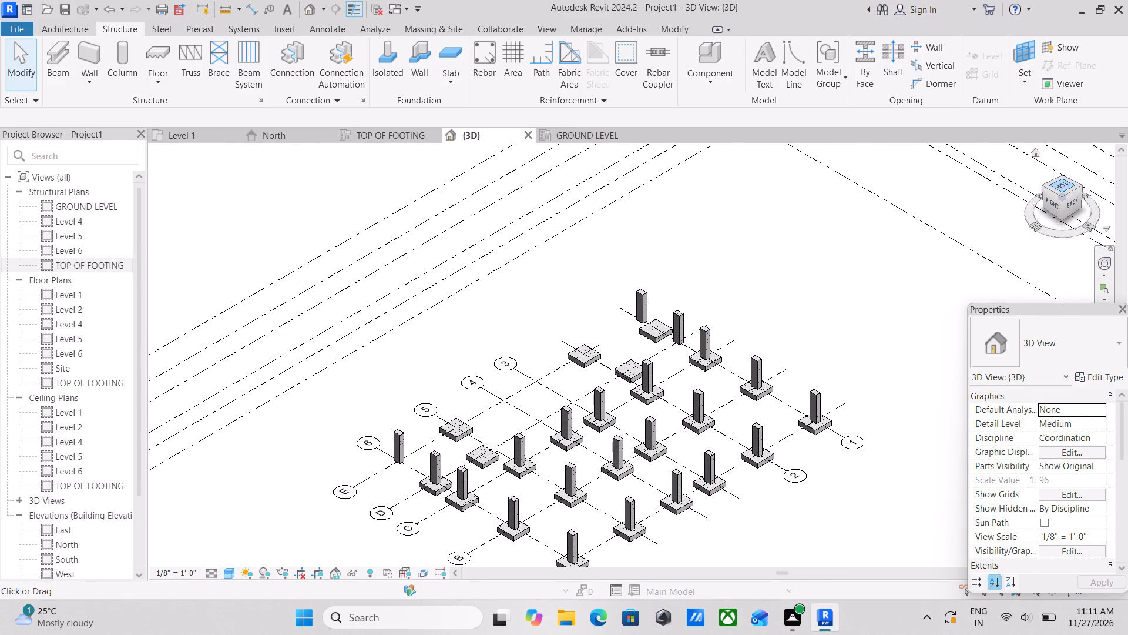
In the top view of the 3D model, delete the column at the intersection of grids 6 and E.
{"action": "left_click", "coordinate": [1063, 190]}
{"action": "scroll", "coordinate": [712, 314], "scroll_direction": "up", "scroll_amount": 3}
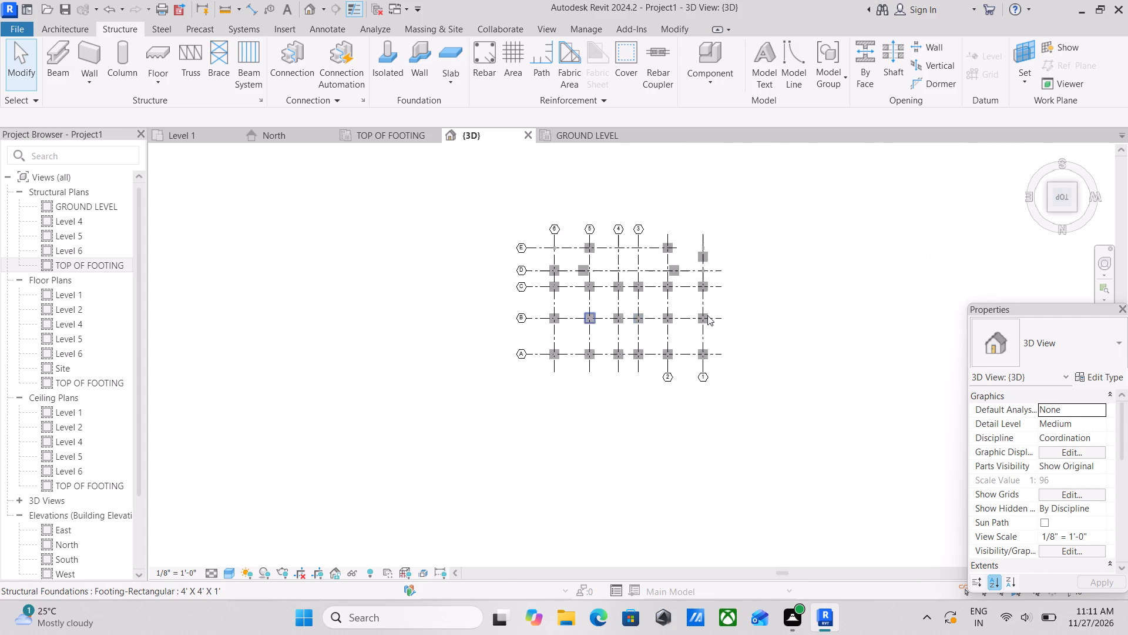
{"action": "scroll", "coordinate": [684, 288], "scroll_direction": "up", "scroll_amount": 3}
{"action": "scroll", "coordinate": [560, 243], "scroll_direction": "up", "scroll_amount": 7}
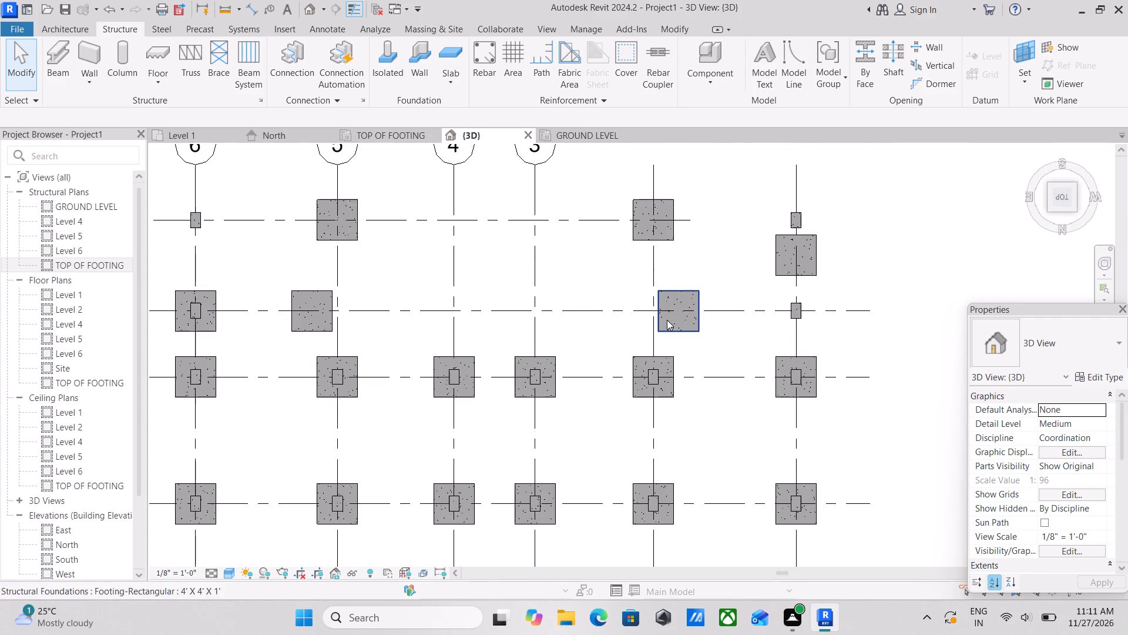
{"action": "middle_click_drag", "start_coordinate": [666, 316], "coordinate": [756, 289]}
{"action": "middle_click_drag", "start_coordinate": [521, 293], "coordinate": [647, 298]}
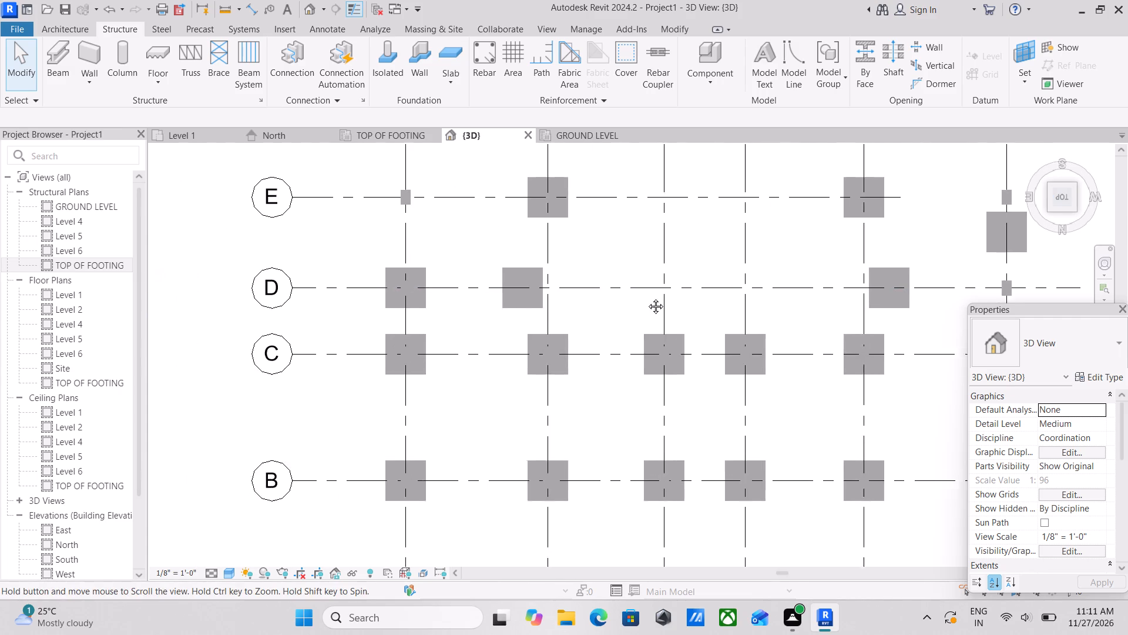
{"action": "middle_click_drag", "start_coordinate": [647, 298], "coordinate": [646, 298]}
{"action": "scroll", "coordinate": [542, 304], "scroll_direction": "down", "scroll_amount": 1}
{"action": "middle_click_drag", "start_coordinate": [542, 304], "coordinate": [620, 310]}
{"action": "scroll", "coordinate": [640, 310], "scroll_direction": "up", "scroll_amount": 2}
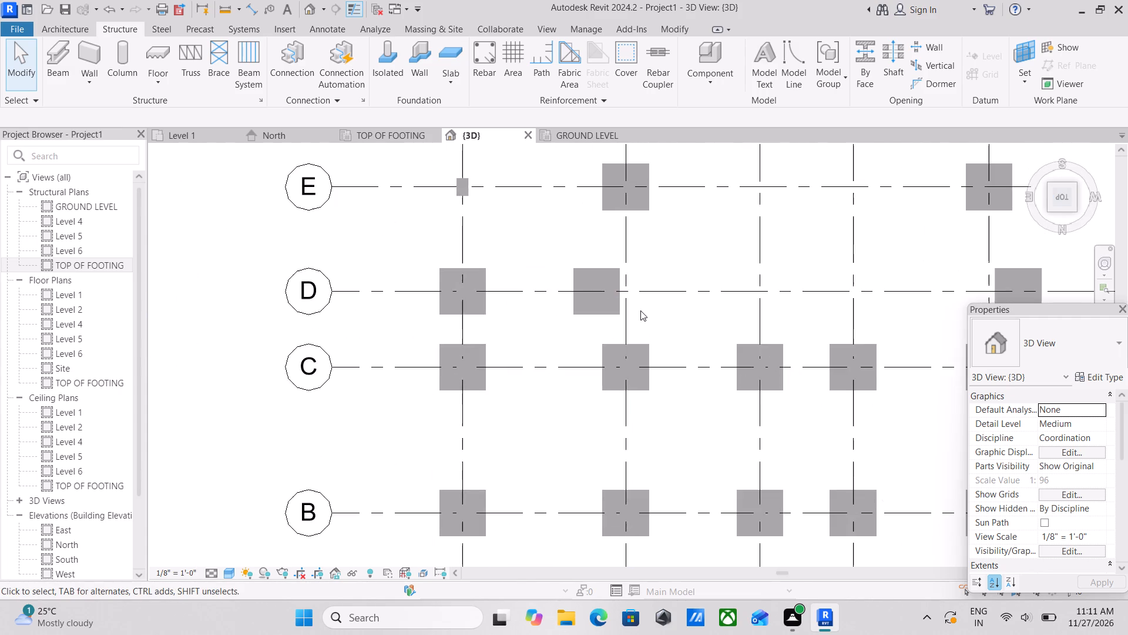
{"action": "middle_click_drag", "start_coordinate": [595, 288], "coordinate": [626, 407]}
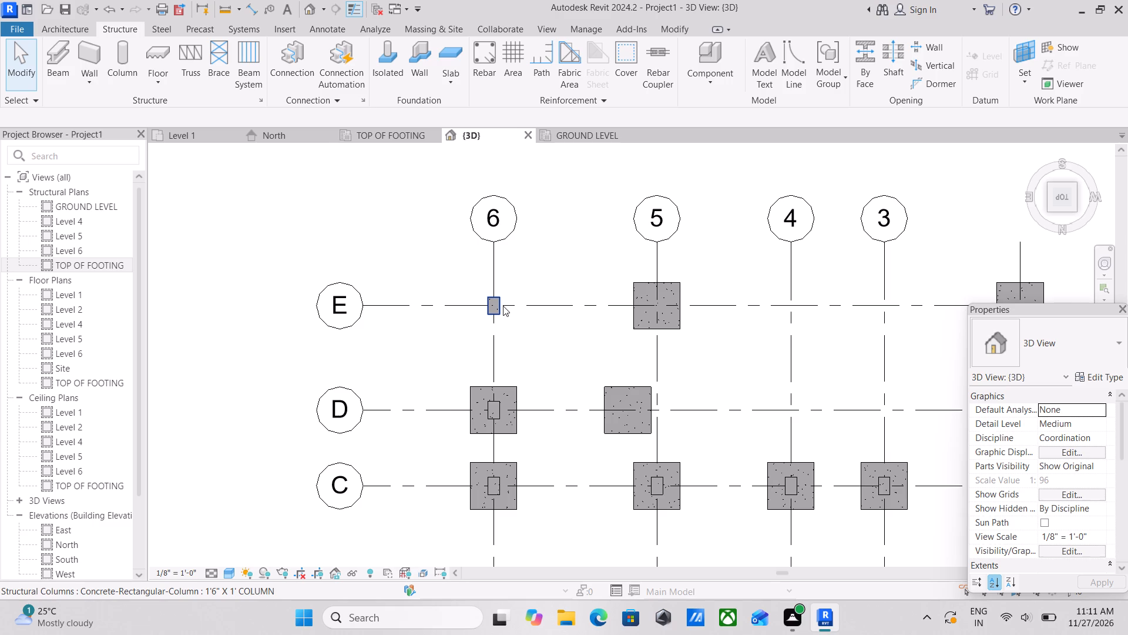
{"action": "left_click", "coordinate": [503, 306]}
{"action": "right_click", "coordinate": [503, 306]}
{"action": "left_click", "coordinate": [550, 367]}
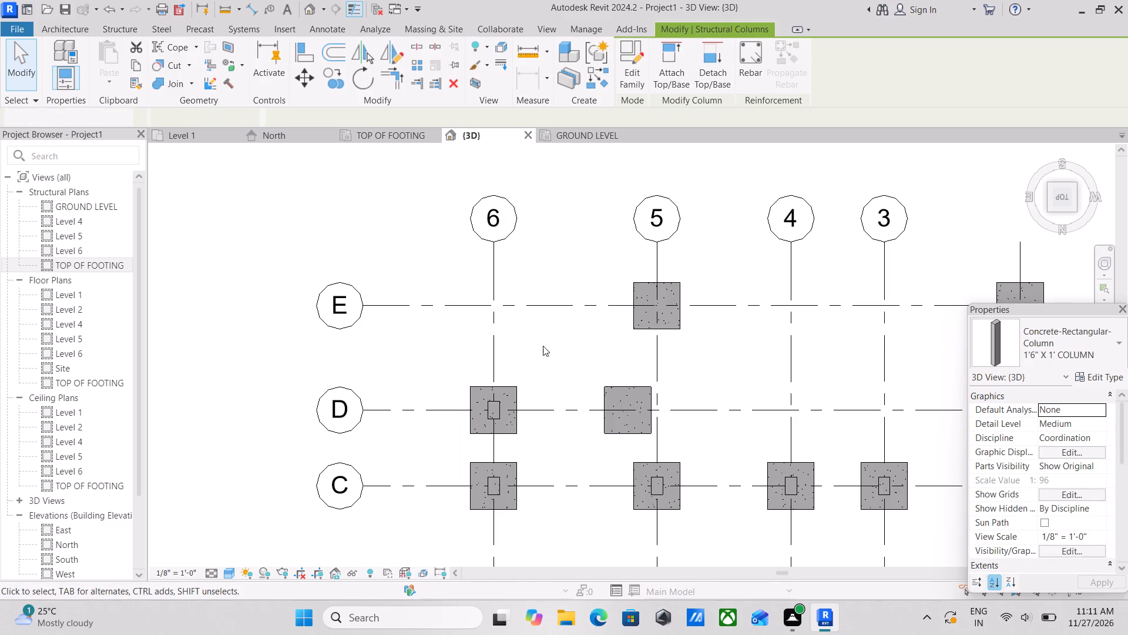
Delete the two columns standing off their footings on grid 1, at grid D and at the extension of grid E.
{"action": "middle_click_drag", "start_coordinate": [539, 343], "coordinate": [475, 291]}
{"action": "scroll", "coordinate": [684, 263], "scroll_direction": "down", "scroll_amount": 2}
{"action": "middle_click_drag", "start_coordinate": [684, 263], "coordinate": [491, 224]}
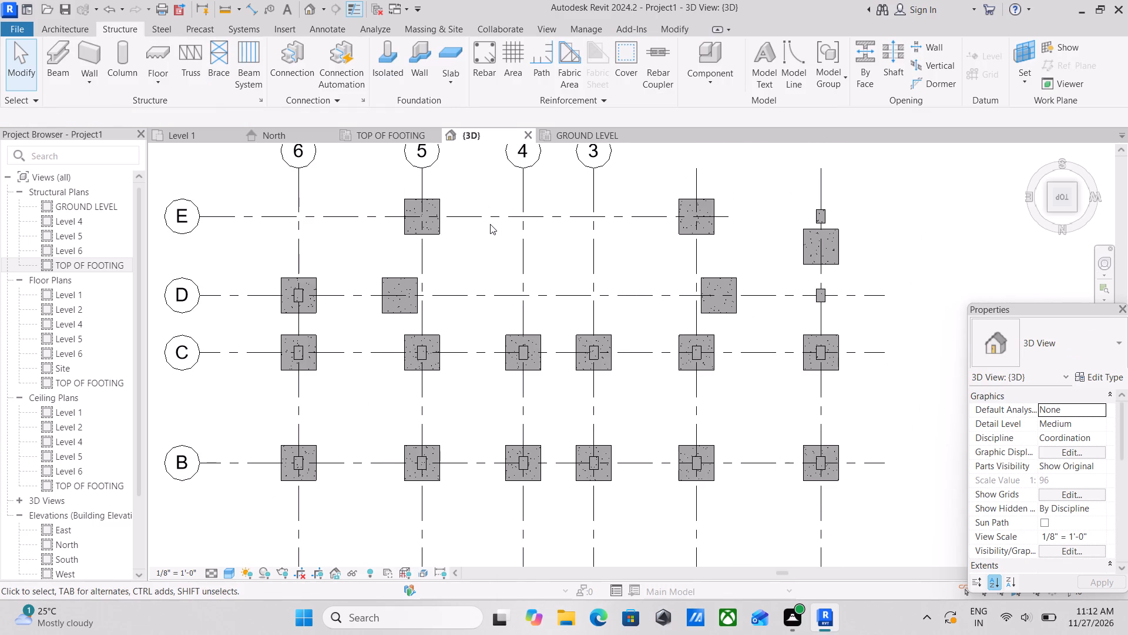
{"action": "scroll", "coordinate": [908, 320], "scroll_direction": "up", "scroll_amount": 2}
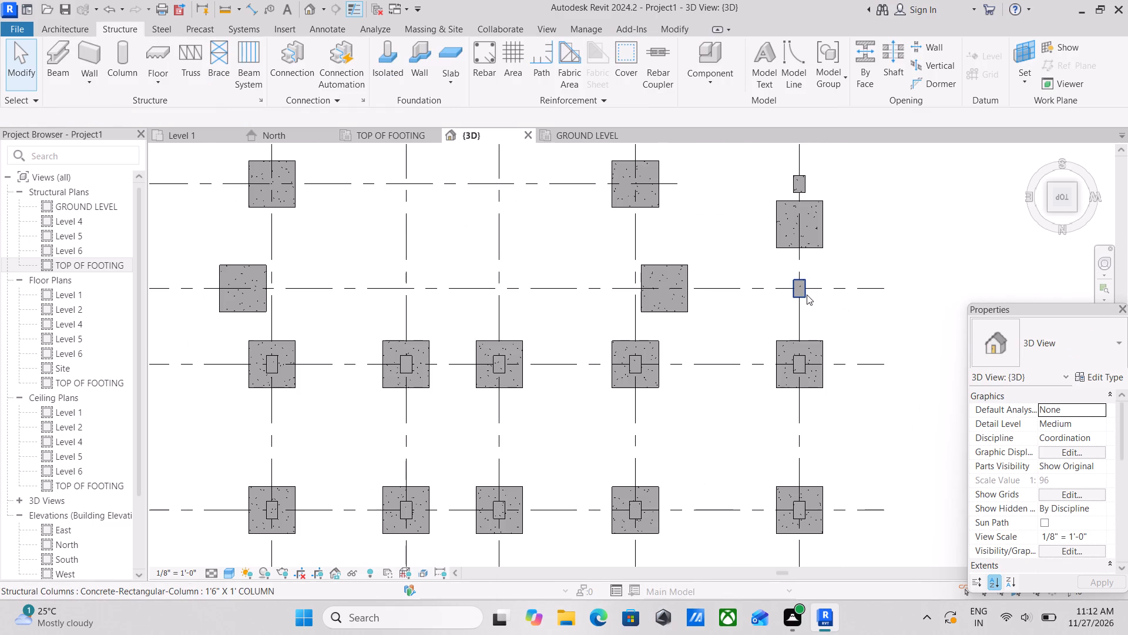
{"action": "left_click", "coordinate": [807, 294]}
{"action": "right_click", "coordinate": [807, 294]}
{"action": "left_click", "coordinate": [861, 371]}
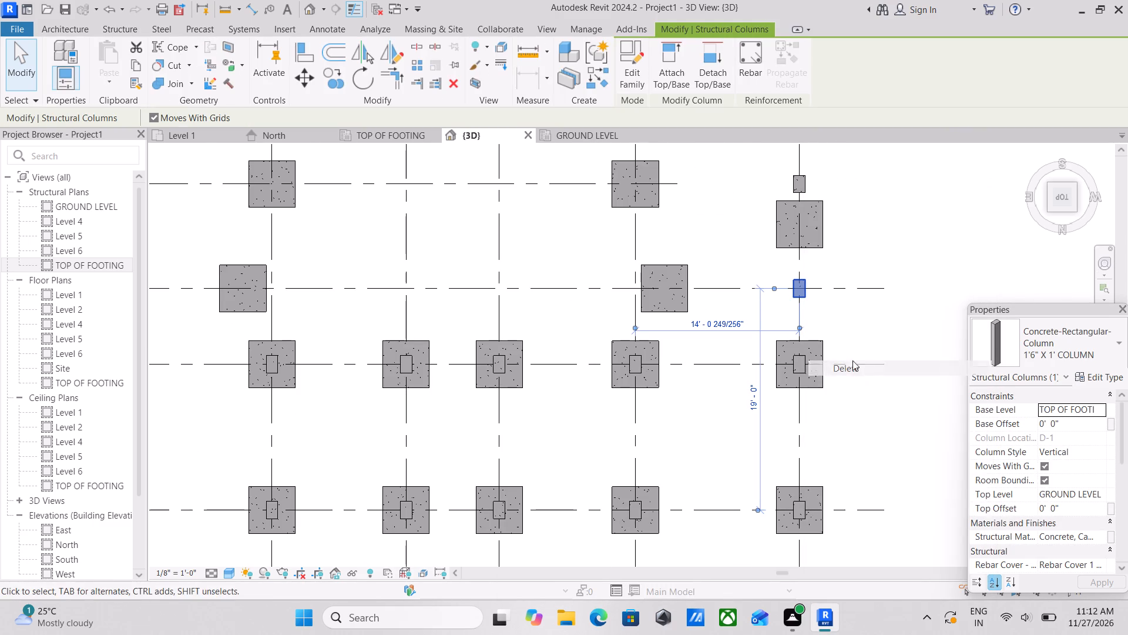
{"action": "middle_click_drag", "start_coordinate": [837, 306], "coordinate": [848, 393]}
{"action": "left_click", "coordinate": [816, 265]}
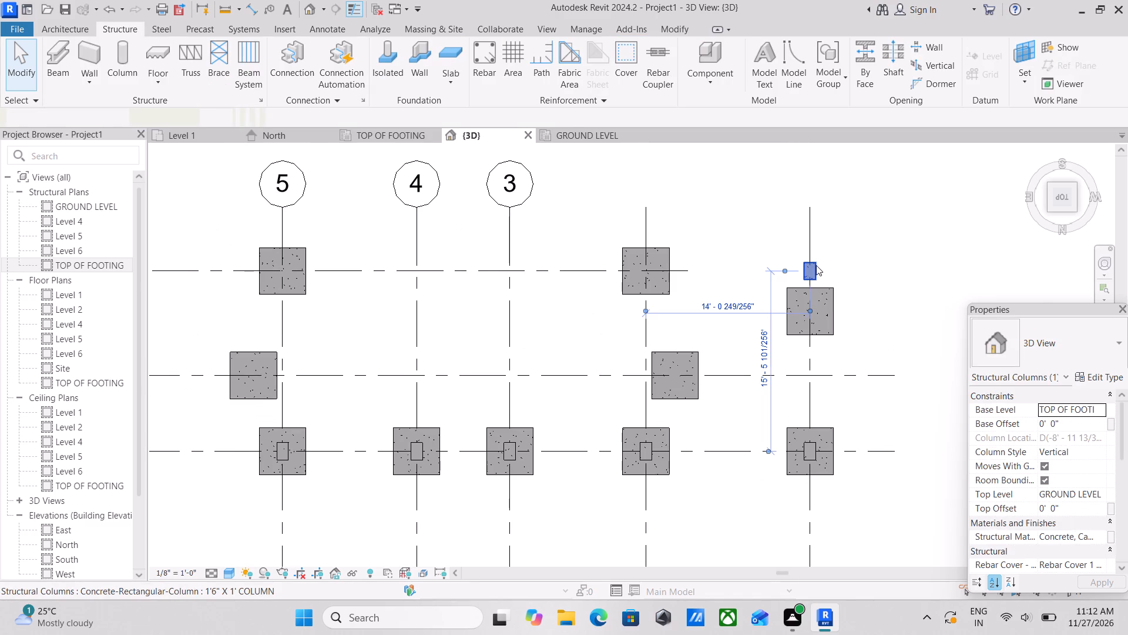
{"action": "right_click", "coordinate": [816, 265]}
{"action": "left_click", "coordinate": [863, 365]}
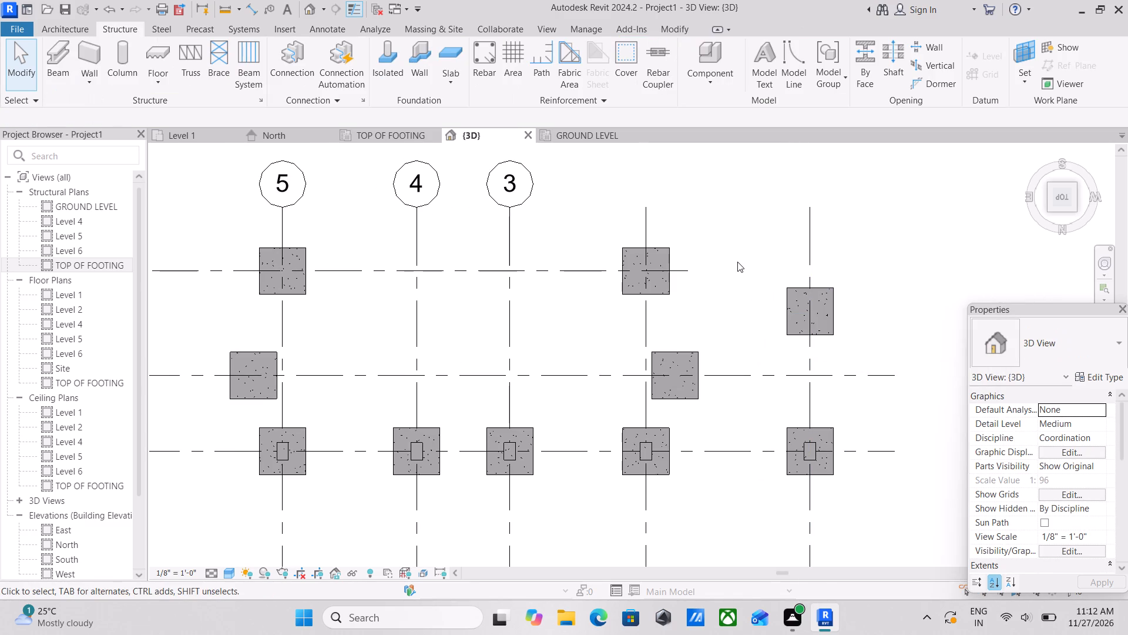
Start the structural Column command with the 1'6" X 1' COLUMN type in the 3D top view.
{"action": "left_click", "coordinate": [125, 70]}
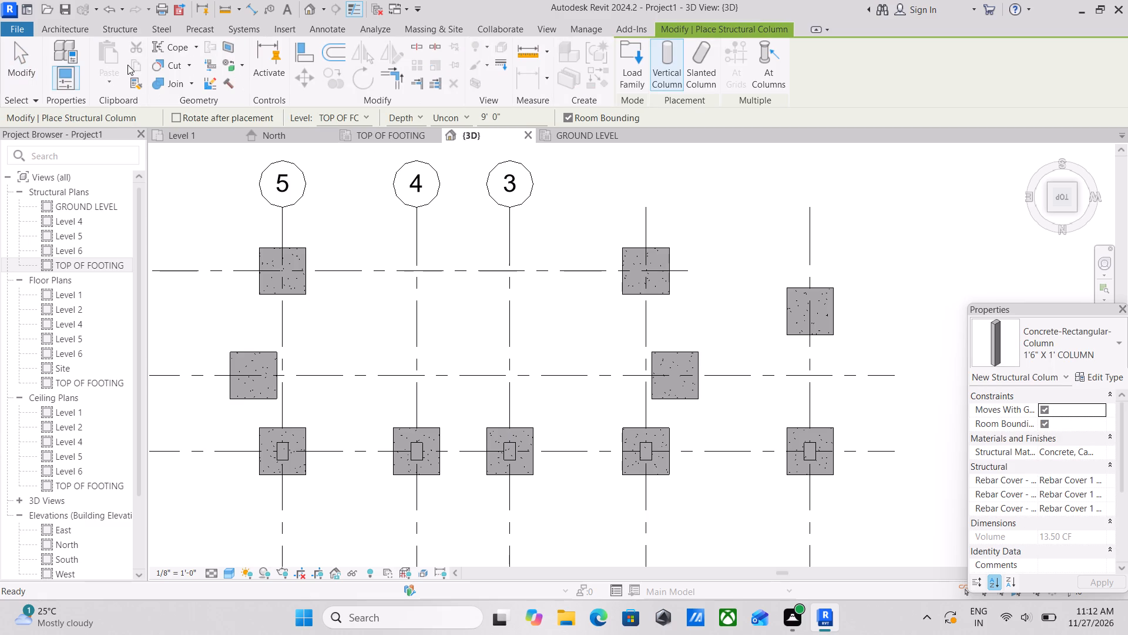
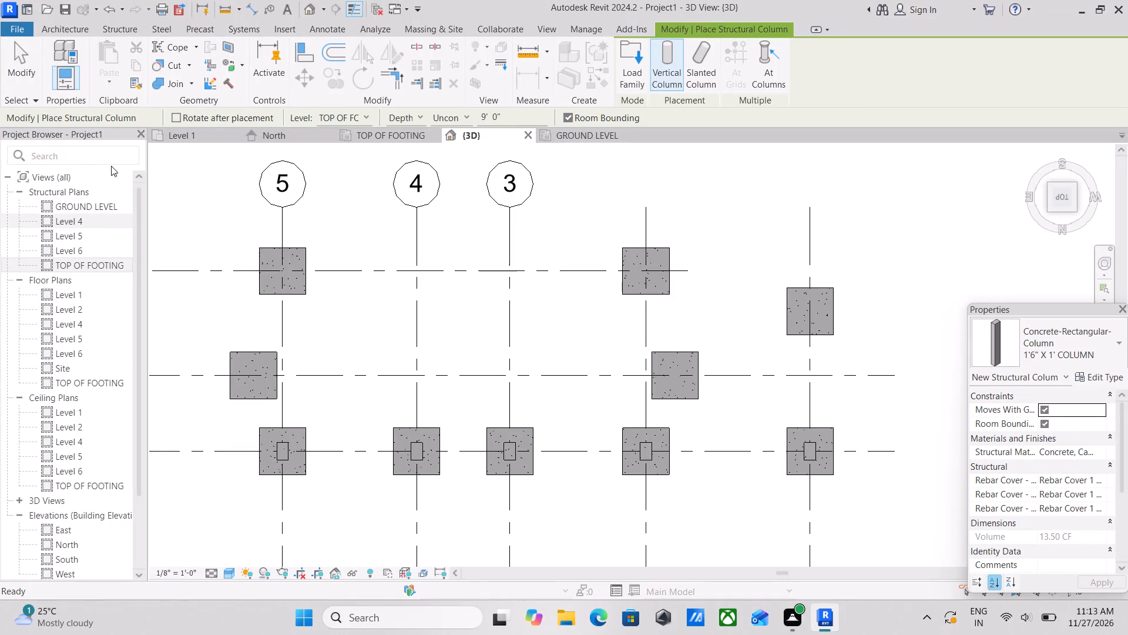
Place a 1'6" x 1' concrete column on the footing at grids E and 2, with level GROUND LEVEL and depth to TOP OF FOOTING.
{"action": "scroll", "coordinate": [590, 240], "scroll_direction": "up", "scroll_amount": 3}
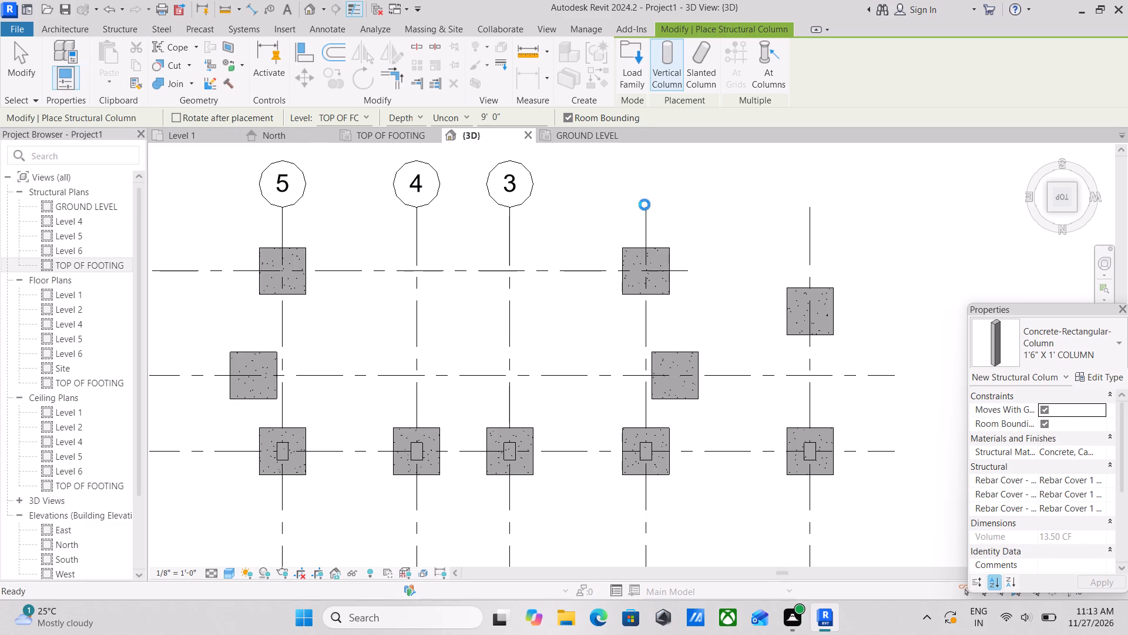
{"action": "scroll", "coordinate": [662, 193], "scroll_direction": "up", "scroll_amount": 3}
{"action": "scroll", "coordinate": [664, 270], "scroll_direction": "up", "scroll_amount": 2}
{"action": "scroll", "coordinate": [643, 353], "scroll_direction": "down", "scroll_amount": 2}
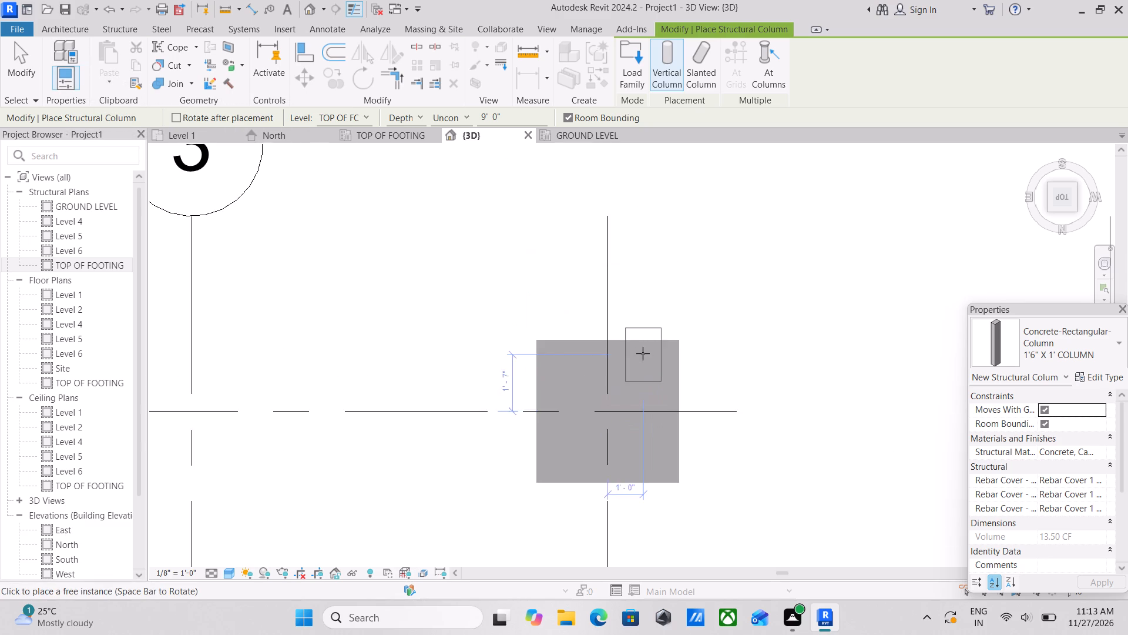
{"action": "middle_click_drag", "start_coordinate": [602, 326], "coordinate": [514, 210]}
{"action": "scroll", "coordinate": [515, 232], "scroll_direction": "down", "scroll_amount": 1}
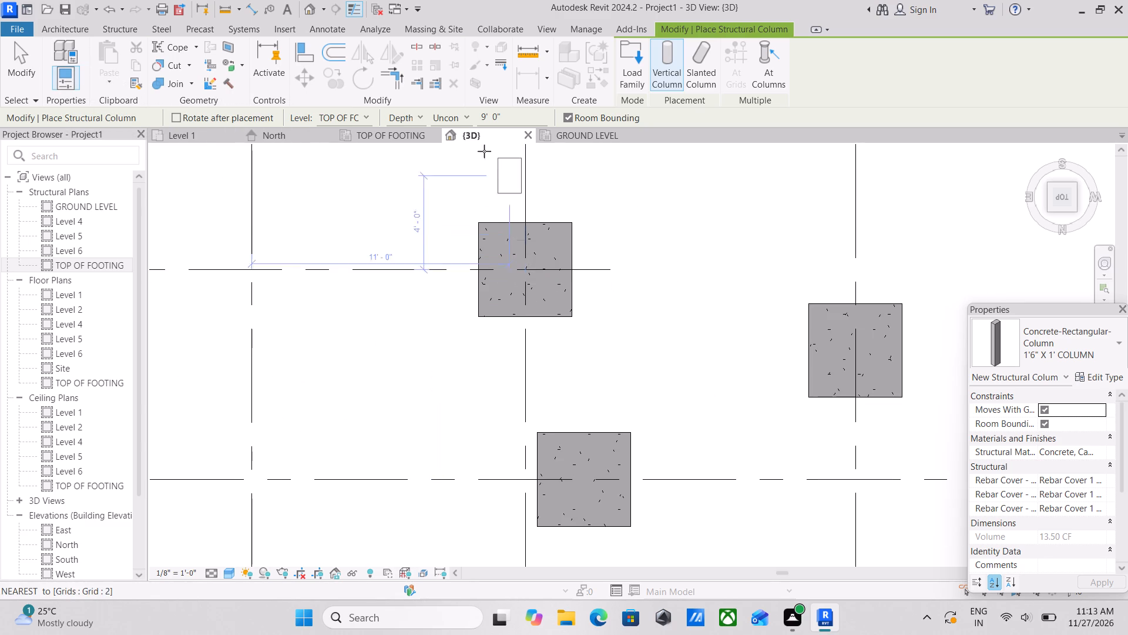
{"action": "left_click", "coordinate": [354, 115]}
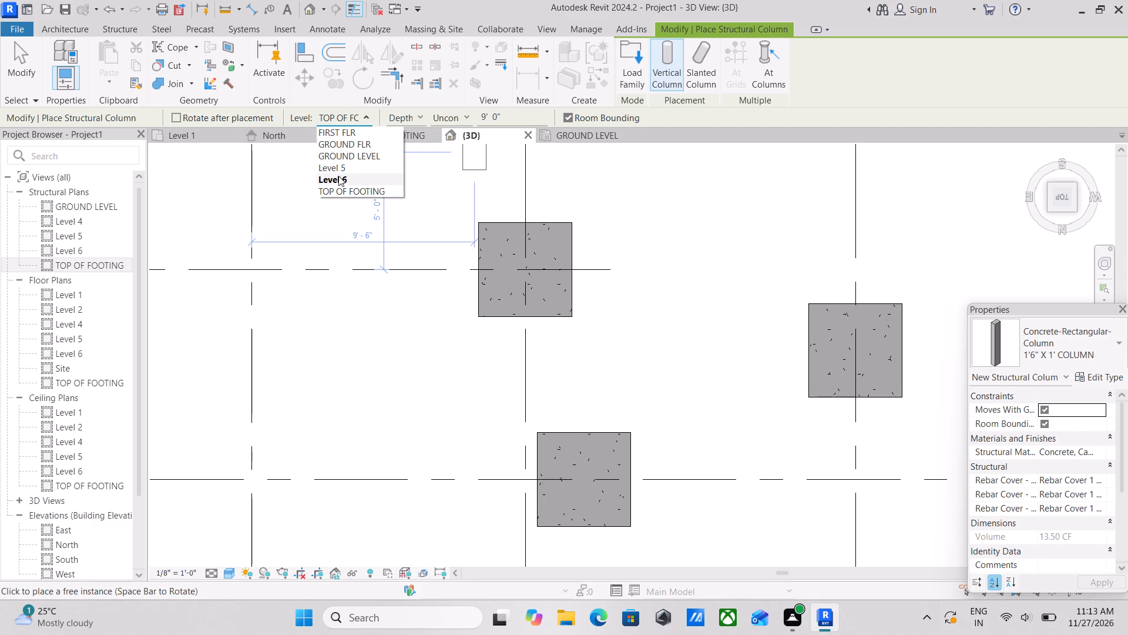
{"action": "scroll", "coordinate": [338, 182], "scroll_direction": "up", "scroll_amount": 1}
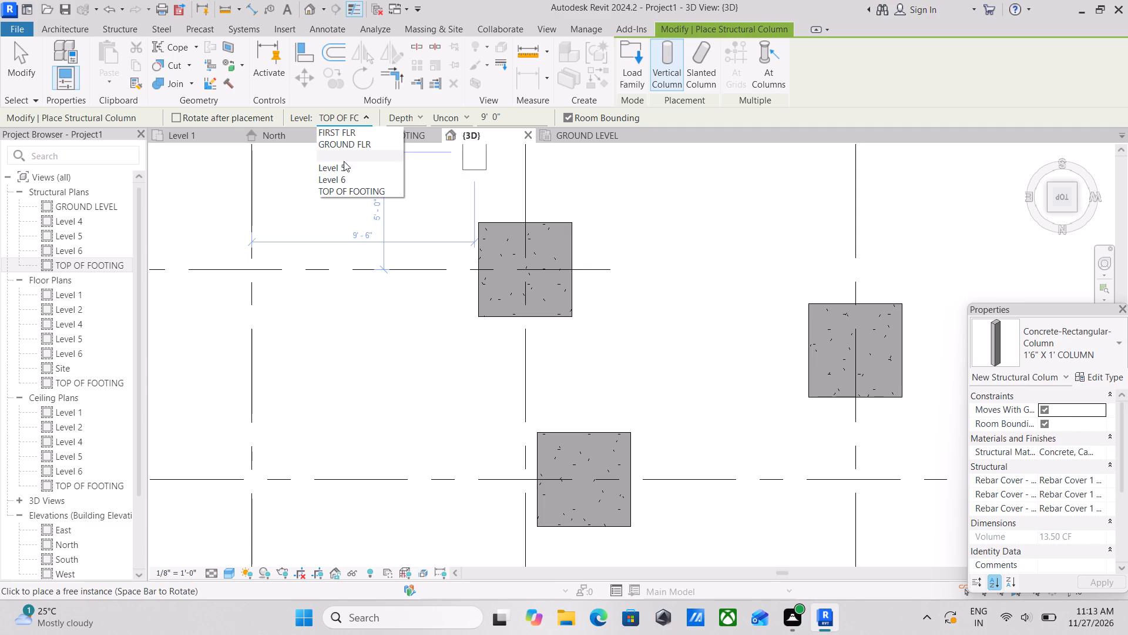
{"action": "left_click", "coordinate": [351, 156]}
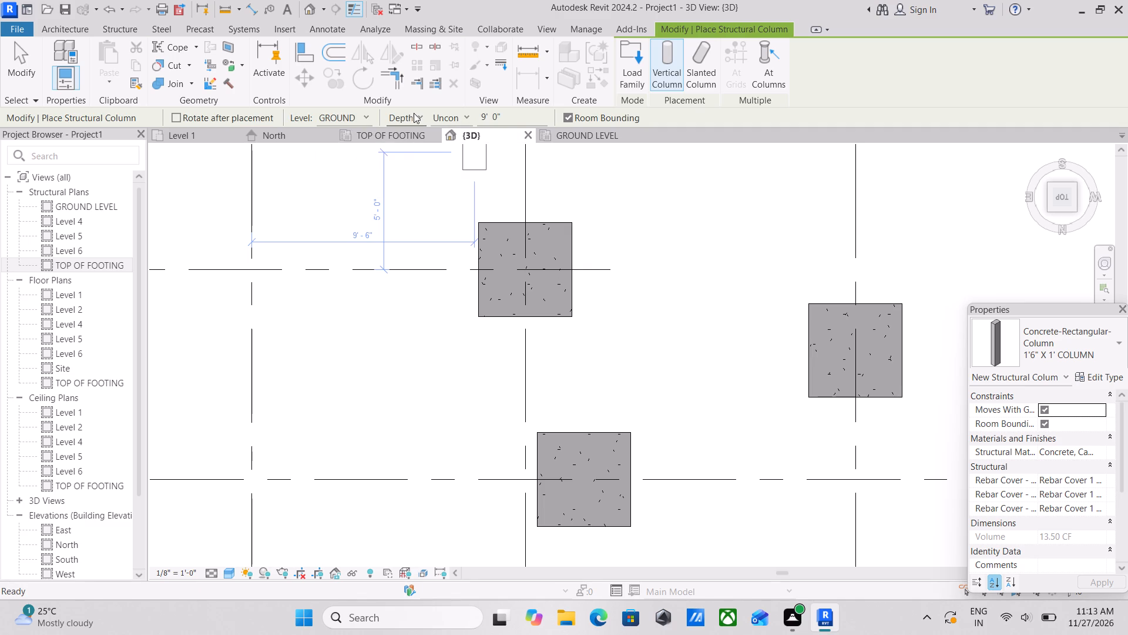
{"action": "left_click", "coordinate": [421, 114]}
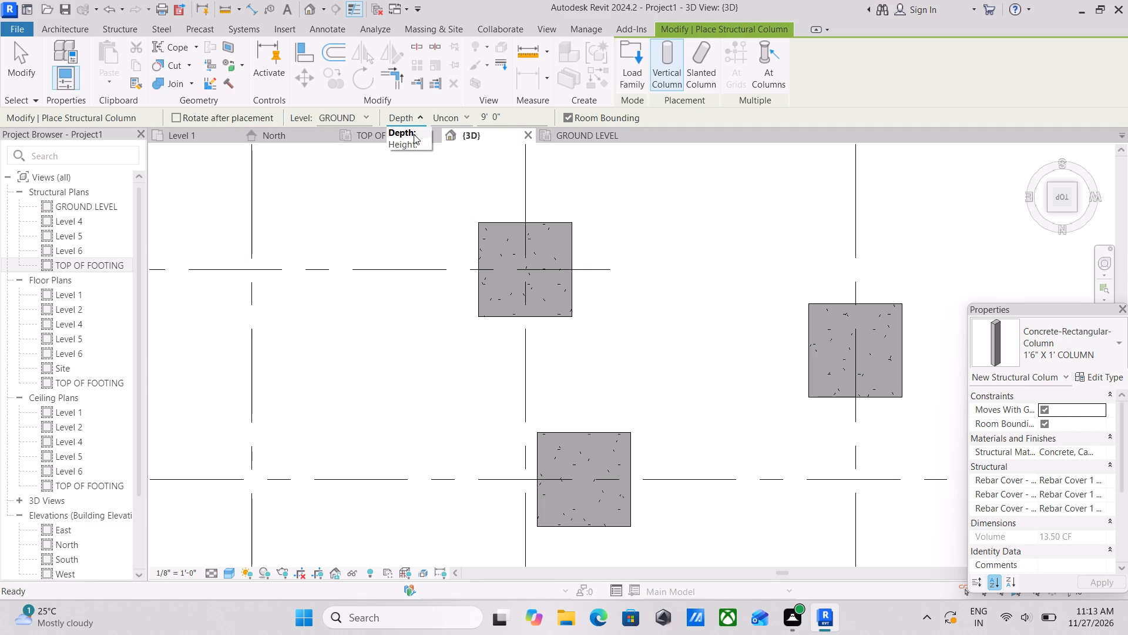
{"action": "left_click", "coordinate": [419, 116]}
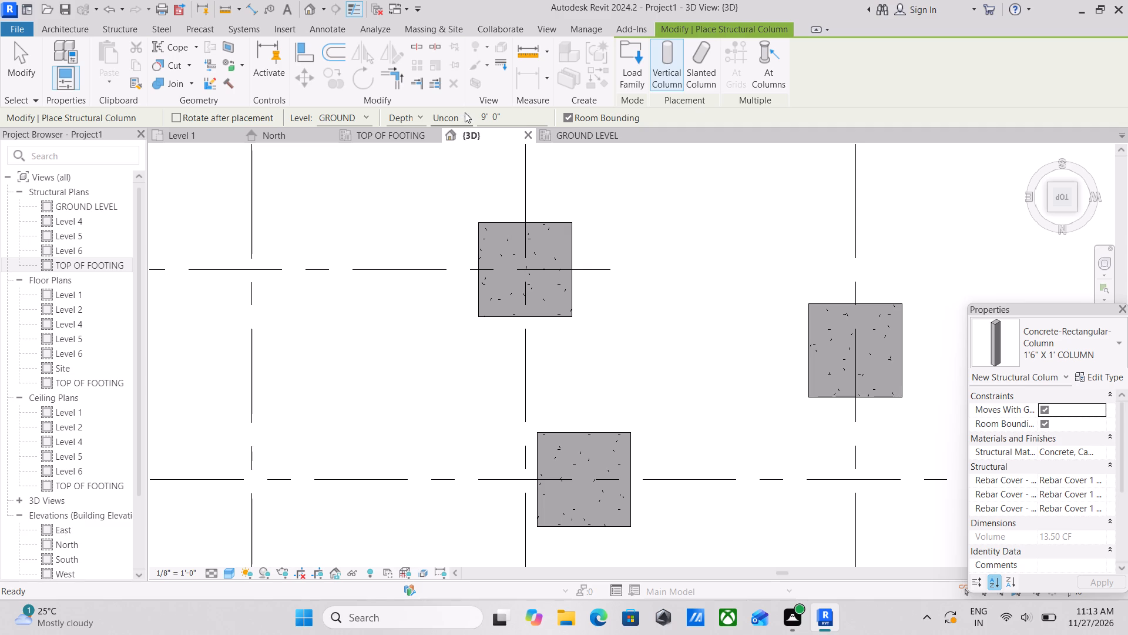
{"action": "left_click", "coordinate": [465, 112]}
{"action": "left_click", "coordinate": [458, 188]}
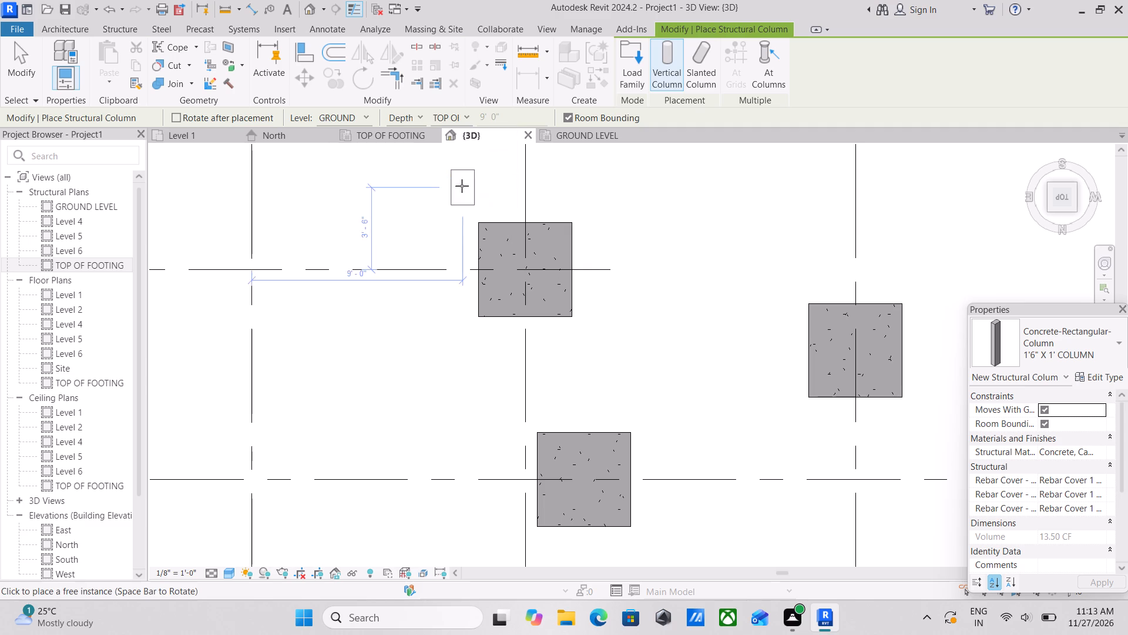
{"action": "scroll", "coordinate": [527, 256], "scroll_direction": "up", "scroll_amount": 3}
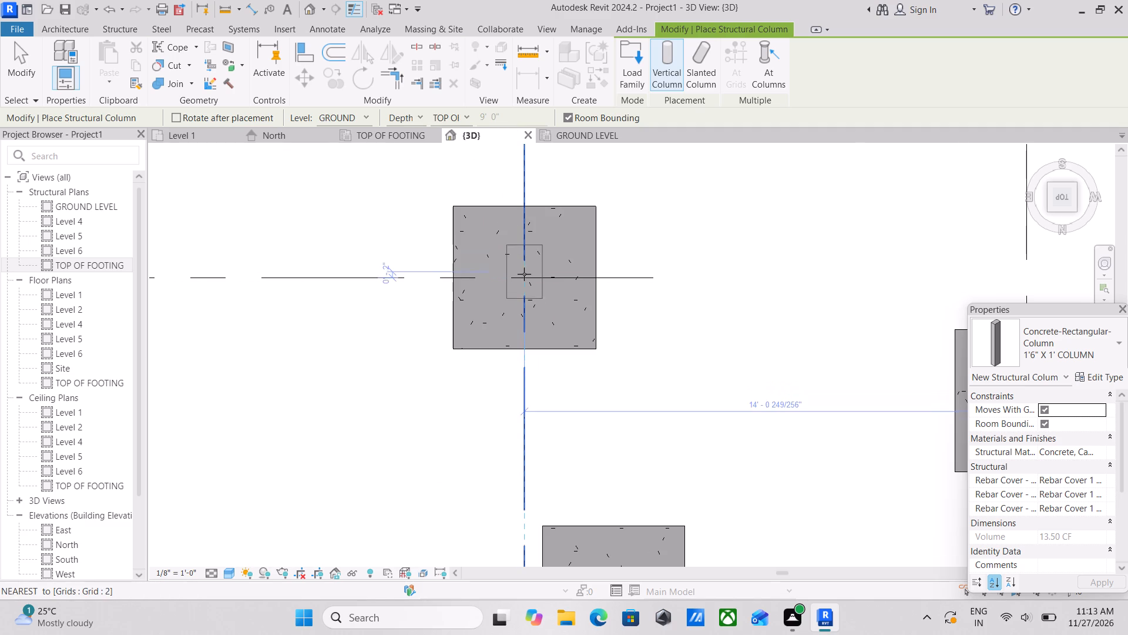
{"action": "left_click", "coordinate": [524, 277]}
Place a matching column on the grid 1 footing between grids D and E, about 5'-6" from grid D.
{"action": "scroll", "coordinate": [568, 209], "scroll_direction": "down", "scroll_amount": 3}
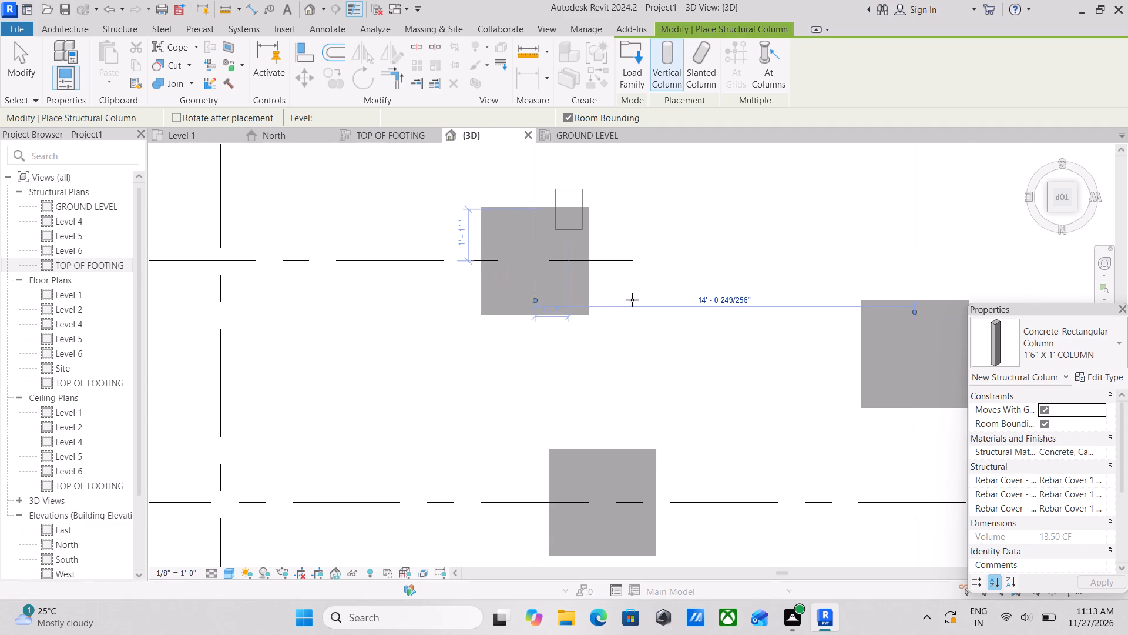
{"action": "scroll", "coordinate": [623, 265], "scroll_direction": "down", "scroll_amount": 1}
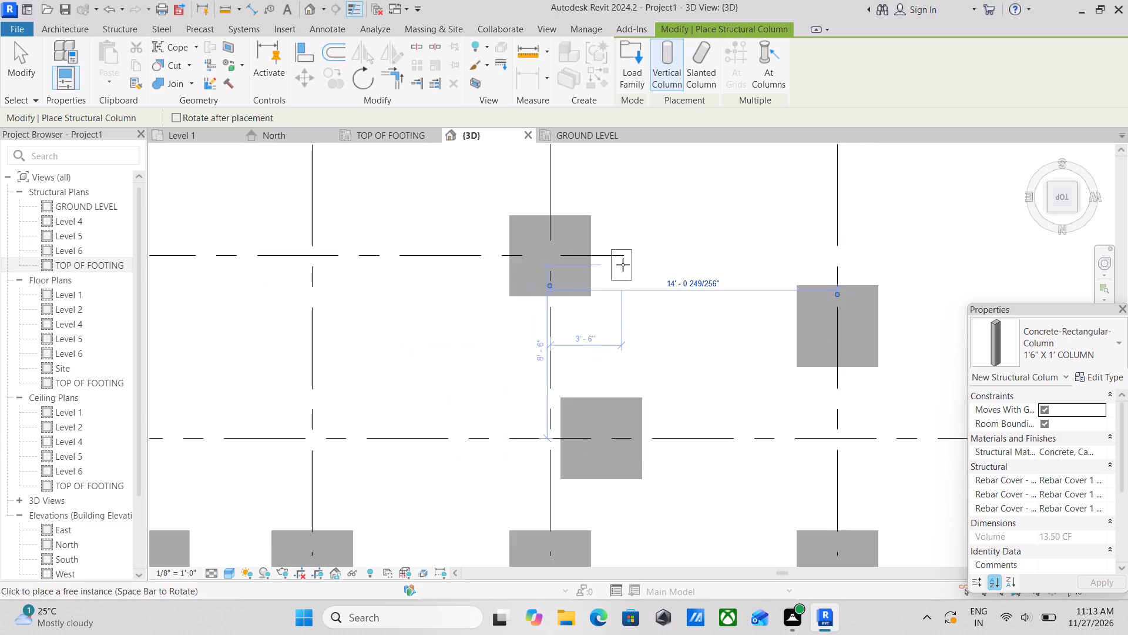
{"action": "middle_click_drag", "start_coordinate": [623, 265], "coordinate": [400, 196]}
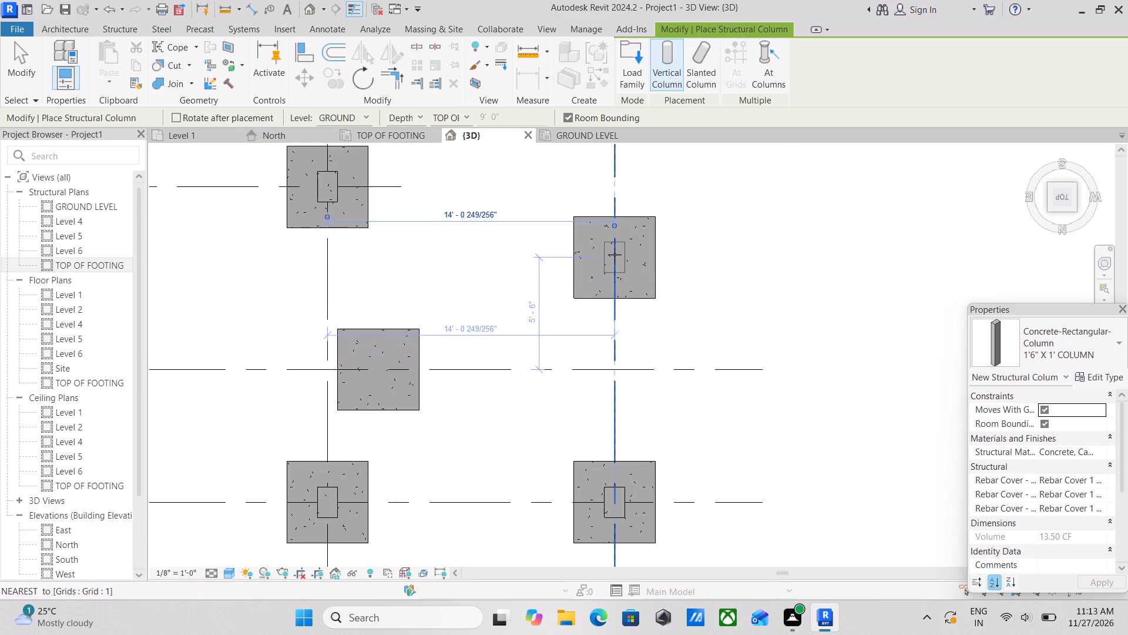
{"action": "left_click", "coordinate": [615, 255]}
Place a matching column on the offset footing along grid D beside grid 2, about 2'-5" from grid 2.
{"action": "scroll", "coordinate": [615, 255], "scroll_direction": "down", "scroll_amount": 6}
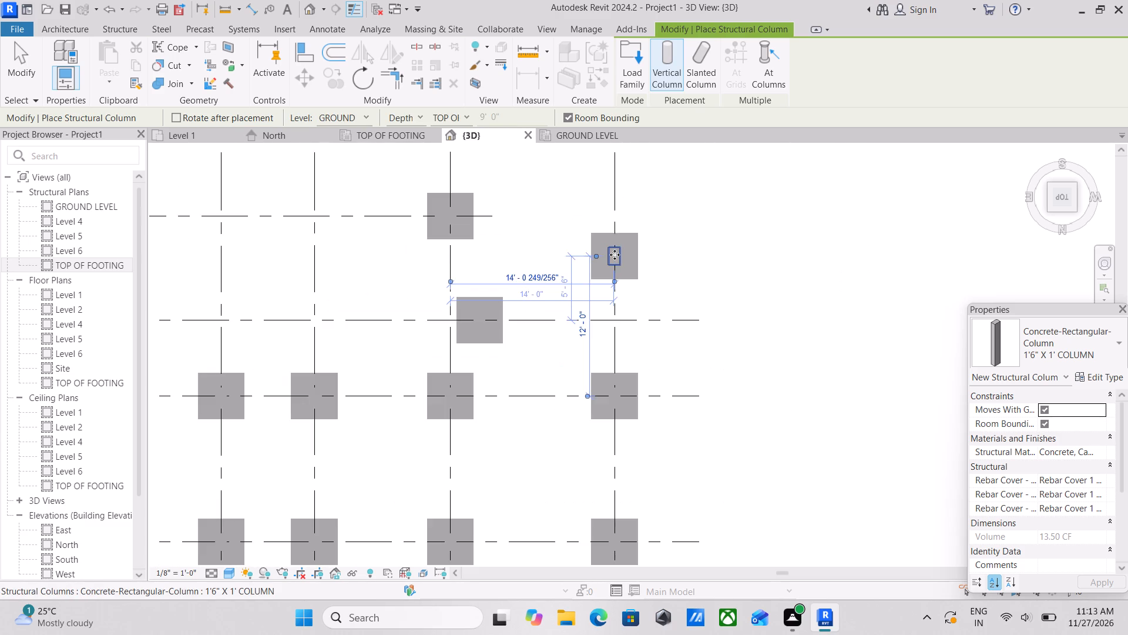
{"action": "scroll", "coordinate": [615, 255], "scroll_direction": "down", "scroll_amount": 1}
{"action": "scroll", "coordinate": [606, 341], "scroll_direction": "up", "scroll_amount": 4}
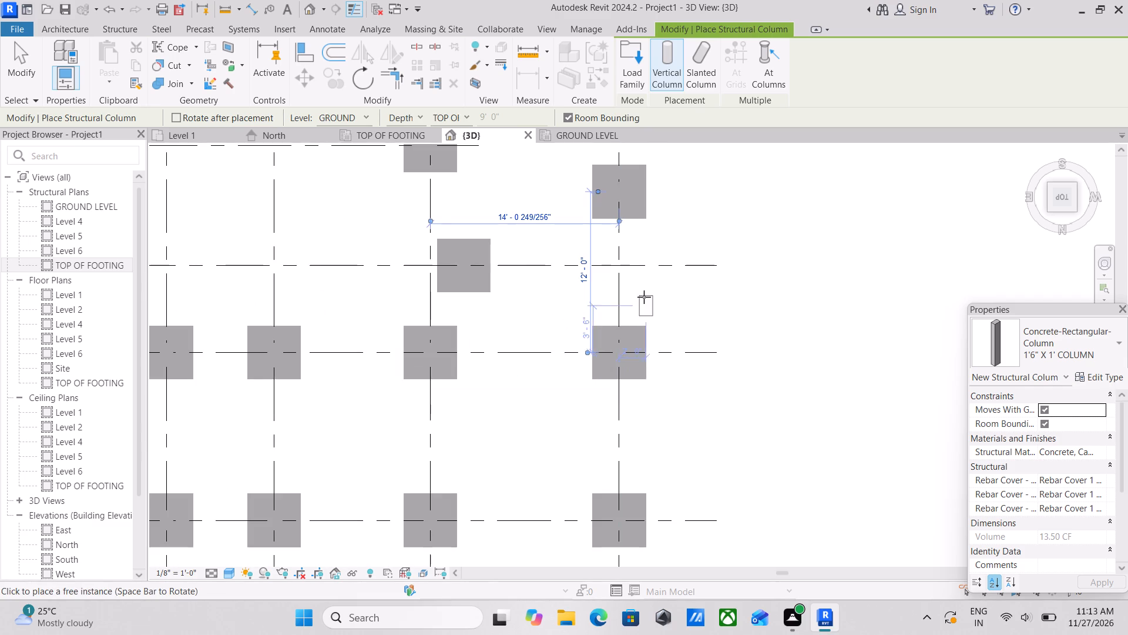
{"action": "scroll", "coordinate": [639, 298], "scroll_direction": "up", "scroll_amount": 7}
{"action": "scroll", "coordinate": [639, 298], "scroll_direction": "down", "scroll_amount": 5}
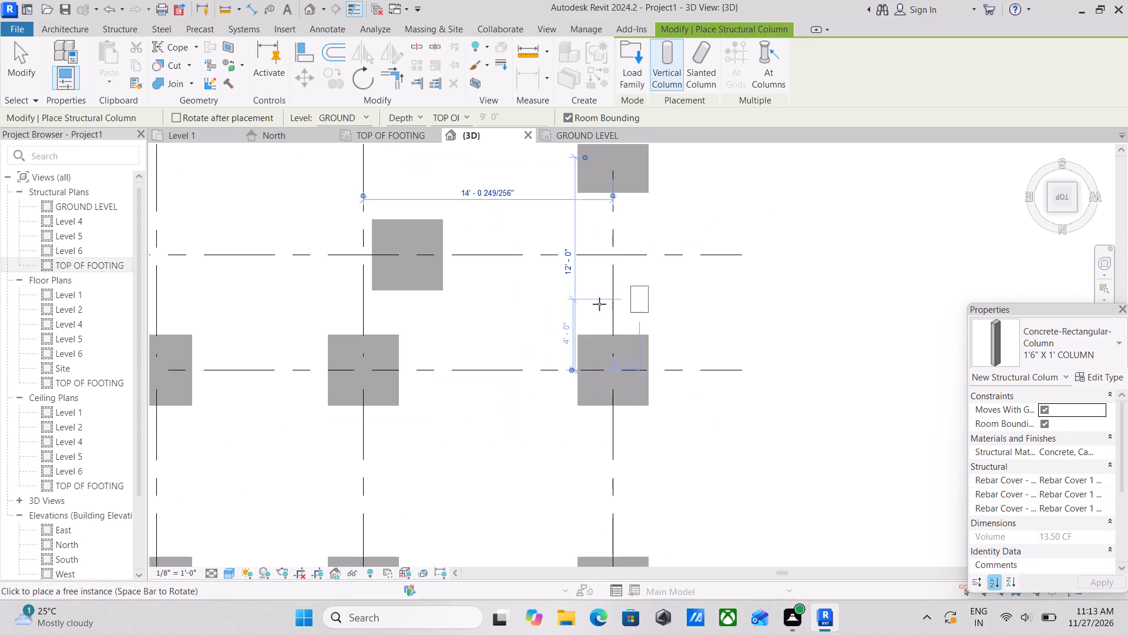
{"action": "scroll", "coordinate": [358, 271], "scroll_direction": "down", "scroll_amount": 1}
{"action": "middle_click_drag", "start_coordinate": [358, 271], "coordinate": [480, 363]}
{"action": "scroll", "coordinate": [493, 357], "scroll_direction": "up", "scroll_amount": 5}
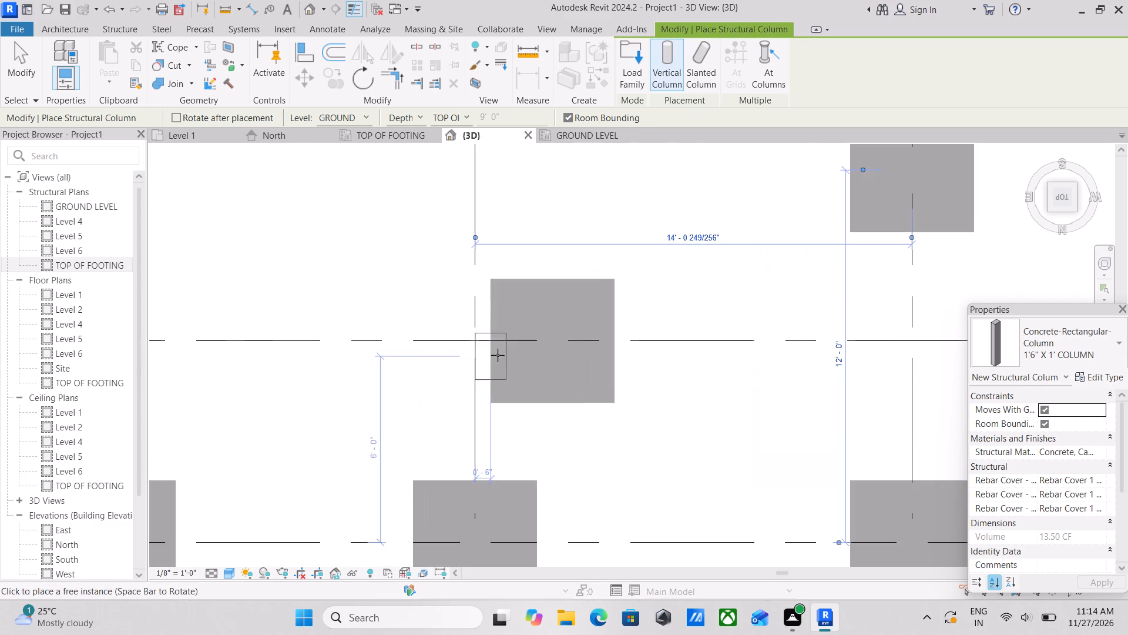
{"action": "scroll", "coordinate": [522, 346], "scroll_direction": "up", "scroll_amount": 2}
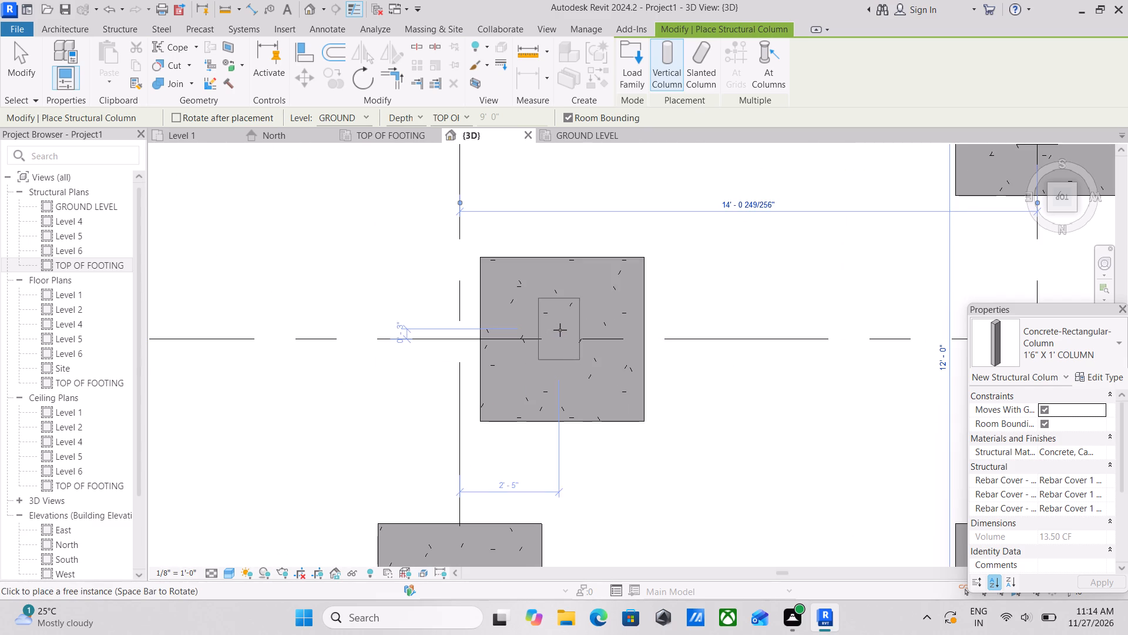
{"action": "left_click", "coordinate": [559, 332]}
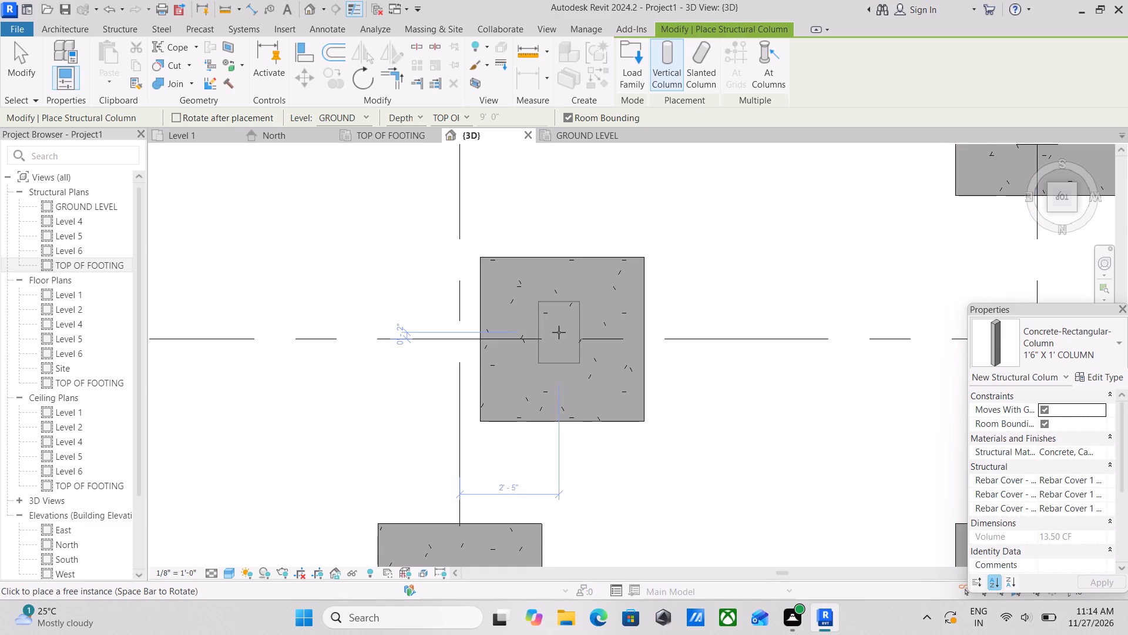
Place a matching column on the offset footing along grid D beside grid 5, about 22'-0" from grid 3.
{"action": "scroll", "coordinate": [559, 332], "scroll_direction": "down", "scroll_amount": 4}
{"action": "scroll", "coordinate": [488, 332], "scroll_direction": "down", "scroll_amount": 4}
{"action": "scroll", "coordinate": [357, 262], "scroll_direction": "down", "scroll_amount": 1}
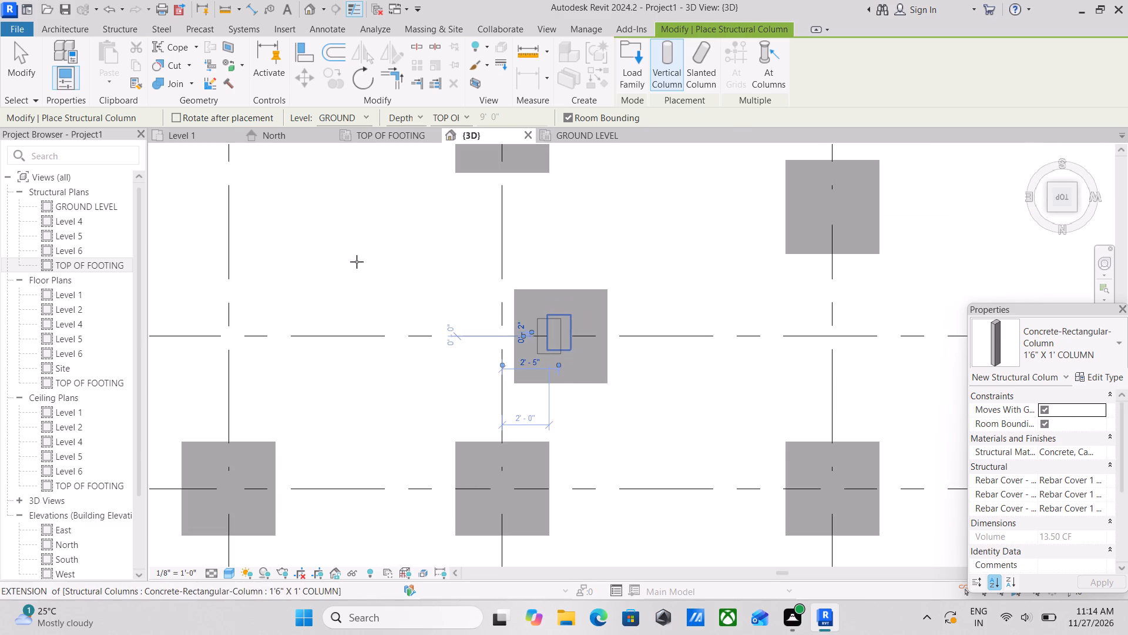
{"action": "scroll", "coordinate": [357, 262], "scroll_direction": "down", "scroll_amount": 1}
{"action": "middle_click_drag", "start_coordinate": [357, 262], "coordinate": [501, 237]}
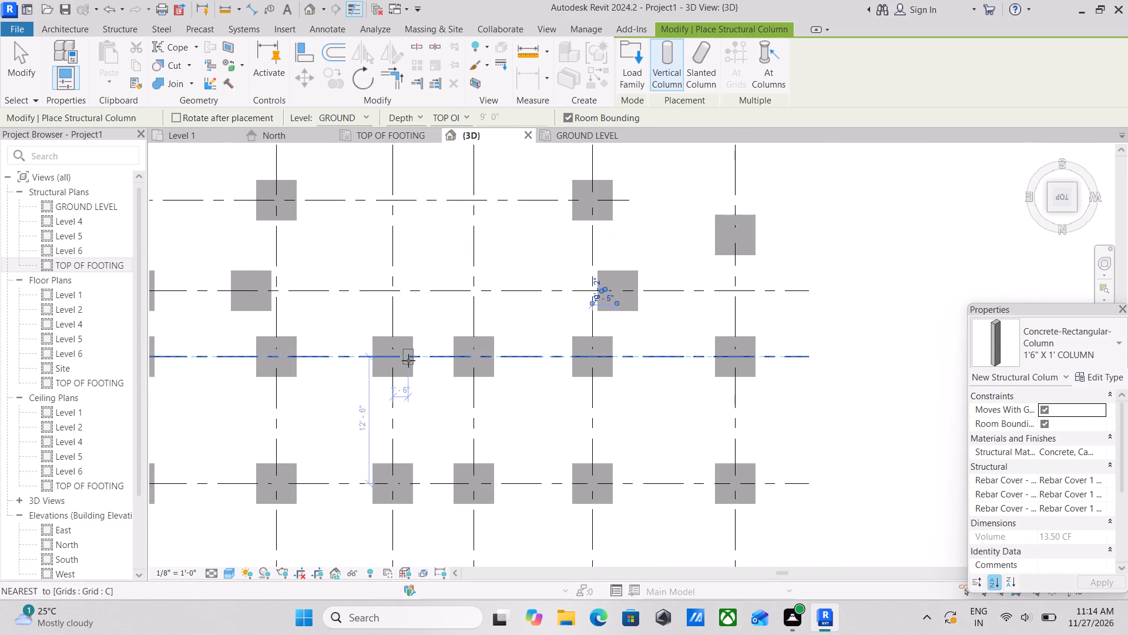
{"action": "scroll", "coordinate": [409, 360], "scroll_direction": "up", "scroll_amount": 8}
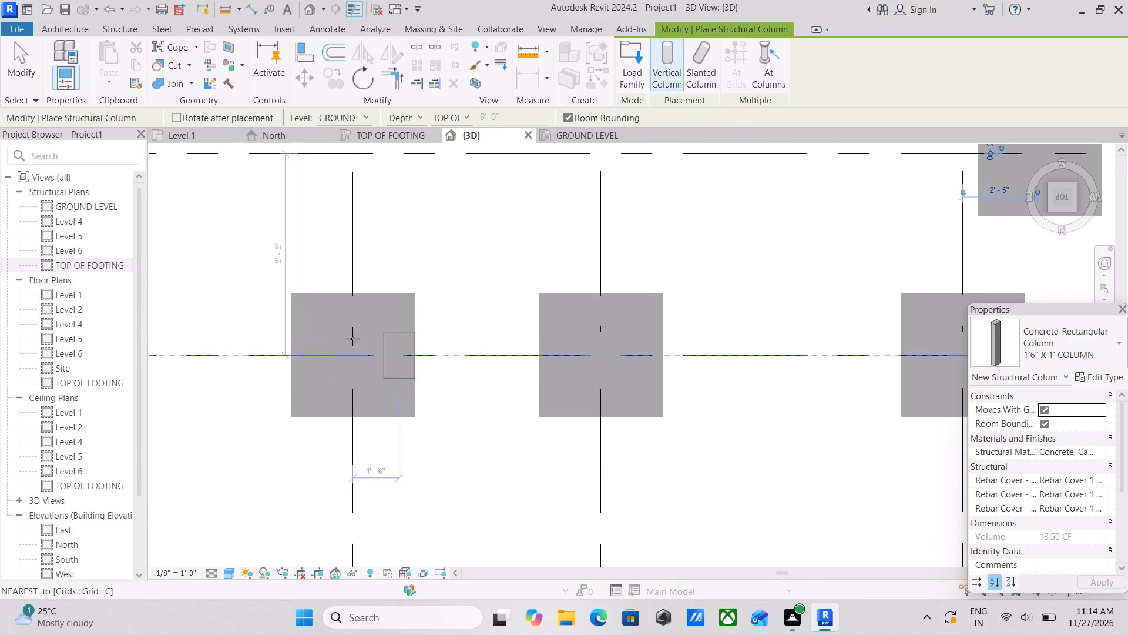
{"action": "scroll", "coordinate": [478, 332], "scroll_direction": "down", "scroll_amount": 4}
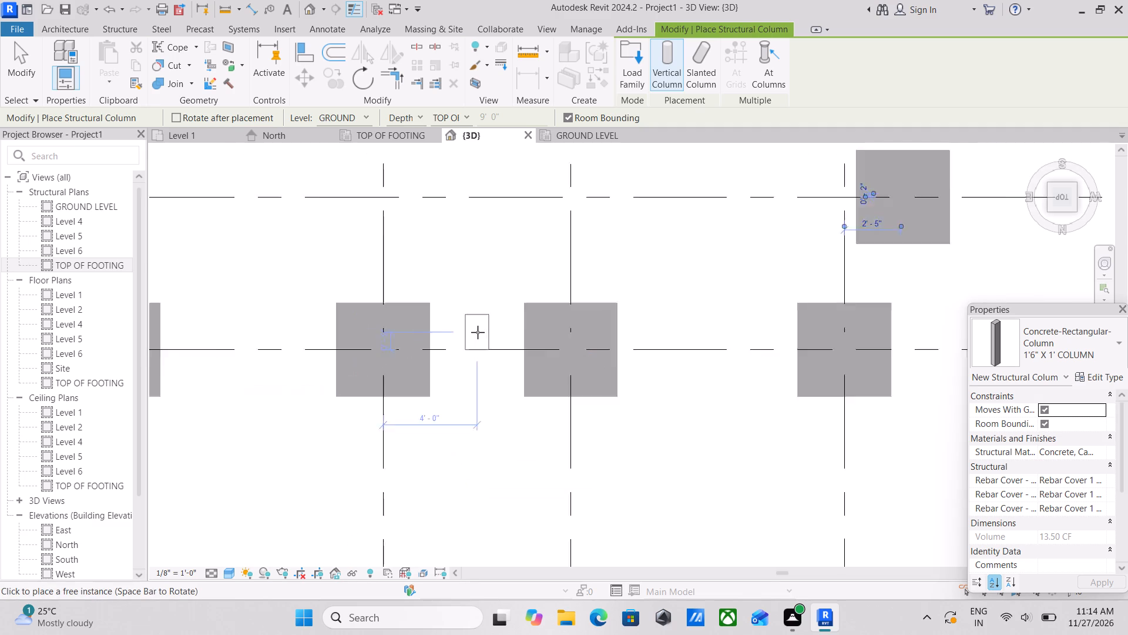
{"action": "scroll", "coordinate": [341, 323], "scroll_direction": "down", "scroll_amount": 3}
{"action": "middle_click_drag", "start_coordinate": [330, 324], "coordinate": [478, 330]}
{"action": "scroll", "coordinate": [424, 336], "scroll_direction": "up", "scroll_amount": 2}
{"action": "middle_click_drag", "start_coordinate": [414, 332], "coordinate": [465, 452]}
{"action": "scroll", "coordinate": [404, 373], "scroll_direction": "up", "scroll_amount": 3}
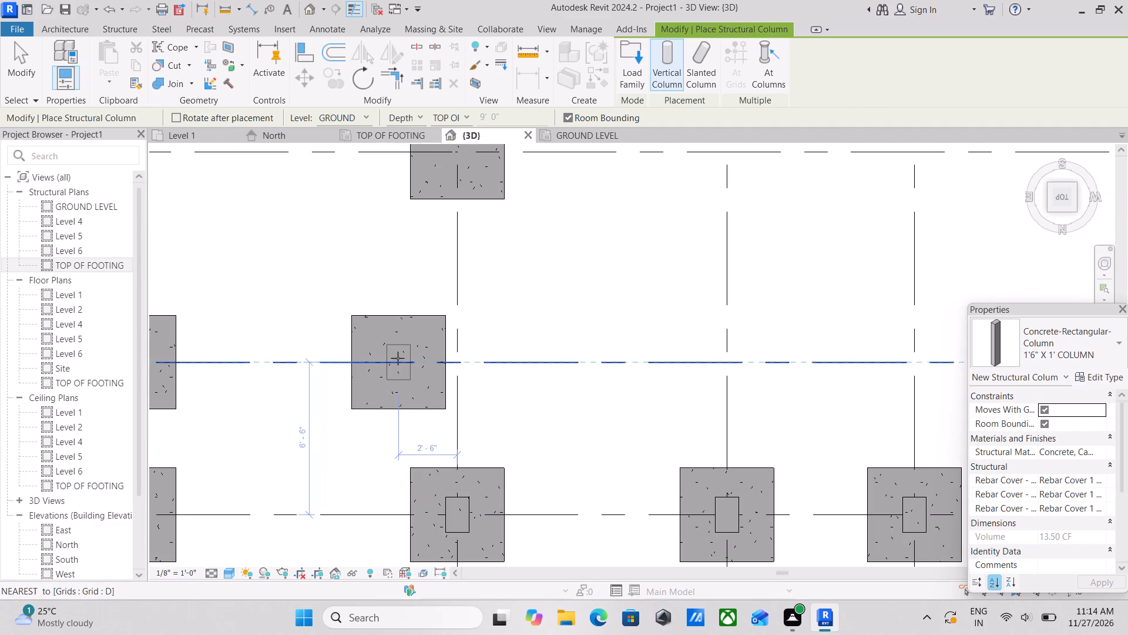
{"action": "left_click", "coordinate": [404, 360]}
Check the footings on grids A to E for missing columns and end column placement.
{"action": "scroll", "coordinate": [404, 360], "scroll_direction": "down", "scroll_amount": 7}
{"action": "middle_click_drag", "start_coordinate": [404, 360], "coordinate": [438, 313]}
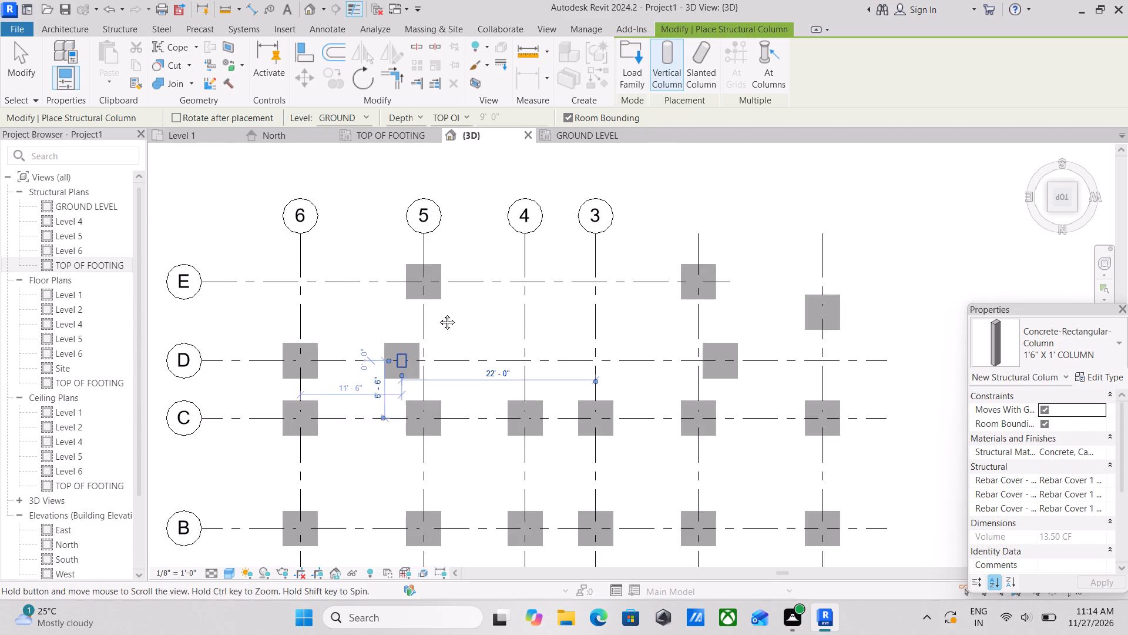
{"action": "middle_click_drag", "start_coordinate": [438, 313], "coordinate": [442, 245]}
{"action": "middle_click_drag", "start_coordinate": [394, 397], "coordinate": [404, 322]}
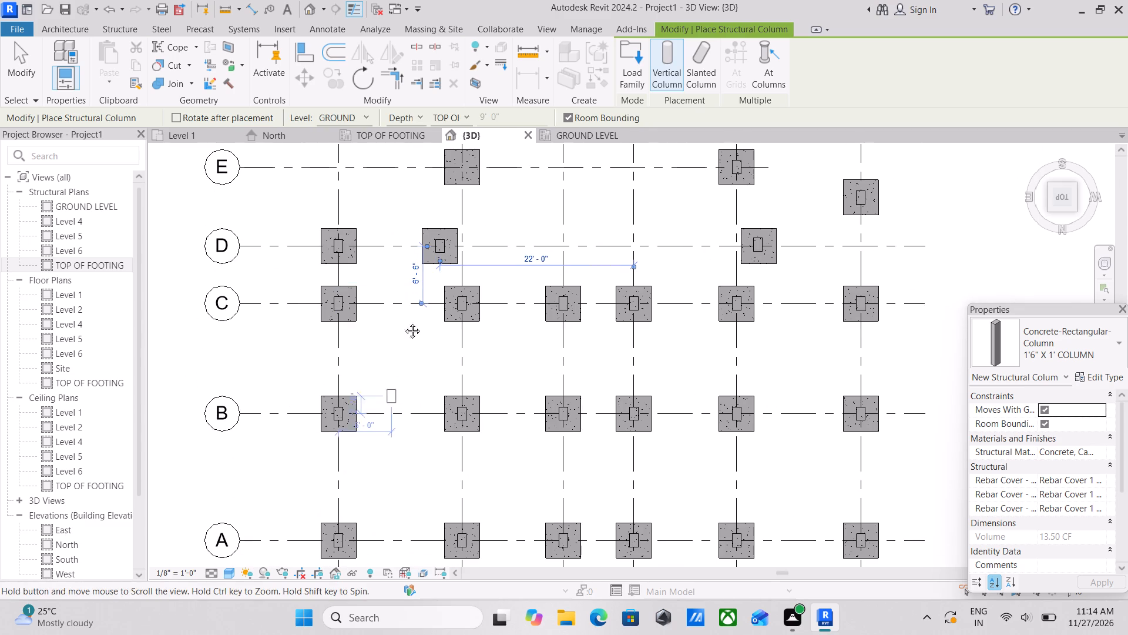
{"action": "middle_click_drag", "start_coordinate": [404, 322], "coordinate": [477, 252]}
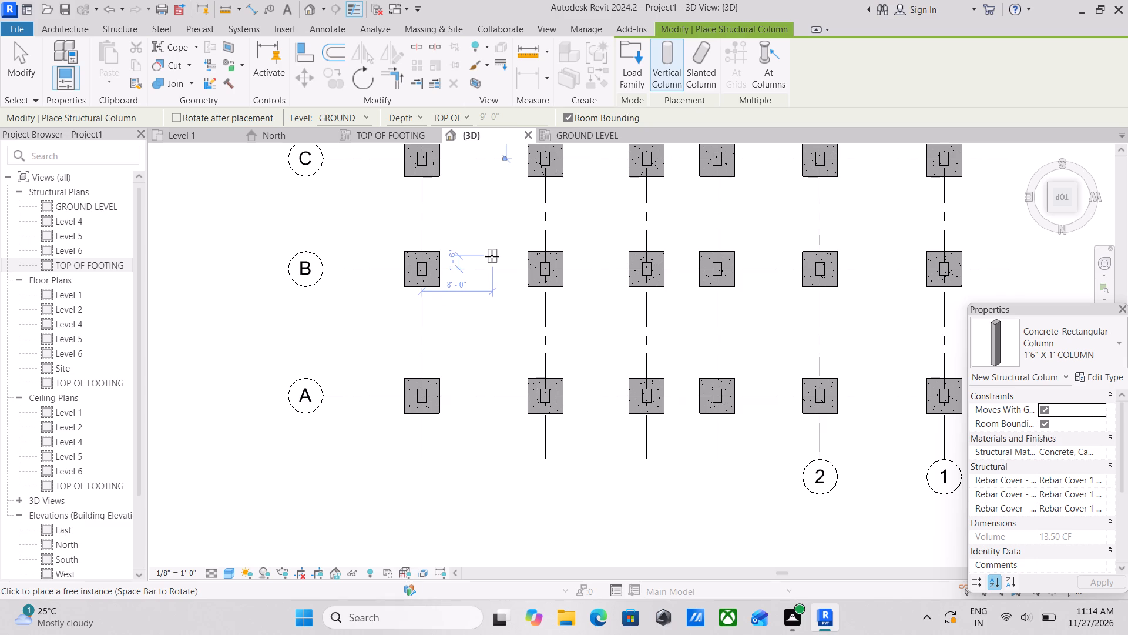
{"action": "key", "text": "Escape"}
{"action": "key", "text": "Escape"}
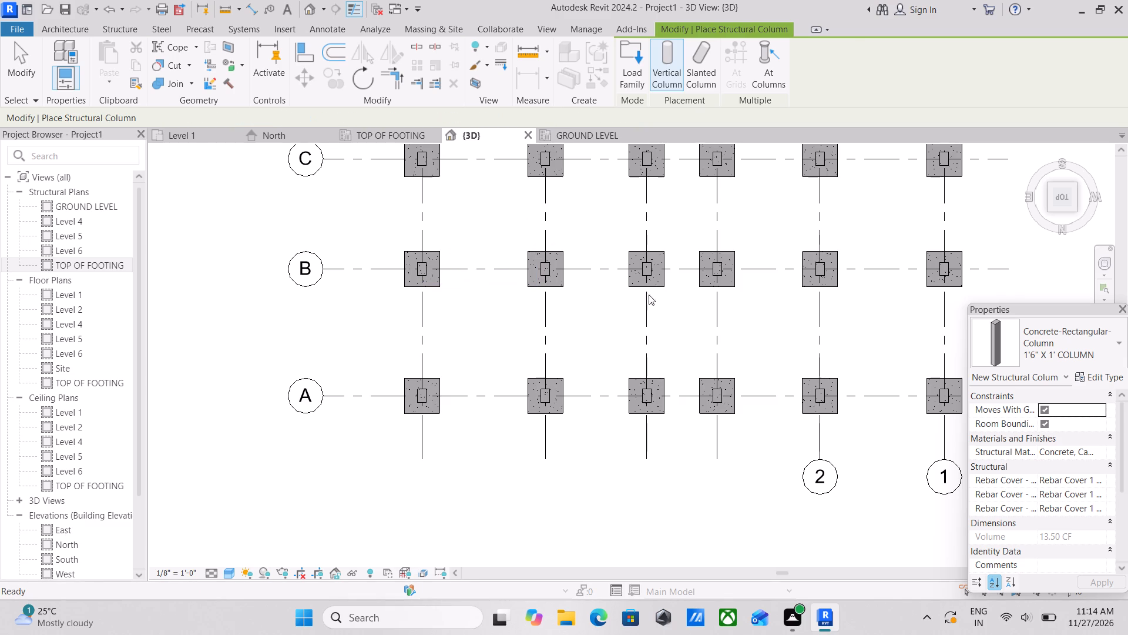
{"action": "key", "text": "Escape"}
Examine the columns and footings in an angled 3D view to find any footing without a column.
{"action": "middle_click_drag", "start_coordinate": [654, 323], "coordinate": [523, 312]}
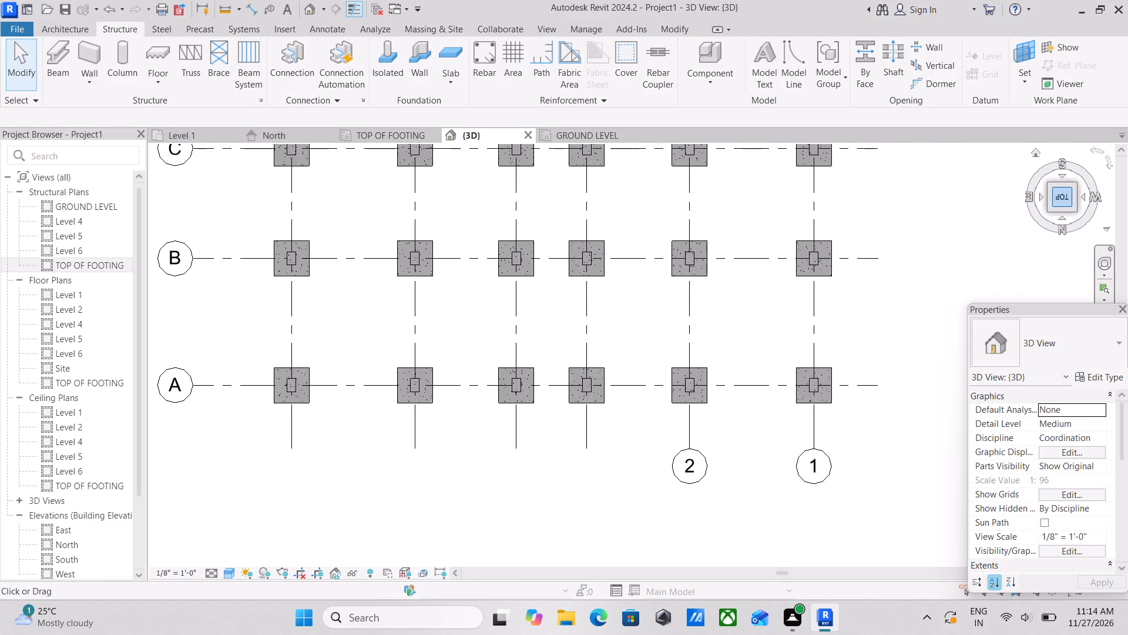
{"action": "left_click", "coordinate": [1076, 210]}
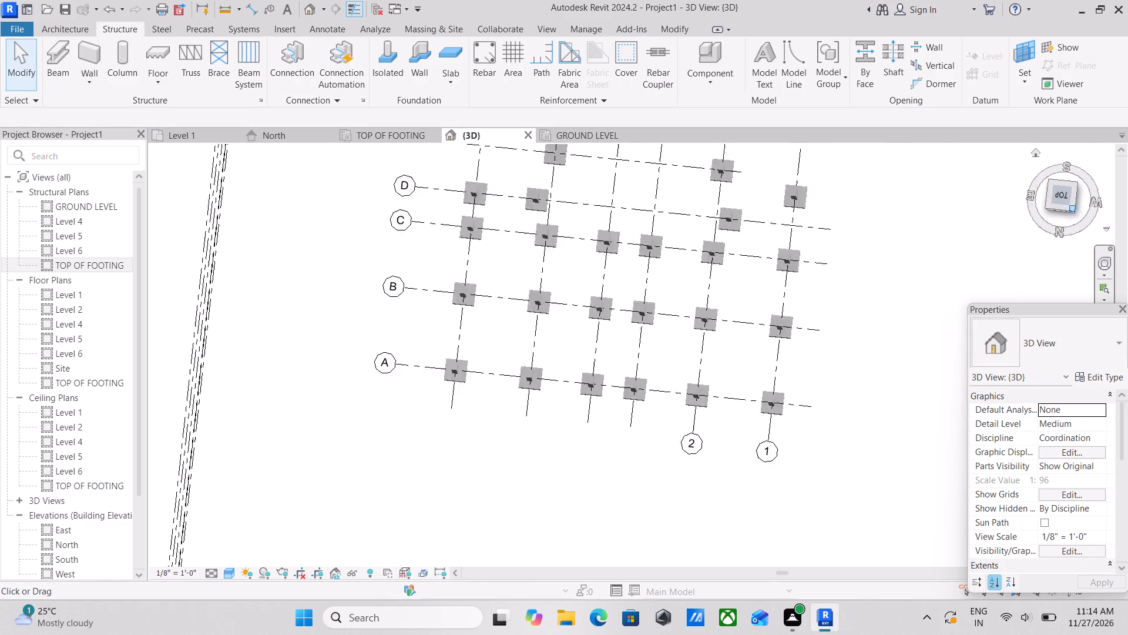
{"action": "scroll", "coordinate": [635, 392], "scroll_direction": "up", "scroll_amount": 4}
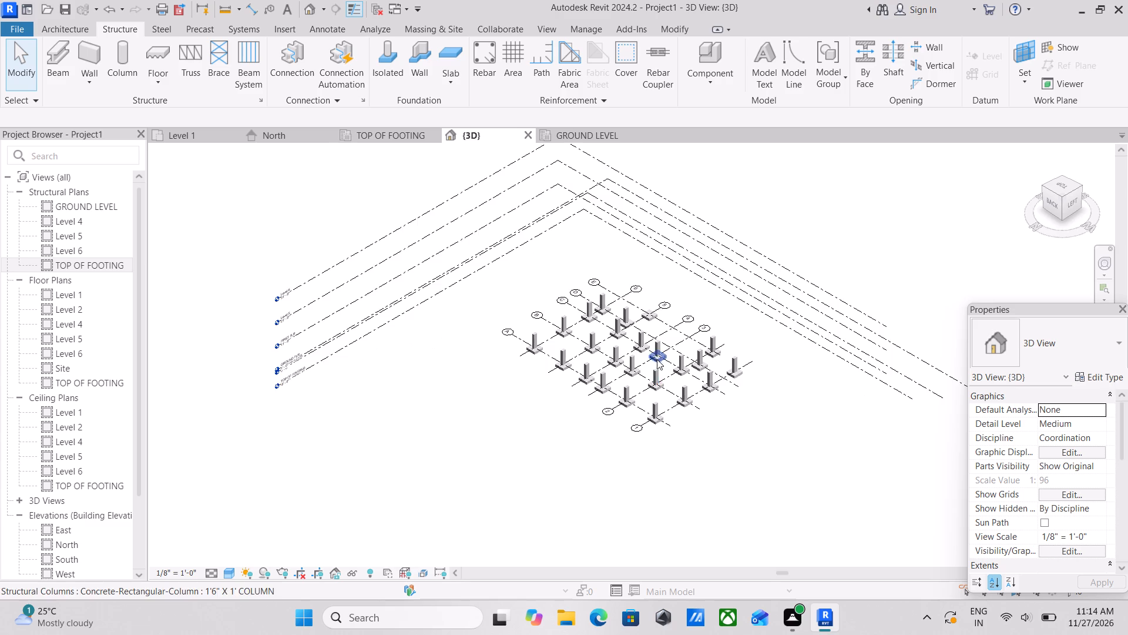
{"action": "scroll", "coordinate": [657, 359], "scroll_direction": "up", "scroll_amount": 3}
{"action": "scroll", "coordinate": [621, 312], "scroll_direction": "up", "scroll_amount": 8}
{"action": "scroll", "coordinate": [645, 285], "scroll_direction": "down", "scroll_amount": 2}
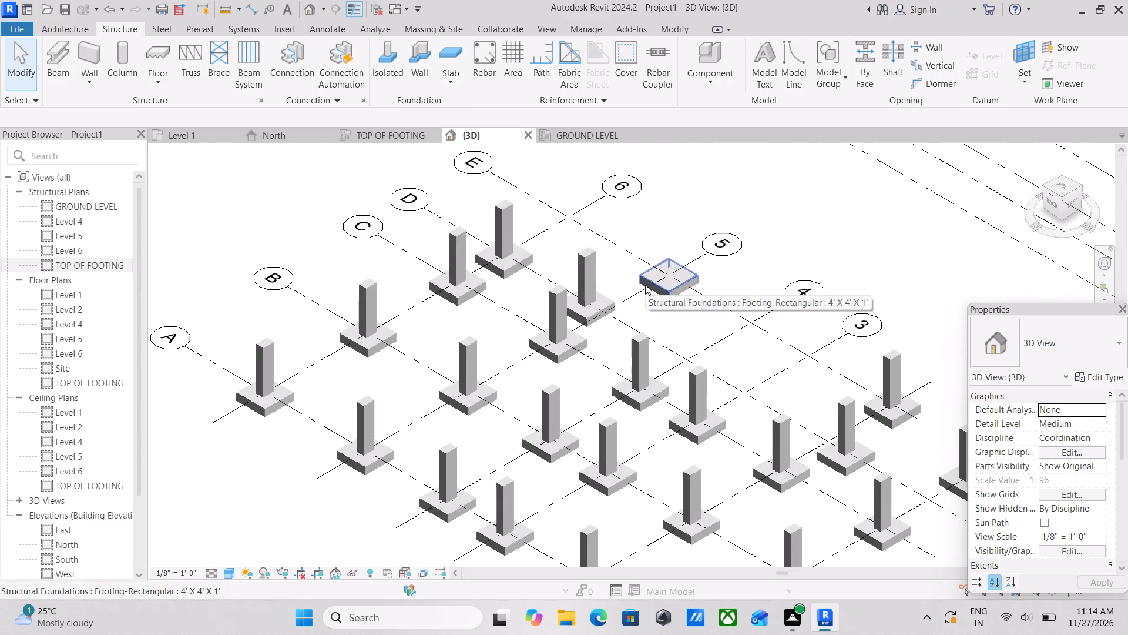
{"action": "scroll", "coordinate": [645, 285], "scroll_direction": "down", "scroll_amount": 5}
{"action": "scroll", "coordinate": [526, 328], "scroll_direction": "up", "scroll_amount": 3}
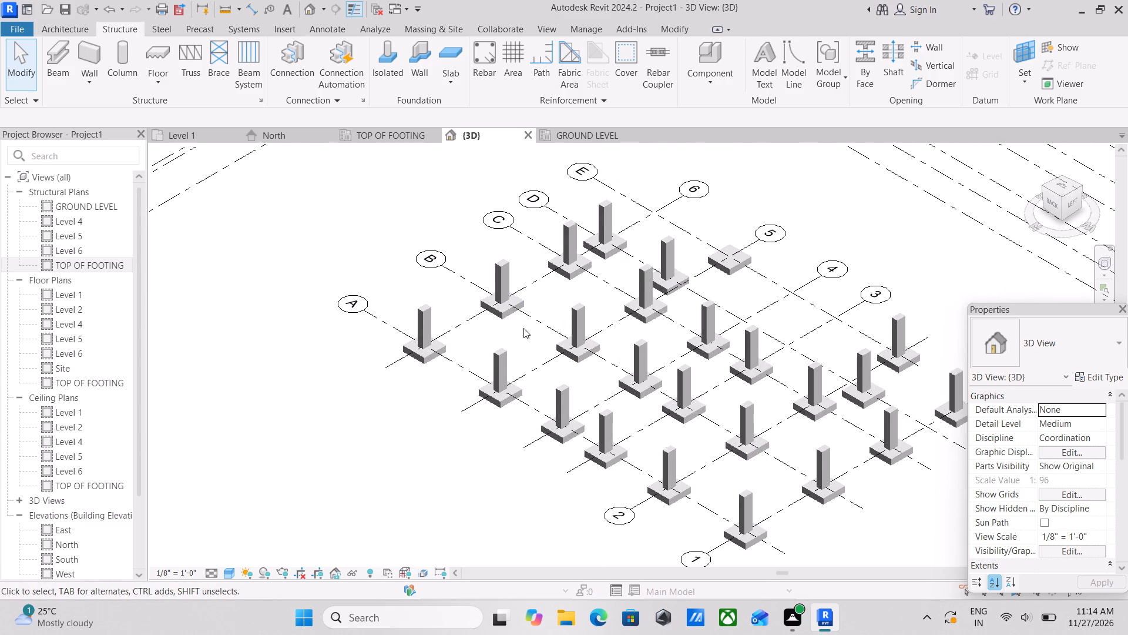
Place a 1'6" x 1' concrete column on the empty footing at the intersection of grids E and 5.
{"action": "left_click", "coordinate": [1061, 183]}
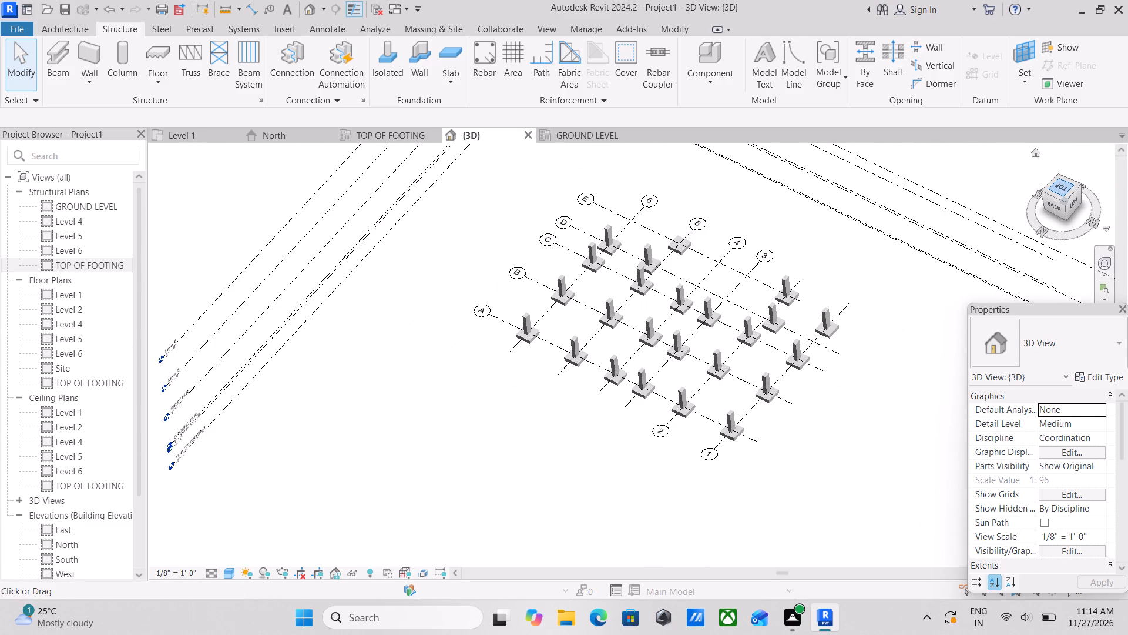
{"action": "scroll", "coordinate": [697, 262], "scroll_direction": "up", "scroll_amount": 4}
{"action": "scroll", "coordinate": [557, 330], "scroll_direction": "up", "scroll_amount": 2}
{"action": "scroll", "coordinate": [499, 203], "scroll_direction": "up", "scroll_amount": 7}
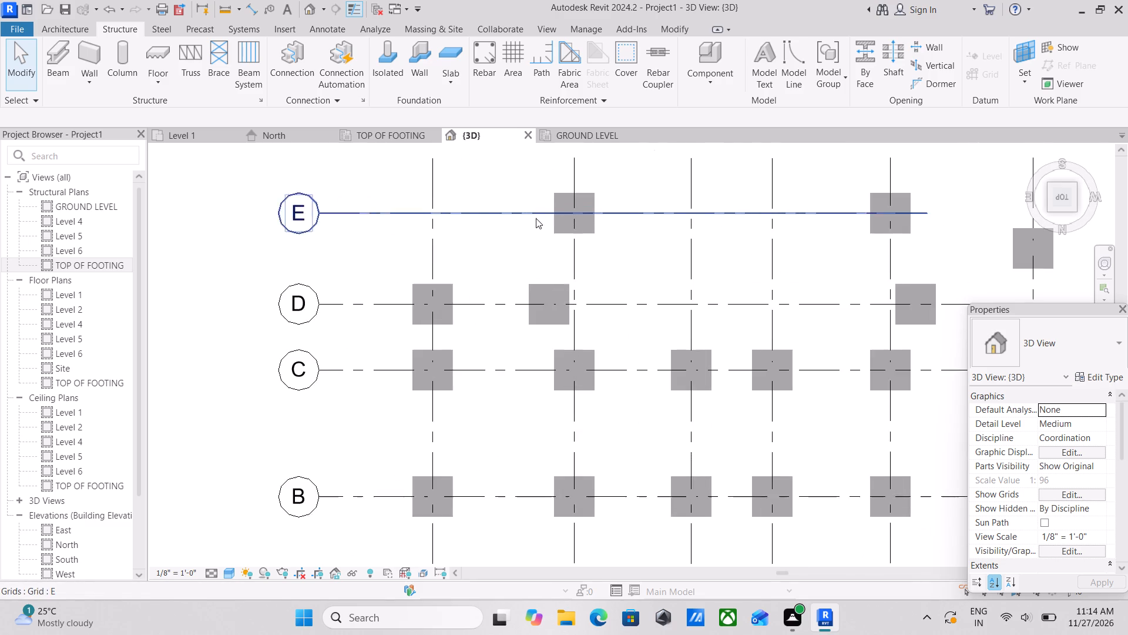
{"action": "scroll", "coordinate": [607, 275], "scroll_direction": "up", "scroll_amount": 1}
{"action": "middle_click_drag", "start_coordinate": [605, 273], "coordinate": [633, 329]}
{"action": "middle_click_drag", "start_coordinate": [633, 329], "coordinate": [656, 367]}
{"action": "scroll", "coordinate": [620, 256], "scroll_direction": "up", "scroll_amount": 3}
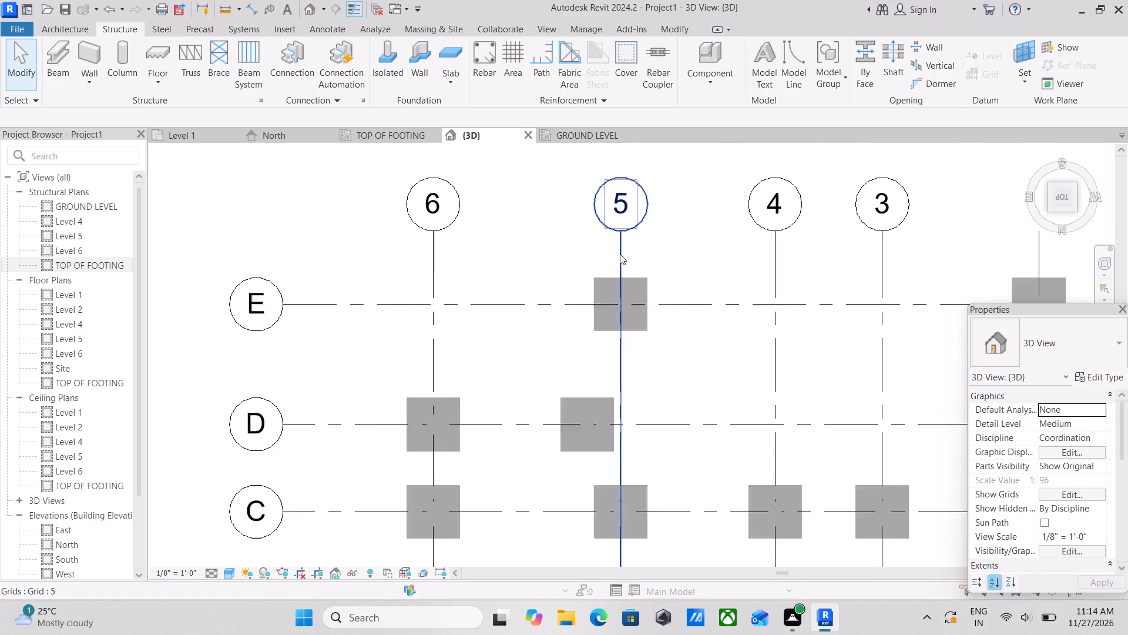
{"action": "middle_click_drag", "start_coordinate": [625, 317], "coordinate": [641, 342]}
{"action": "middle_click_drag", "start_coordinate": [683, 356], "coordinate": [690, 372]}
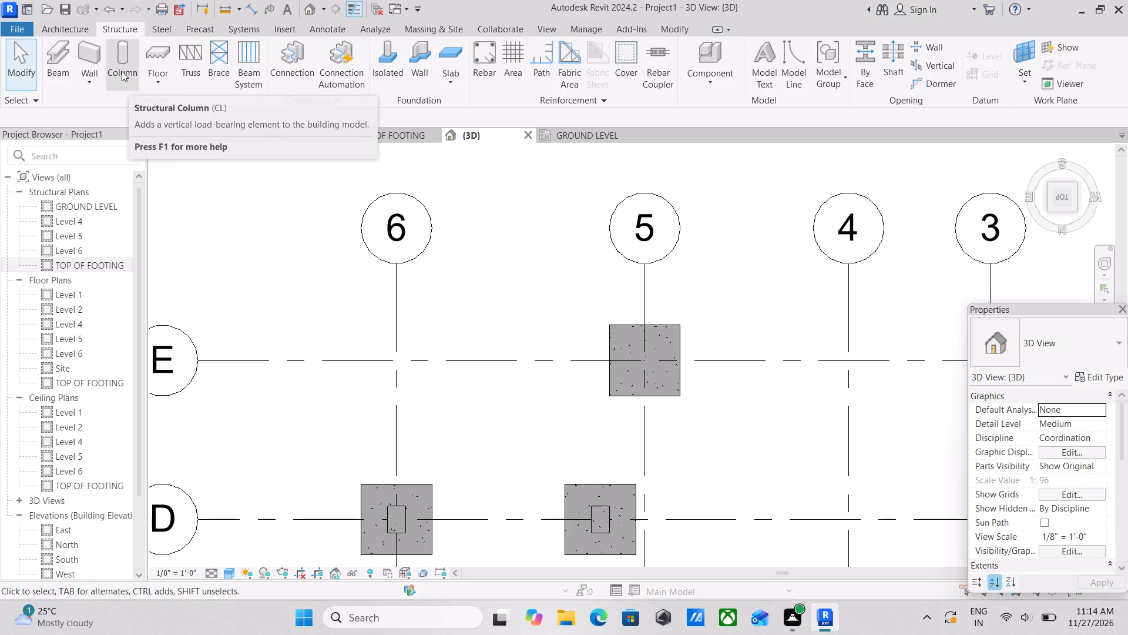
{"action": "type", "text": "CL"}
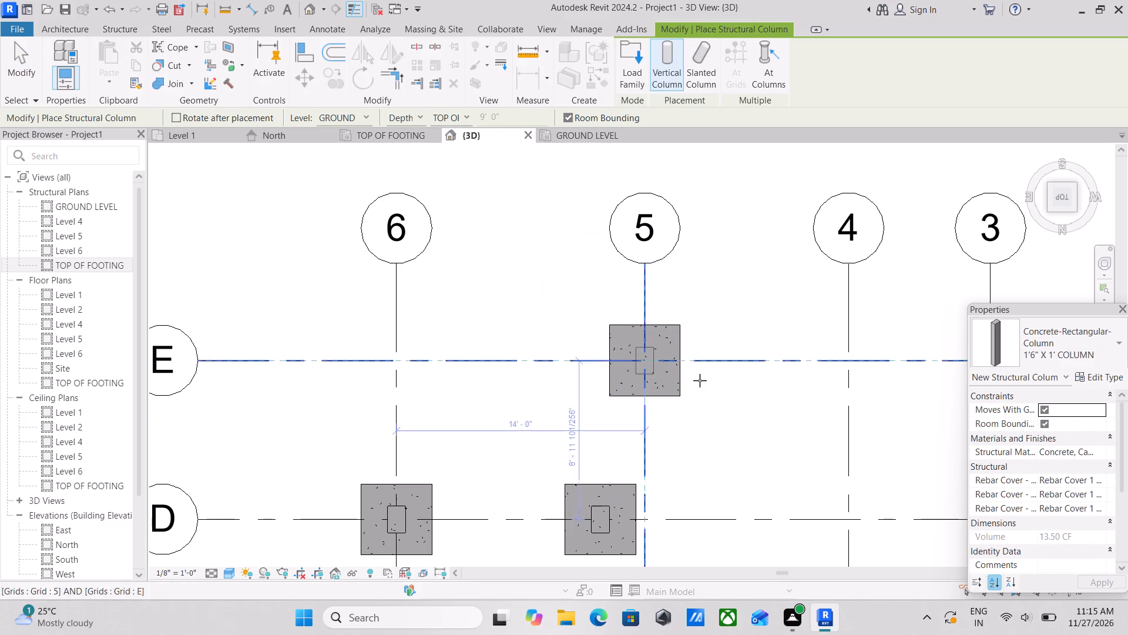
{"action": "scroll", "coordinate": [695, 366], "scroll_direction": "up", "scroll_amount": 2}
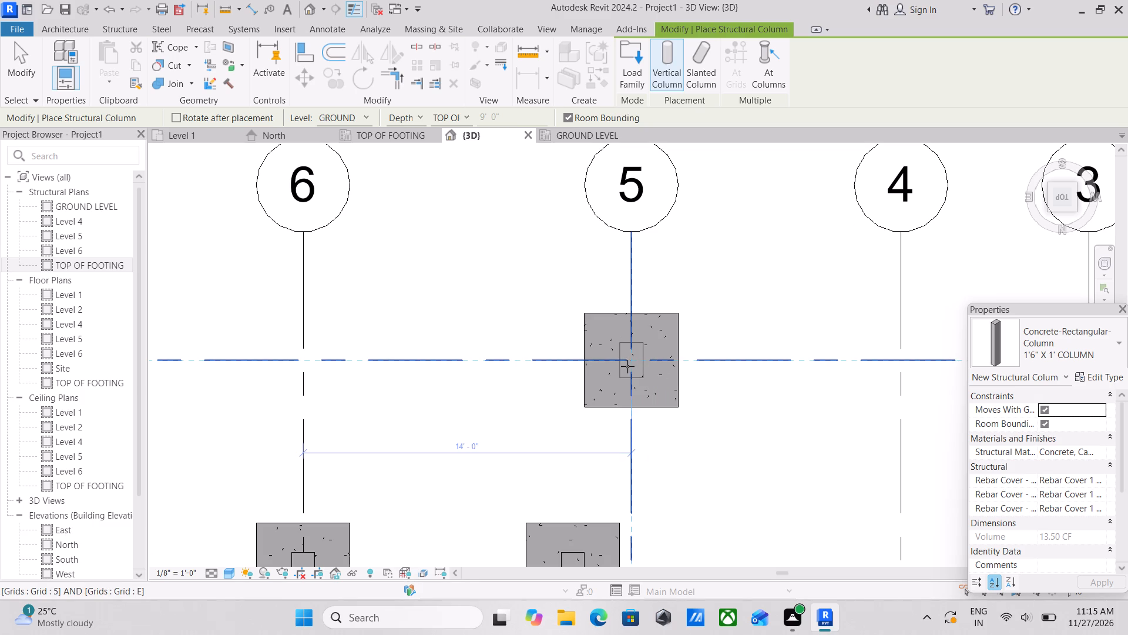
{"action": "left_click", "coordinate": [627, 366]}
{"action": "scroll", "coordinate": [627, 366], "scroll_direction": "down", "scroll_amount": 2}
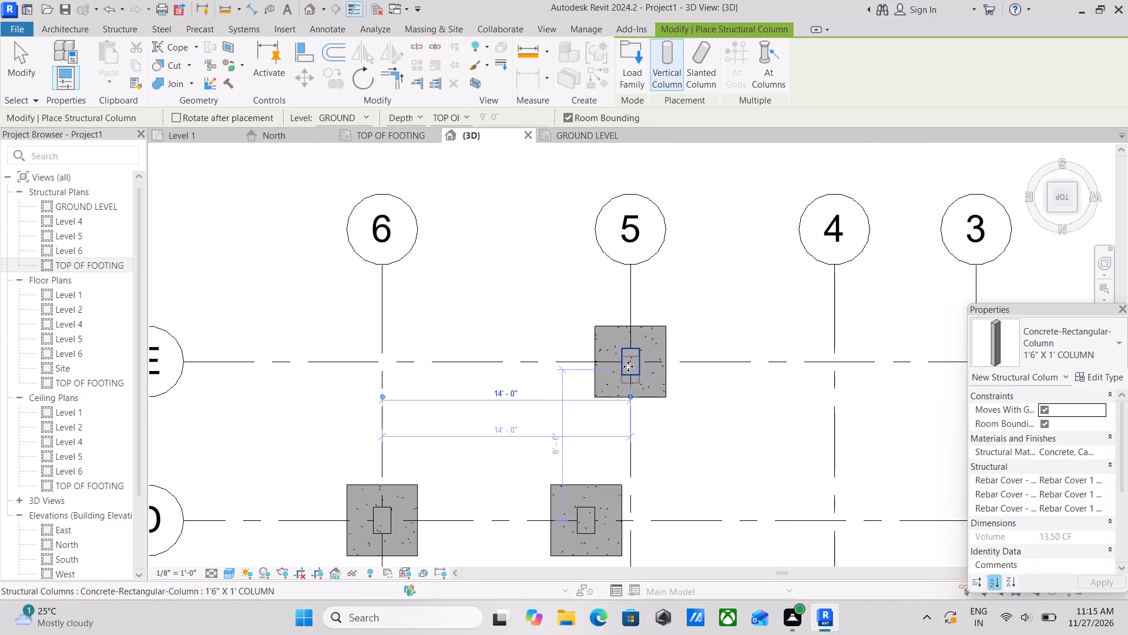
{"action": "key", "text": "Escape"}
{"action": "scroll", "coordinate": [630, 366], "scroll_direction": "down", "scroll_amount": 3}
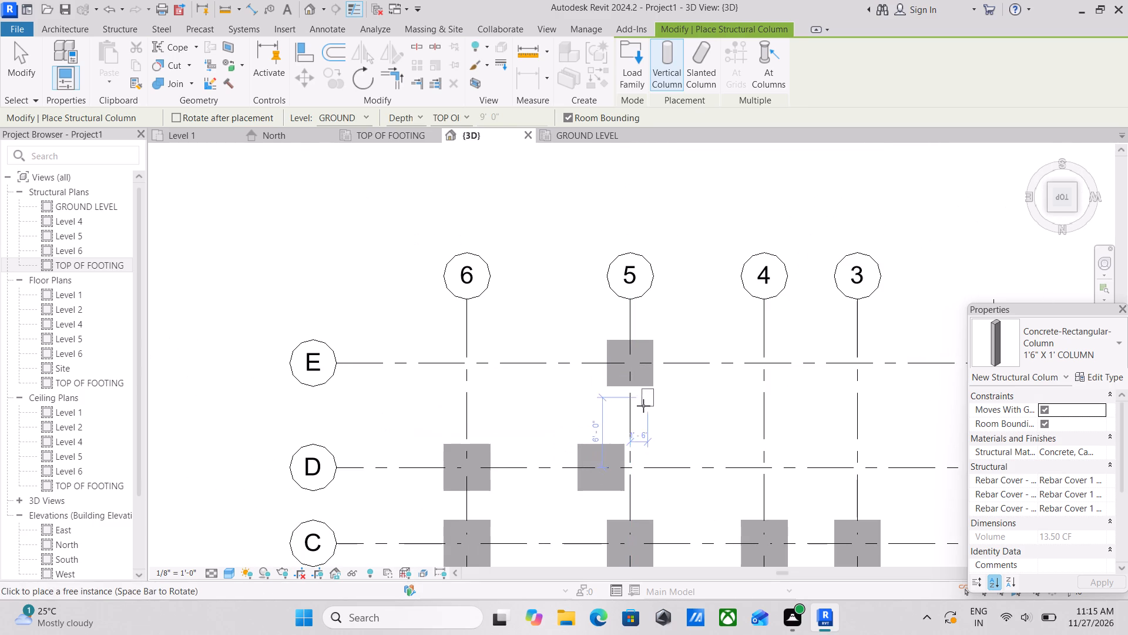
{"action": "scroll", "coordinate": [601, 402], "scroll_direction": "down", "scroll_amount": 2}
{"action": "key", "text": "Escape"}
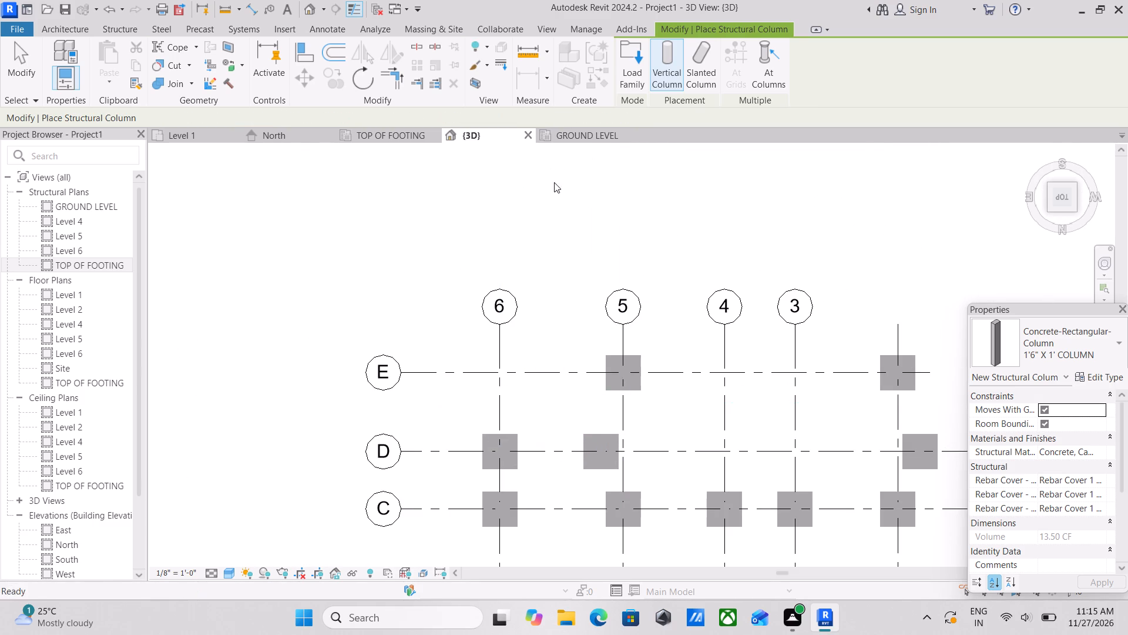
Start the Beam command in the GROUND LEVEL structural plan, near the columns at grids 1 and 2.
{"action": "left_click", "coordinate": [581, 129]}
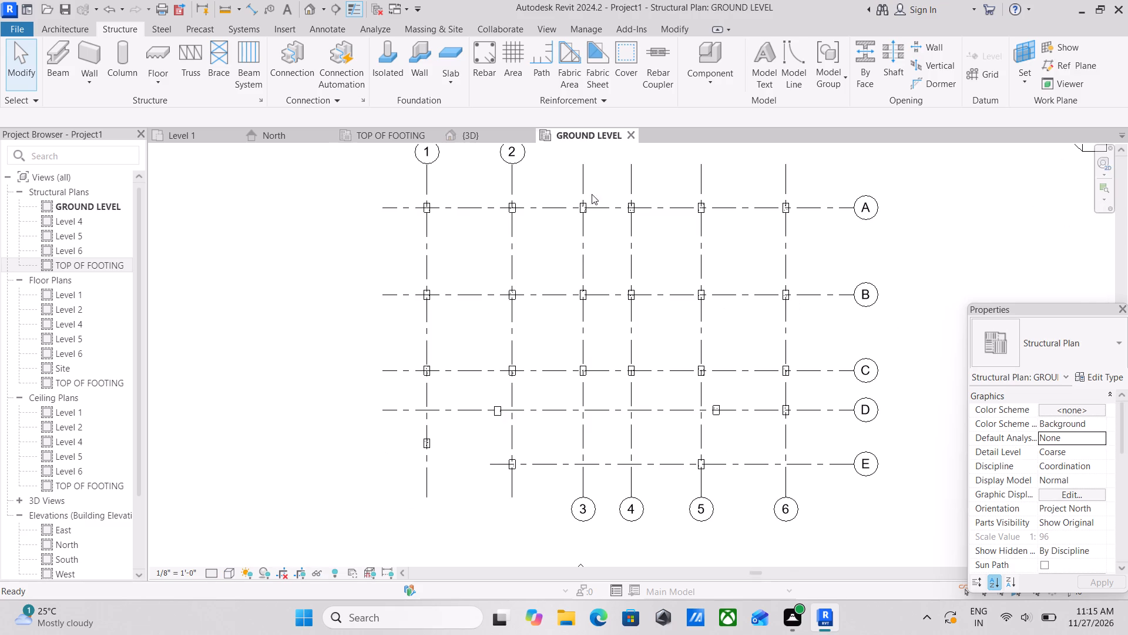
{"action": "scroll", "coordinate": [478, 227], "scroll_direction": "up", "scroll_amount": 2}
{"action": "middle_click_drag", "start_coordinate": [433, 229], "coordinate": [484, 298]}
{"action": "scroll", "coordinate": [485, 285], "scroll_direction": "up", "scroll_amount": 1}
{"action": "middle_click_drag", "start_coordinate": [485, 285], "coordinate": [505, 319]}
{"action": "middle_click_drag", "start_coordinate": [505, 319], "coordinate": [505, 321]}
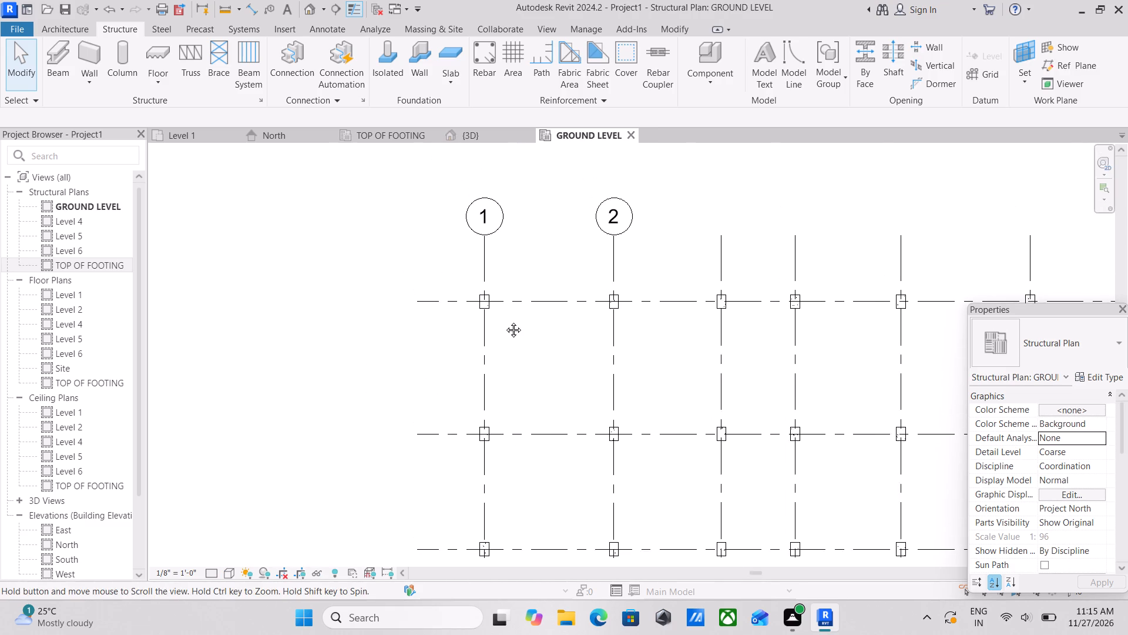
{"action": "middle_click_drag", "start_coordinate": [505, 321], "coordinate": [511, 344]}
{"action": "type", "text": "BM"}
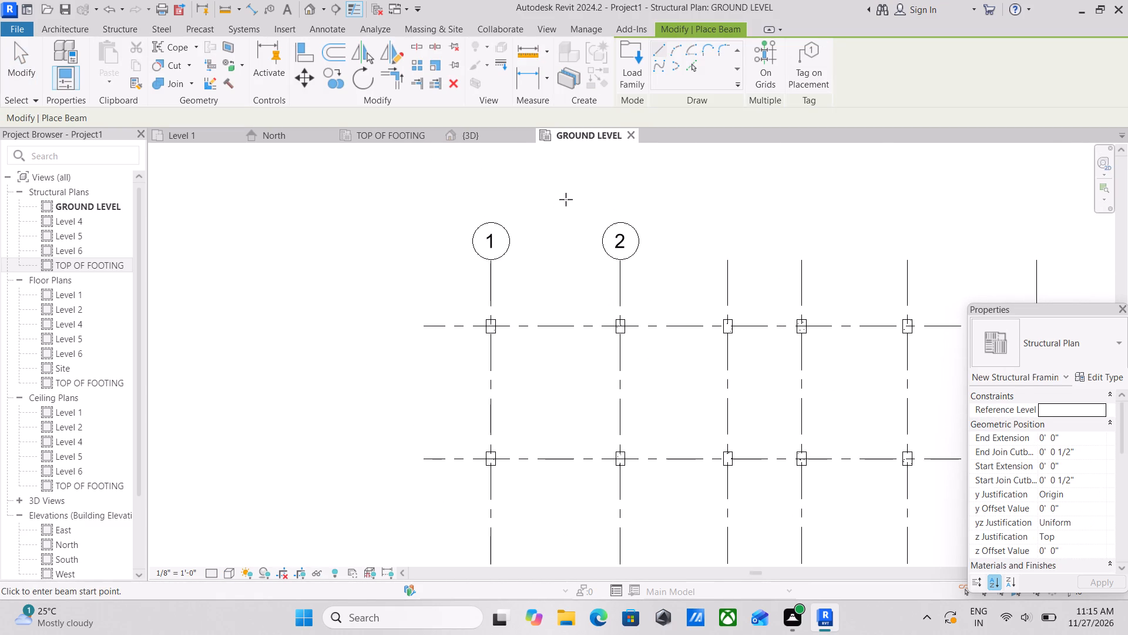
{"action": "left_click", "coordinate": [1034, 335]}
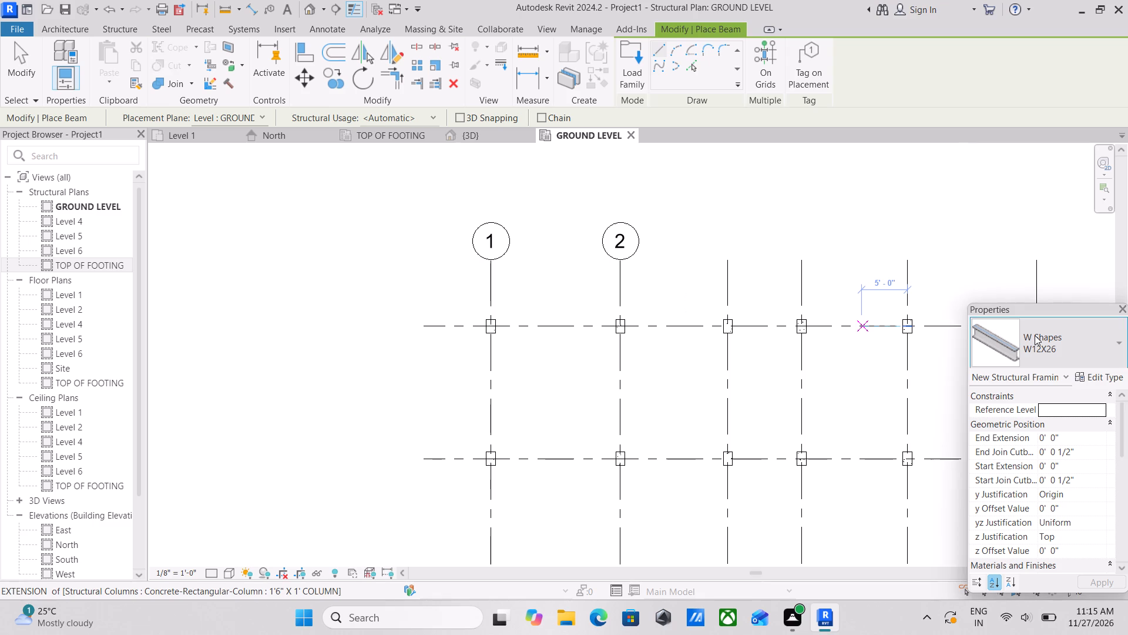
{"action": "left_click", "coordinate": [1035, 335]}
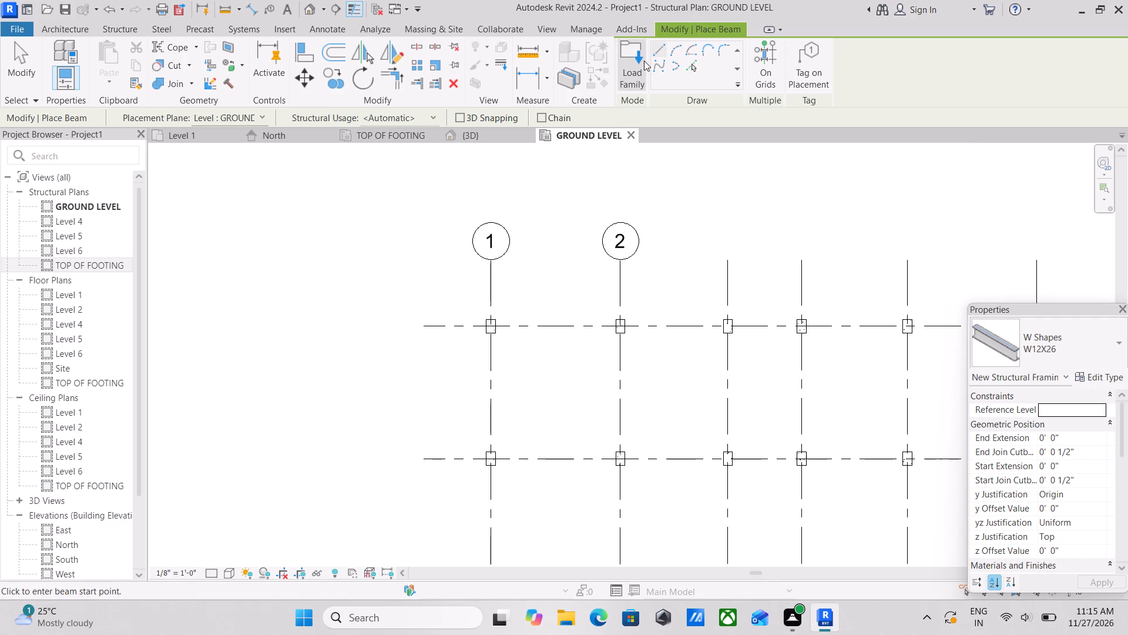
Load the Concrete-Rectangular Beam family from the US library's Structural Framing > Concrete folder.
{"action": "left_click", "coordinate": [644, 61]}
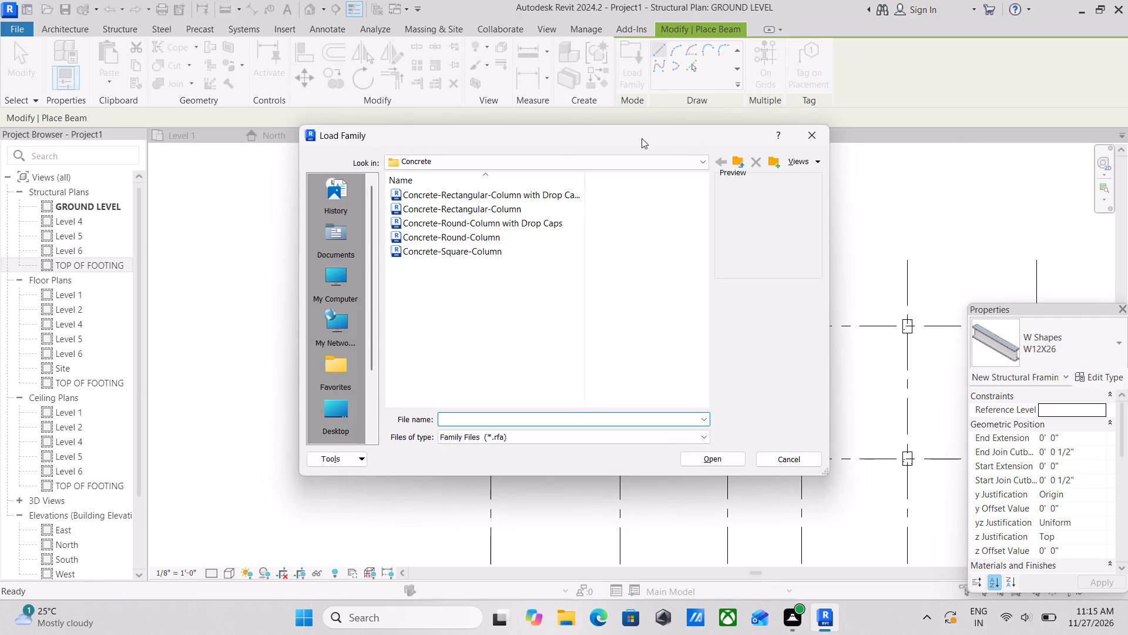
{"action": "left_click", "coordinate": [668, 158]}
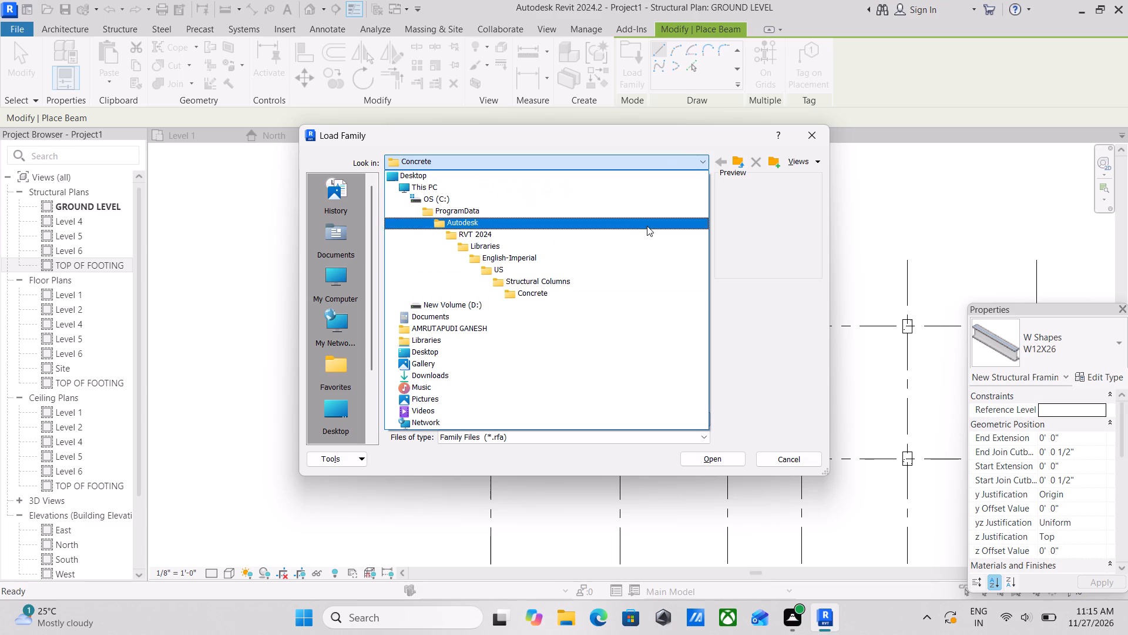
{"action": "left_click", "coordinate": [562, 266]}
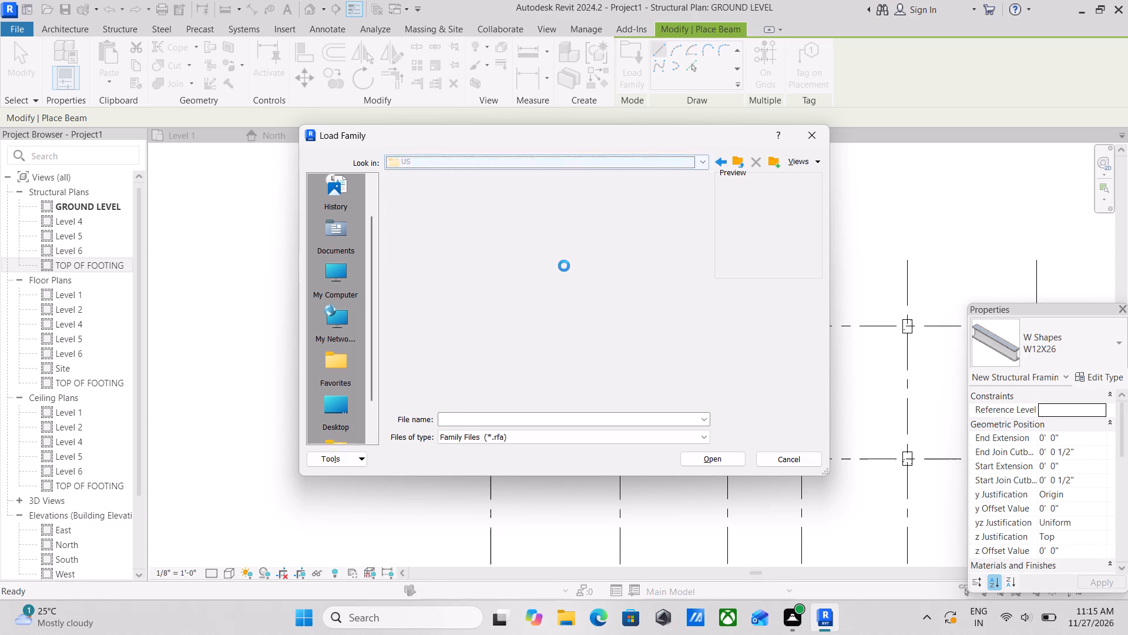
{"action": "scroll", "coordinate": [432, 270], "scroll_direction": "down", "scroll_amount": 1}
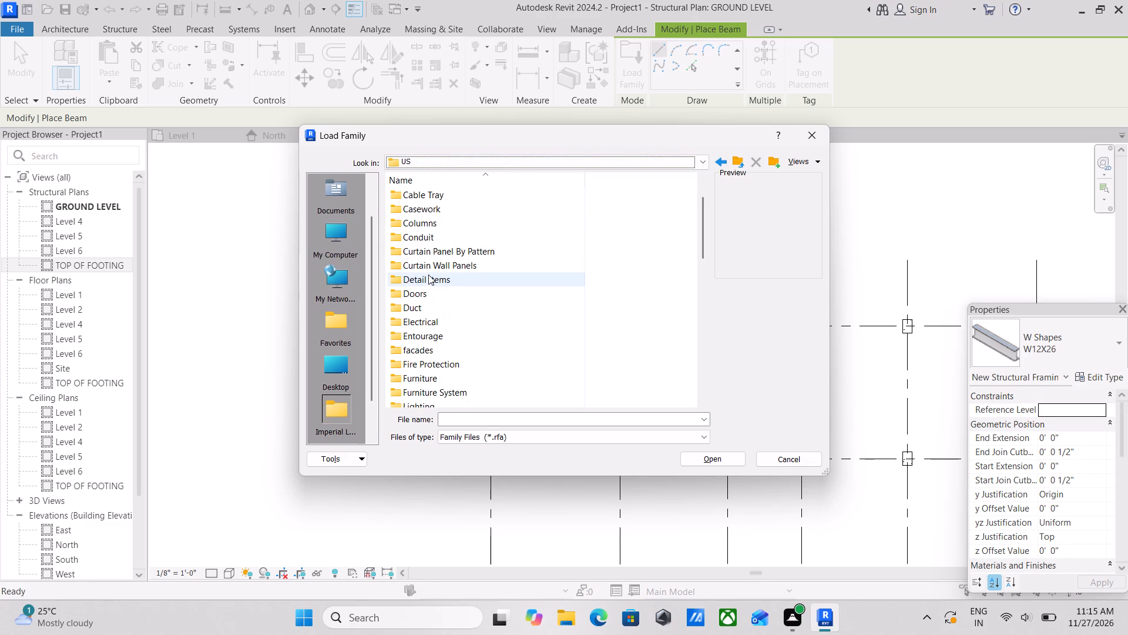
{"action": "left_click", "coordinate": [446, 291]}
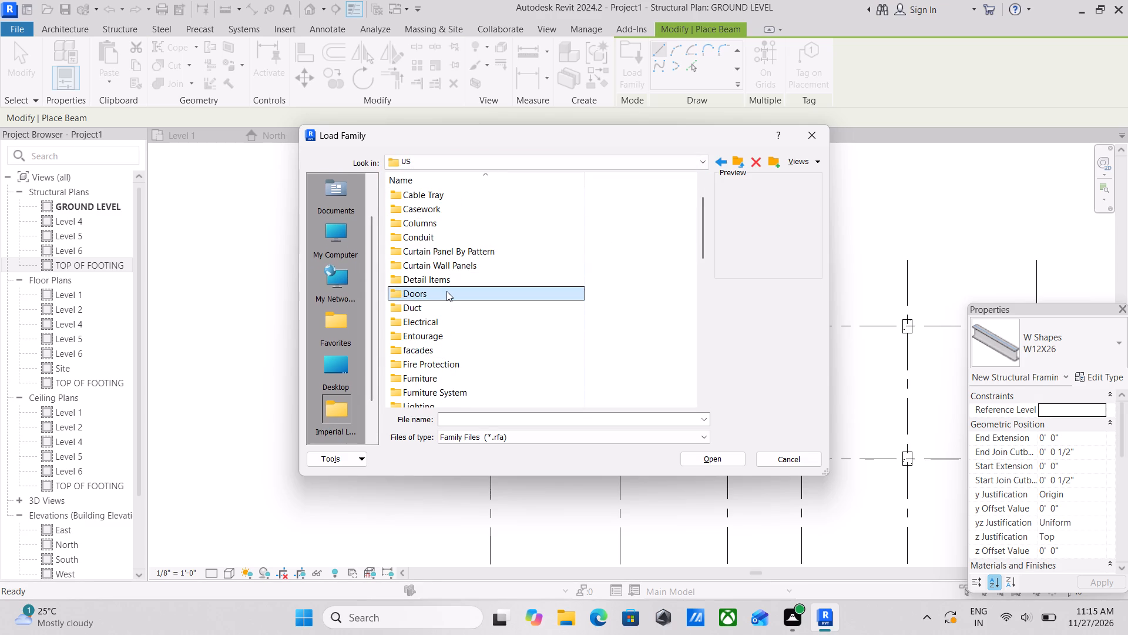
{"action": "scroll", "coordinate": [412, 304], "scroll_direction": "down", "scroll_amount": 2}
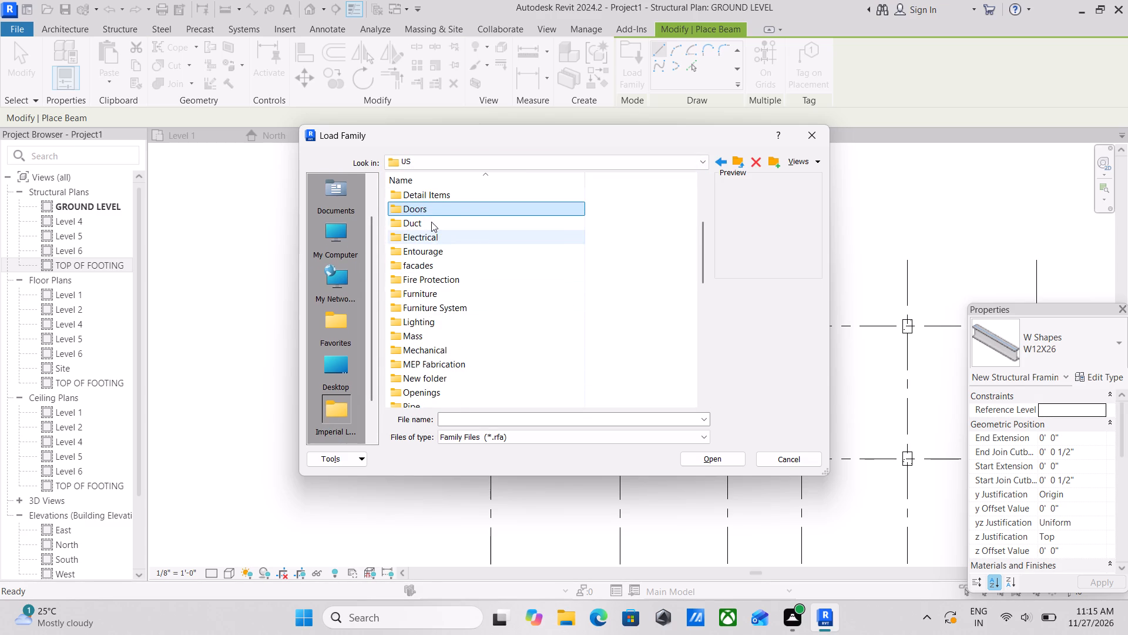
{"action": "scroll", "coordinate": [431, 222], "scroll_direction": "up", "scroll_amount": 3}
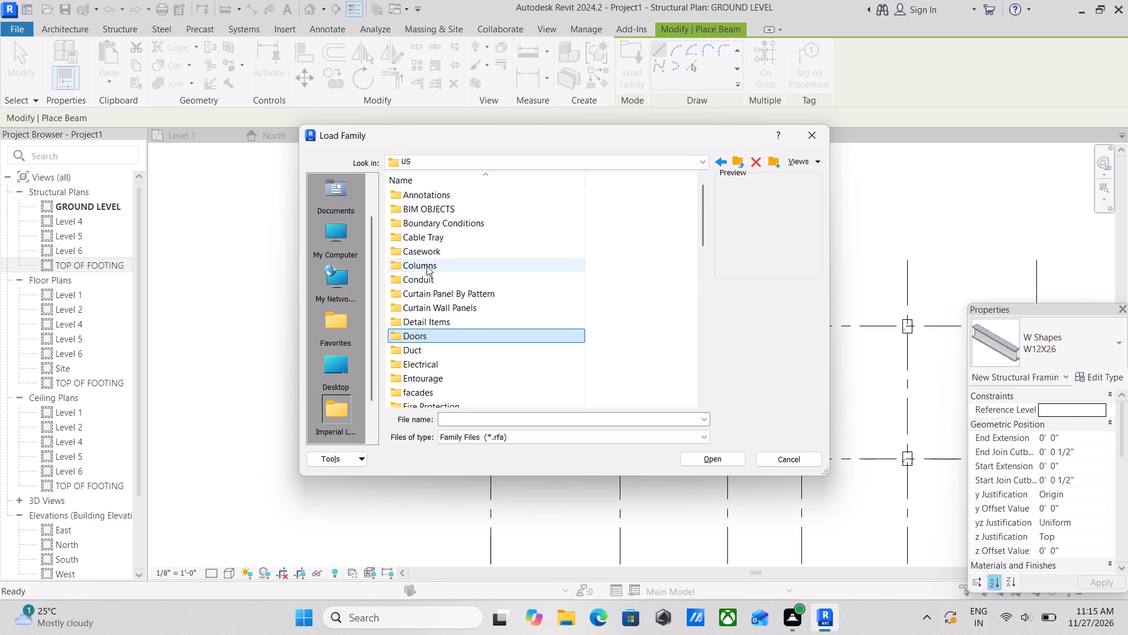
{"action": "scroll", "coordinate": [424, 222], "scroll_direction": "up", "scroll_amount": 2}
{"action": "scroll", "coordinate": [424, 222], "scroll_direction": "down", "scroll_amount": 3}
{"action": "scroll", "coordinate": [430, 305], "scroll_direction": "down", "scroll_amount": 3}
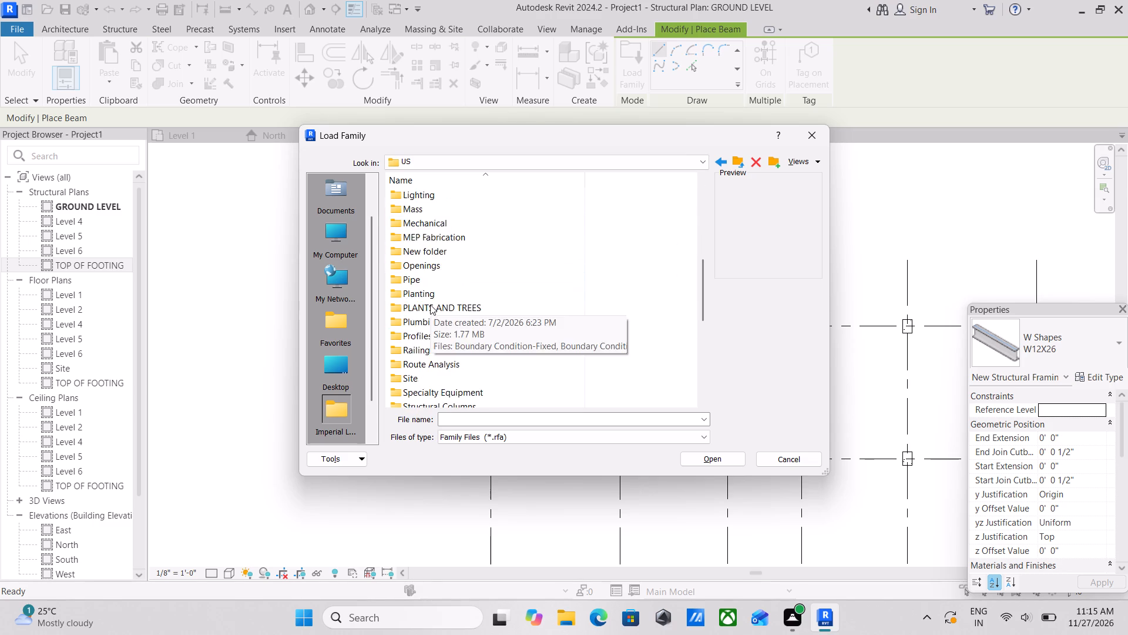
{"action": "scroll", "coordinate": [430, 305], "scroll_direction": "down", "scroll_amount": 11}
{"action": "scroll", "coordinate": [427, 365], "scroll_direction": "up", "scroll_amount": 1}
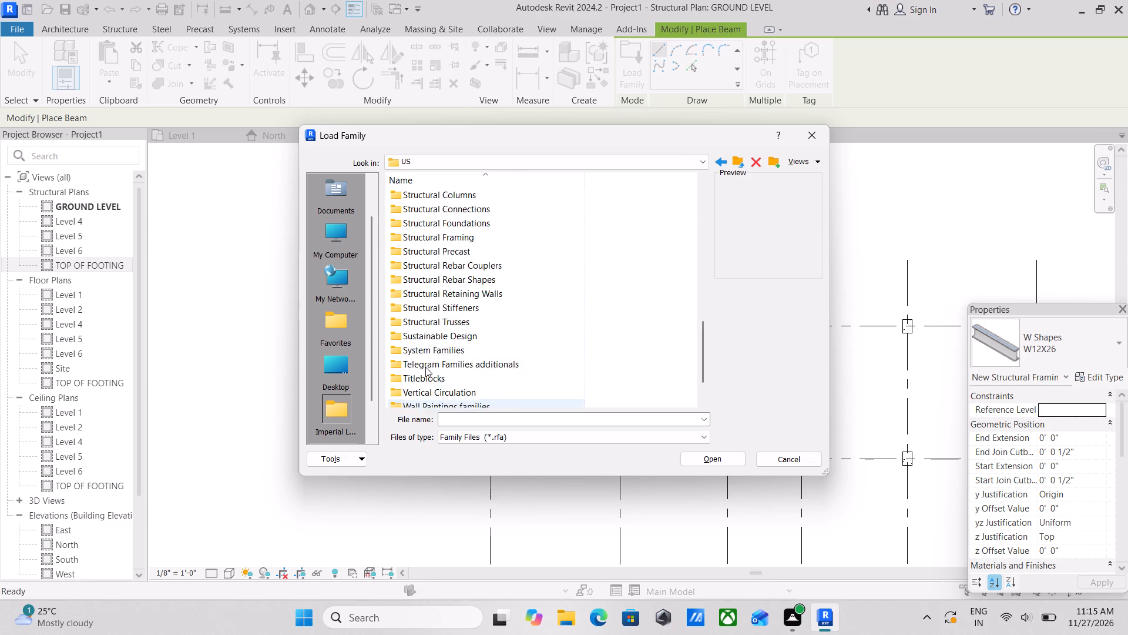
{"action": "scroll", "coordinate": [425, 367], "scroll_direction": "up", "scroll_amount": 7}
{"action": "scroll", "coordinate": [419, 202], "scroll_direction": "up", "scroll_amount": 3}
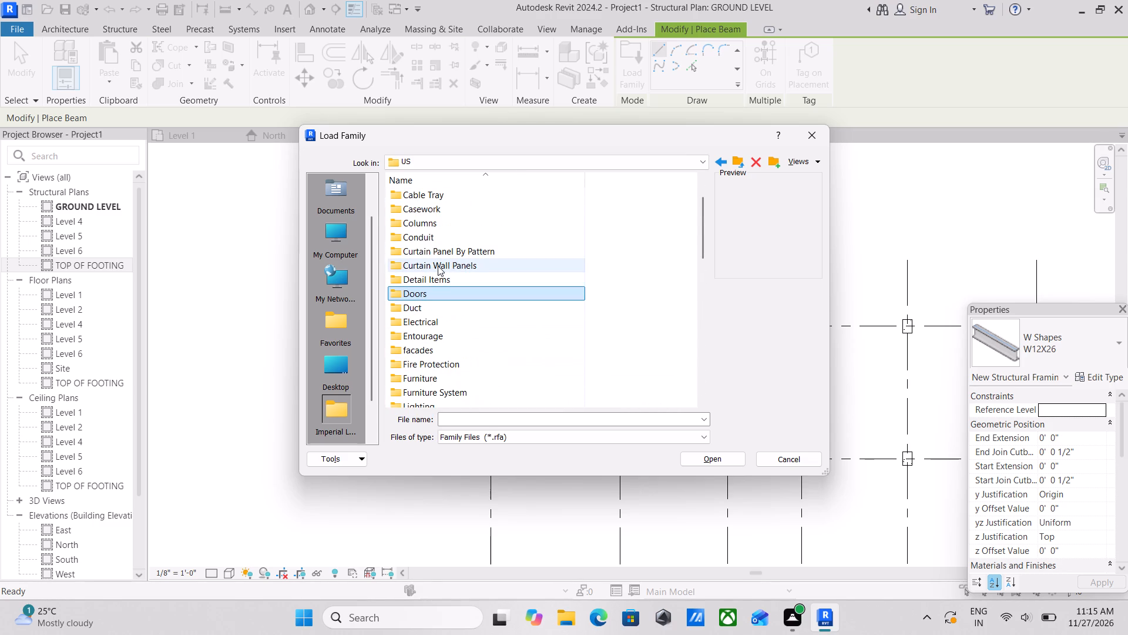
{"action": "scroll", "coordinate": [427, 239], "scroll_direction": "up", "scroll_amount": 2}
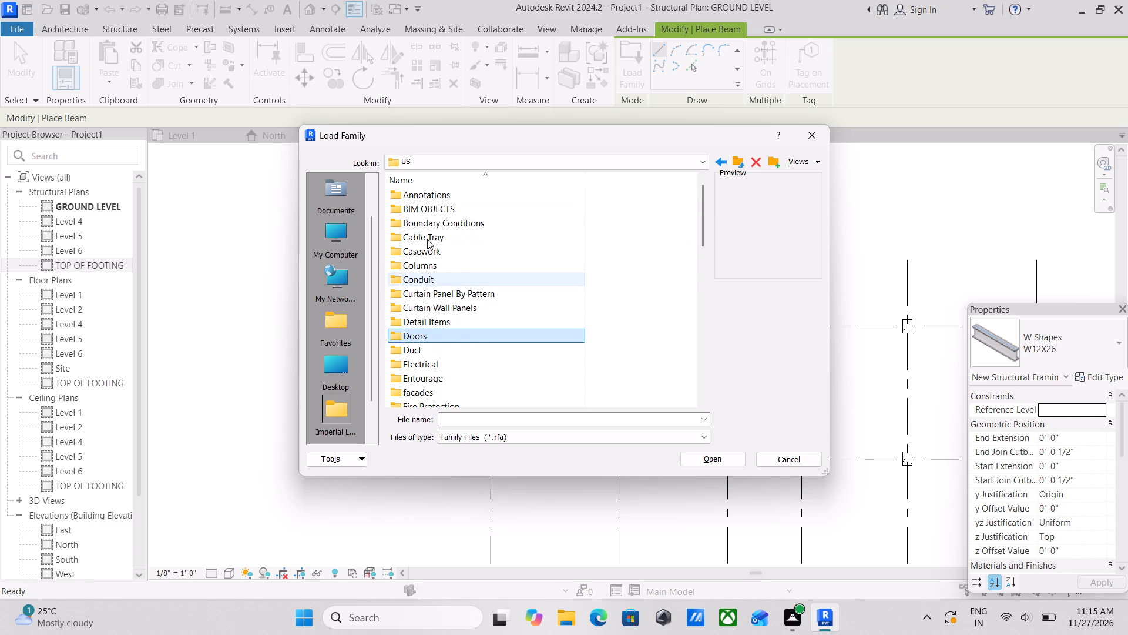
{"action": "scroll", "coordinate": [427, 239], "scroll_direction": "down", "scroll_amount": 4}
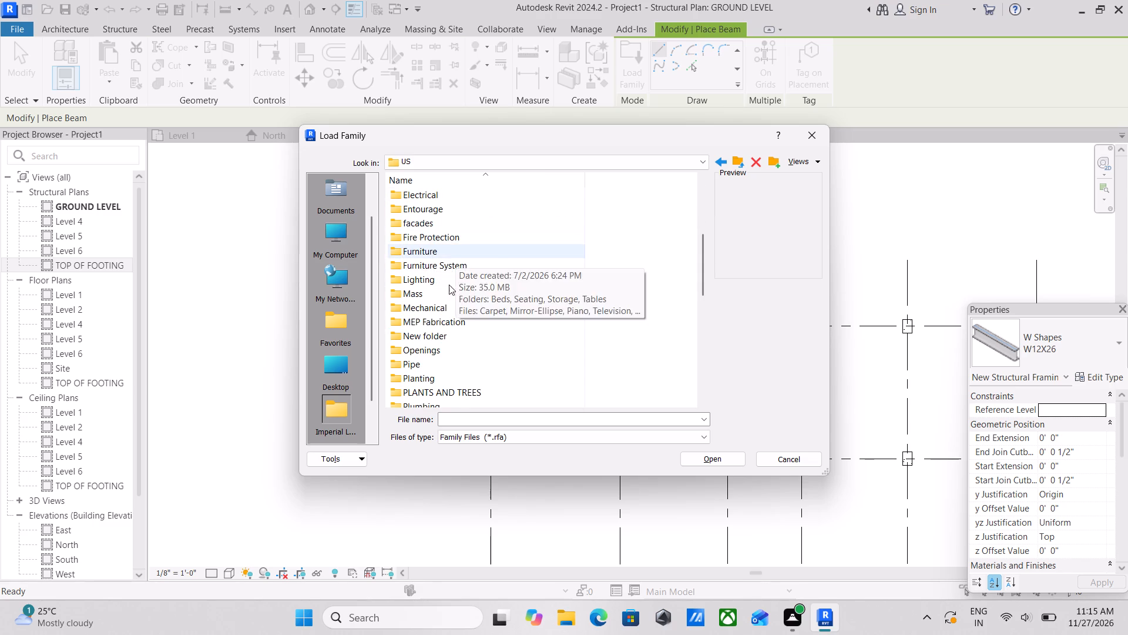
{"action": "scroll", "coordinate": [444, 301], "scroll_direction": "down", "scroll_amount": 6}
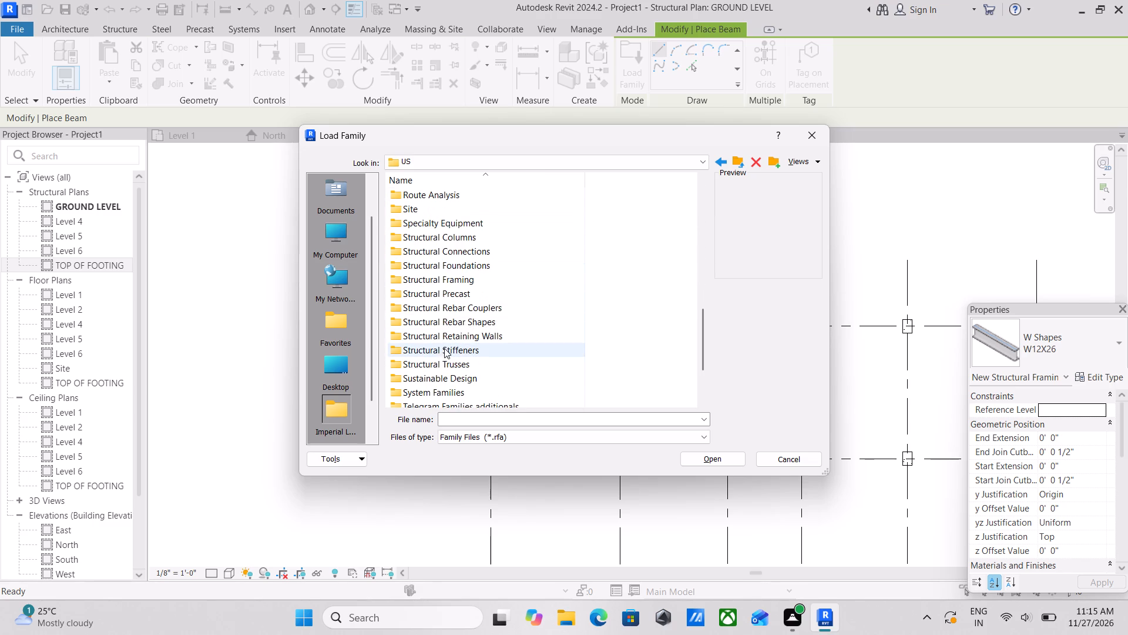
{"action": "double_click", "coordinate": [473, 277]}
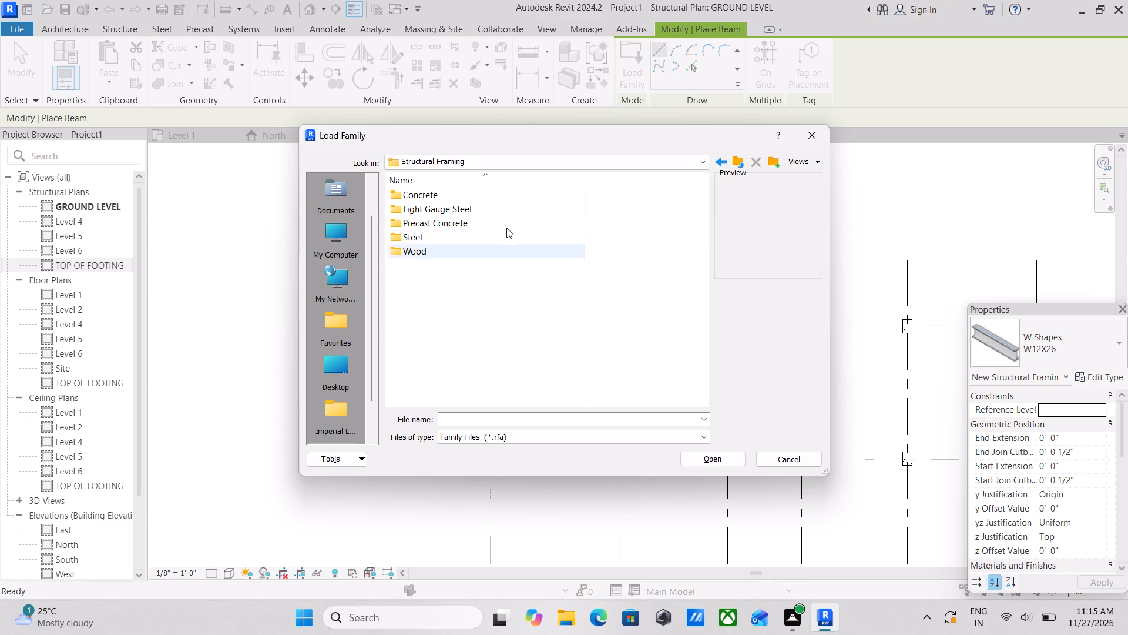
{"action": "double_click", "coordinate": [468, 196]}
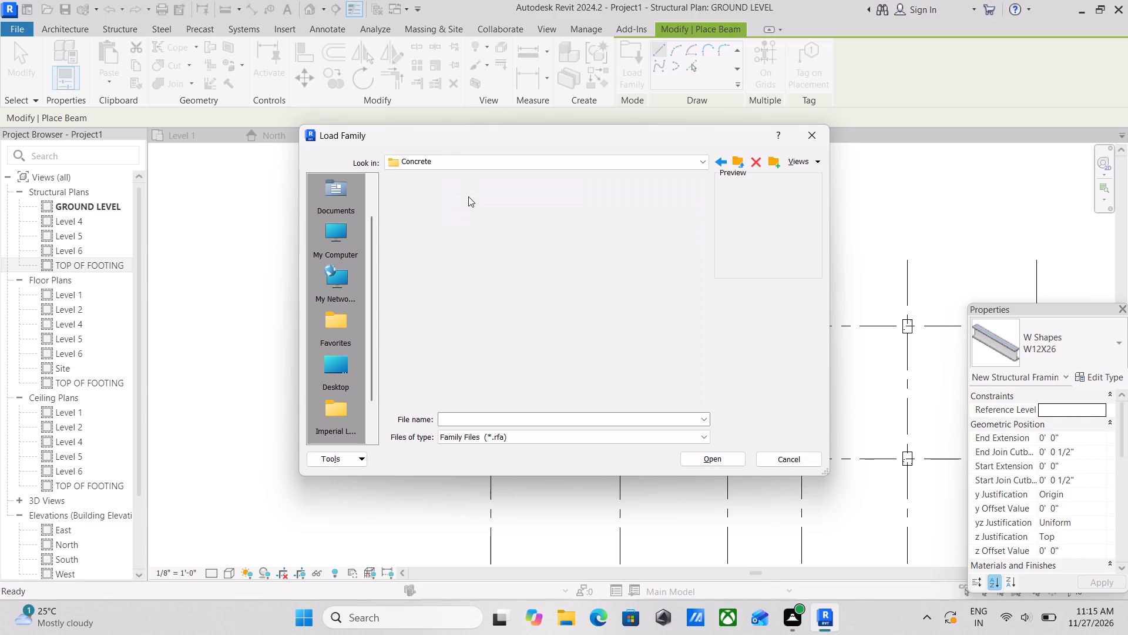
{"action": "left_click", "coordinate": [485, 197]}
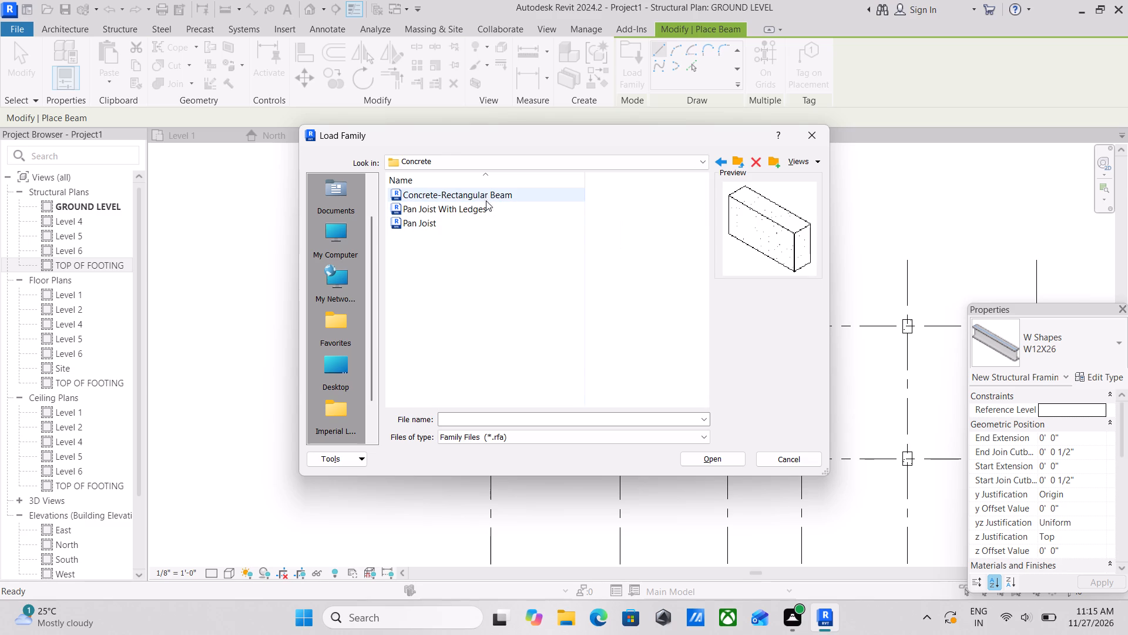
{"action": "left_click", "coordinate": [477, 209]}
{"action": "left_click", "coordinate": [445, 220]}
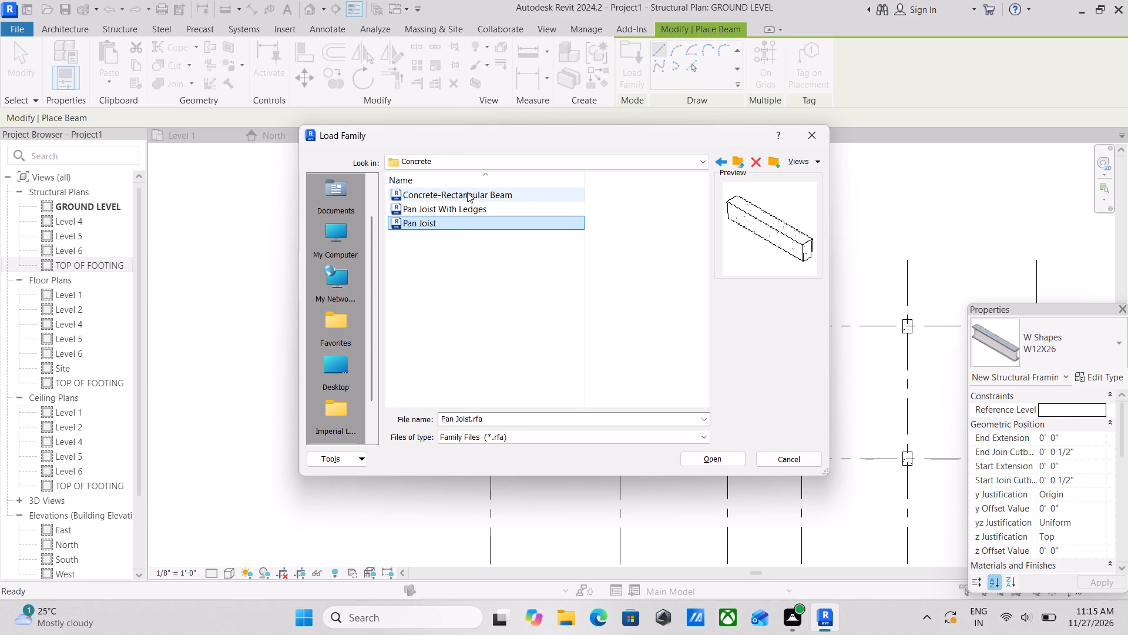
{"action": "left_click", "coordinate": [468, 192]}
{"action": "left_click", "coordinate": [707, 459]}
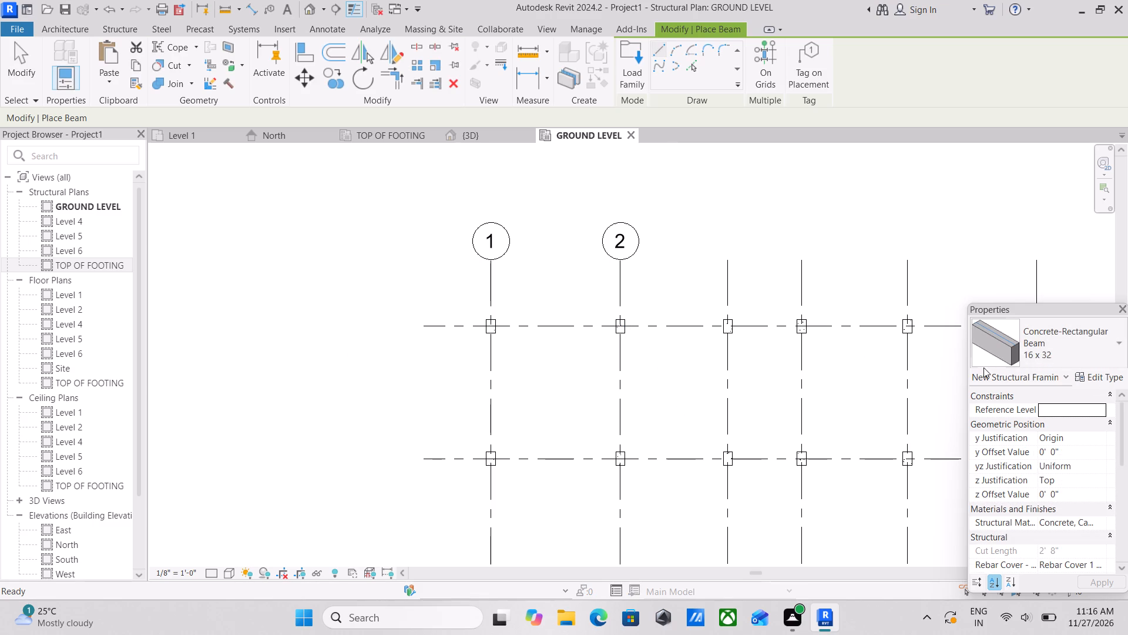
Draw a 16 x 32 concrete beam about 13'-1" long along grid A, between the faces of the columns at grids 1 and 2.
{"action": "scroll", "coordinate": [487, 334], "scroll_direction": "up", "scroll_amount": 8}
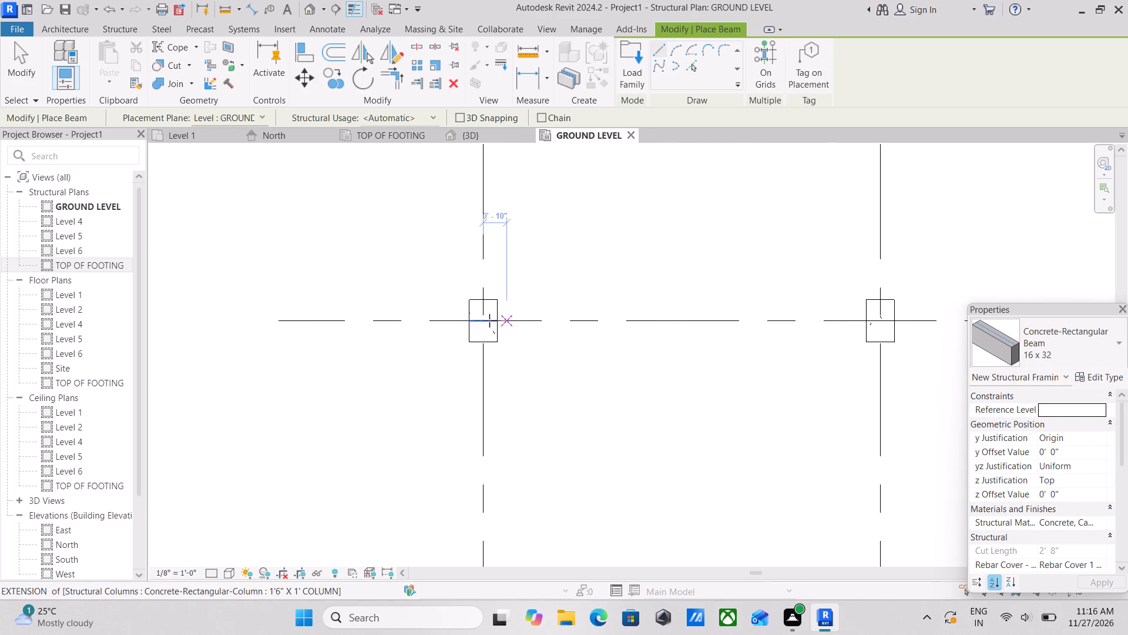
{"action": "left_click", "coordinate": [498, 319]}
{"action": "middle_click_drag", "start_coordinate": [680, 325], "coordinate": [591, 330]}
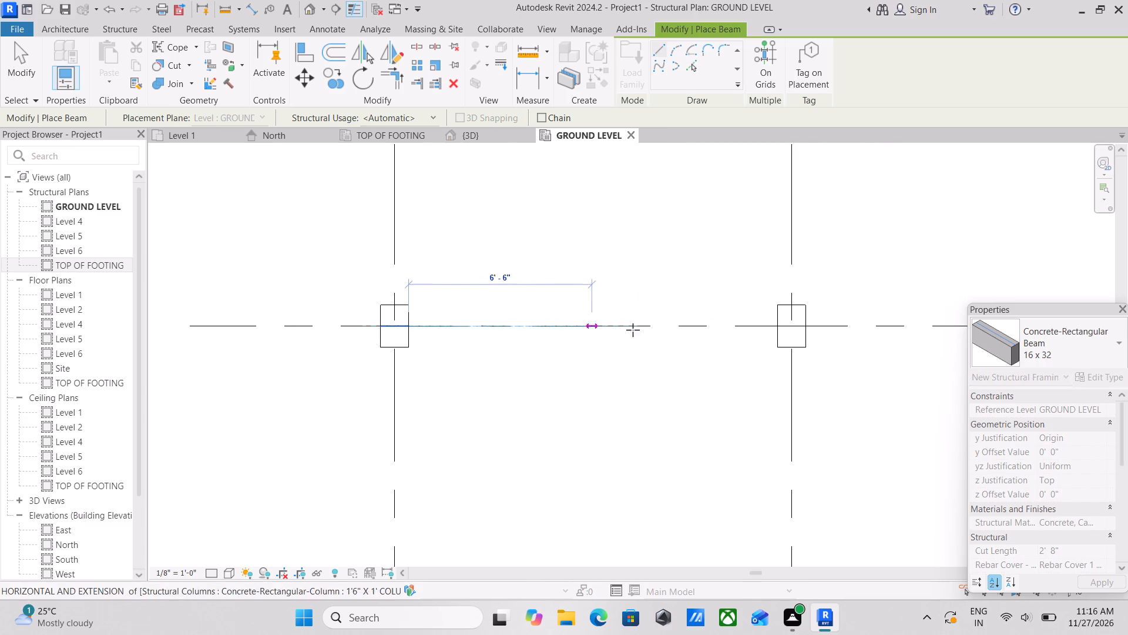
{"action": "left_click", "coordinate": [777, 329]}
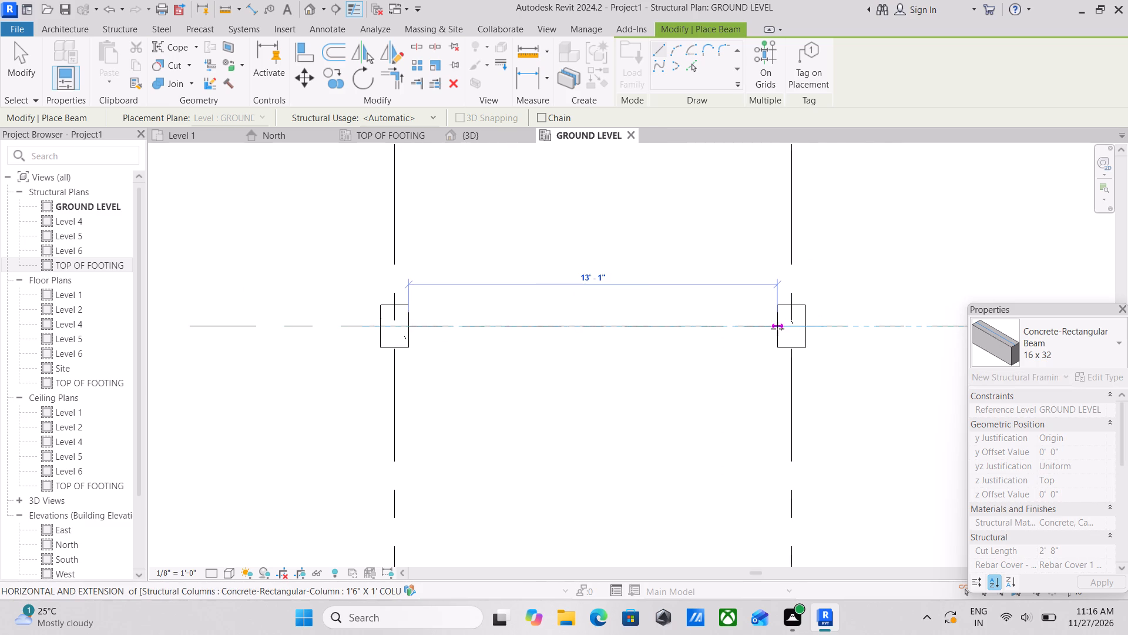
Draw a 16 x 32 concrete beam along grid A, between the facing sides of the columns at grids 2 and 3.
{"action": "middle_click_drag", "start_coordinate": [781, 329], "coordinate": [724, 329]}
{"action": "scroll", "coordinate": [750, 323], "scroll_direction": "up", "scroll_amount": 3}
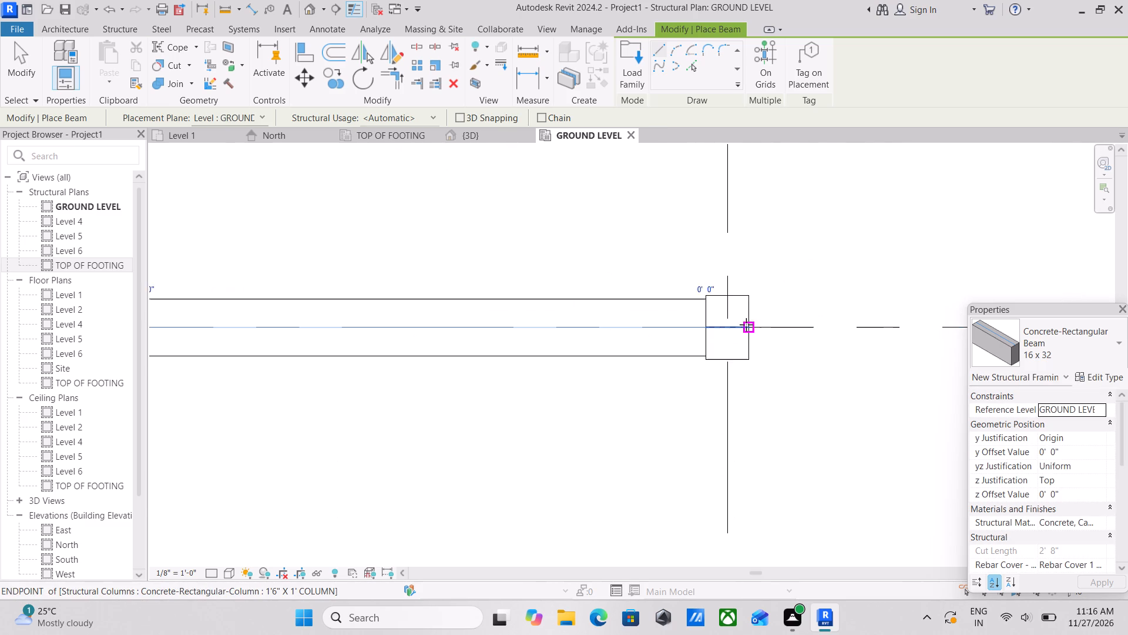
{"action": "scroll", "coordinate": [746, 325], "scroll_direction": "up", "scroll_amount": 2}
{"action": "left_click", "coordinate": [749, 325]}
{"action": "middle_click_drag", "start_coordinate": [865, 314], "coordinate": [838, 314]}
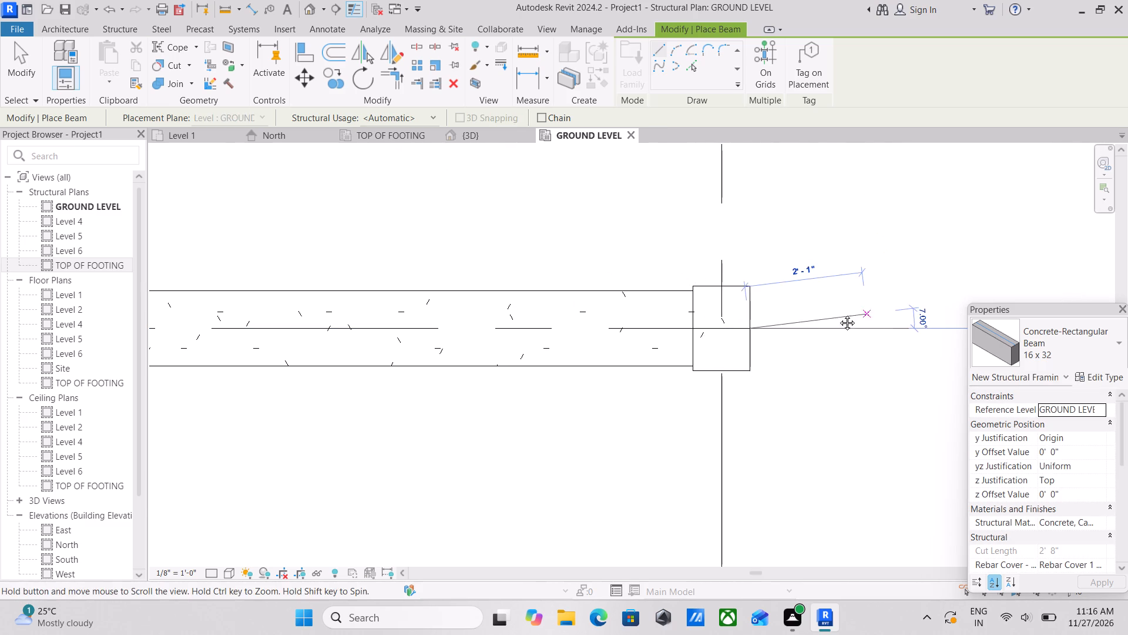
{"action": "middle_click_drag", "start_coordinate": [838, 314], "coordinate": [616, 310]}
{"action": "scroll", "coordinate": [803, 310], "scroll_direction": "down", "scroll_amount": 3}
{"action": "middle_click_drag", "start_coordinate": [803, 310], "coordinate": [652, 323]}
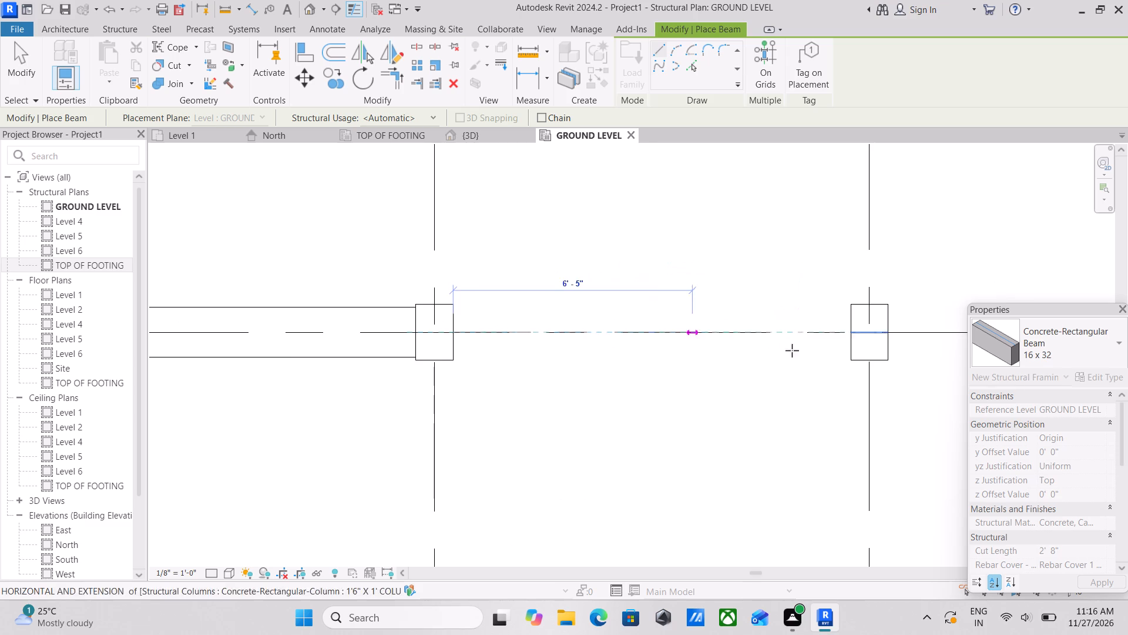
{"action": "left_click", "coordinate": [853, 329]}
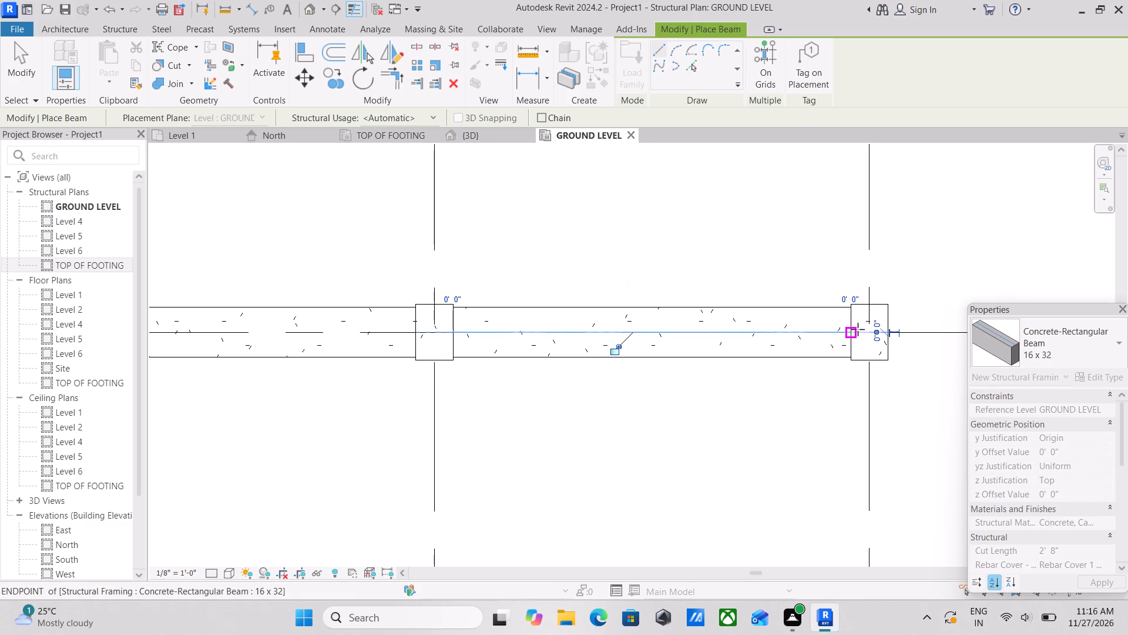
Draw a 16 x 32 concrete beam about 7'-0" long along grid A, between the faces of the columns at grids 3 and 4.
{"action": "middle_click_drag", "start_coordinate": [858, 329], "coordinate": [622, 330]}
{"action": "scroll", "coordinate": [675, 332], "scroll_direction": "up", "scroll_amount": 5}
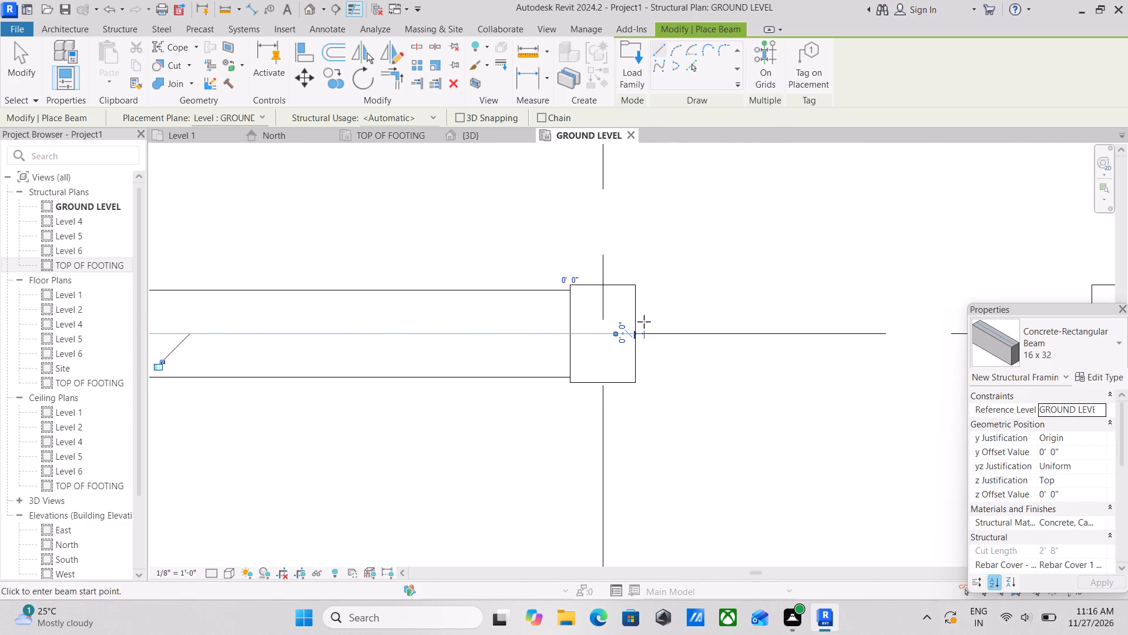
{"action": "scroll", "coordinate": [644, 322], "scroll_direction": "up", "scroll_amount": 11}
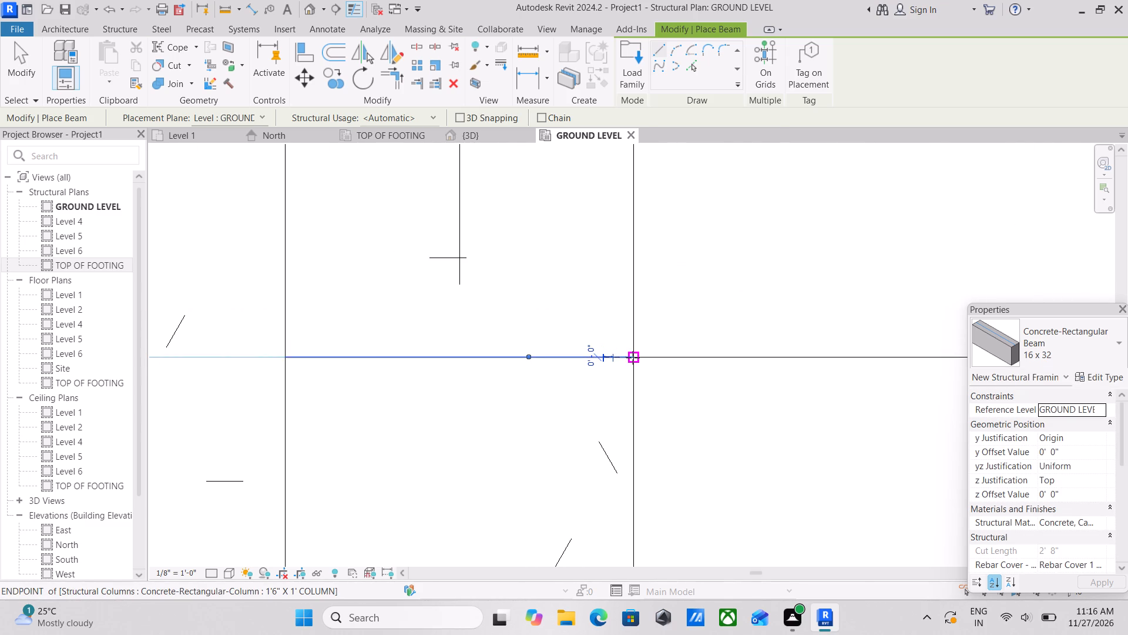
{"action": "left_click", "coordinate": [633, 357]}
{"action": "middle_click_drag", "start_coordinate": [829, 340], "coordinate": [435, 323]}
{"action": "middle_click_drag", "start_coordinate": [826, 323], "coordinate": [480, 315]}
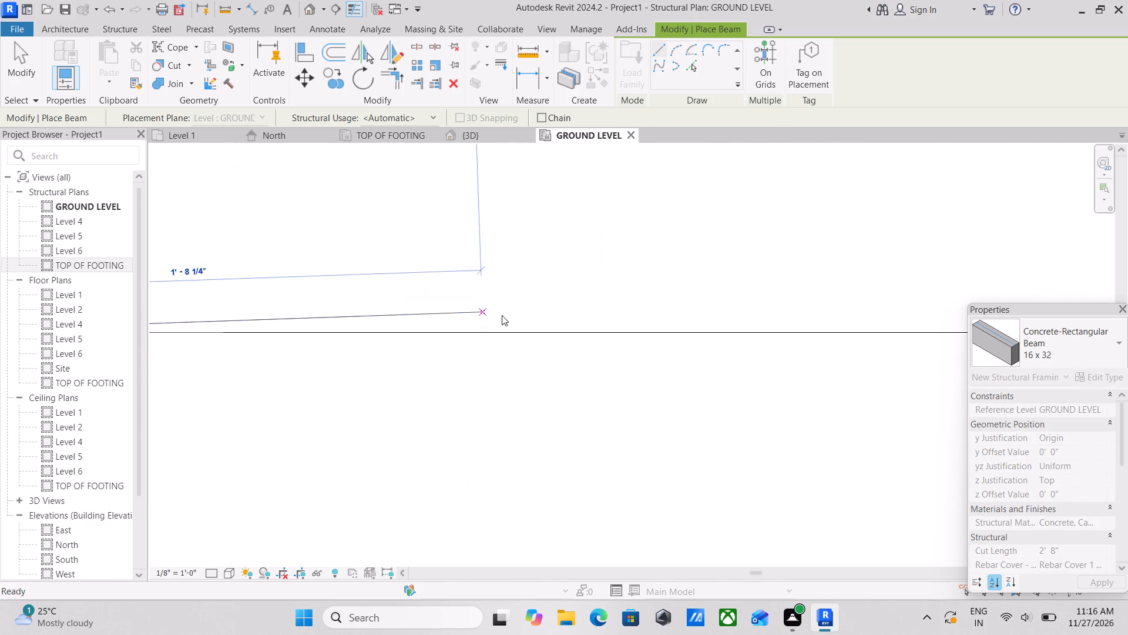
{"action": "middle_click_drag", "start_coordinate": [961, 331], "coordinate": [617, 331]}
{"action": "scroll", "coordinate": [724, 329], "scroll_direction": "down", "scroll_amount": 13}
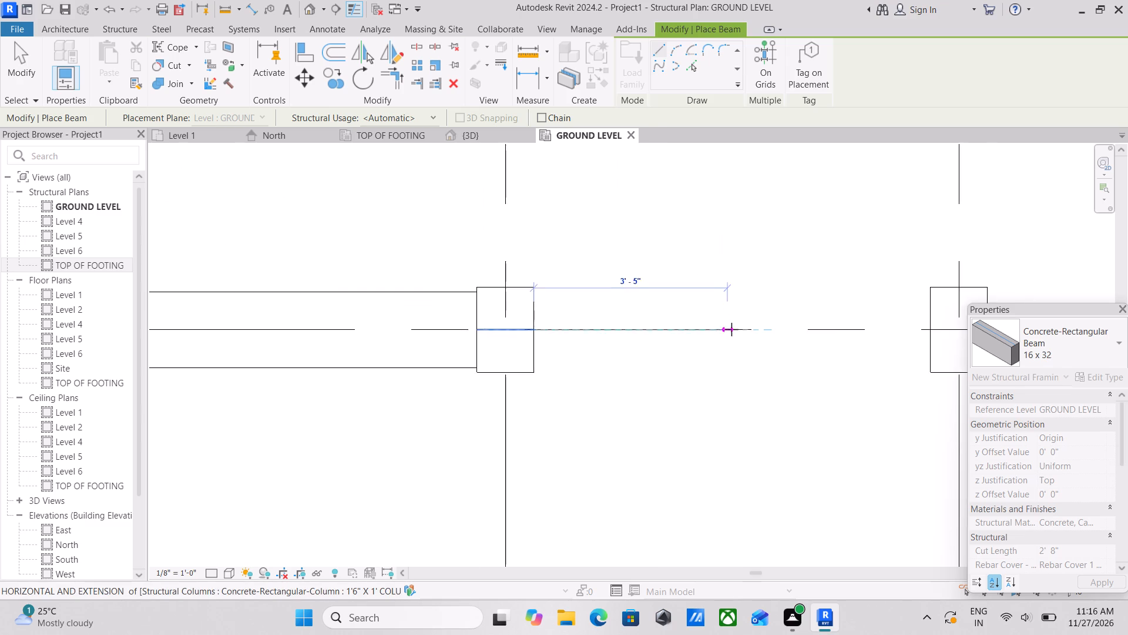
{"action": "scroll", "coordinate": [731, 329], "scroll_direction": "down", "scroll_amount": 2}
{"action": "middle_click_drag", "start_coordinate": [731, 329], "coordinate": [581, 353]}
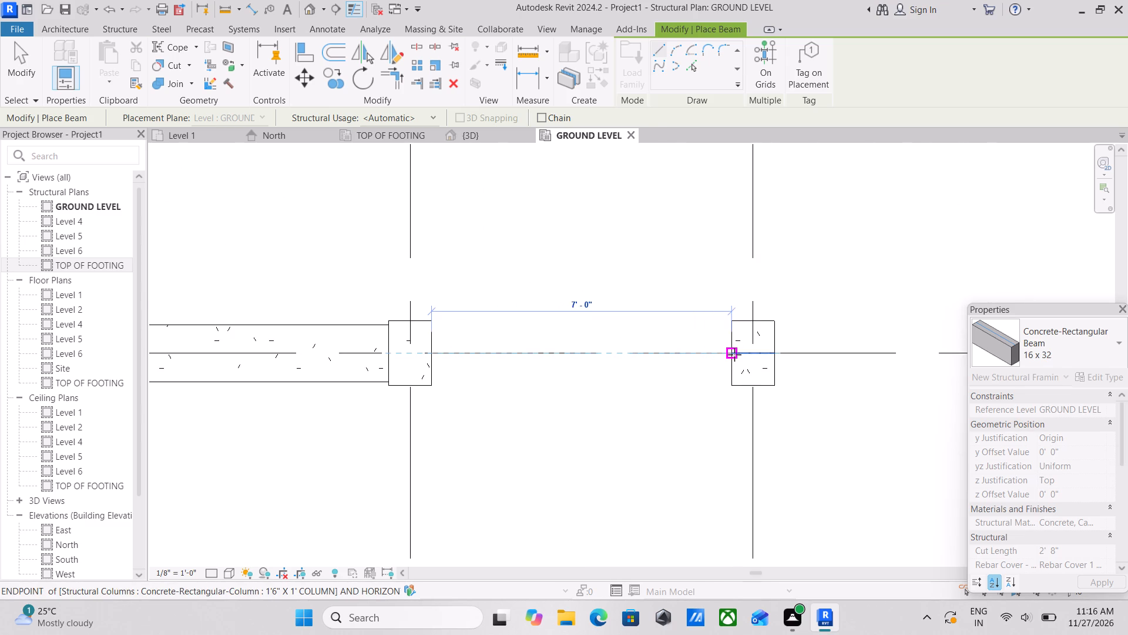
{"action": "left_click", "coordinate": [734, 355]}
Draw a 16 x 32 concrete beam about 10'-6" long along grid A, between the faces of the columns at grids 4 and 5.
{"action": "scroll", "coordinate": [813, 362], "scroll_direction": "up", "scroll_amount": 4}
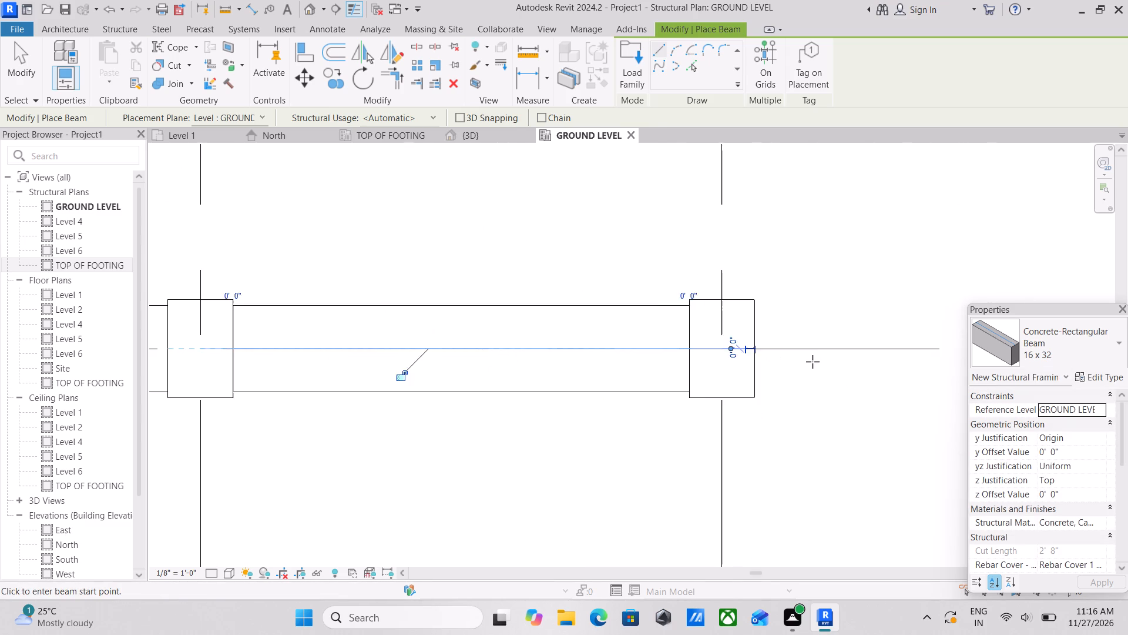
{"action": "scroll", "coordinate": [795, 356], "scroll_direction": "up", "scroll_amount": 9}
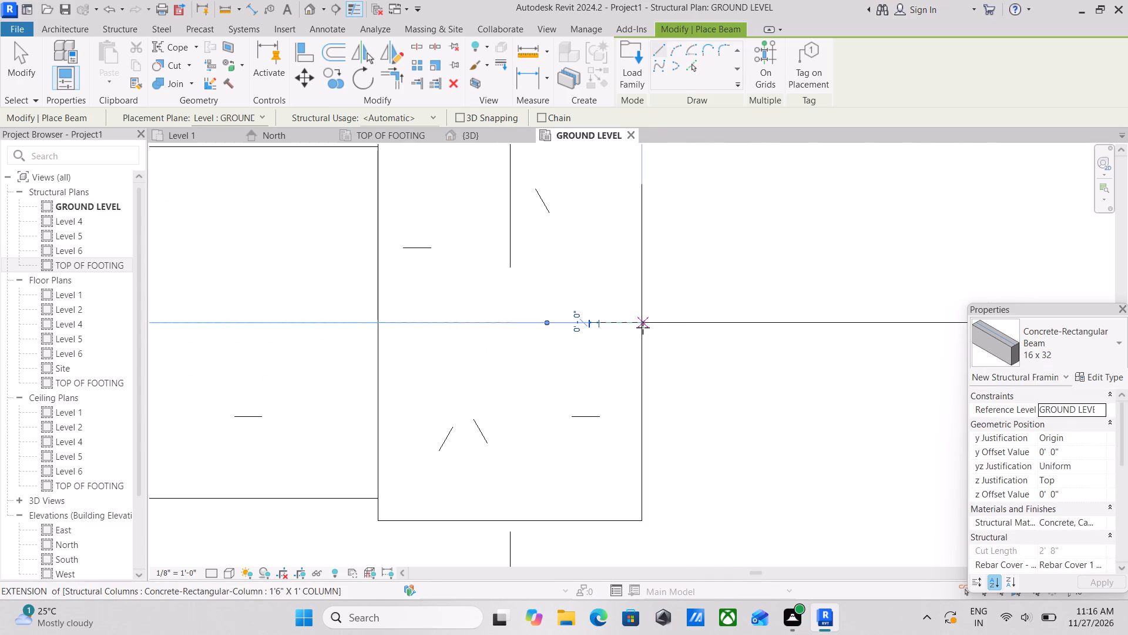
{"action": "left_click", "coordinate": [640, 322]}
{"action": "middle_click_drag", "start_coordinate": [864, 310], "coordinate": [506, 336]}
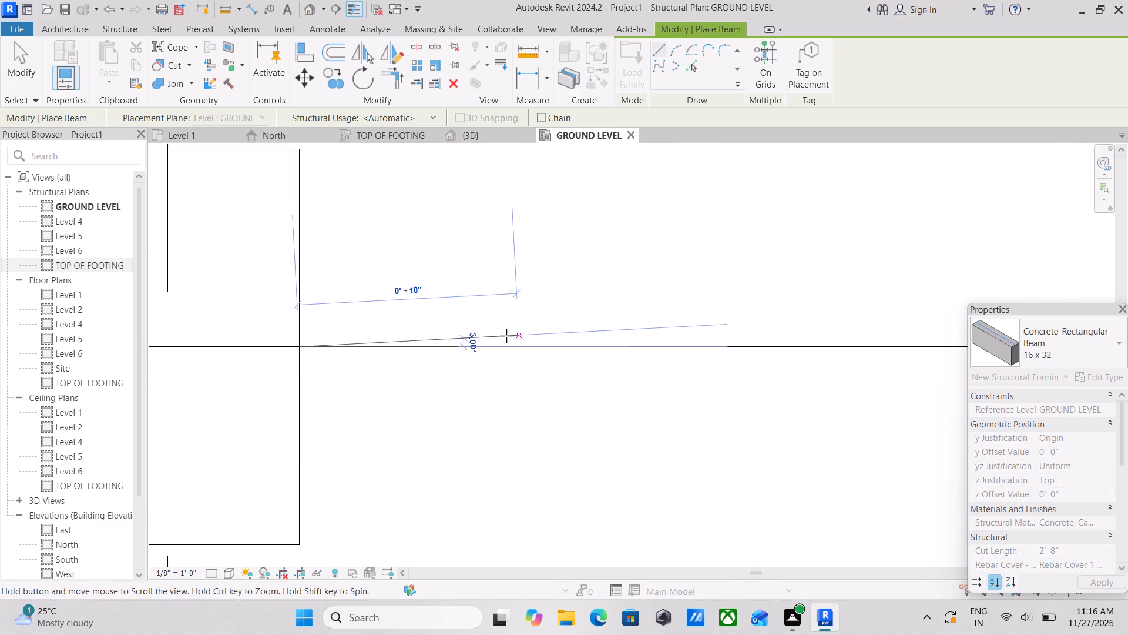
{"action": "middle_click_drag", "start_coordinate": [506, 336], "coordinate": [511, 336]}
{"action": "scroll", "coordinate": [761, 328], "scroll_direction": "down", "scroll_amount": 8}
{"action": "middle_click_drag", "start_coordinate": [745, 322], "coordinate": [504, 302]}
{"action": "scroll", "coordinate": [725, 321], "scroll_direction": "down", "scroll_amount": 4}
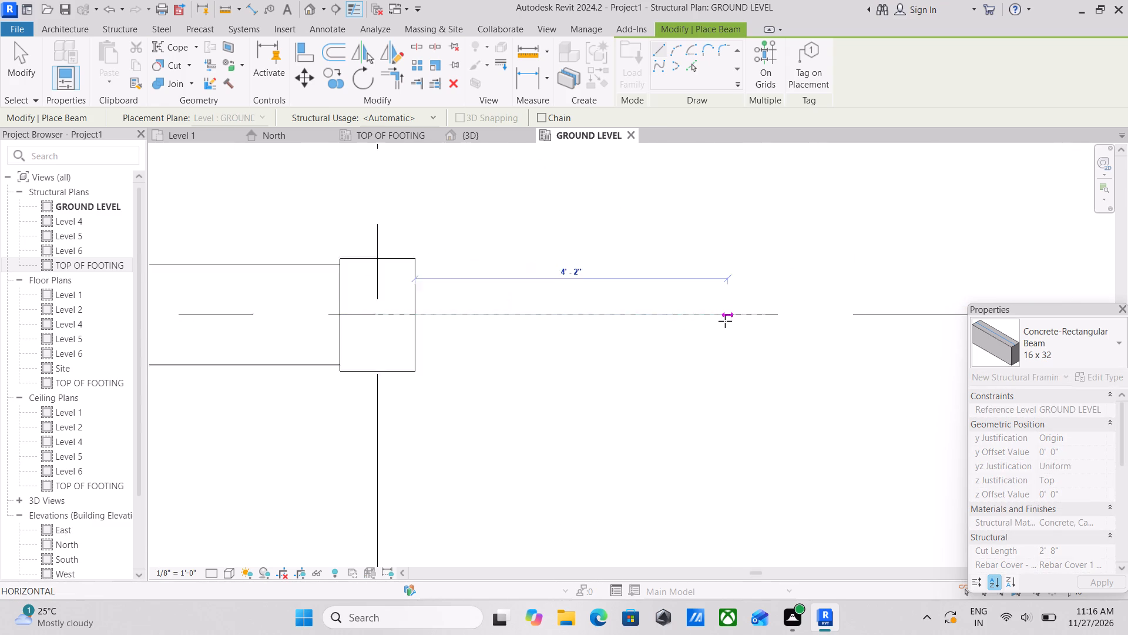
{"action": "scroll", "coordinate": [725, 321], "scroll_direction": "down", "scroll_amount": 6}
{"action": "middle_click_drag", "start_coordinate": [760, 316], "coordinate": [550, 376]}
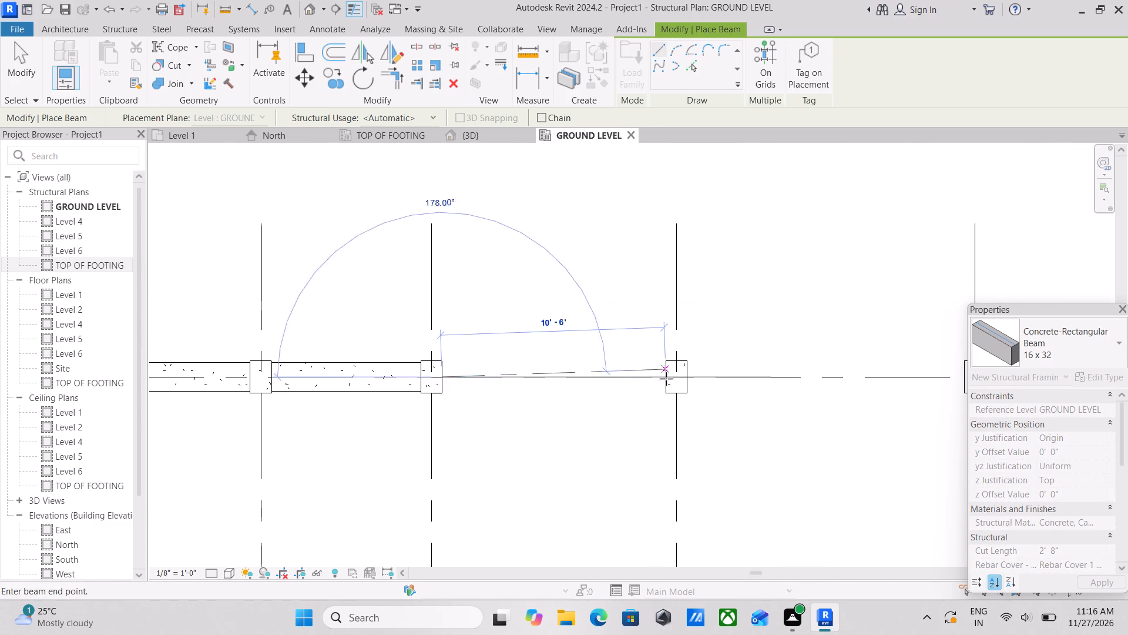
{"action": "left_click", "coordinate": [666, 378]}
Draw a 16 x 32 concrete beam about 13'-0" long along grid A, between the faces of the columns at grids 5 and 6.
{"action": "scroll", "coordinate": [675, 378], "scroll_direction": "up", "scroll_amount": 10}
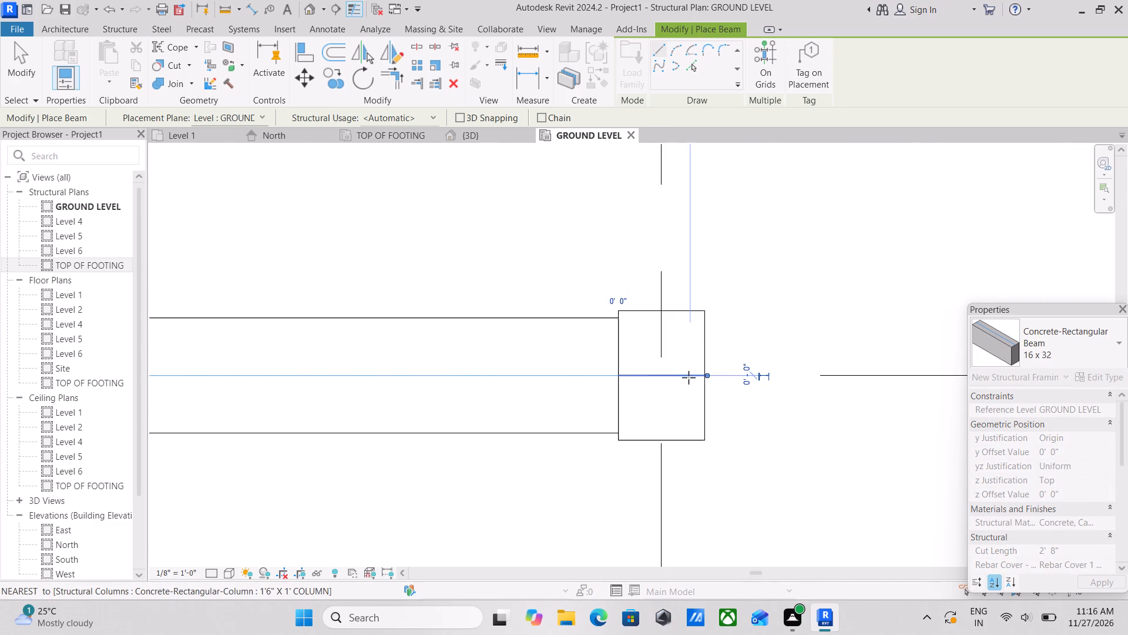
{"action": "scroll", "coordinate": [689, 377], "scroll_direction": "up", "scroll_amount": 19}
{"action": "scroll", "coordinate": [758, 370], "scroll_direction": "up", "scroll_amount": 4}
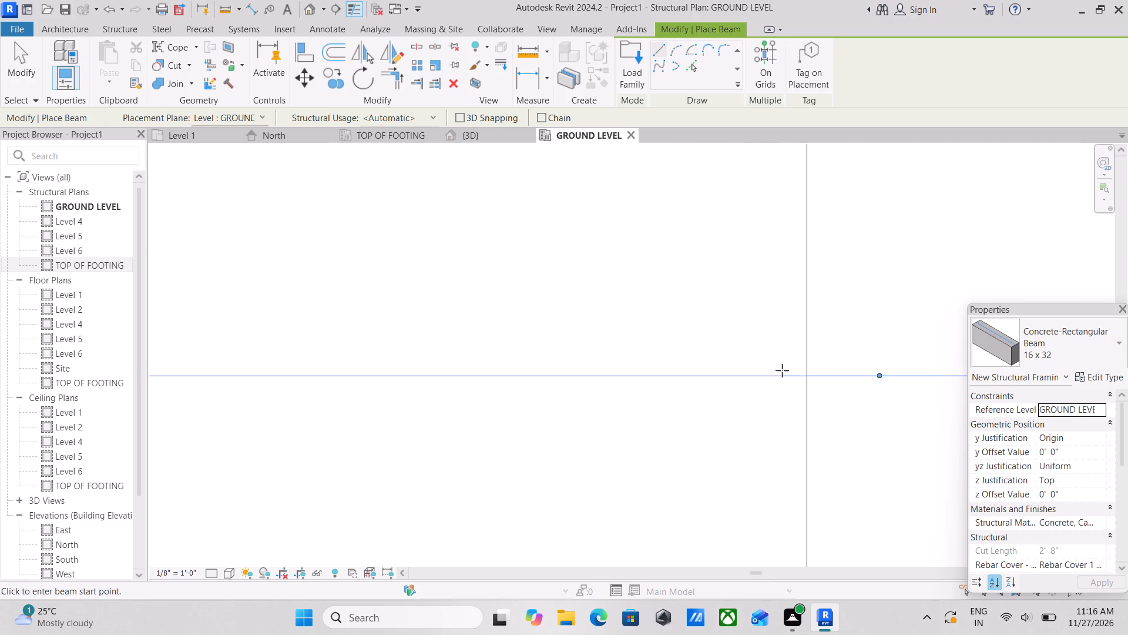
{"action": "left_click", "coordinate": [807, 373]}
{"action": "scroll", "coordinate": [889, 318], "scroll_direction": "down", "scroll_amount": 1}
{"action": "middle_click_drag", "start_coordinate": [889, 318], "coordinate": [864, 318]}
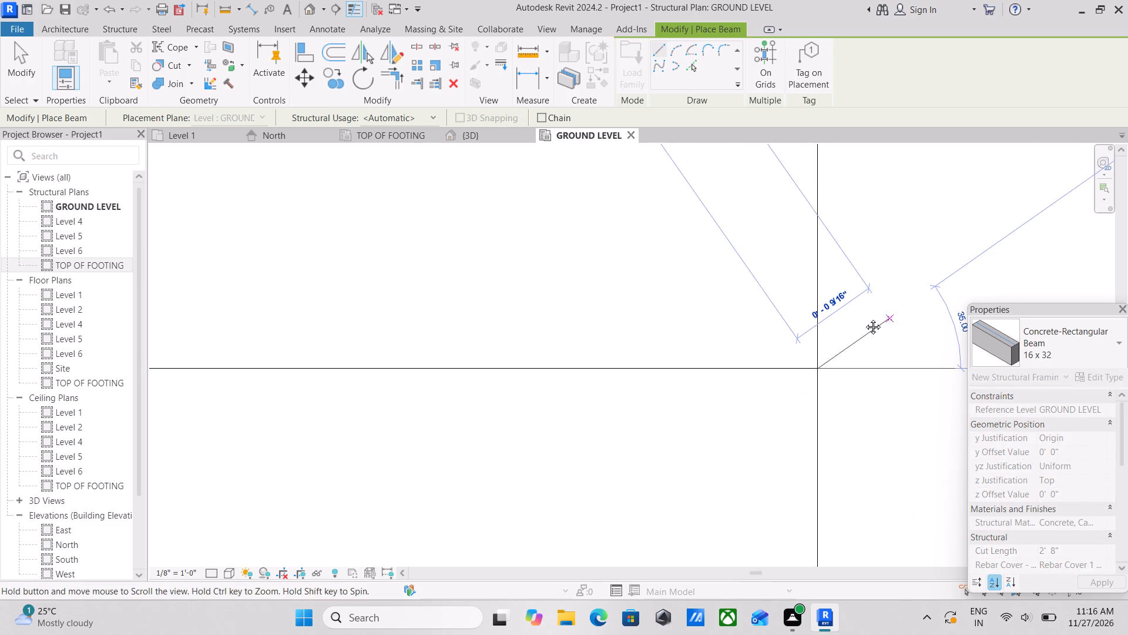
{"action": "middle_click_drag", "start_coordinate": [864, 318], "coordinate": [342, 322]}
{"action": "scroll", "coordinate": [345, 326], "scroll_direction": "down", "scroll_amount": 20}
{"action": "scroll", "coordinate": [345, 326], "scroll_direction": "down", "scroll_amount": 8}
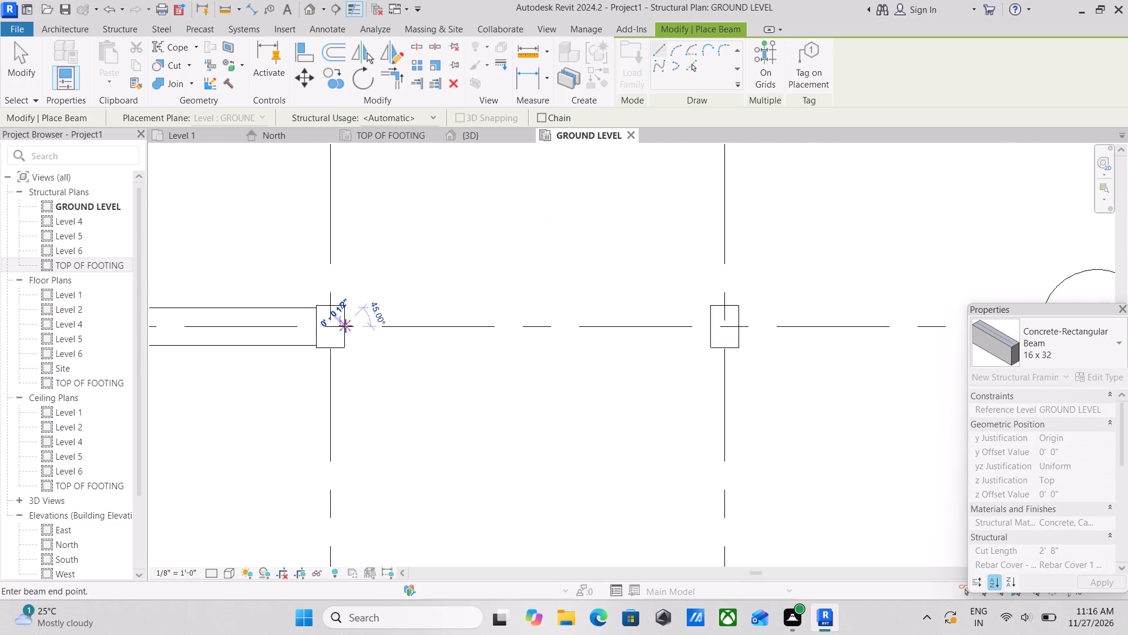
{"action": "scroll", "coordinate": [345, 326], "scroll_direction": "down", "scroll_amount": 12}
{"action": "scroll", "coordinate": [421, 325], "scroll_direction": "up", "scroll_amount": 3}
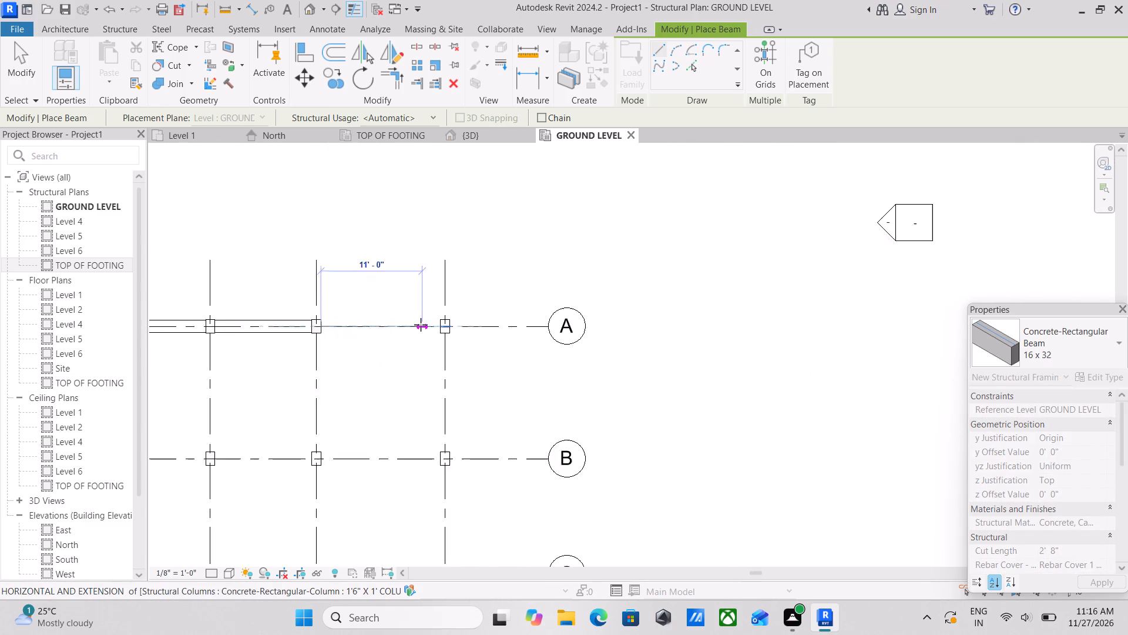
{"action": "scroll", "coordinate": [421, 325], "scroll_direction": "up", "scroll_amount": 1}
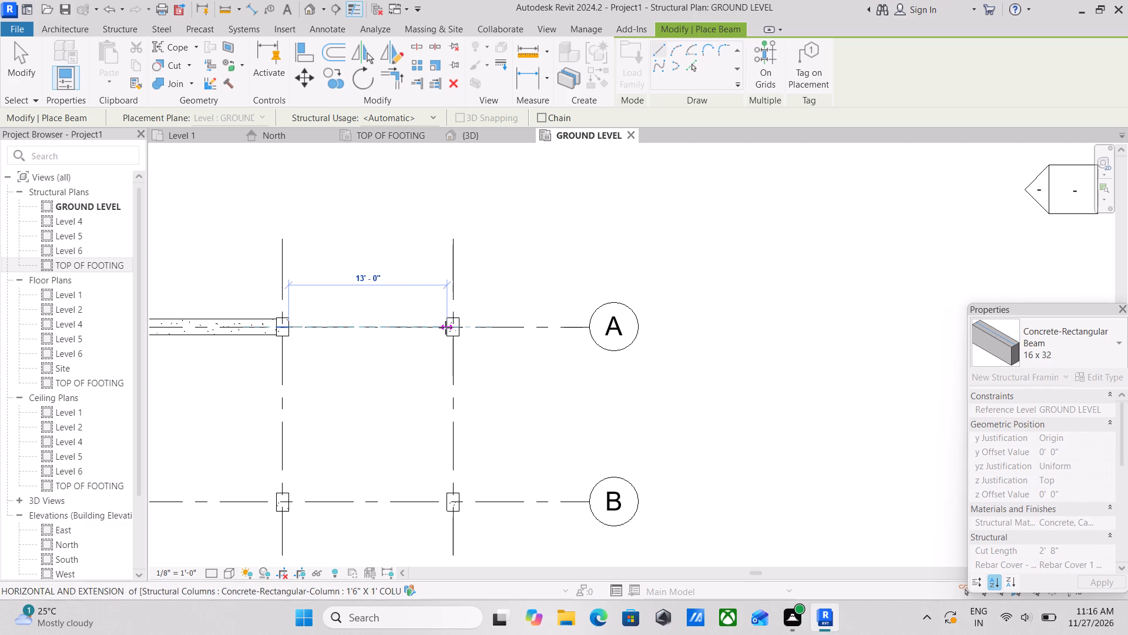
{"action": "scroll", "coordinate": [445, 327], "scroll_direction": "up", "scroll_amount": 4}
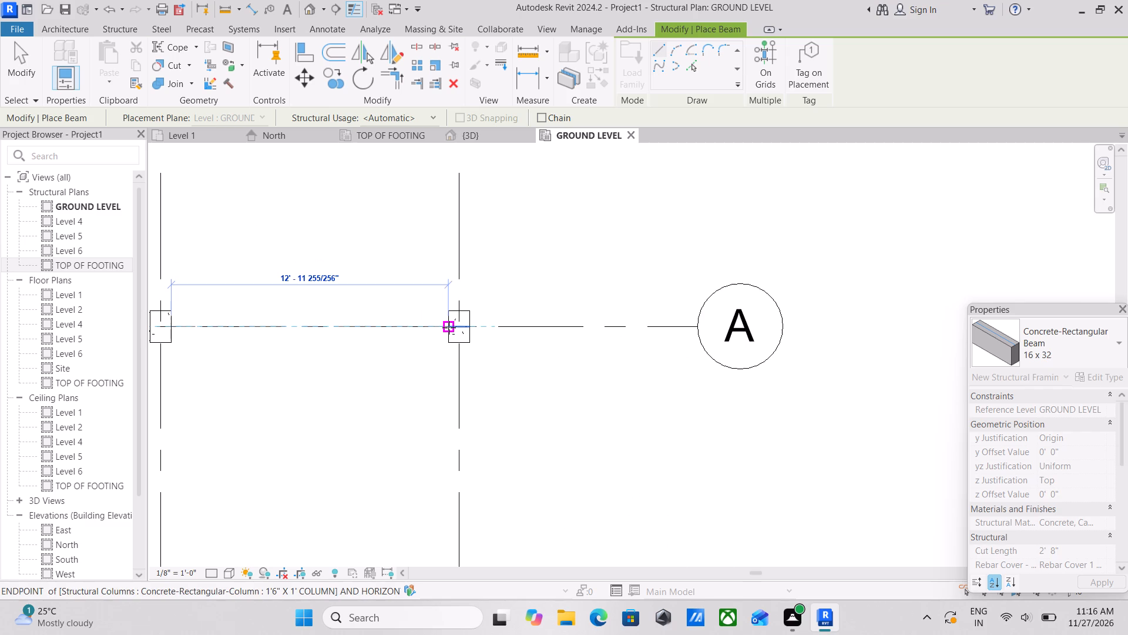
{"action": "left_click", "coordinate": [449, 327]}
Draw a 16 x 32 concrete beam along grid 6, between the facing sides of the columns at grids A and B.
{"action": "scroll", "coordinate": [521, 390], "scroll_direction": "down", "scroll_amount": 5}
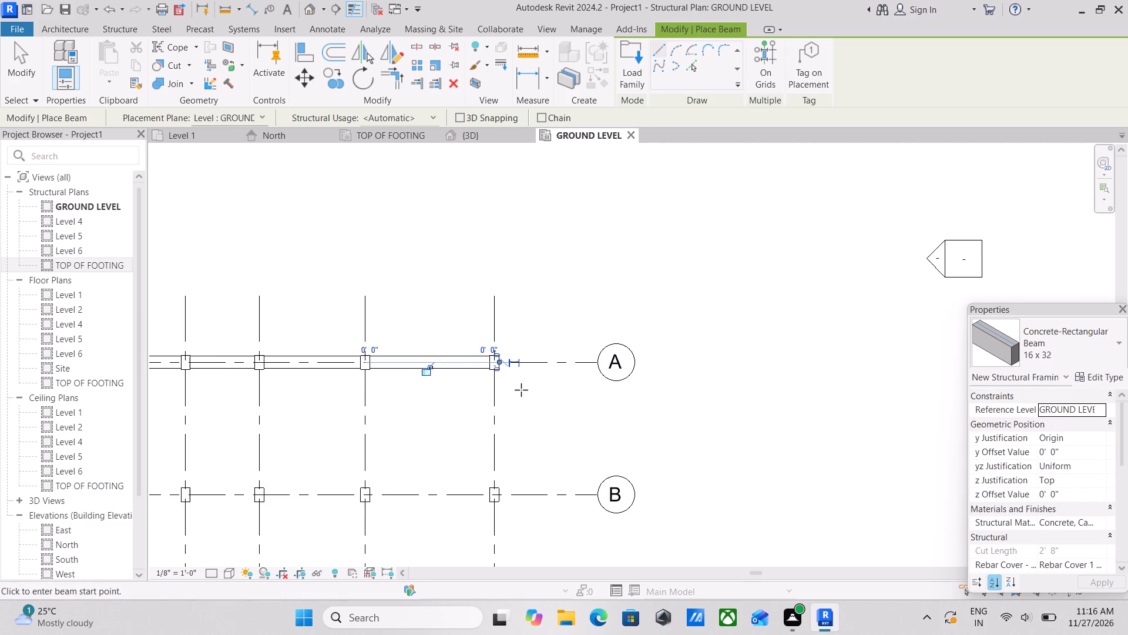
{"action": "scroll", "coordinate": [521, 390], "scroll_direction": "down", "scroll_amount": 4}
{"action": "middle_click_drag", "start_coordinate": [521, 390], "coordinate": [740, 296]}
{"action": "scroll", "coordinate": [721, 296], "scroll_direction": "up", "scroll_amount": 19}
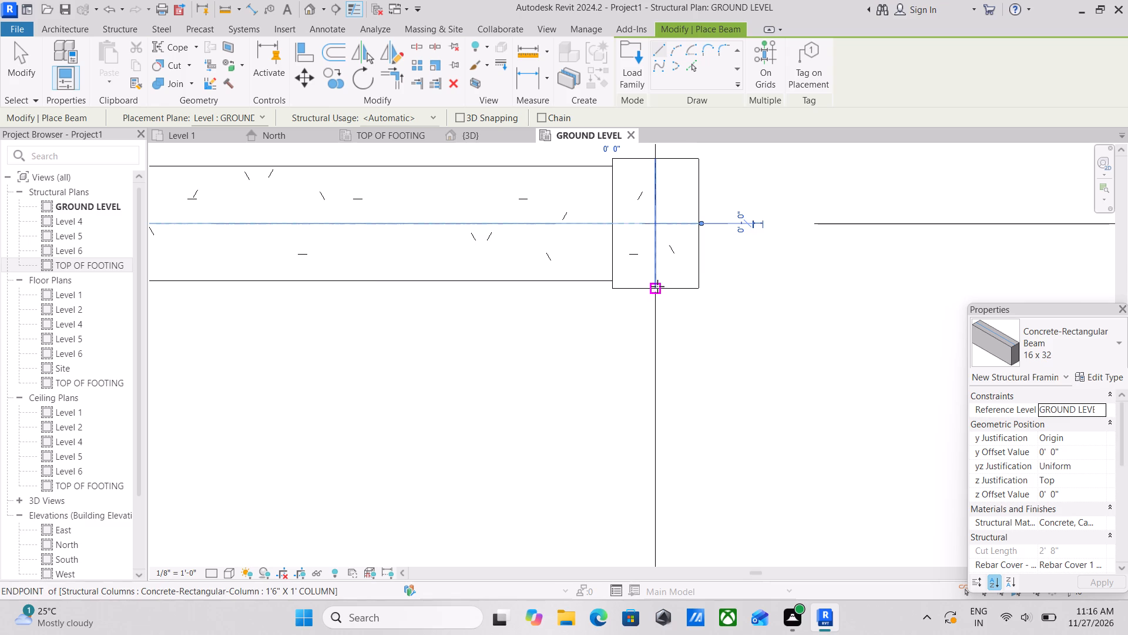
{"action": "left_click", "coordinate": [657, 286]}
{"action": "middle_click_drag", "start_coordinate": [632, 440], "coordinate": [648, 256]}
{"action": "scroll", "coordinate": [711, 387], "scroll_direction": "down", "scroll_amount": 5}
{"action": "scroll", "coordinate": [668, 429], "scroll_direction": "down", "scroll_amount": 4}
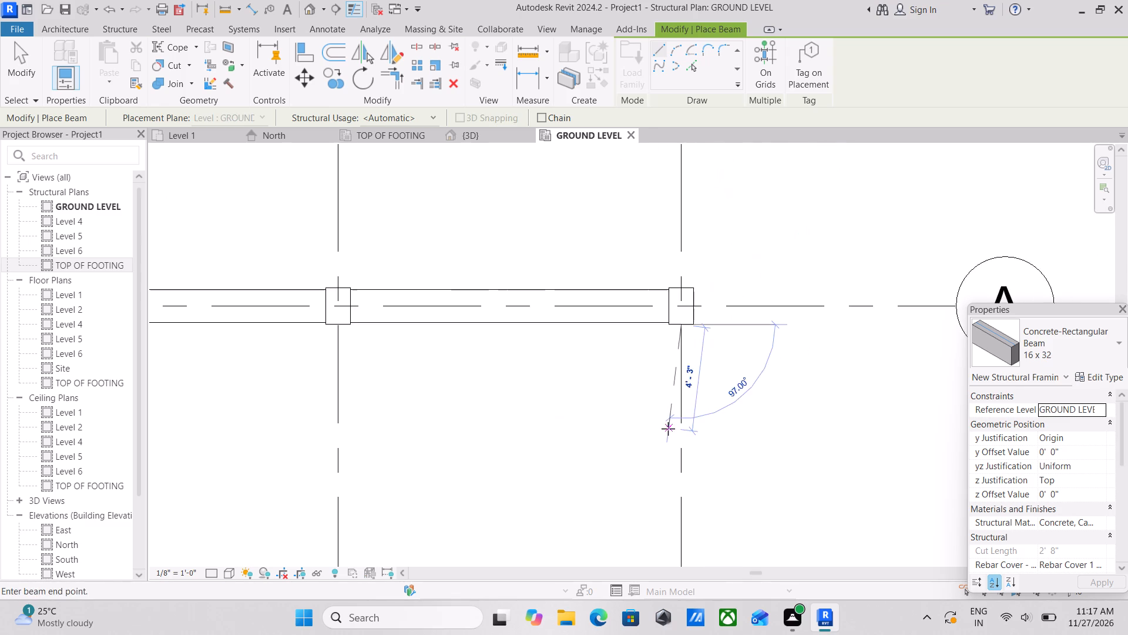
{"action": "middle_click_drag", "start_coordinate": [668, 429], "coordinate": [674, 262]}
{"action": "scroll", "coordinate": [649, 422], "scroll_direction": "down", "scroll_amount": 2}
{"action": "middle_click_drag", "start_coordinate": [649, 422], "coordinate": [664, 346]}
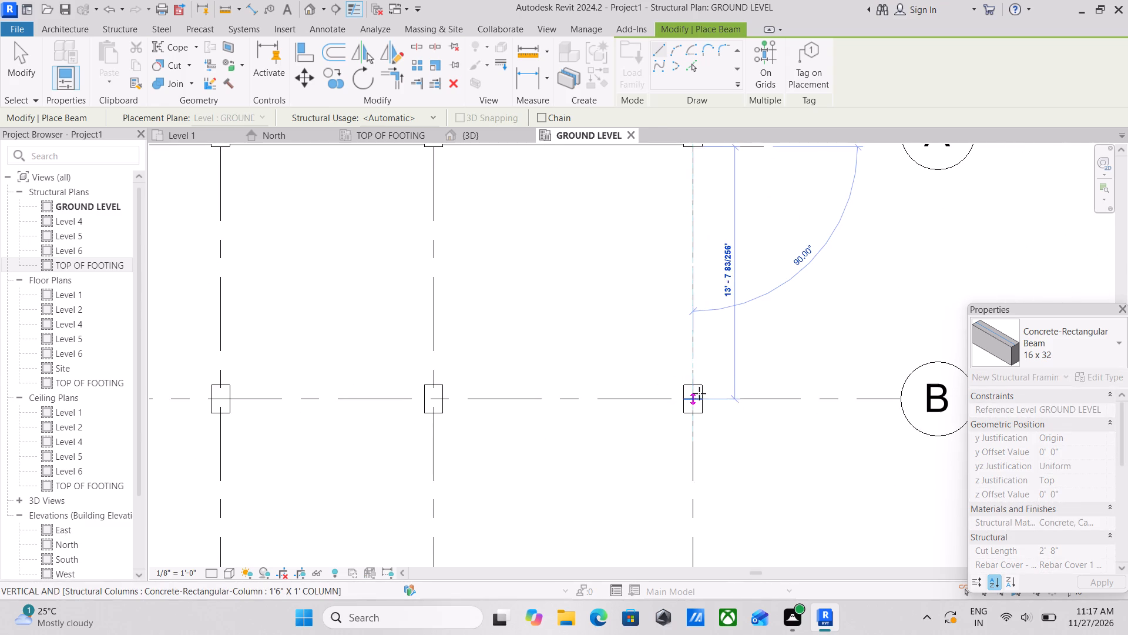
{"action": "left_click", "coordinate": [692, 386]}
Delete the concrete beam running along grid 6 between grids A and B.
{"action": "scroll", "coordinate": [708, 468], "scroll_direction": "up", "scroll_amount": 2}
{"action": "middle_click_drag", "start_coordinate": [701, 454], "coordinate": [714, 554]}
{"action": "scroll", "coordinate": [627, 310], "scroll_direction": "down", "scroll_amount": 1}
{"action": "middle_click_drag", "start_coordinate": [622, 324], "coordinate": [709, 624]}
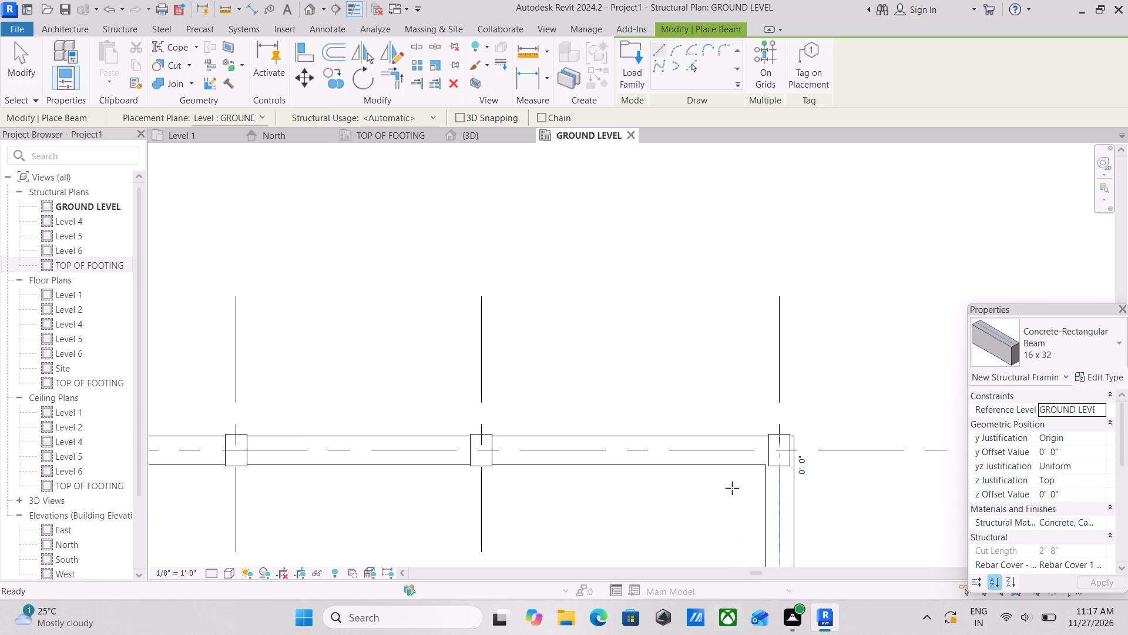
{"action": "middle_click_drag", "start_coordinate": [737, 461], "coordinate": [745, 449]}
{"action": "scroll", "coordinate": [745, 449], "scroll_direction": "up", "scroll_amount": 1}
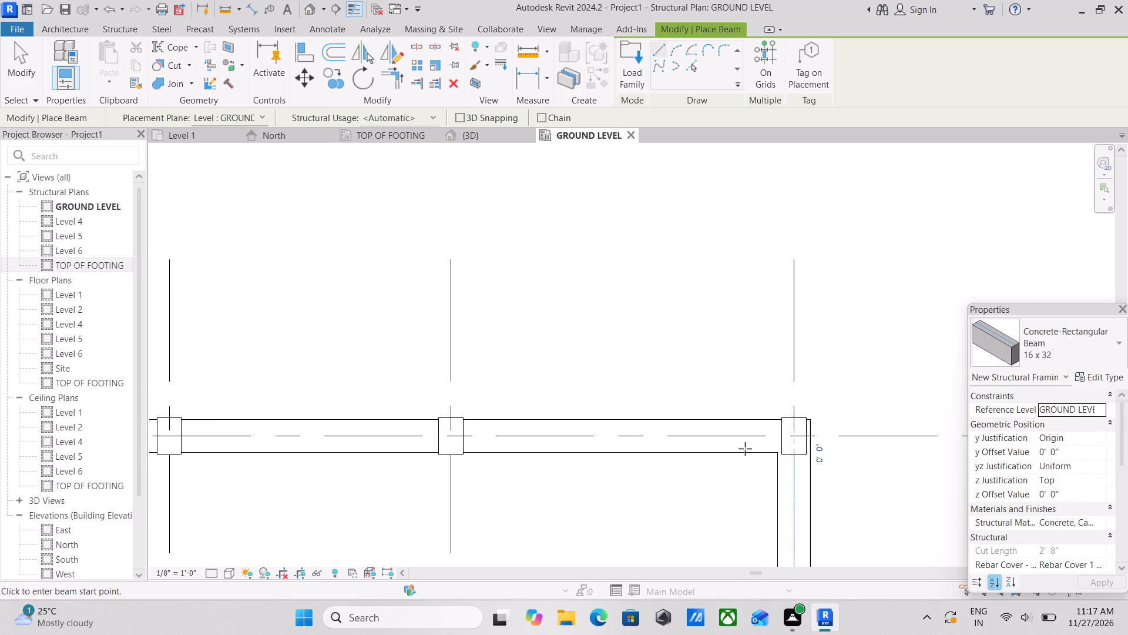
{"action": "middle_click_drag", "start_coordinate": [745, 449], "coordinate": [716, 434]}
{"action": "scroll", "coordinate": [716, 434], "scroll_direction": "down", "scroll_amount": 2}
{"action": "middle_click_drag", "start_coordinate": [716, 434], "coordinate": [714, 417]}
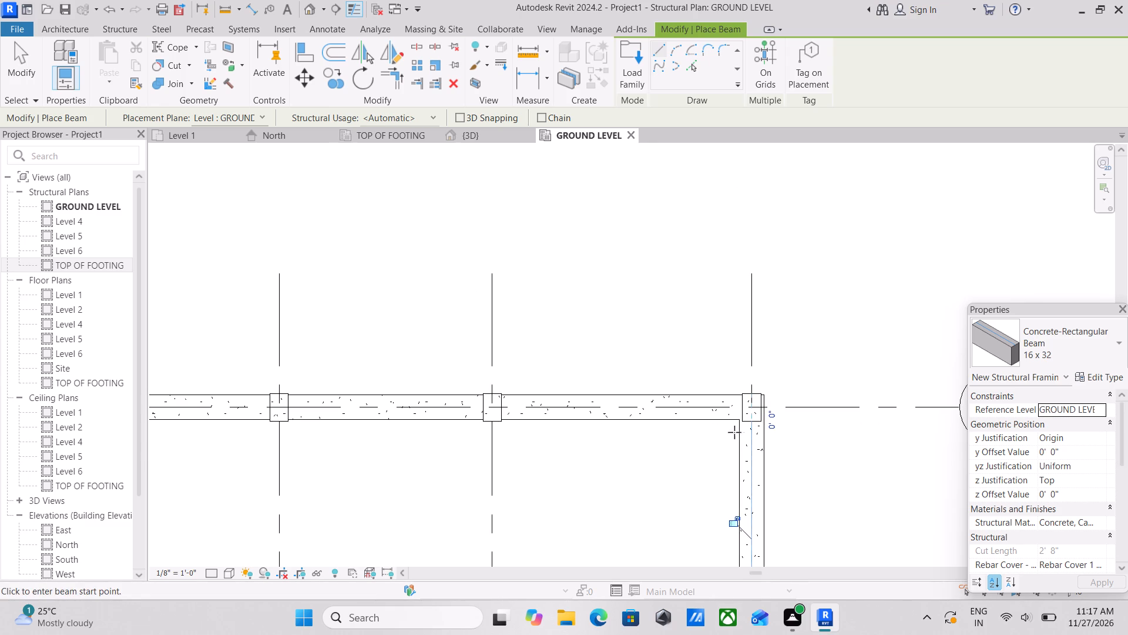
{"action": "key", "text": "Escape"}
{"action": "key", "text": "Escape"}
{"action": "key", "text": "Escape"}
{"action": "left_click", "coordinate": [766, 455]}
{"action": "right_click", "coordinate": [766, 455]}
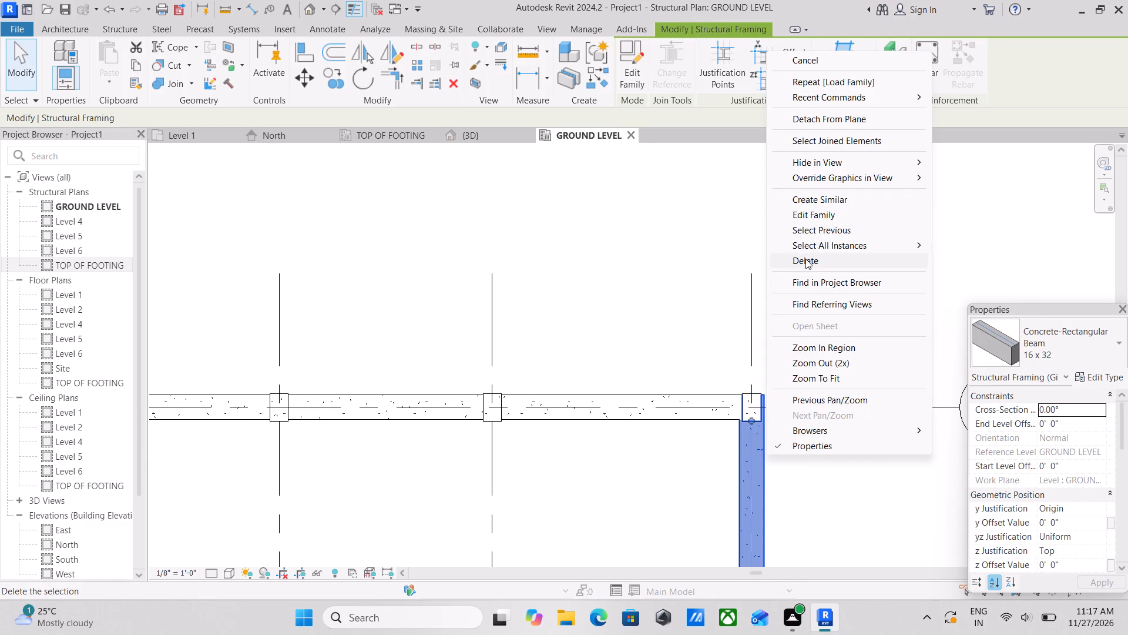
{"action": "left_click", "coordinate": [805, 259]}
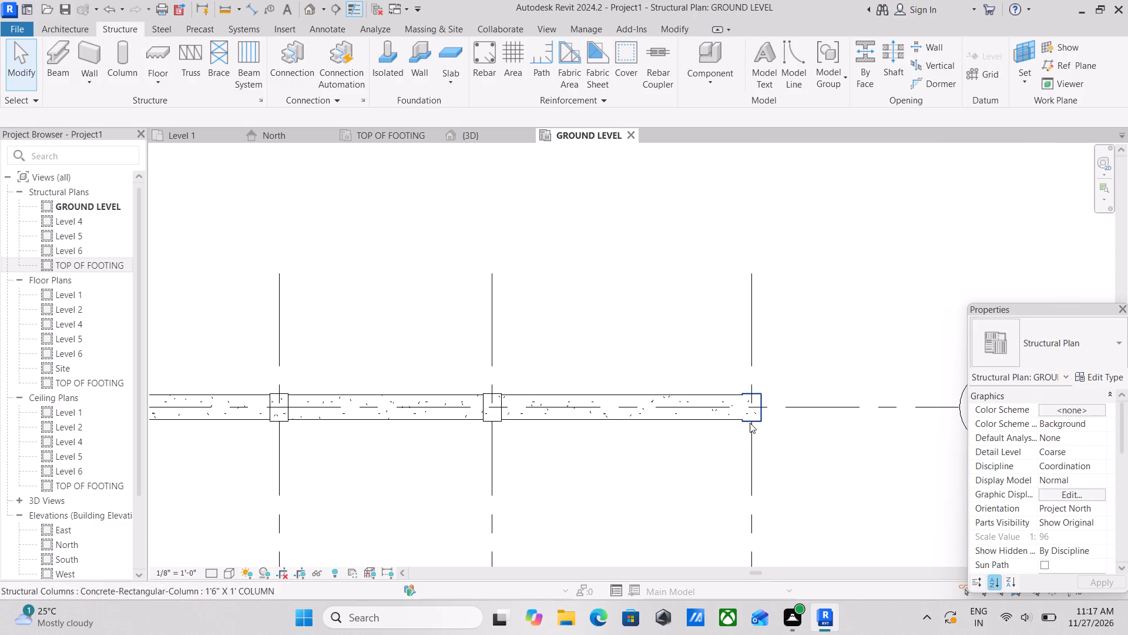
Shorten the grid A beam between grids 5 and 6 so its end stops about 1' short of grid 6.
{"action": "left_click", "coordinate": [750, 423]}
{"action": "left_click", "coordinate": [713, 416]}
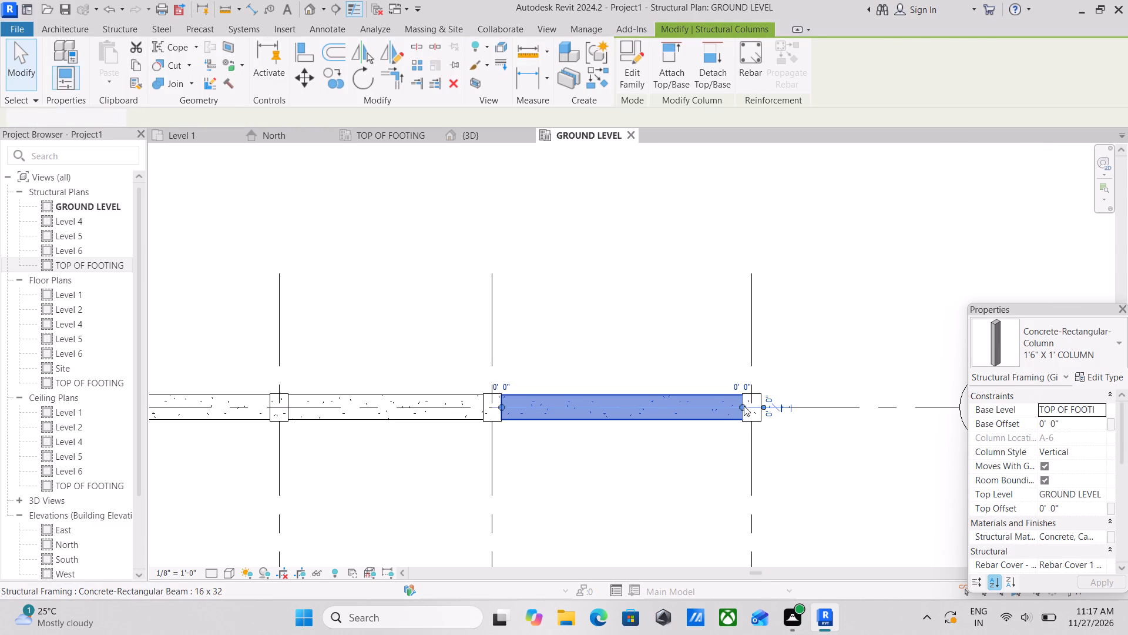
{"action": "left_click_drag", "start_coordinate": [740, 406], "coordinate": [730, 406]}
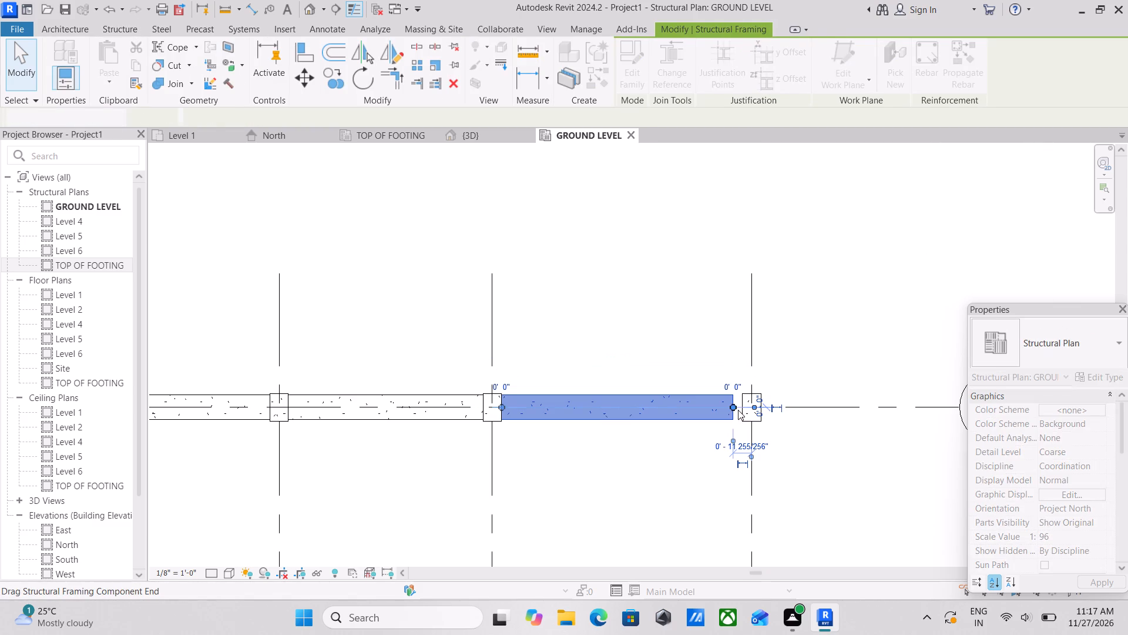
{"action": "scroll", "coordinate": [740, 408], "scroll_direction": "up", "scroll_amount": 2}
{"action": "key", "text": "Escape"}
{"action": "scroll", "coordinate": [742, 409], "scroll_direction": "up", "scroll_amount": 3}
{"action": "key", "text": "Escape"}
Extend the grid A beam between grids 5 and 6 so its end meets the near face of the grid 6 column.
{"action": "left_click", "coordinate": [714, 395]}
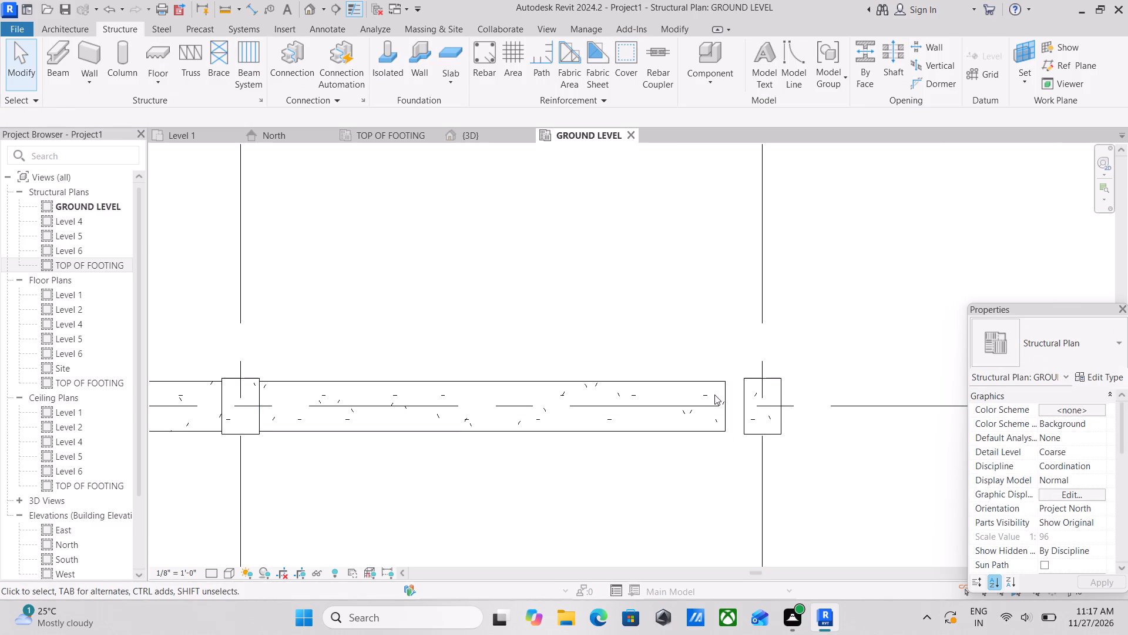
{"action": "scroll", "coordinate": [722, 390], "scroll_direction": "up", "scroll_amount": 1}
{"action": "left_click", "coordinate": [724, 389]}
{"action": "scroll", "coordinate": [737, 387], "scroll_direction": "up", "scroll_amount": 2}
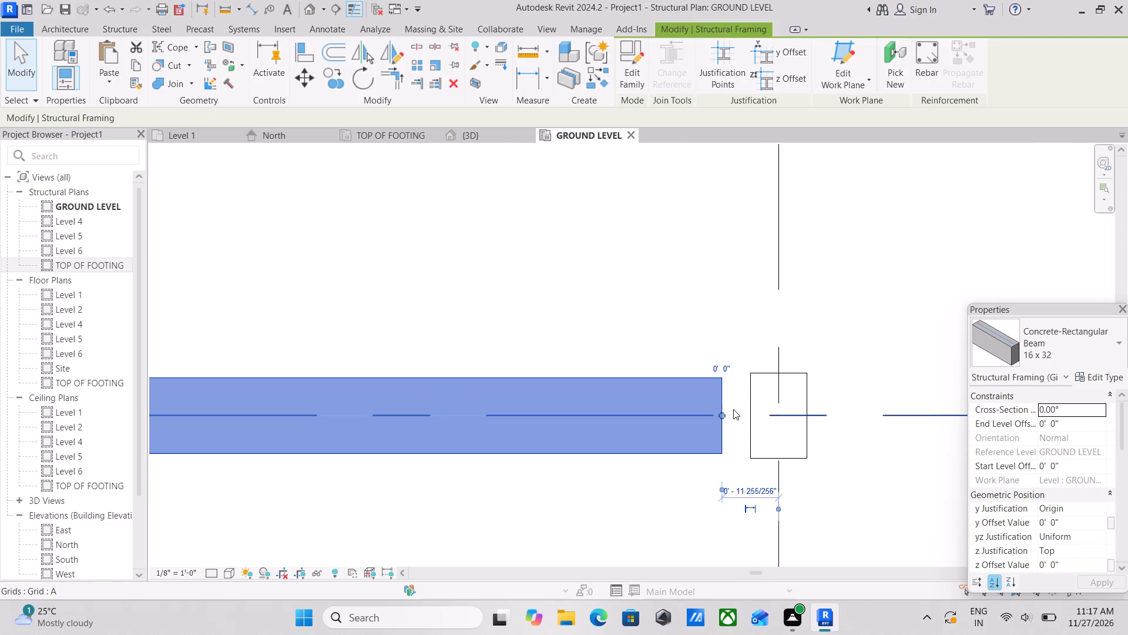
{"action": "scroll", "coordinate": [733, 409], "scroll_direction": "up", "scroll_amount": 3}
{"action": "left_click_drag", "start_coordinate": [716, 413], "coordinate": [746, 413]}
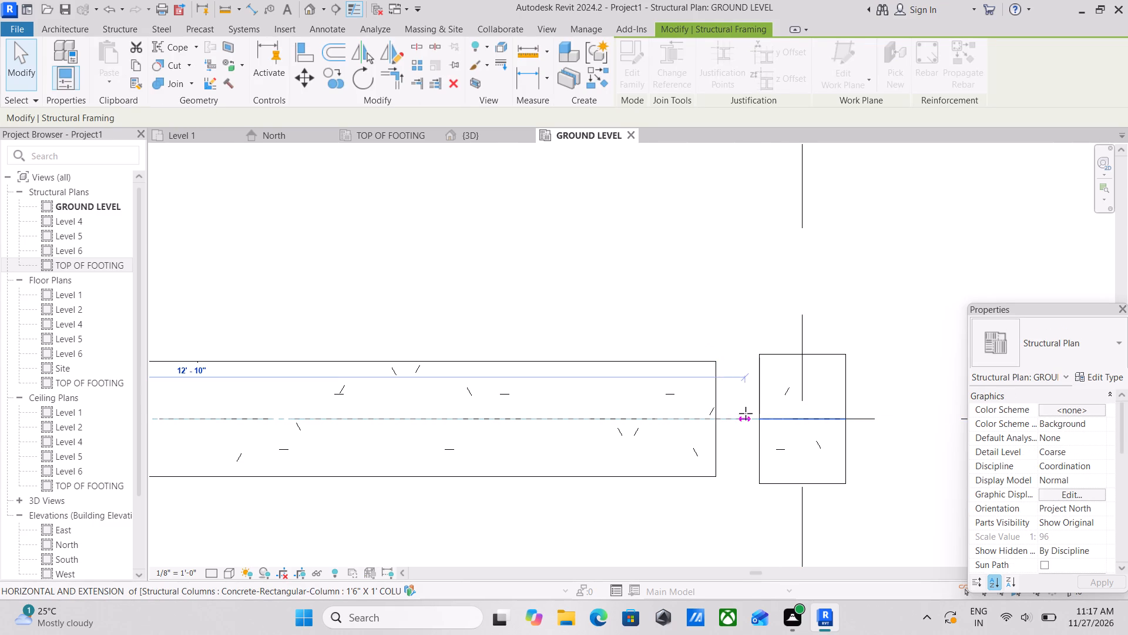
{"action": "left_click_drag", "start_coordinate": [746, 413], "coordinate": [756, 413]}
Open the type properties of the 16 x 32 beam on grid A between grids 5 and 6.
{"action": "scroll", "coordinate": [756, 413], "scroll_direction": "down", "scroll_amount": 3}
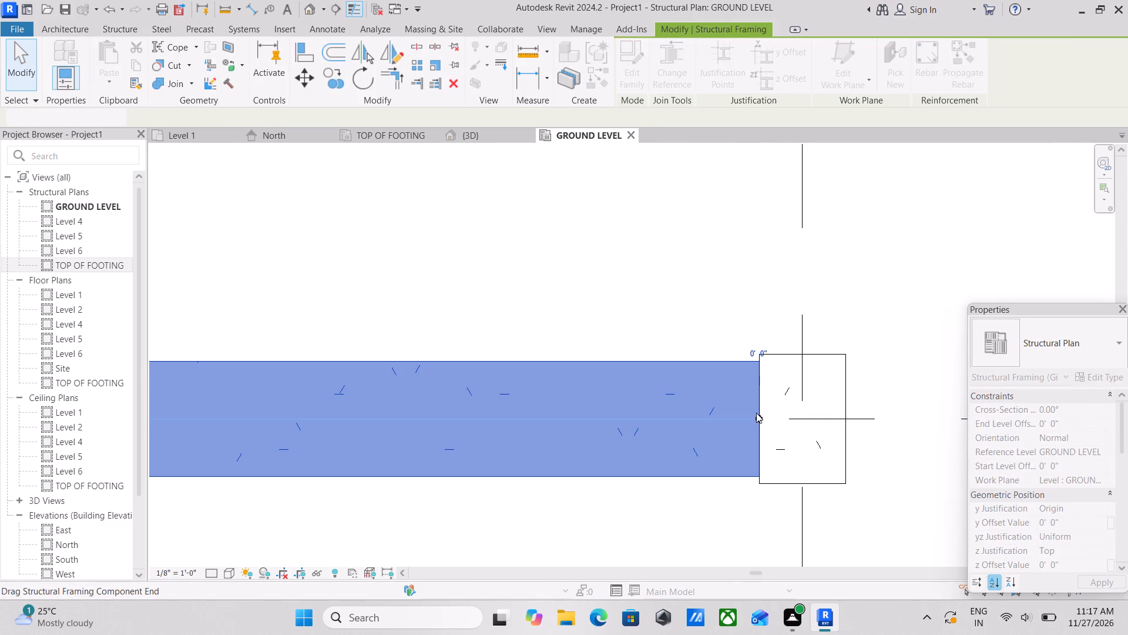
{"action": "scroll", "coordinate": [621, 467], "scroll_direction": "down", "scroll_amount": 6}
{"action": "middle_click_drag", "start_coordinate": [603, 484], "coordinate": [670, 286]}
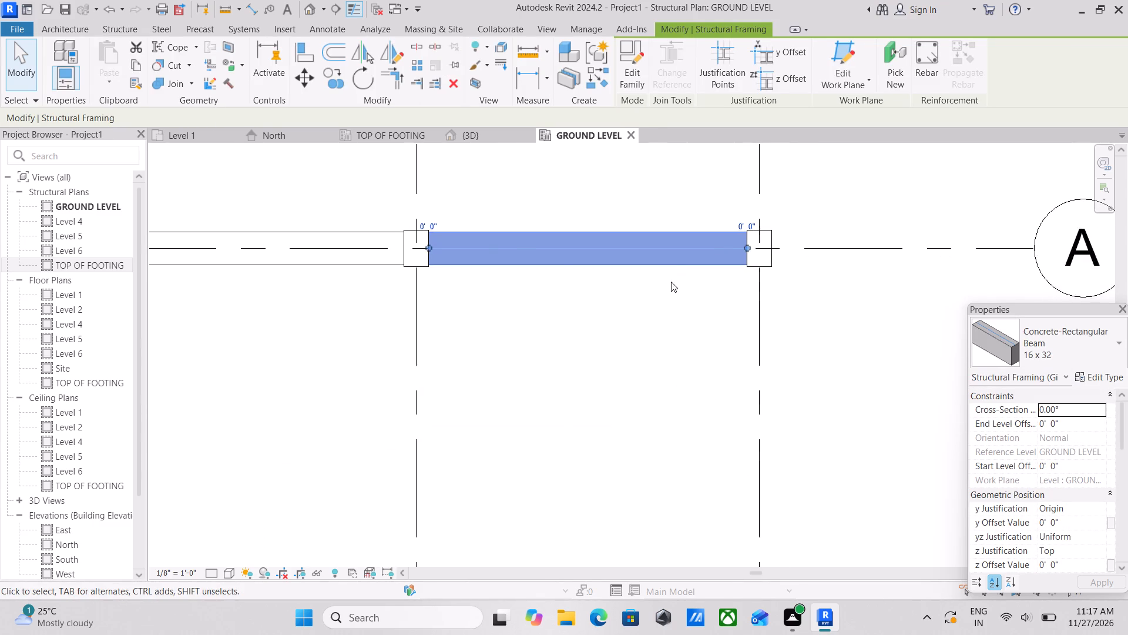
{"action": "scroll", "coordinate": [665, 442], "scroll_direction": "down", "scroll_amount": 2}
{"action": "middle_click_drag", "start_coordinate": [665, 442], "coordinate": [668, 430]}
{"action": "middle_click_drag", "start_coordinate": [633, 405], "coordinate": [538, 444]}
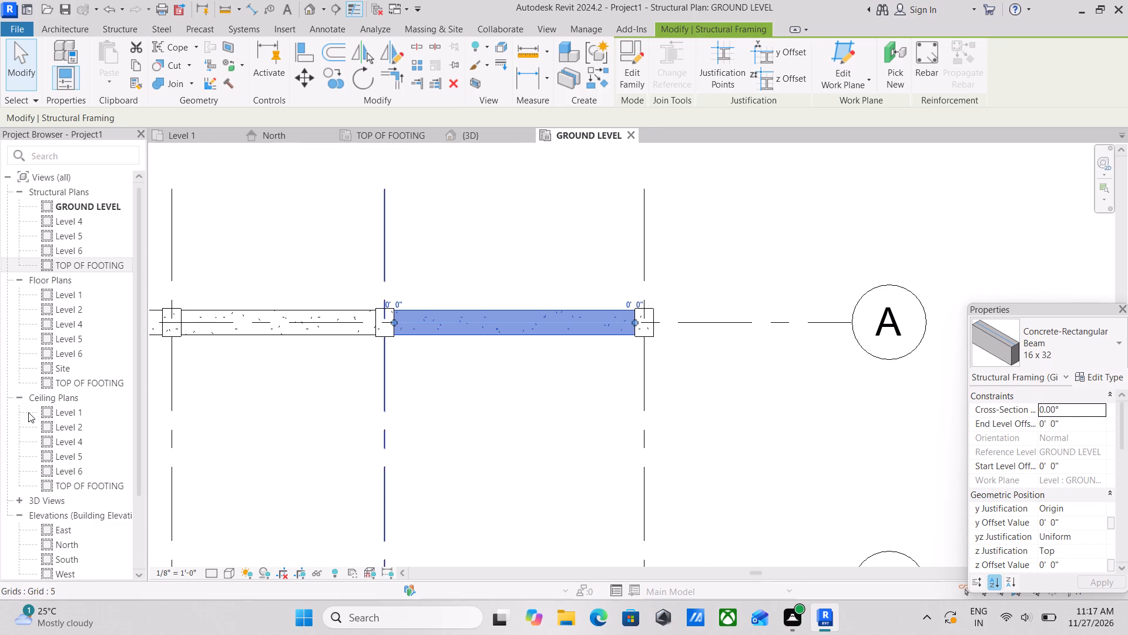
{"action": "left_click", "coordinate": [1096, 375]}
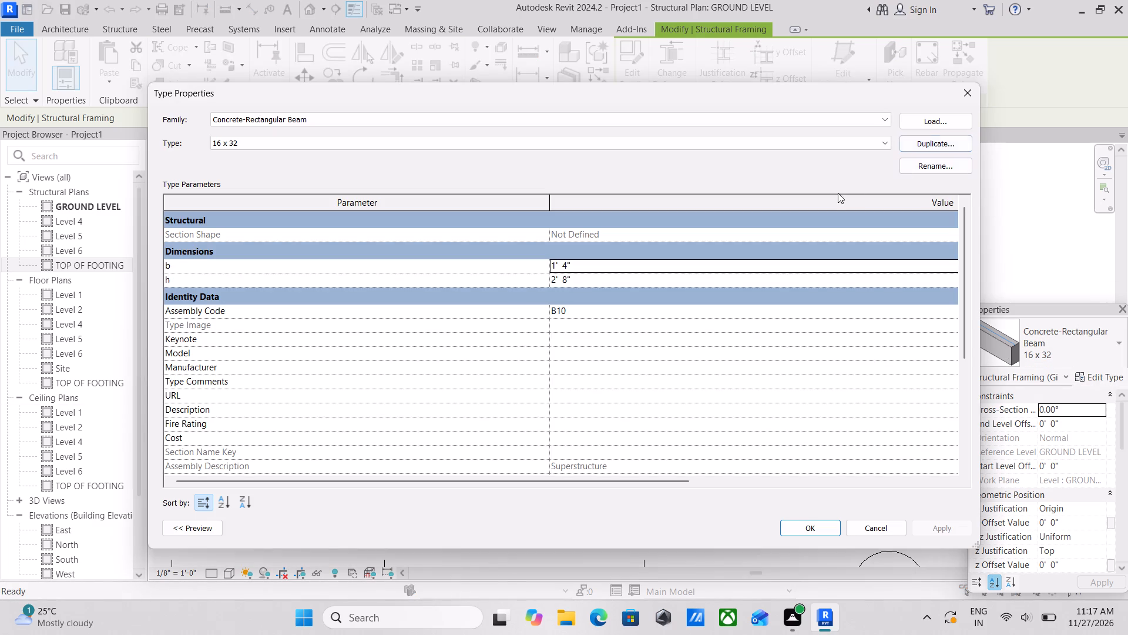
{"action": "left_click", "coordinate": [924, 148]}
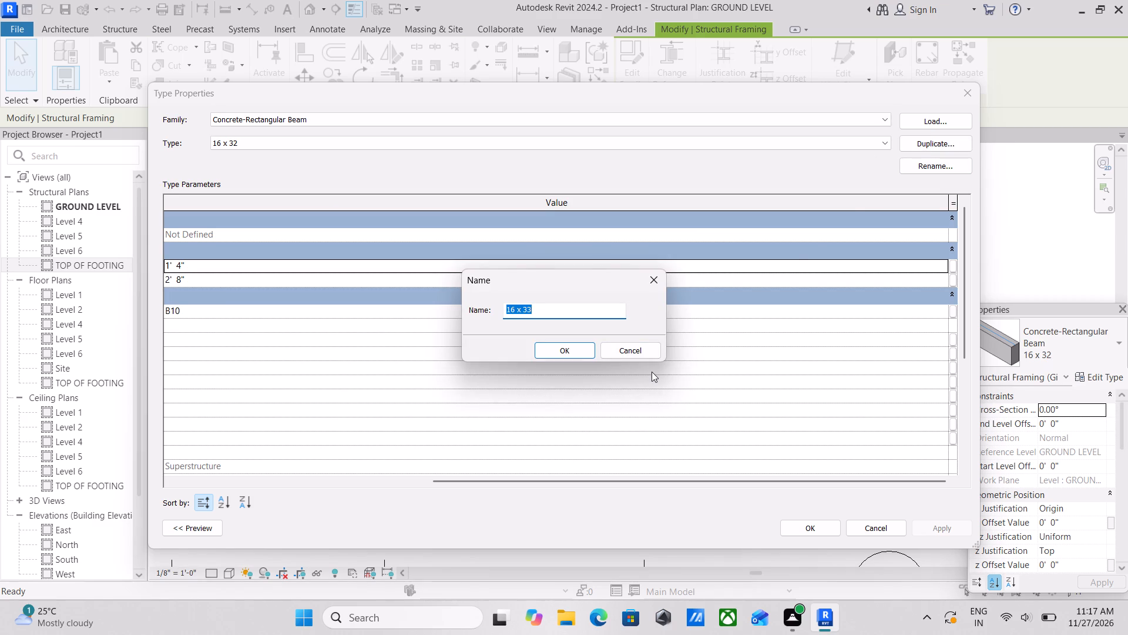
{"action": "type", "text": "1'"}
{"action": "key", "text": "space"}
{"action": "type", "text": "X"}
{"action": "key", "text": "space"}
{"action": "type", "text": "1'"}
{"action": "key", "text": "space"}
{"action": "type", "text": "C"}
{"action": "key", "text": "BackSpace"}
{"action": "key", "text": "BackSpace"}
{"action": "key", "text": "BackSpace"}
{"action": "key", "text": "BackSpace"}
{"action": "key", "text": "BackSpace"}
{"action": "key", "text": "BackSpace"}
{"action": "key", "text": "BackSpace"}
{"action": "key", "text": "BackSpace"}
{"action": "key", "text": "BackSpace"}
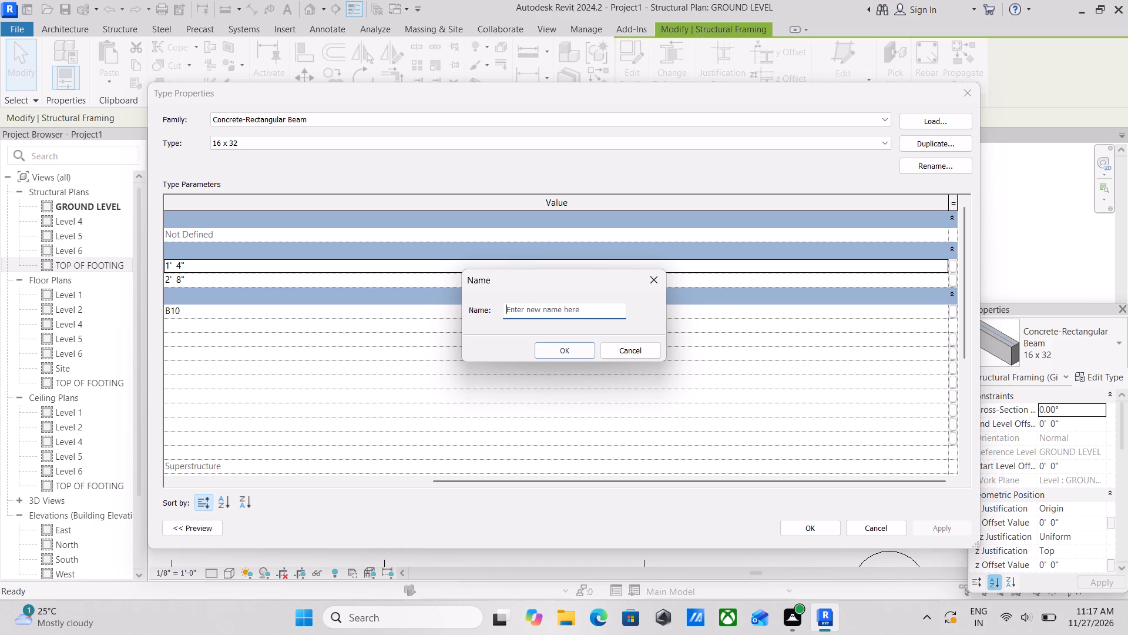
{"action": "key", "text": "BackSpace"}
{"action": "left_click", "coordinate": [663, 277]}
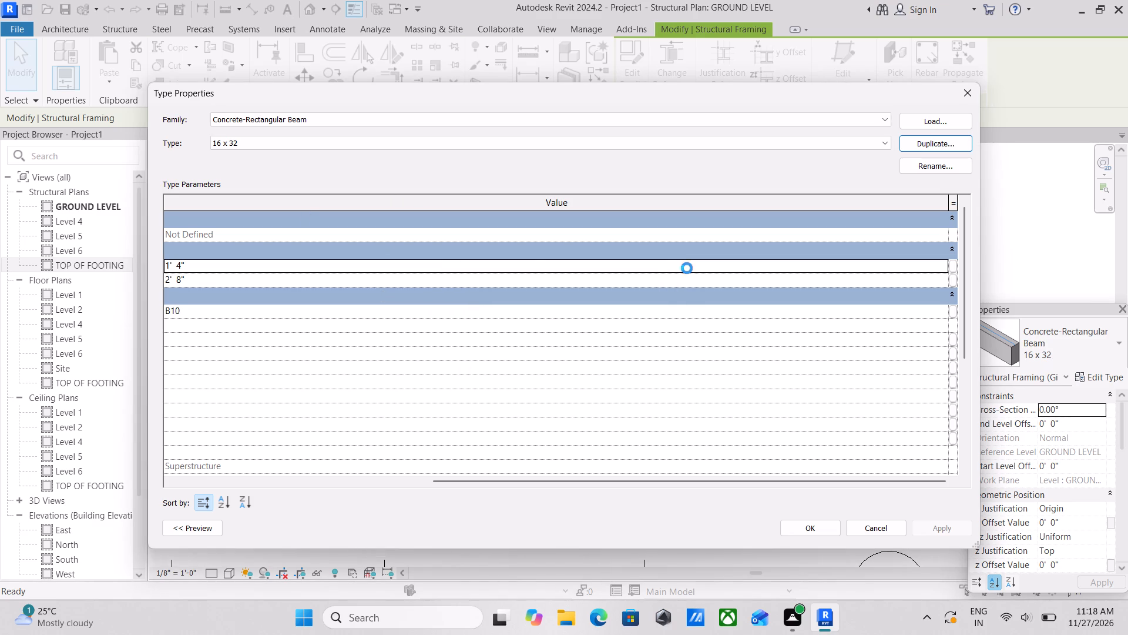
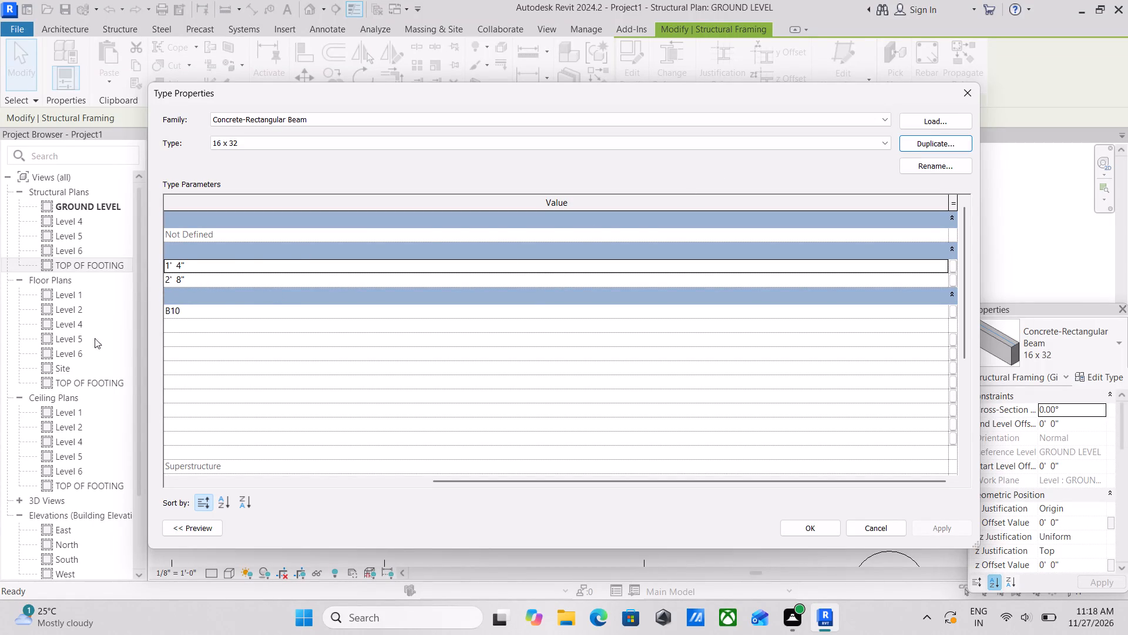
Close the 16 x 32 beam's type properties without applying changes and deselect the beam.
{"action": "left_click", "coordinate": [980, 87]}
{"action": "left_click", "coordinate": [971, 89]}
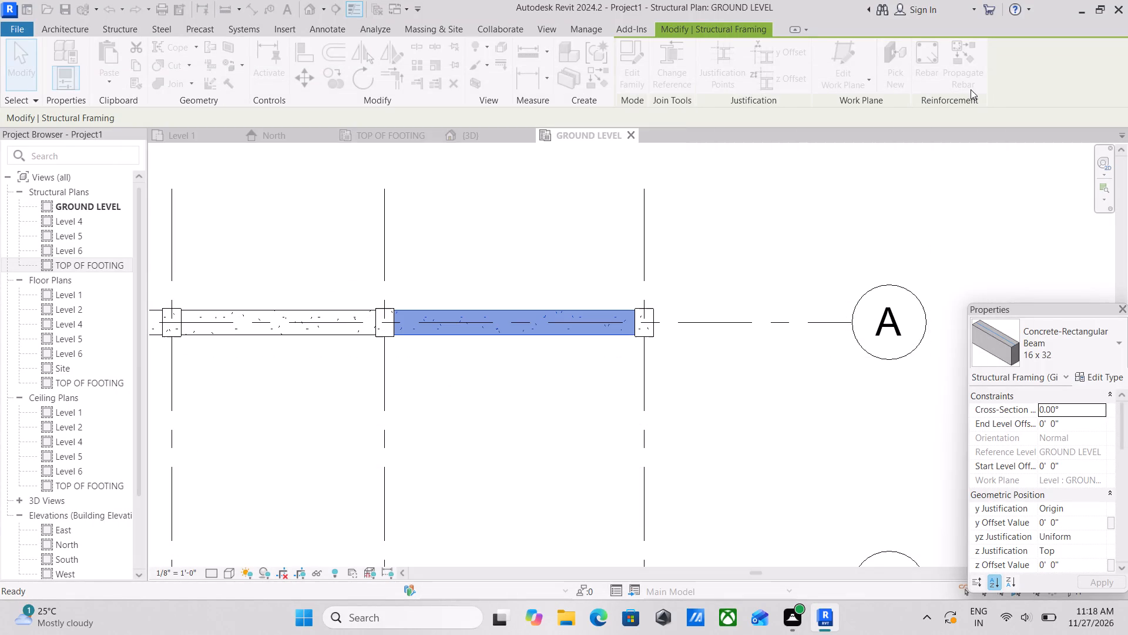
{"action": "scroll", "coordinate": [702, 365], "scroll_direction": "down", "scroll_amount": 1}
{"action": "key", "text": "Escape"}
Measure the width of the column at grids A and 6 with an aligned dimension, without placing it.
{"action": "scroll", "coordinate": [579, 352], "scroll_direction": "down", "scroll_amount": 2}
{"action": "middle_click_drag", "start_coordinate": [579, 352], "coordinate": [695, 243]}
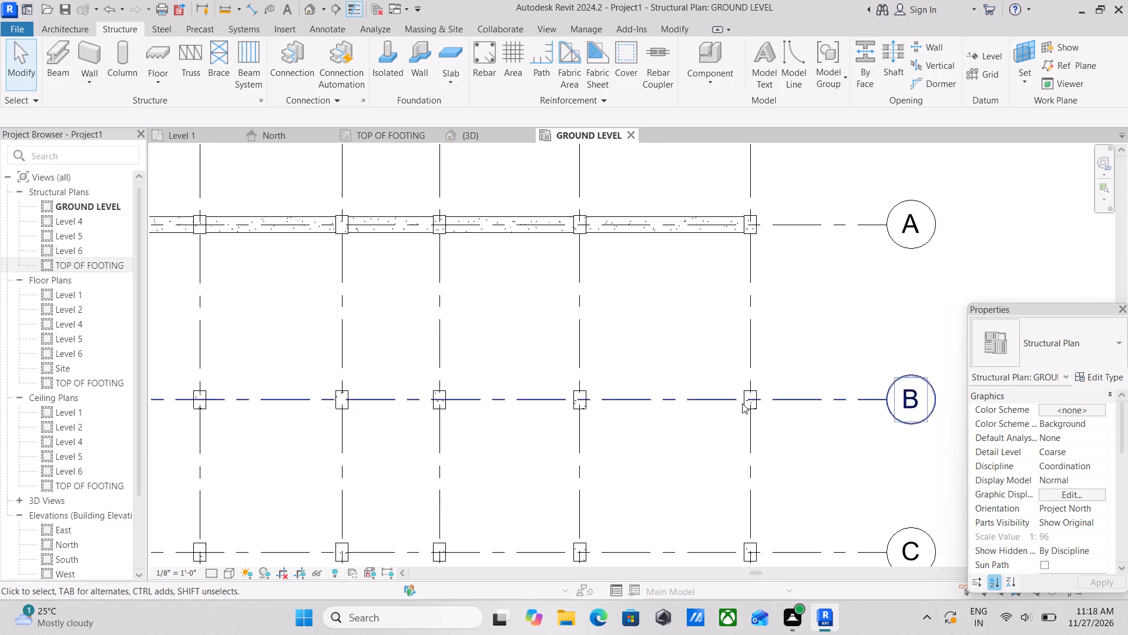
{"action": "scroll", "coordinate": [746, 406], "scroll_direction": "up", "scroll_amount": 2}
{"action": "key", "text": "Escape"}
{"action": "scroll", "coordinate": [767, 263], "scroll_direction": "up", "scroll_amount": 1}
{"action": "middle_click_drag", "start_coordinate": [767, 263], "coordinate": [770, 323]}
{"action": "middle_click_drag", "start_coordinate": [793, 285], "coordinate": [730, 286]}
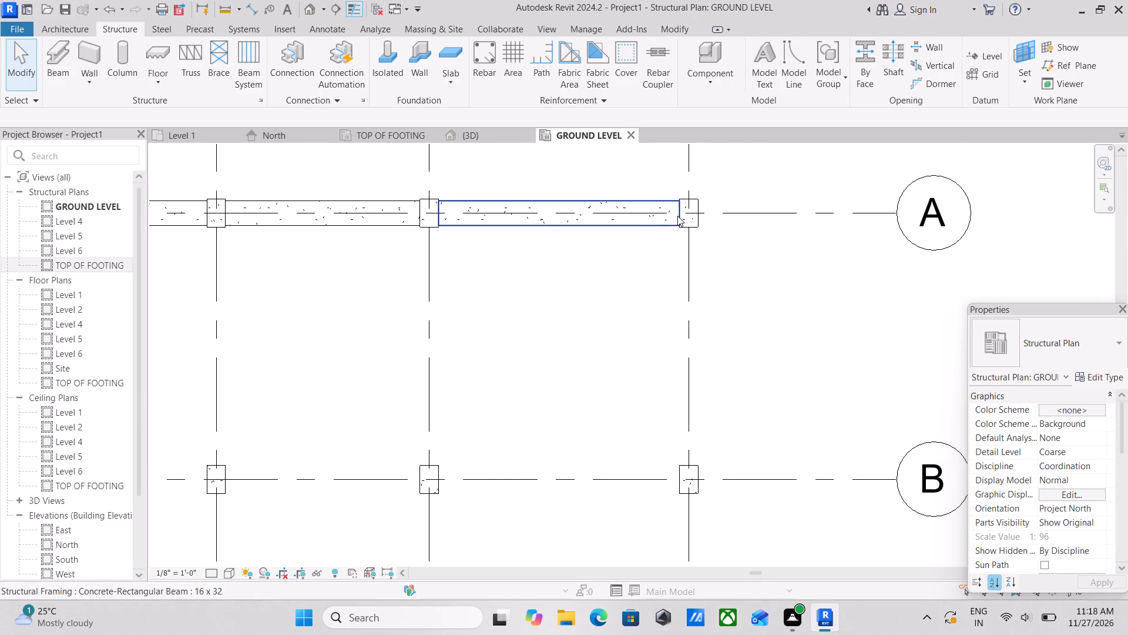
{"action": "scroll", "coordinate": [644, 183], "scroll_direction": "up", "scroll_amount": 4}
{"action": "scroll", "coordinate": [744, 303], "scroll_direction": "up", "scroll_amount": 1}
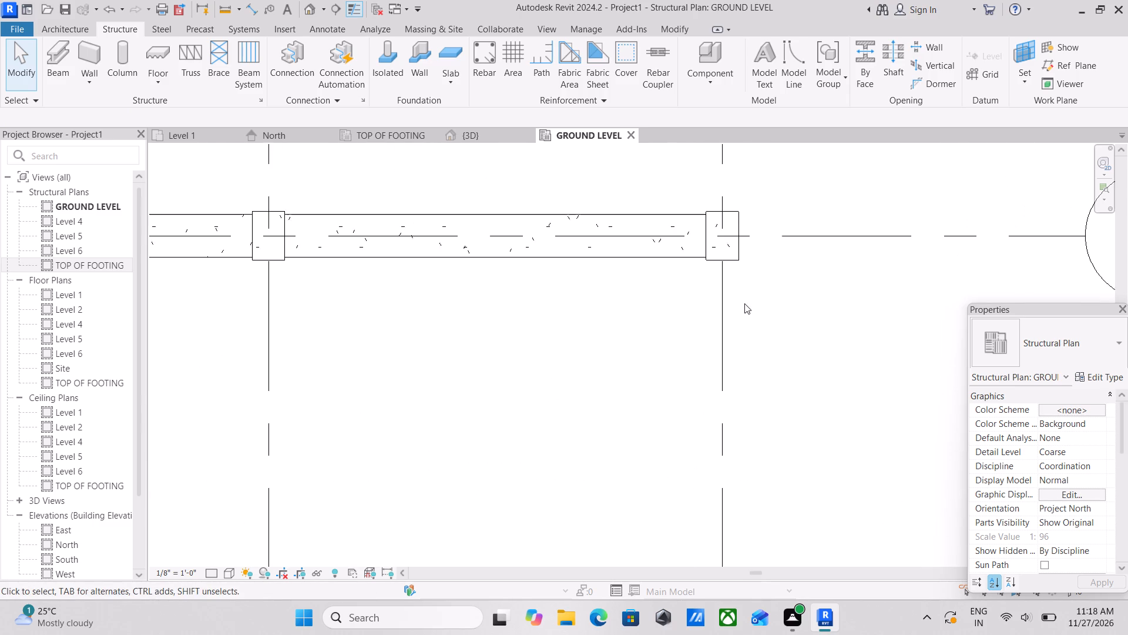
{"action": "scroll", "coordinate": [744, 303], "scroll_direction": "up", "scroll_amount": 2}
{"action": "scroll", "coordinate": [691, 223], "scroll_direction": "up", "scroll_amount": 3}
{"action": "middle_click_drag", "start_coordinate": [711, 276], "coordinate": [731, 365]}
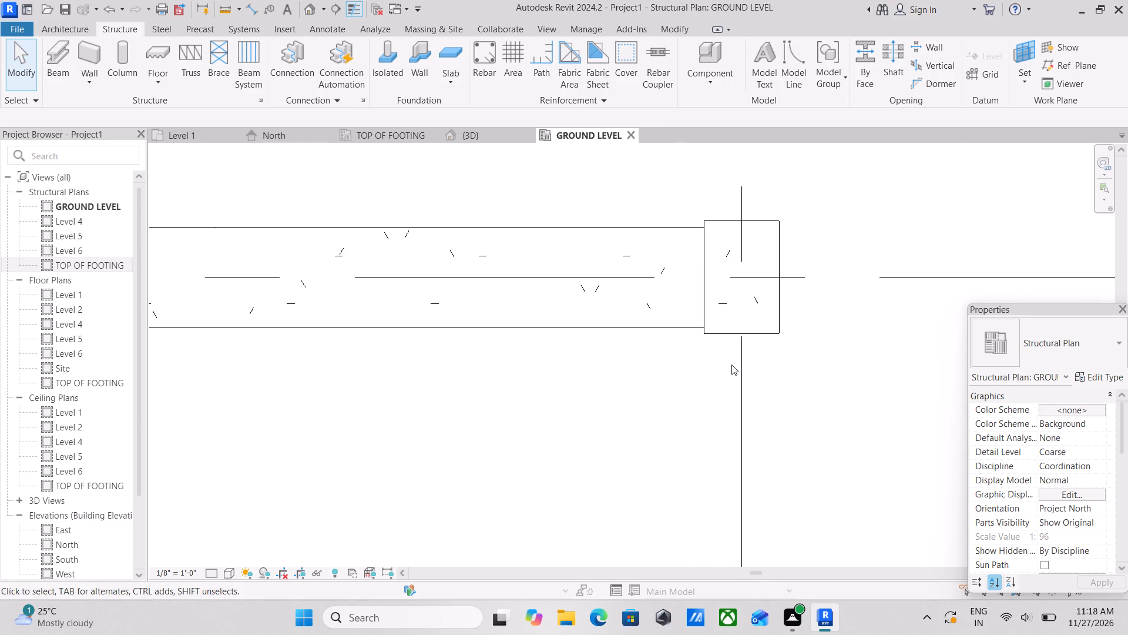
{"action": "type", "text": "DI"}
{"action": "scroll", "coordinate": [723, 327], "scroll_direction": "up", "scroll_amount": 2}
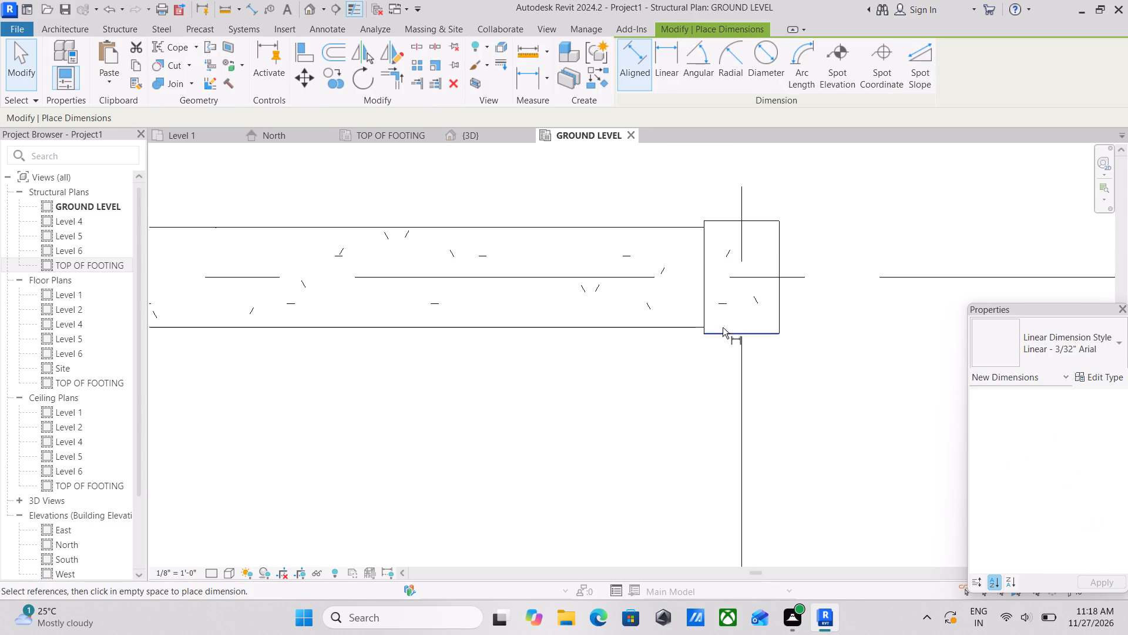
{"action": "left_click", "coordinate": [701, 301]}
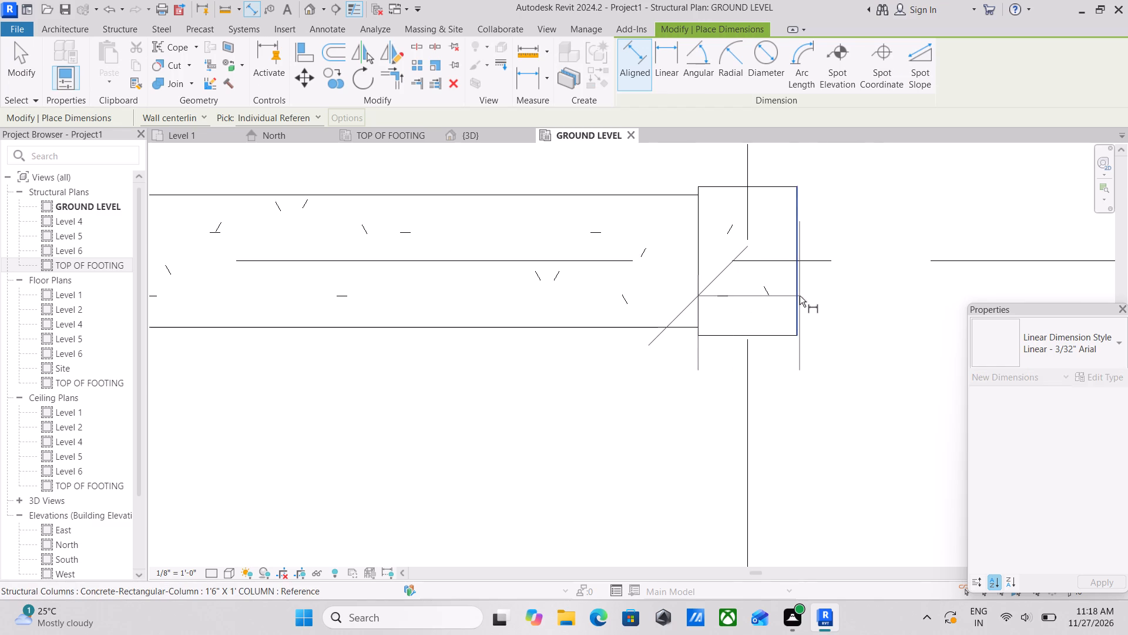
{"action": "left_click", "coordinate": [800, 296]}
{"action": "scroll", "coordinate": [792, 394], "scroll_direction": "down", "scroll_amount": 2}
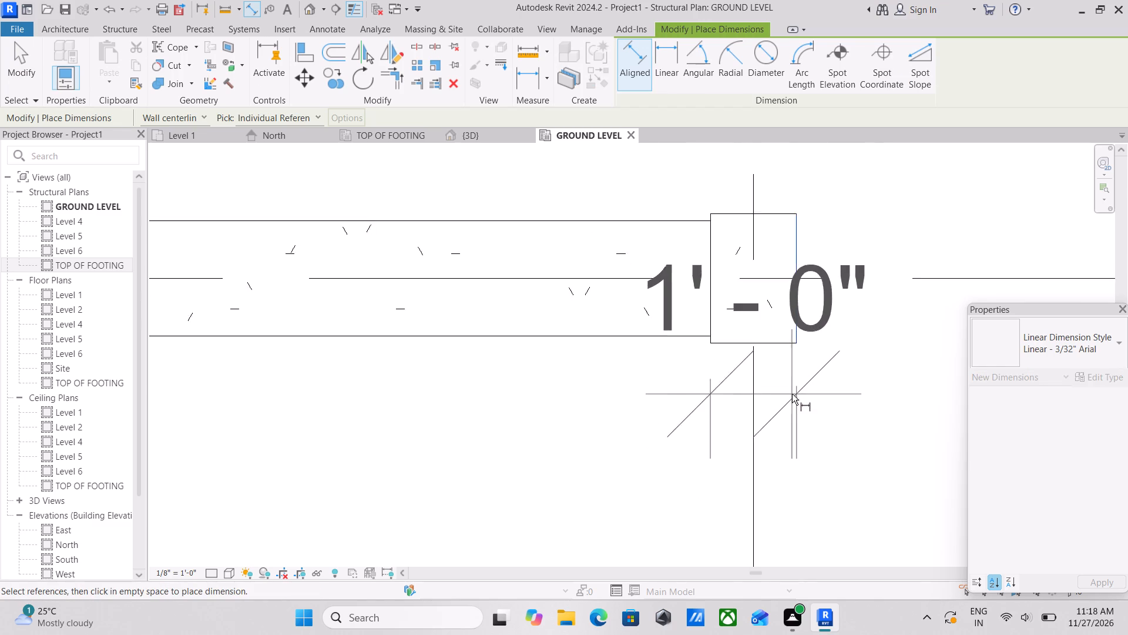
{"action": "scroll", "coordinate": [792, 394], "scroll_direction": "down", "scroll_amount": 1}
{"action": "scroll", "coordinate": [795, 472], "scroll_direction": "down", "scroll_amount": 3}
{"action": "middle_click_drag", "start_coordinate": [795, 472], "coordinate": [801, 401]}
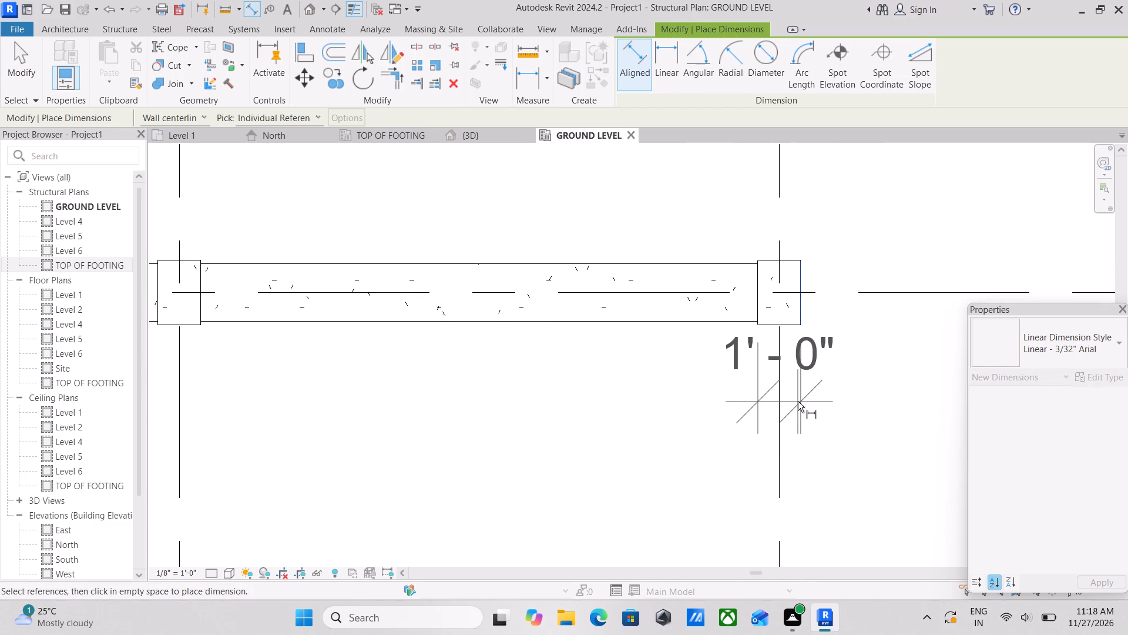
{"action": "scroll", "coordinate": [798, 402], "scroll_direction": "down", "scroll_amount": 1}
{"action": "middle_click_drag", "start_coordinate": [798, 402], "coordinate": [799, 439]}
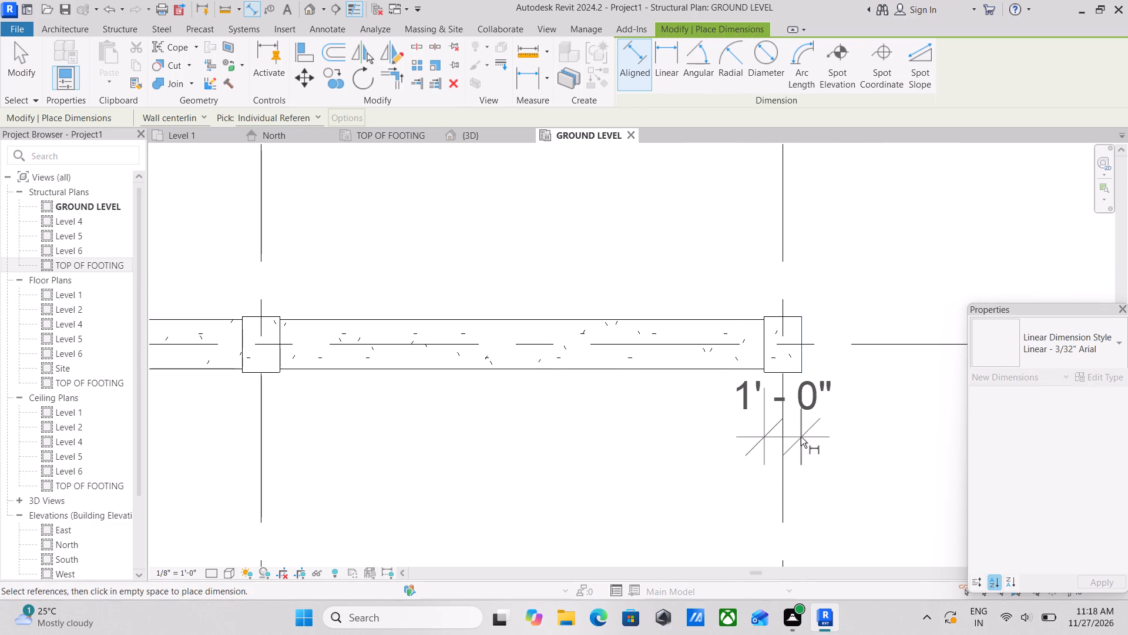
{"action": "key", "text": "Escape"}
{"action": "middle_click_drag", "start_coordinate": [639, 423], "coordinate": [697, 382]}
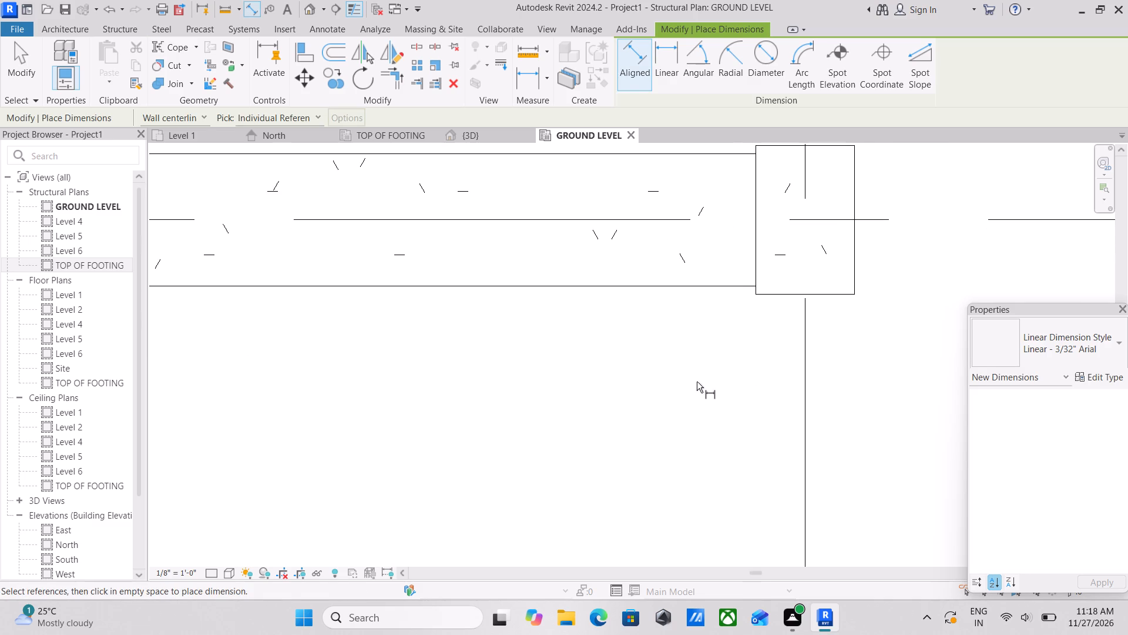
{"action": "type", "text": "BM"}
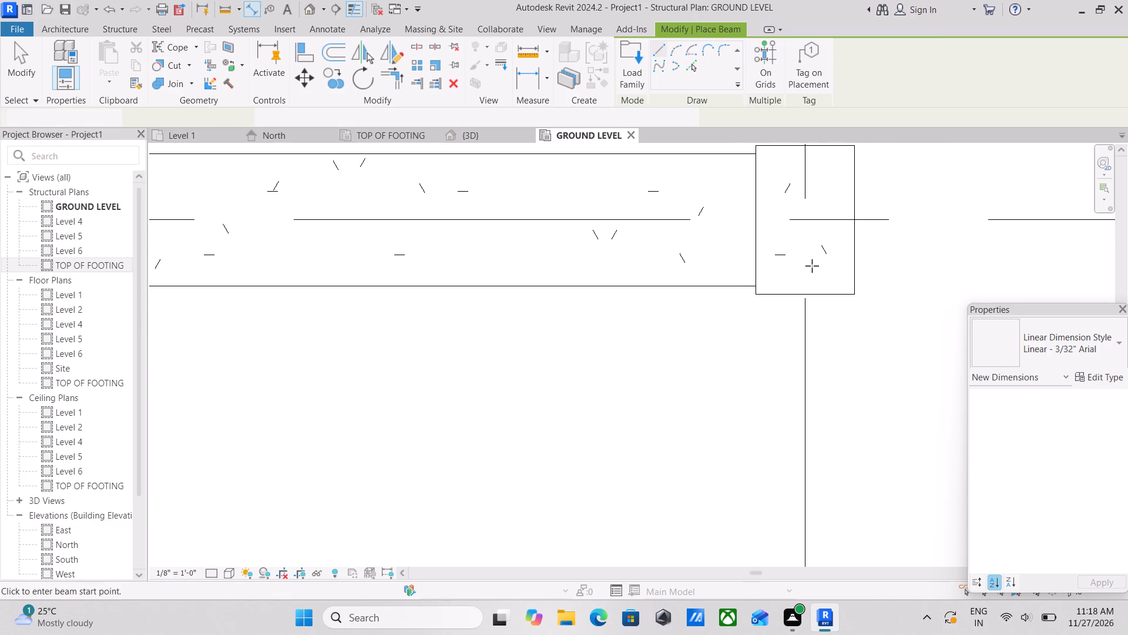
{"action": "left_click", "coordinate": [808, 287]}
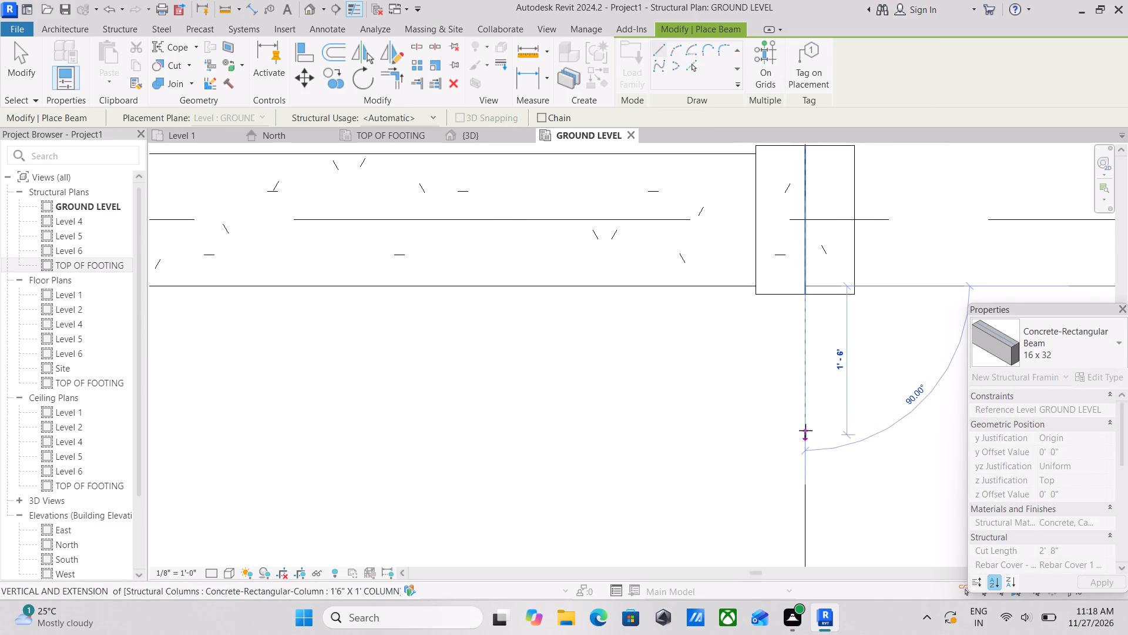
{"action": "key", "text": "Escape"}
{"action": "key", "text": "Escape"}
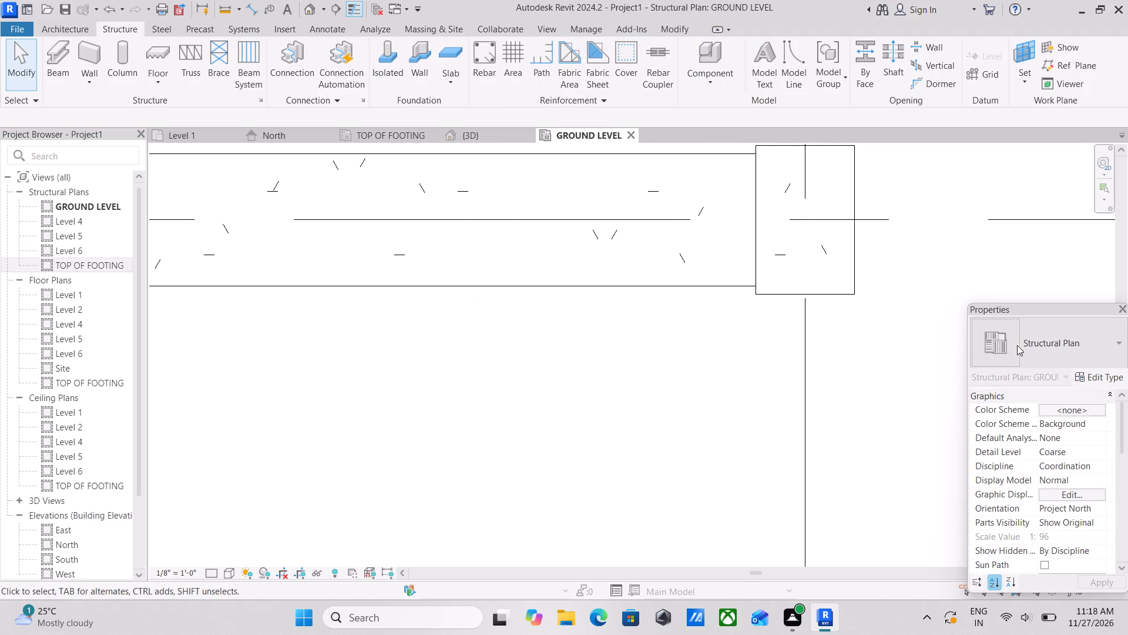
Draw a 16 x 32 concrete rectangular beam about 12'-10" long along grid 6, between the facing column faces at grids A and B.
{"action": "scroll", "coordinate": [958, 338], "scroll_direction": "down", "scroll_amount": 1}
{"action": "scroll", "coordinate": [882, 334], "scroll_direction": "down", "scroll_amount": 1}
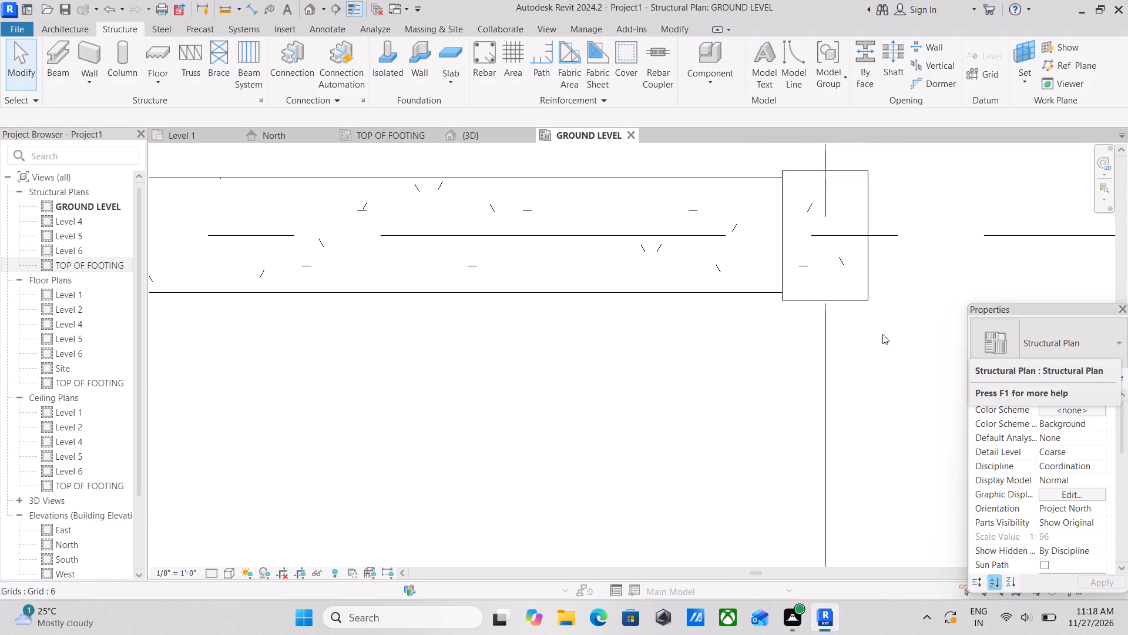
{"action": "middle_click_drag", "start_coordinate": [882, 334], "coordinate": [834, 302]}
{"action": "type", "text": "BM"}
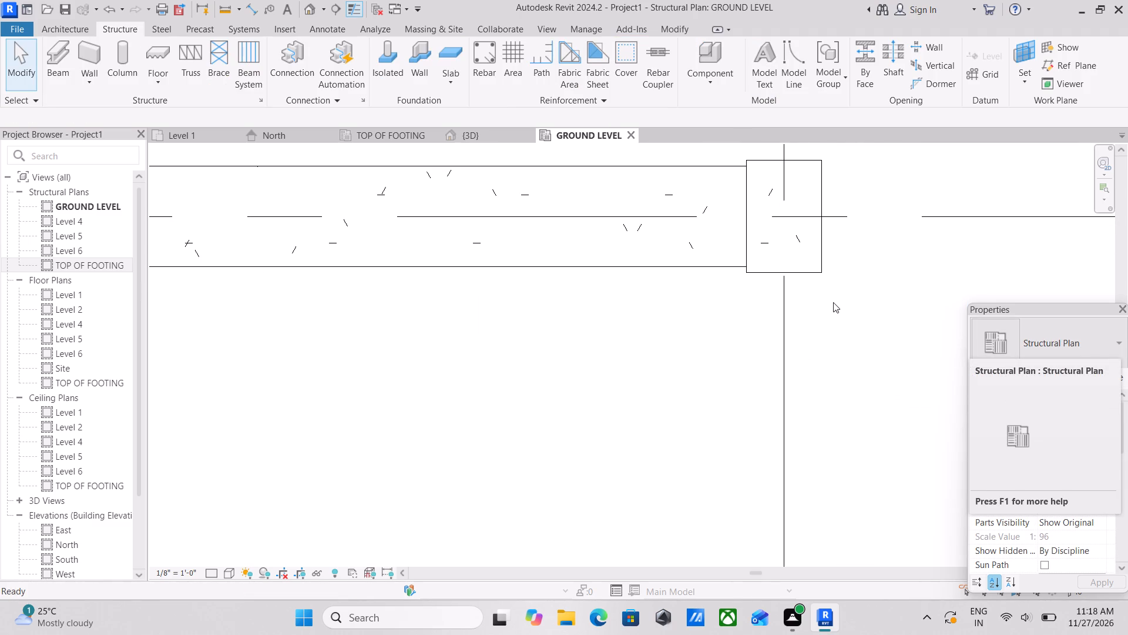
{"action": "left_click", "coordinate": [785, 270]}
{"action": "scroll", "coordinate": [785, 418], "scroll_direction": "down", "scroll_amount": 1}
{"action": "middle_click_drag", "start_coordinate": [785, 418], "coordinate": [786, 265]}
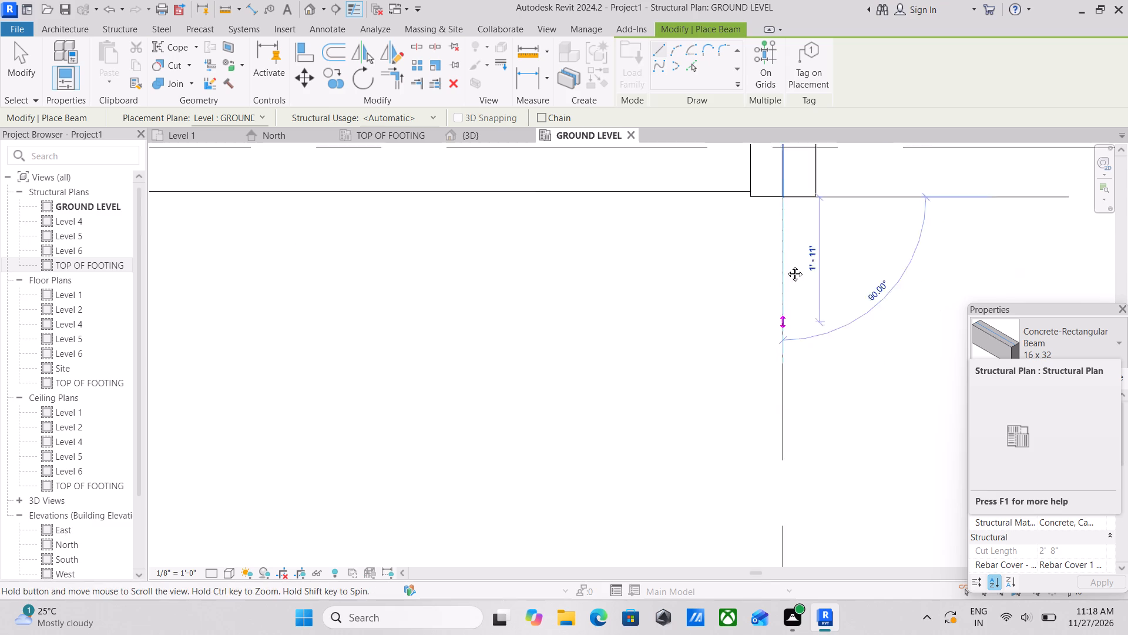
{"action": "middle_click_drag", "start_coordinate": [786, 265], "coordinate": [786, 262]}
{"action": "middle_click_drag", "start_coordinate": [783, 491], "coordinate": [775, 300]}
{"action": "scroll", "coordinate": [783, 438], "scroll_direction": "down", "scroll_amount": 2}
{"action": "middle_click_drag", "start_coordinate": [783, 438], "coordinate": [783, 310]}
{"action": "scroll", "coordinate": [775, 377], "scroll_direction": "down", "scroll_amount": 3}
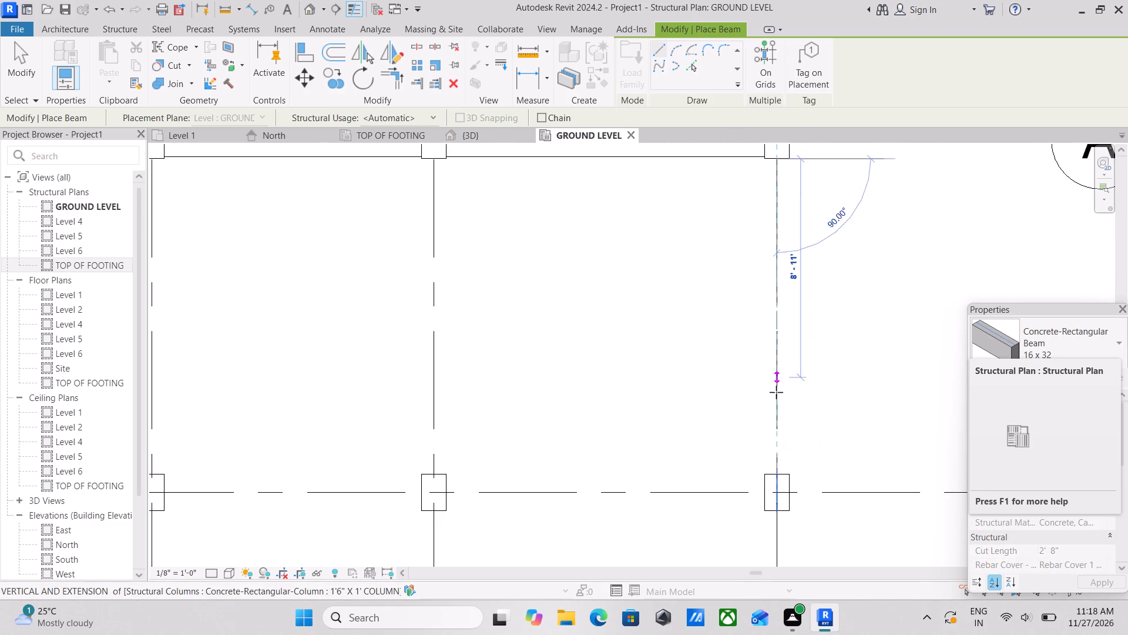
{"action": "scroll", "coordinate": [776, 392], "scroll_direction": "down", "scroll_amount": 4}
{"action": "middle_click_drag", "start_coordinate": [777, 433], "coordinate": [772, 407]}
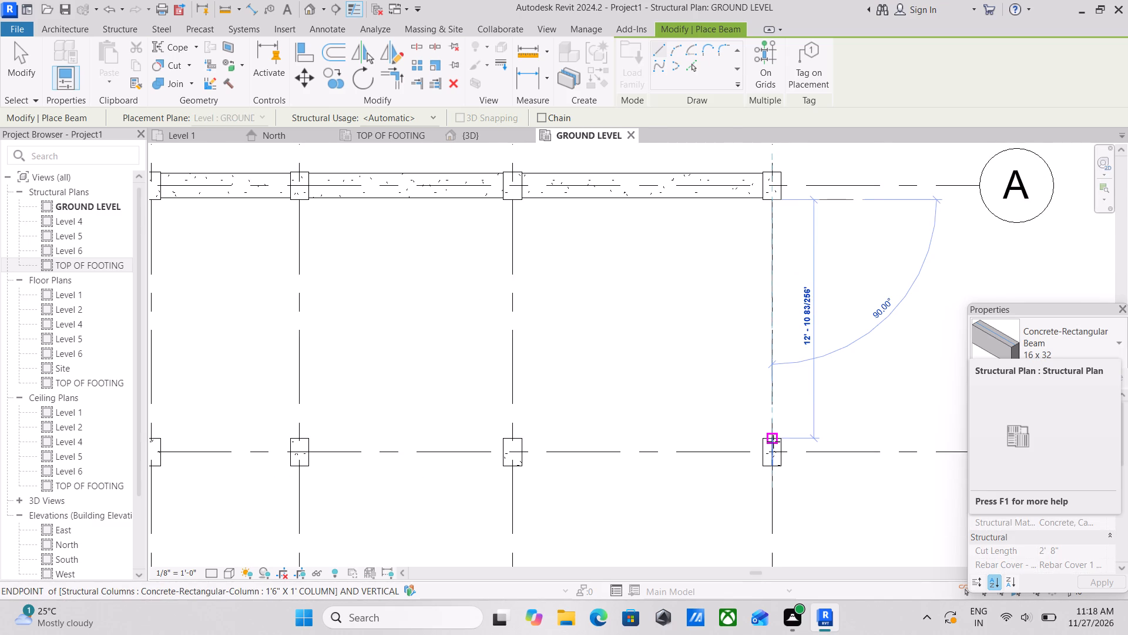
{"action": "left_click", "coordinate": [773, 442]}
{"action": "scroll", "coordinate": [773, 442], "scroll_direction": "up", "scroll_amount": 1}
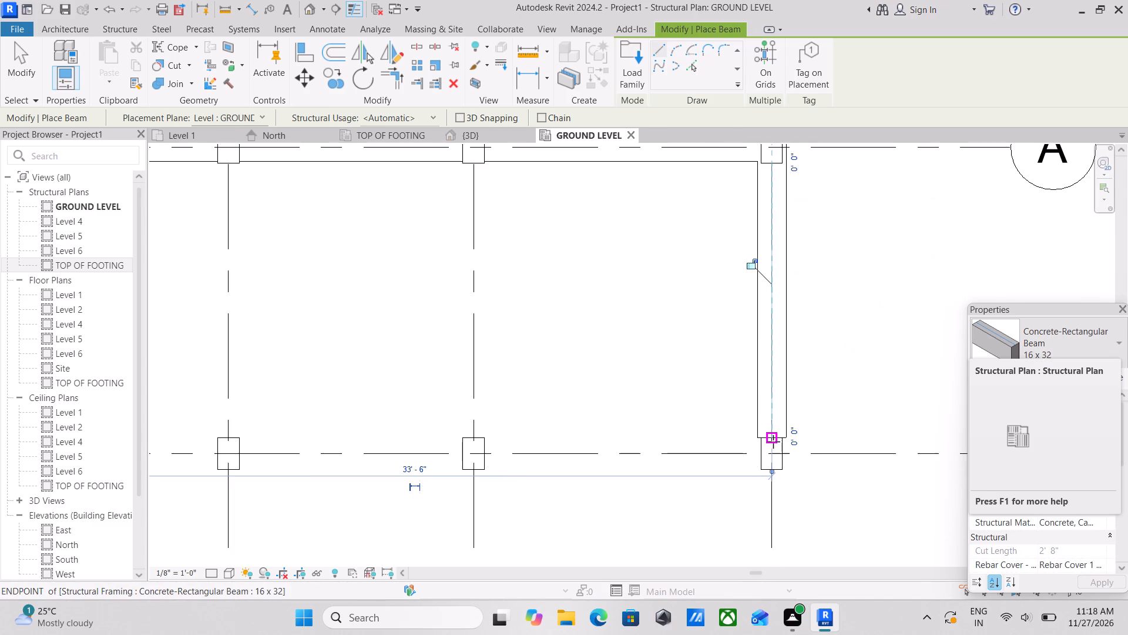
{"action": "key", "text": "Escape"}
{"action": "key", "text": "Escape"}
{"action": "key", "text": "Escape"}
Change the grid 6 beam between grids A and B to the 12 x 24 Concrete-Rectangular Beam type.
{"action": "left_click", "coordinate": [786, 349]}
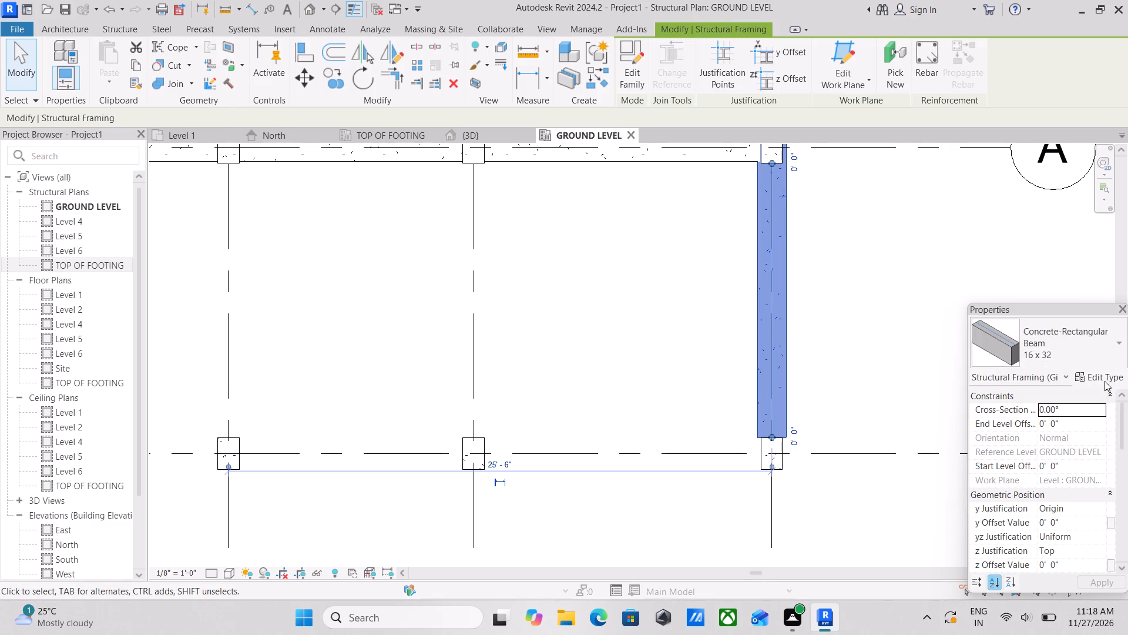
{"action": "left_click", "coordinate": [1110, 347]}
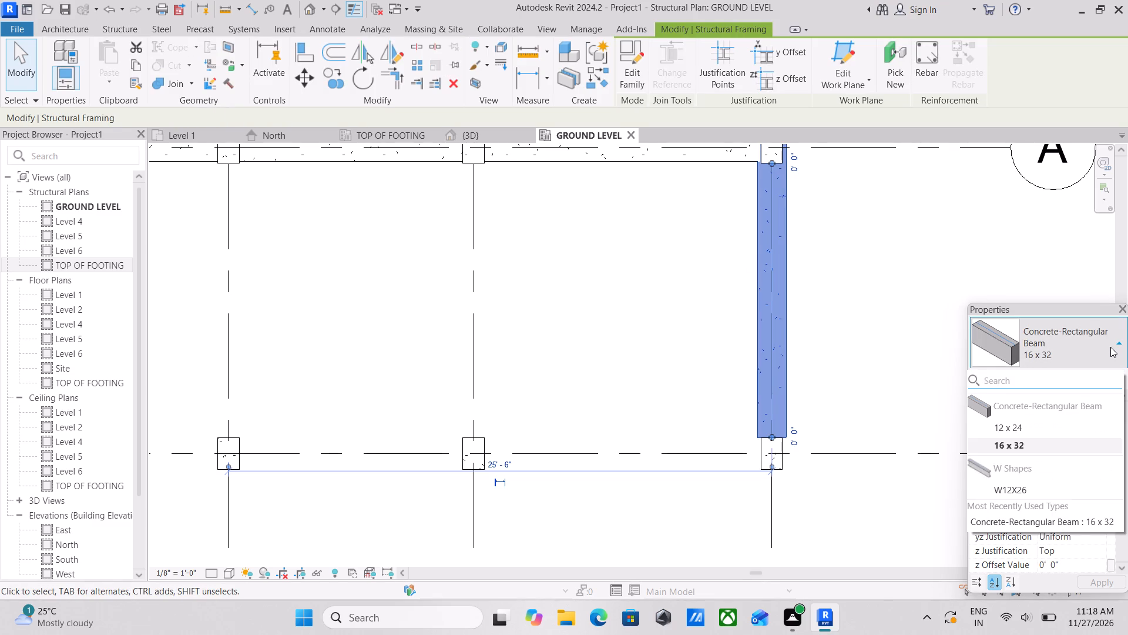
{"action": "left_click", "coordinate": [1025, 426]}
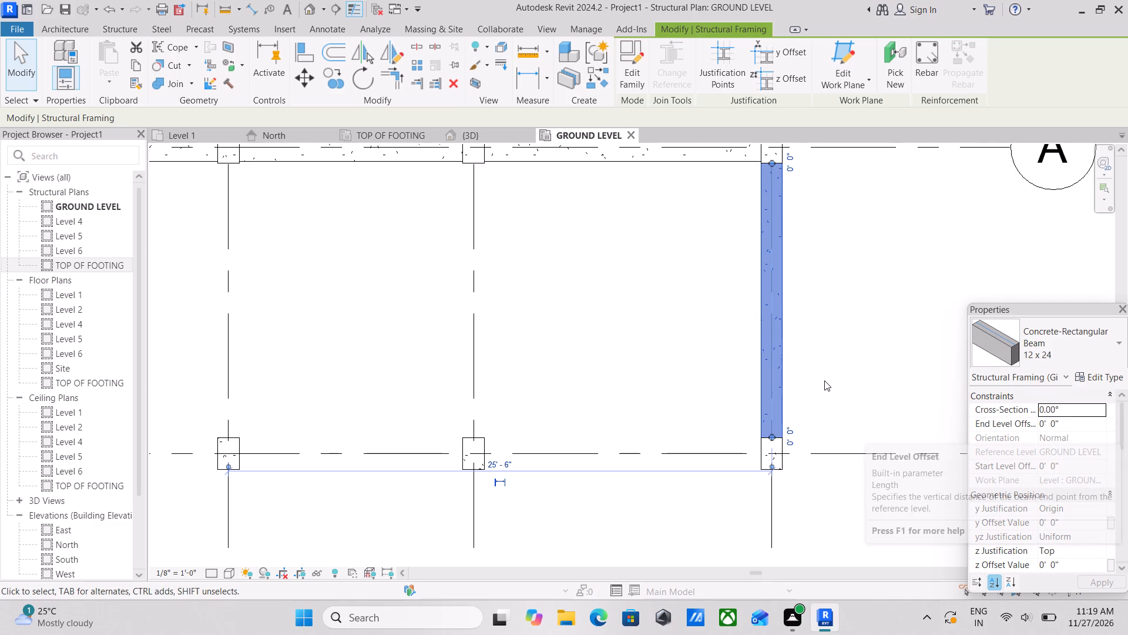
{"action": "scroll", "coordinate": [824, 380], "scroll_direction": "up", "scroll_amount": 1}
{"action": "middle_click_drag", "start_coordinate": [803, 373], "coordinate": [807, 403]}
{"action": "scroll", "coordinate": [764, 452], "scroll_direction": "up", "scroll_amount": 2}
{"action": "key", "text": "Escape"}
Change the grid A beam between grids 5 and 6 to the 12 x 24 Concrete-Rectangular Beam type.
{"action": "scroll", "coordinate": [769, 428], "scroll_direction": "down", "scroll_amount": 5}
{"action": "middle_click_drag", "start_coordinate": [770, 428], "coordinate": [781, 494]}
{"action": "left_click", "coordinate": [705, 313]}
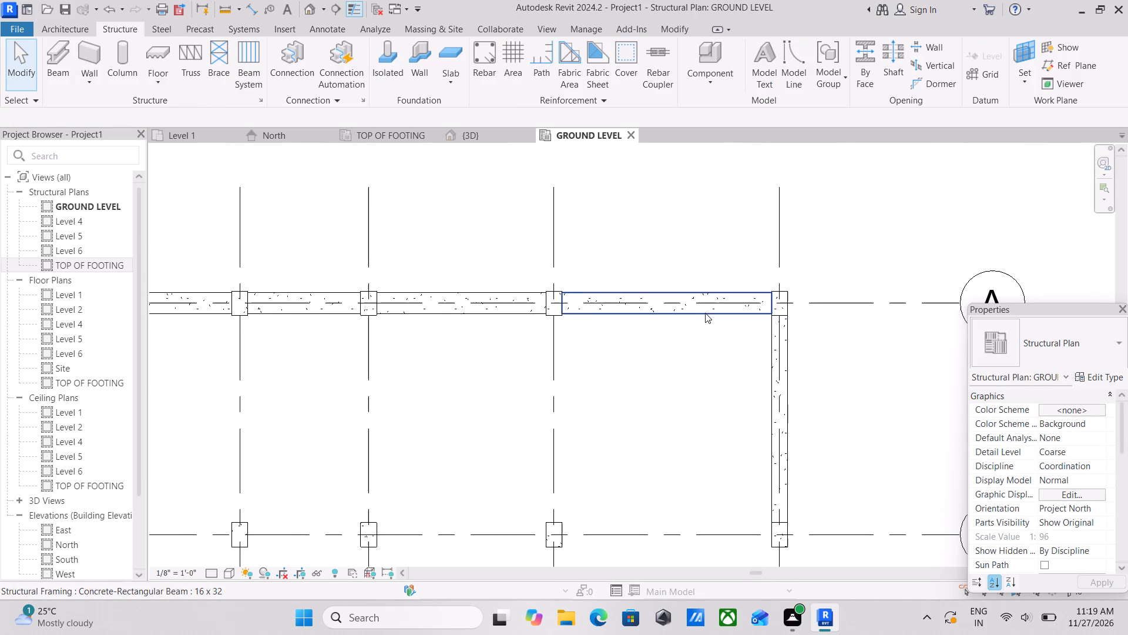
{"action": "left_click", "coordinate": [1096, 350]}
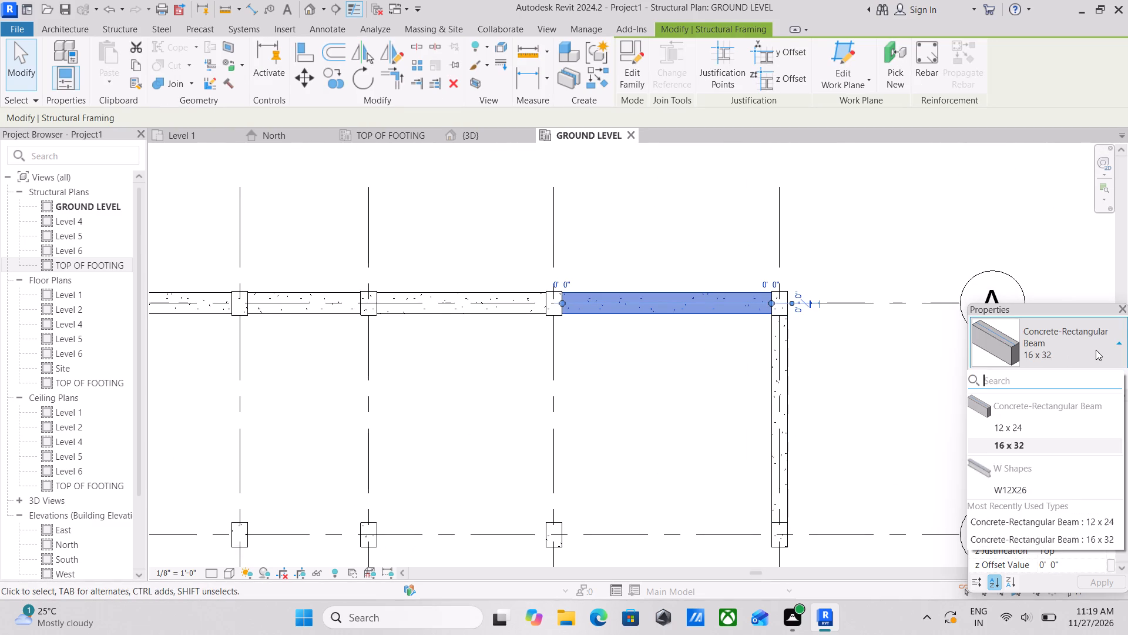
{"action": "left_click", "coordinate": [1015, 427]}
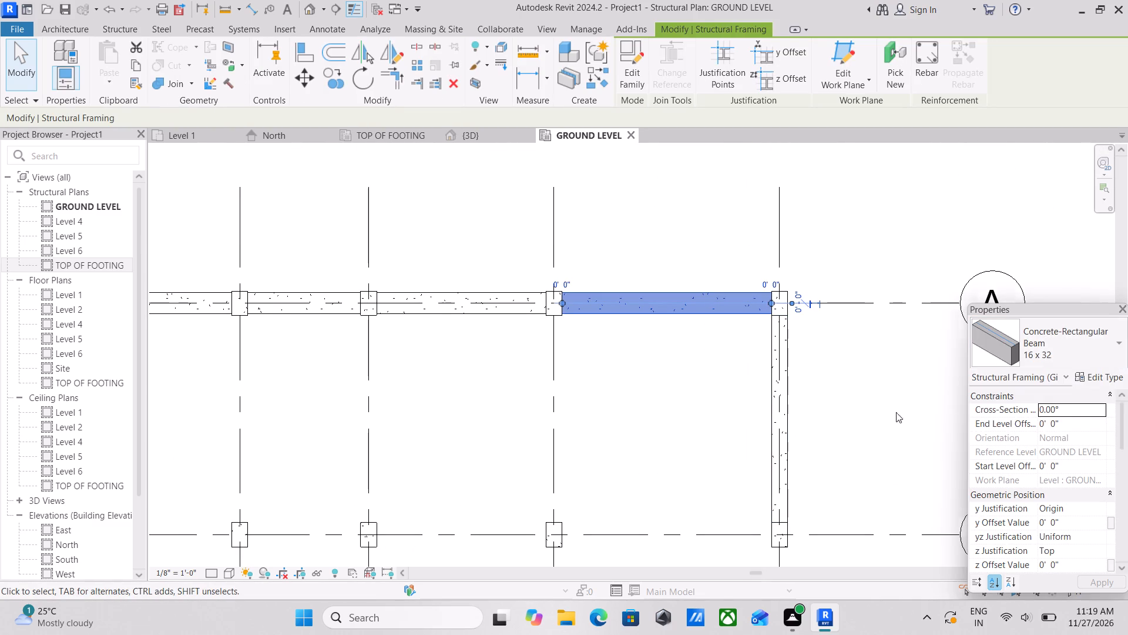
{"action": "middle_click_drag", "start_coordinate": [570, 325], "coordinate": [672, 370]}
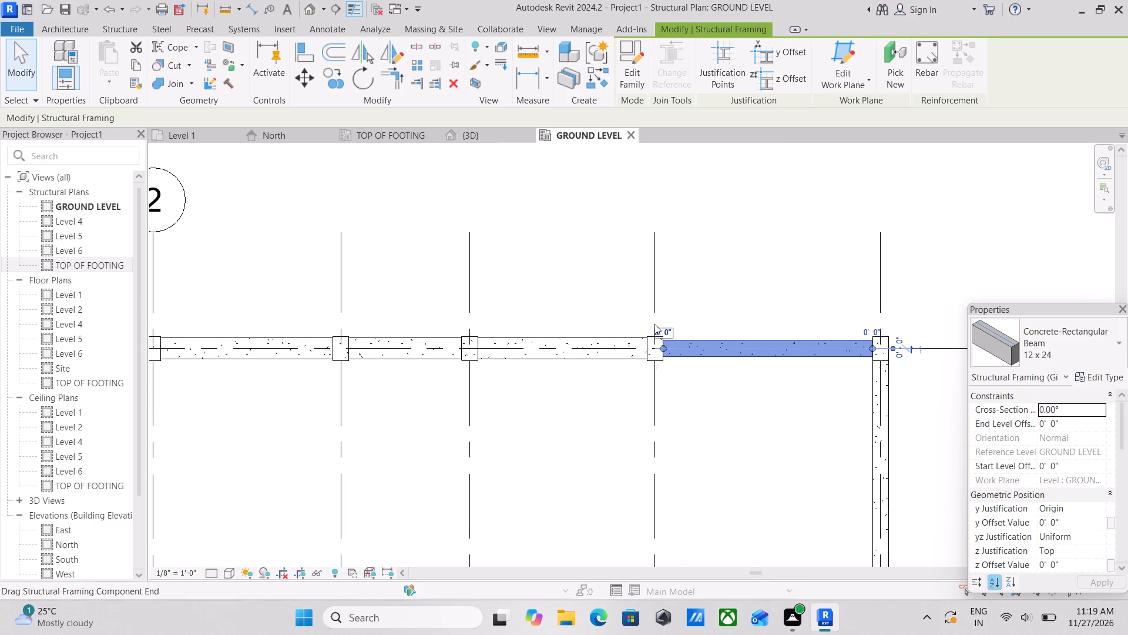
{"action": "key", "text": "Escape"}
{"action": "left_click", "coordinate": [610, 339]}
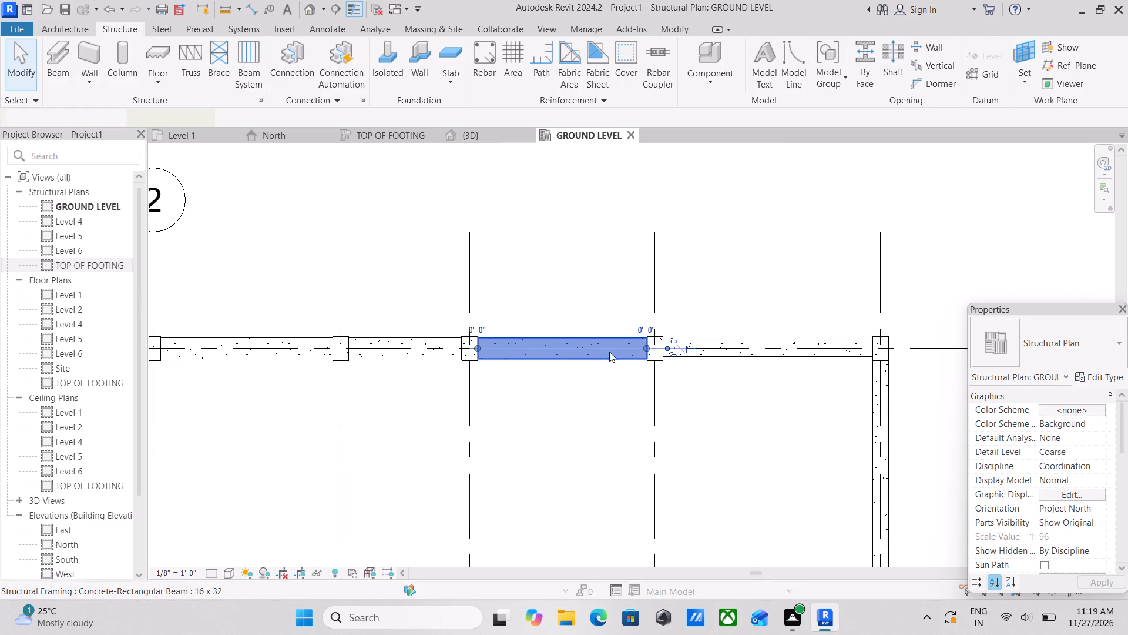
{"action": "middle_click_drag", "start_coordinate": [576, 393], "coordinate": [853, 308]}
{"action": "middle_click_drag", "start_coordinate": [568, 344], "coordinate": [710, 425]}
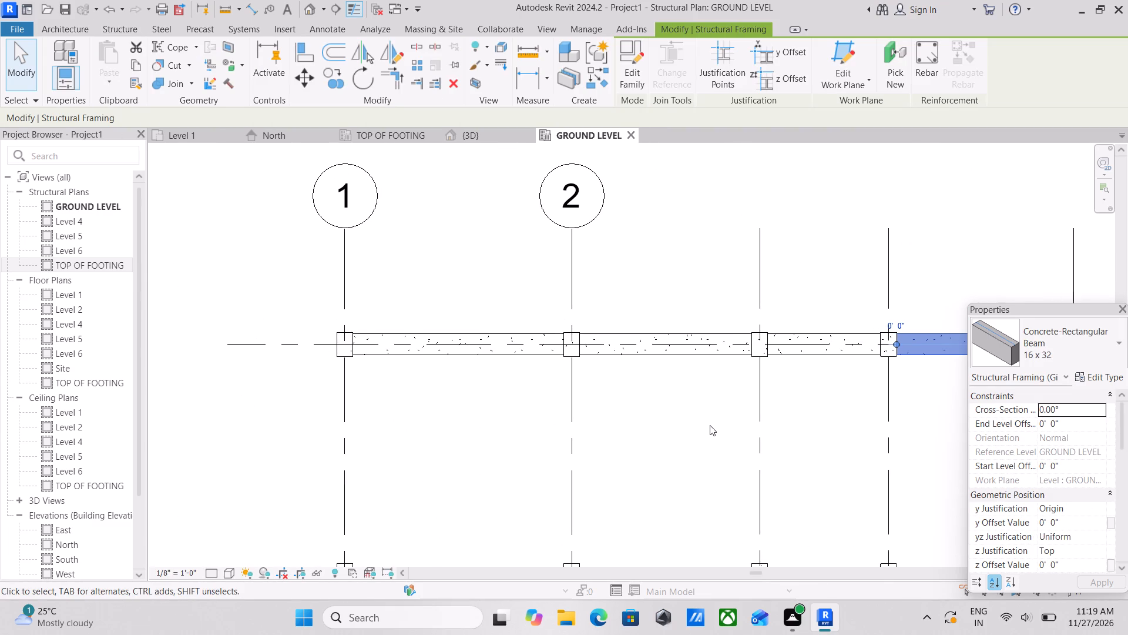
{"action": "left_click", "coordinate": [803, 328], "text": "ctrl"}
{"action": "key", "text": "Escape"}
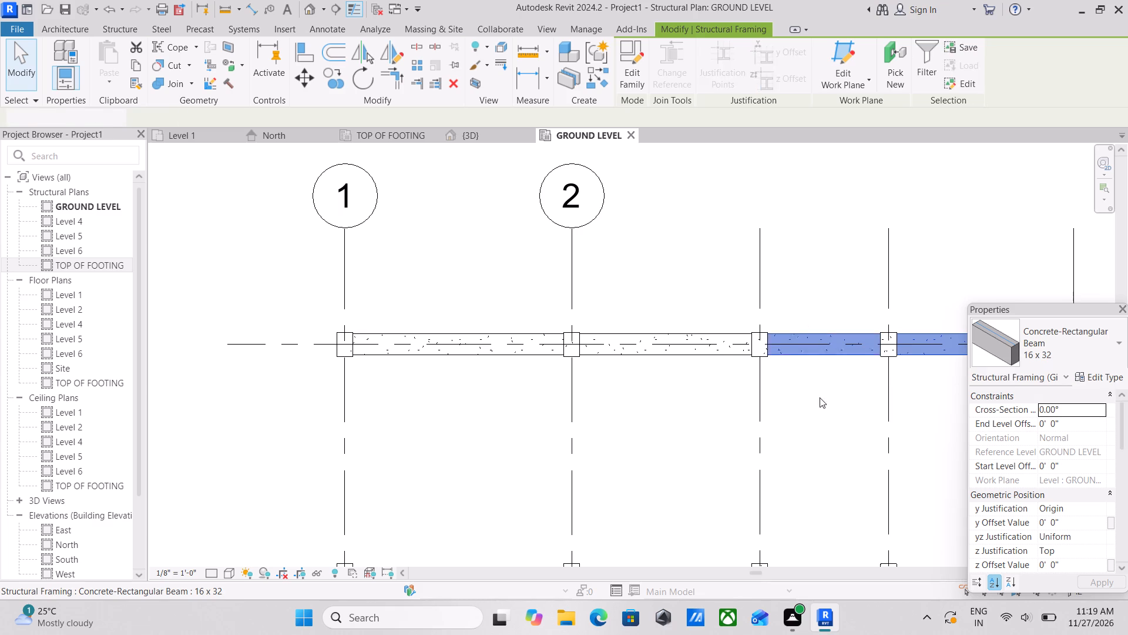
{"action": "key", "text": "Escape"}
Change the four grid A beams between grids 1 and 5 to the 12 x 24 Concrete-Rectangular Beam type.
{"action": "middle_click_drag", "start_coordinate": [808, 399], "coordinate": [476, 397]}
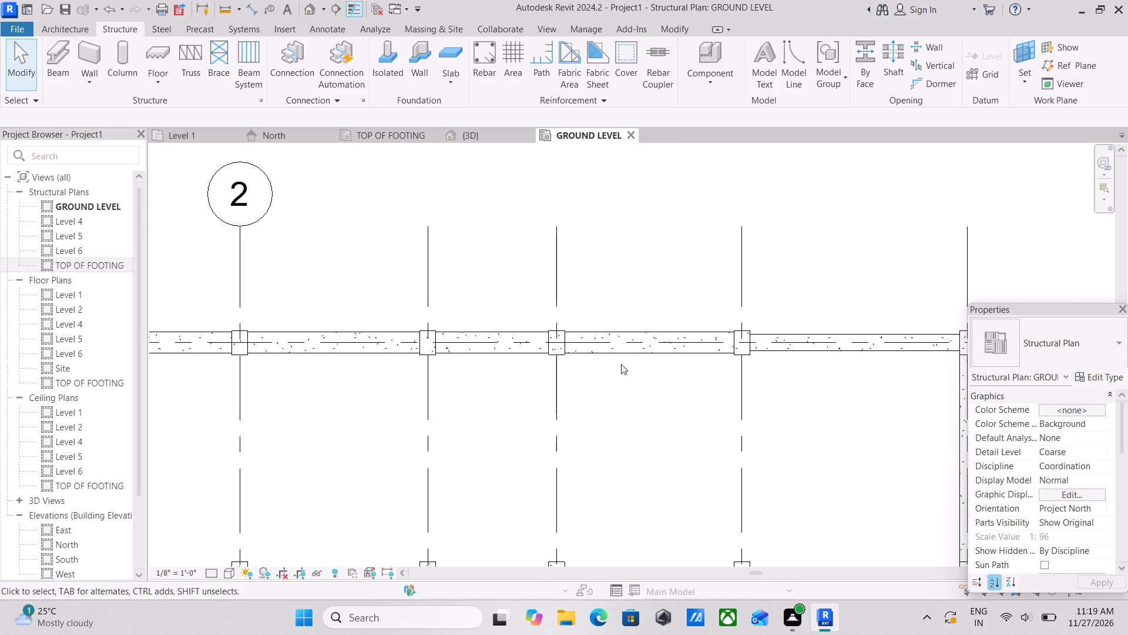
{"action": "middle_click_drag", "start_coordinate": [660, 363], "coordinate": [597, 375]}
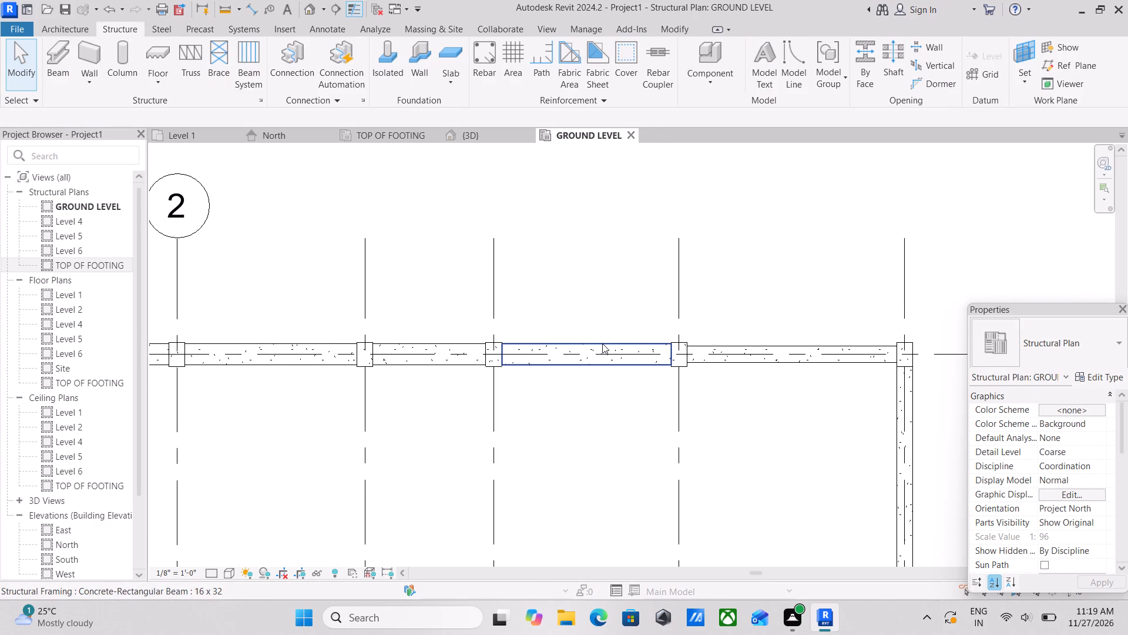
{"action": "left_click", "coordinate": [602, 343]}
{"action": "middle_click_drag", "start_coordinate": [597, 409], "coordinate": [787, 417]}
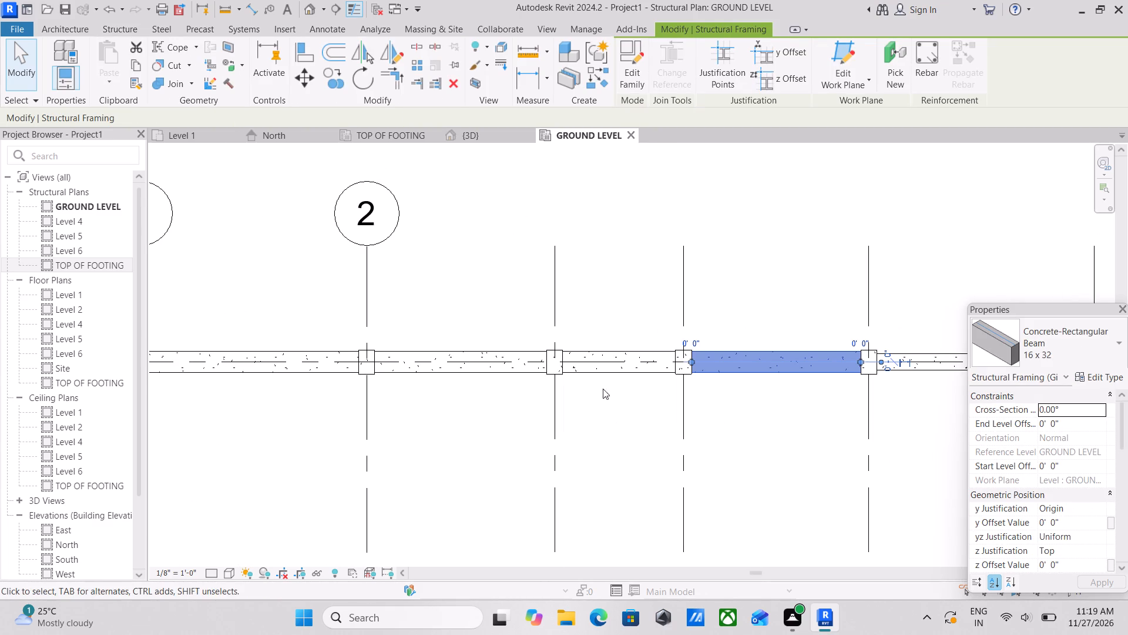
{"action": "left_click", "coordinate": [612, 352], "text": "ctrl"}
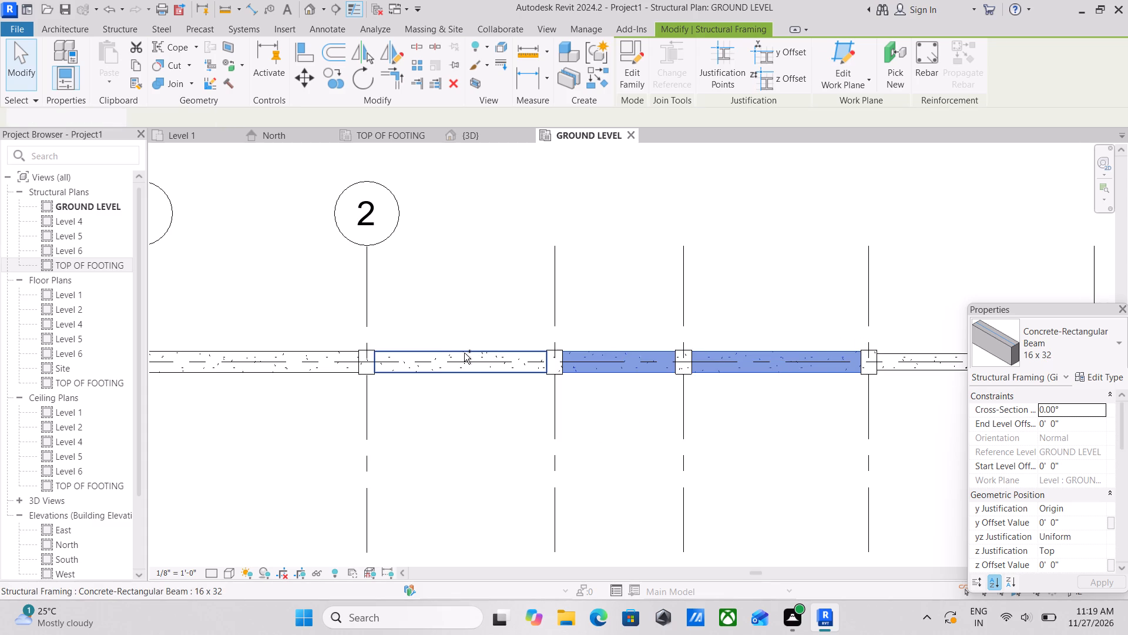
{"action": "left_click", "coordinate": [464, 353], "text": "ctrl"}
{"action": "middle_click_drag", "start_coordinate": [460, 434], "coordinate": [748, 425]}
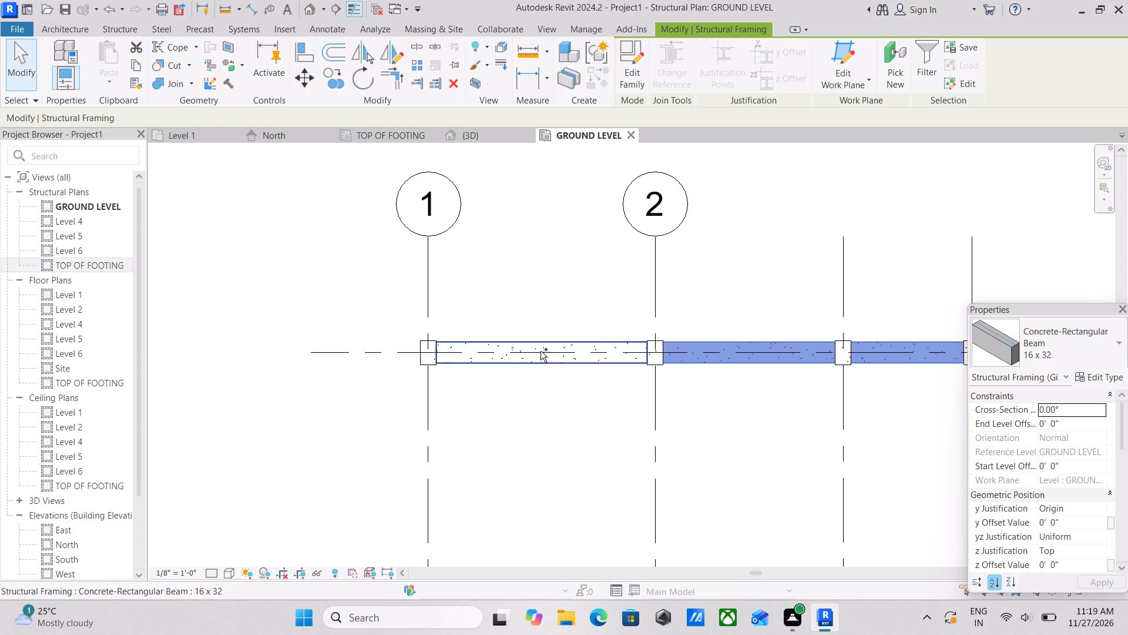
{"action": "left_click", "coordinate": [541, 342], "text": "ctrl"}
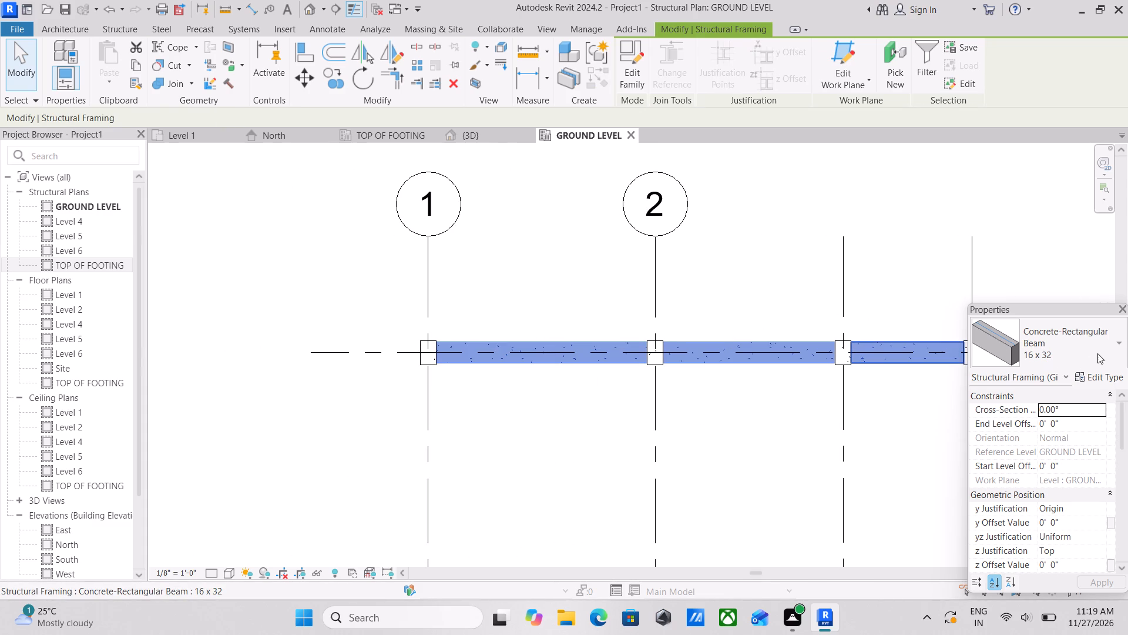
{"action": "left_click", "coordinate": [1098, 353]}
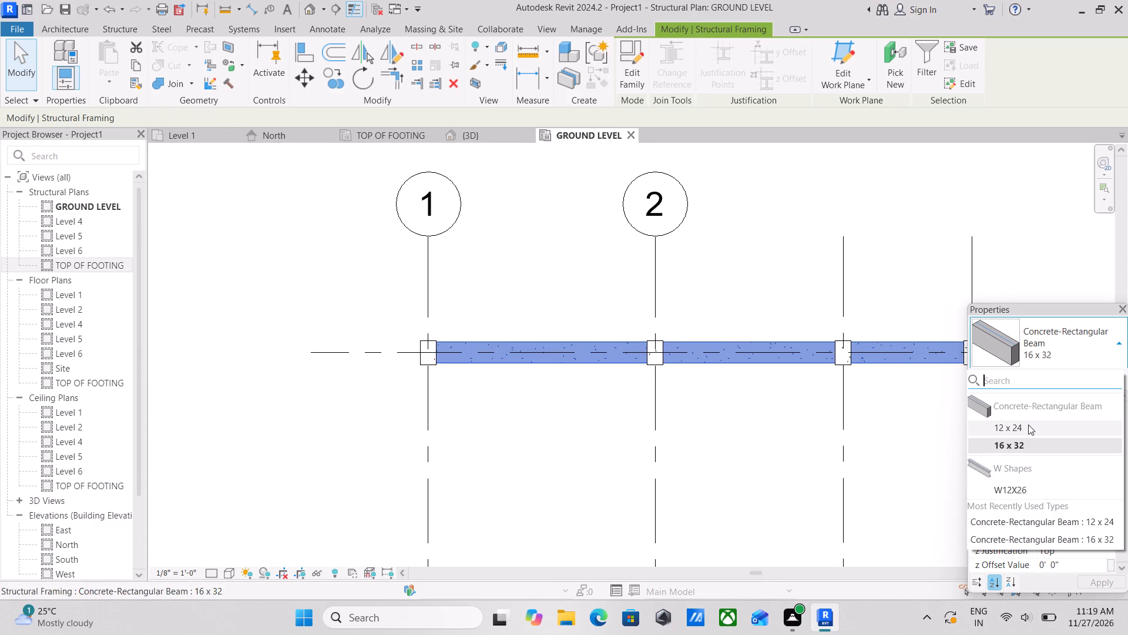
{"action": "left_click", "coordinate": [1018, 427]}
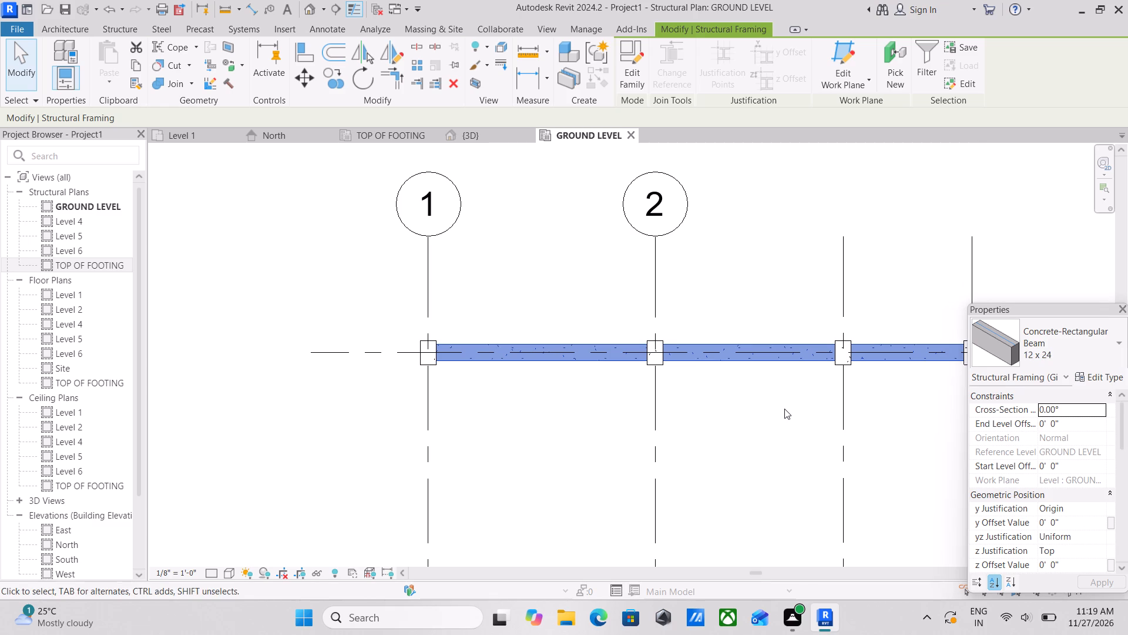
{"action": "middle_click_drag", "start_coordinate": [784, 409], "coordinate": [551, 373]}
{"action": "key", "text": "Escape"}
Draw a 16 x 32 concrete rectangular beam about 11'-0" long along grid 6, between the facing column faces at grids B and C.
{"action": "scroll", "coordinate": [721, 399], "scroll_direction": "down", "scroll_amount": 2}
{"action": "middle_click_drag", "start_coordinate": [721, 399], "coordinate": [495, 346]}
{"action": "middle_click_drag", "start_coordinate": [875, 459], "coordinate": [821, 430]}
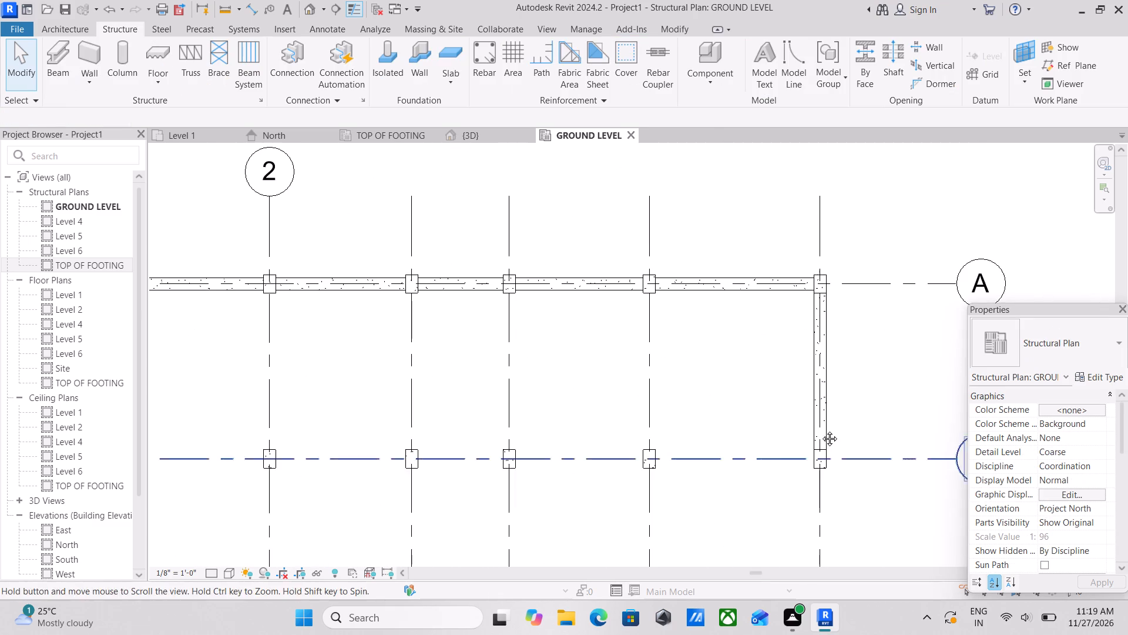
{"action": "middle_click_drag", "start_coordinate": [821, 430], "coordinate": [711, 373]}
{"action": "scroll", "coordinate": [693, 373], "scroll_direction": "down", "scroll_amount": 2}
{"action": "scroll", "coordinate": [664, 419], "scroll_direction": "up", "scroll_amount": 1}
{"action": "middle_click_drag", "start_coordinate": [593, 428], "coordinate": [668, 406]}
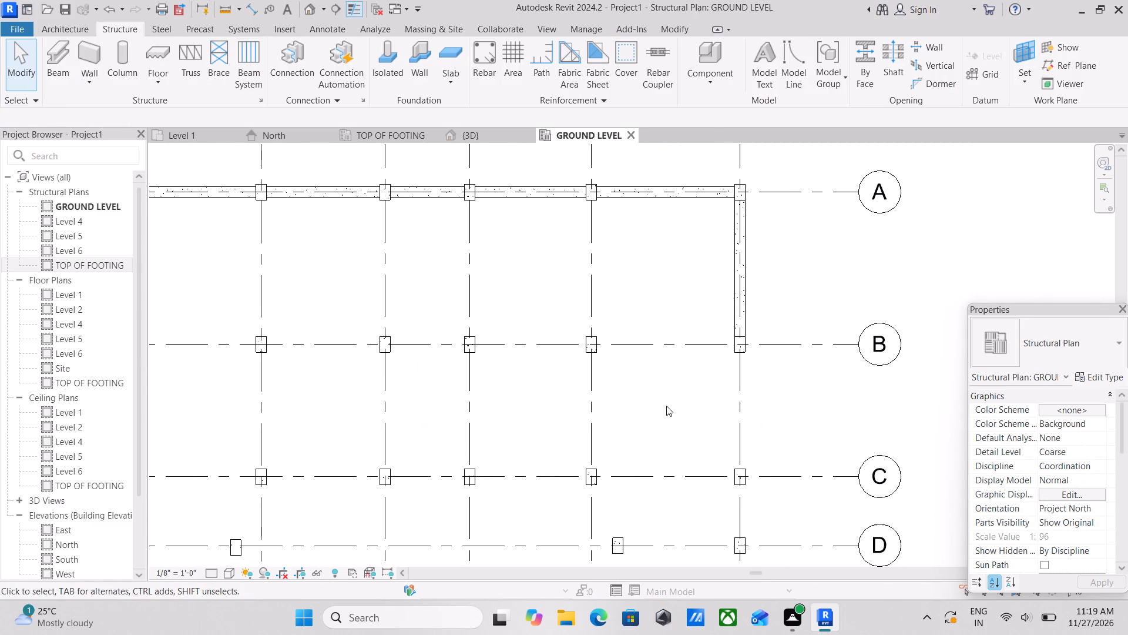
{"action": "type", "text": "BM"}
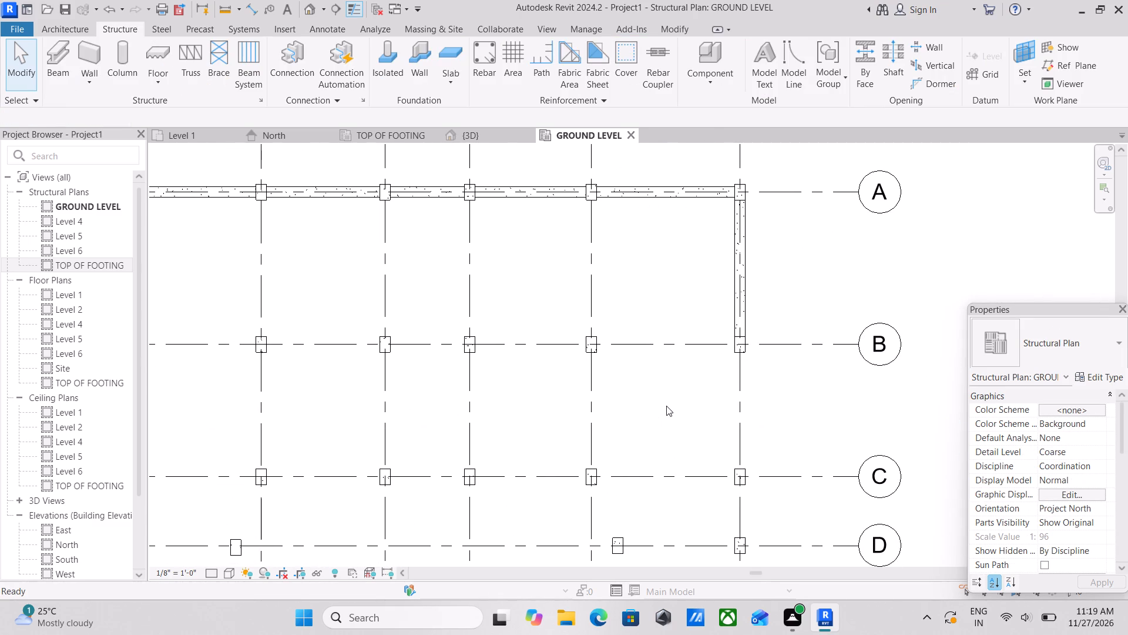
{"action": "scroll", "coordinate": [740, 342], "scroll_direction": "up", "scroll_amount": 5}
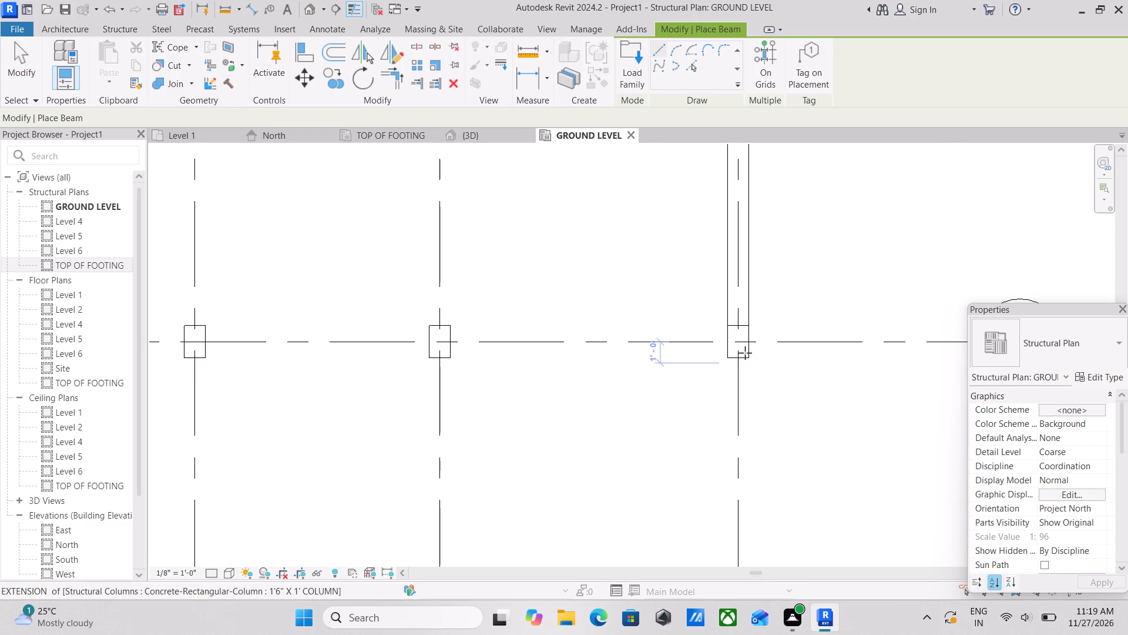
{"action": "left_click", "coordinate": [739, 355]}
{"action": "middle_click_drag", "start_coordinate": [737, 486], "coordinate": [751, 365]}
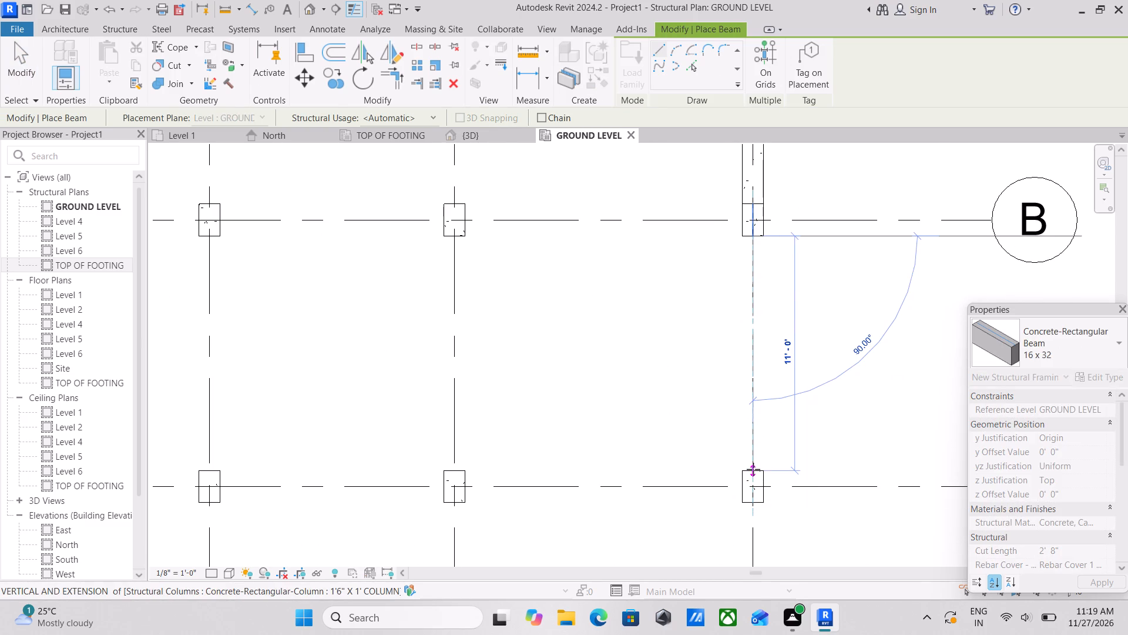
{"action": "left_click", "coordinate": [753, 471]}
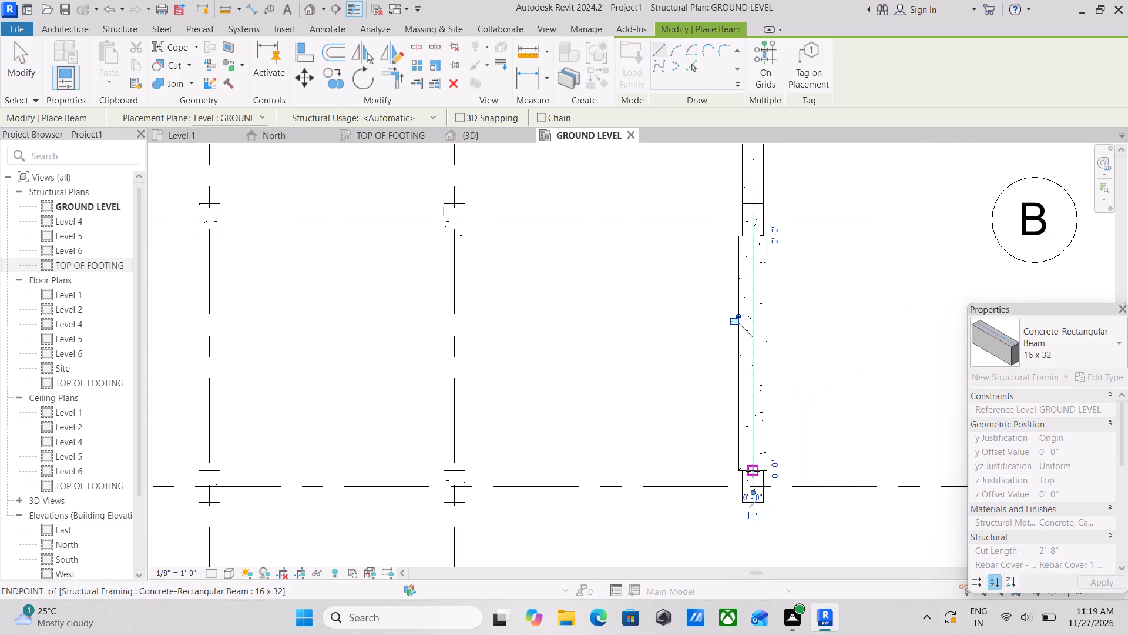
{"action": "scroll", "coordinate": [753, 471], "scroll_direction": "up", "scroll_amount": 1}
{"action": "key", "text": "Escape"}
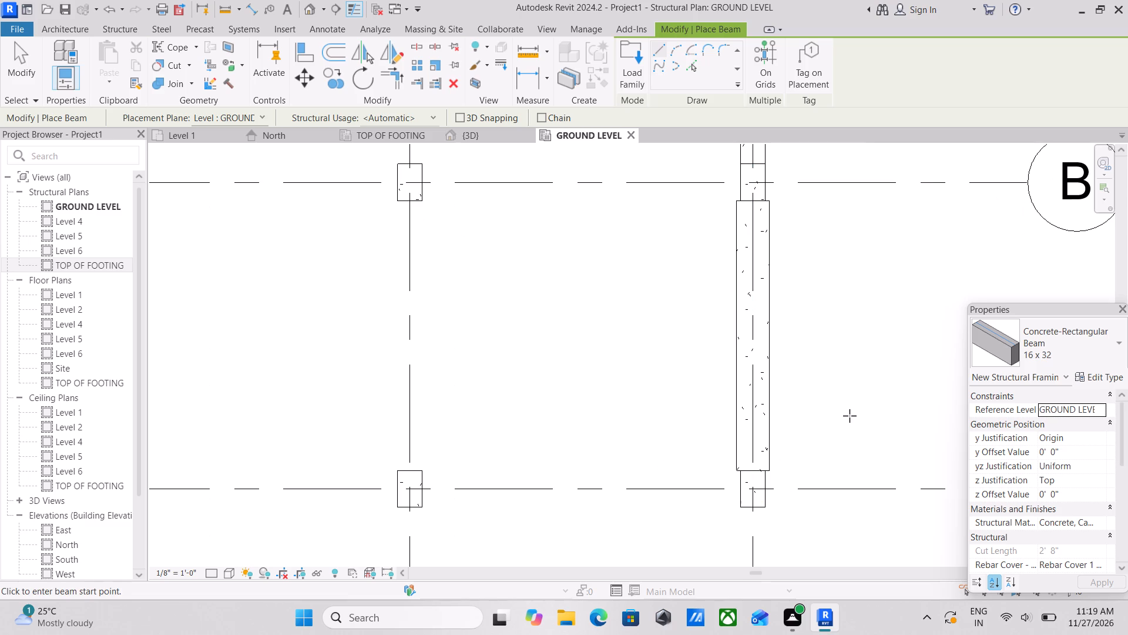
{"action": "key", "text": "Escape"}
{"action": "key", "text": "Escape"}
Change the grid 6 beam between grids B and C to the 12 x 24 Concrete-Rectangular Beam type.
{"action": "left_click", "coordinate": [768, 427]}
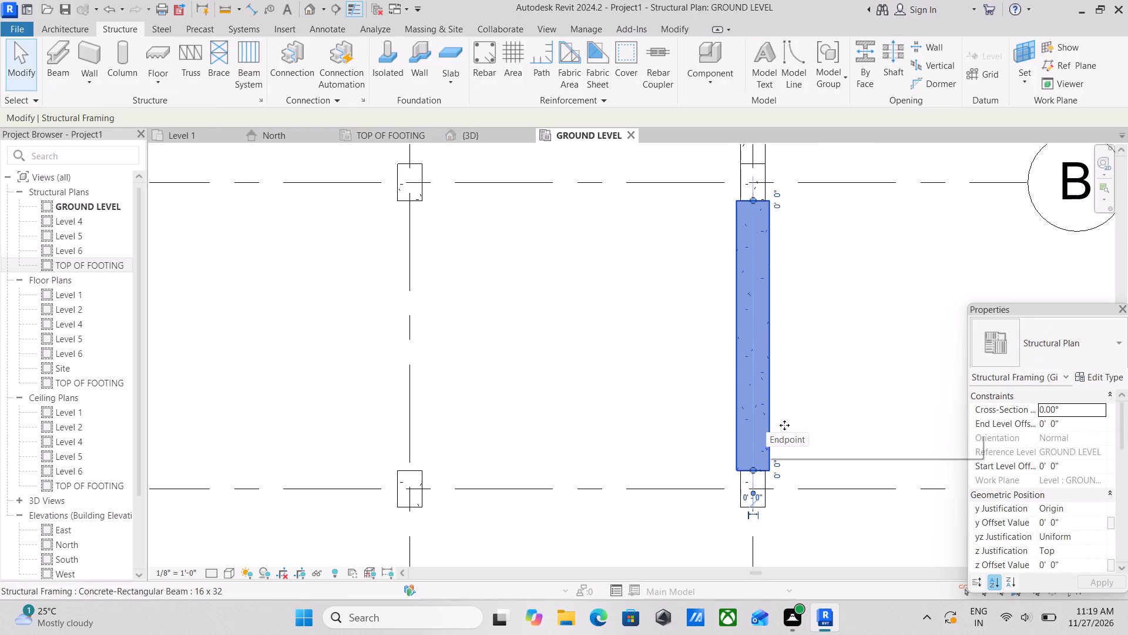
{"action": "left_click", "coordinate": [1097, 335]}
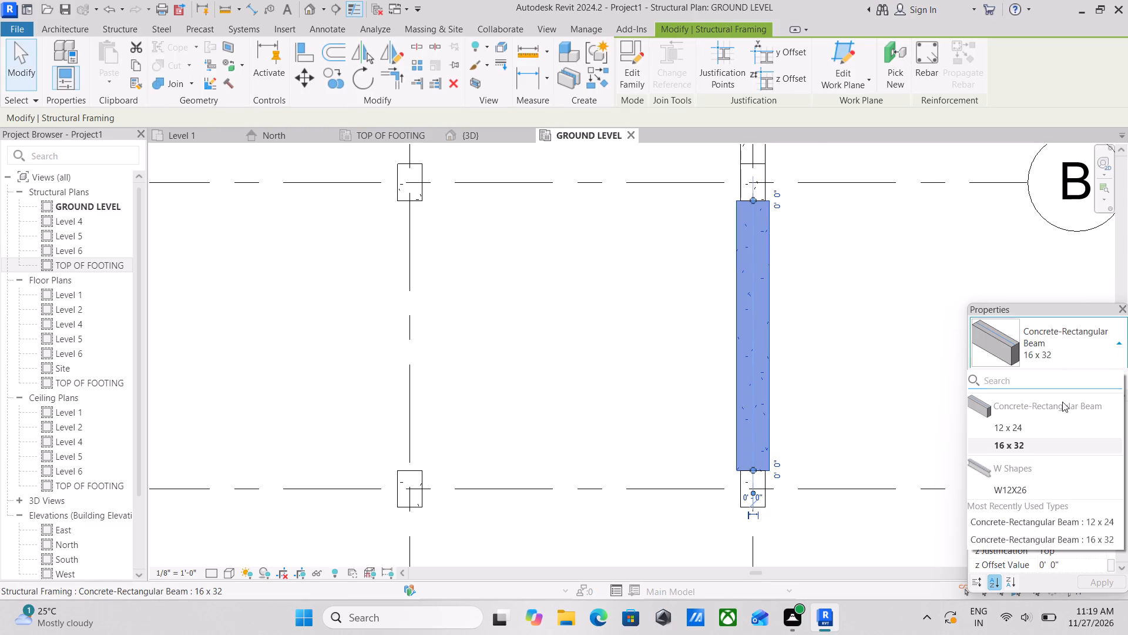
{"action": "left_click", "coordinate": [1026, 430]}
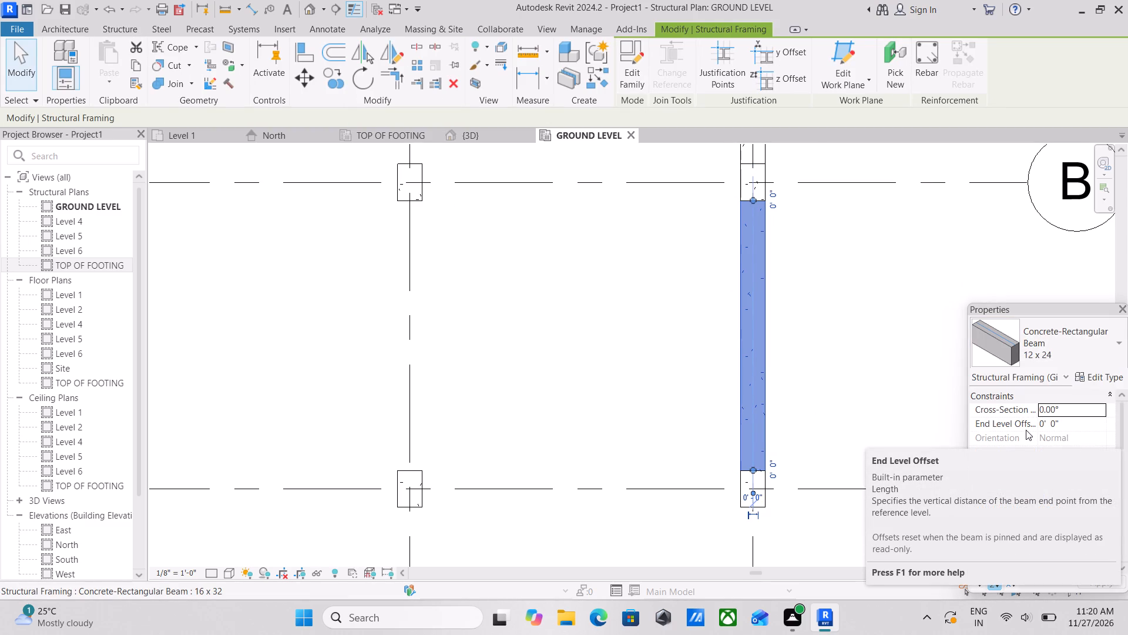
{"action": "scroll", "coordinate": [820, 368], "scroll_direction": "down", "scroll_amount": 2}
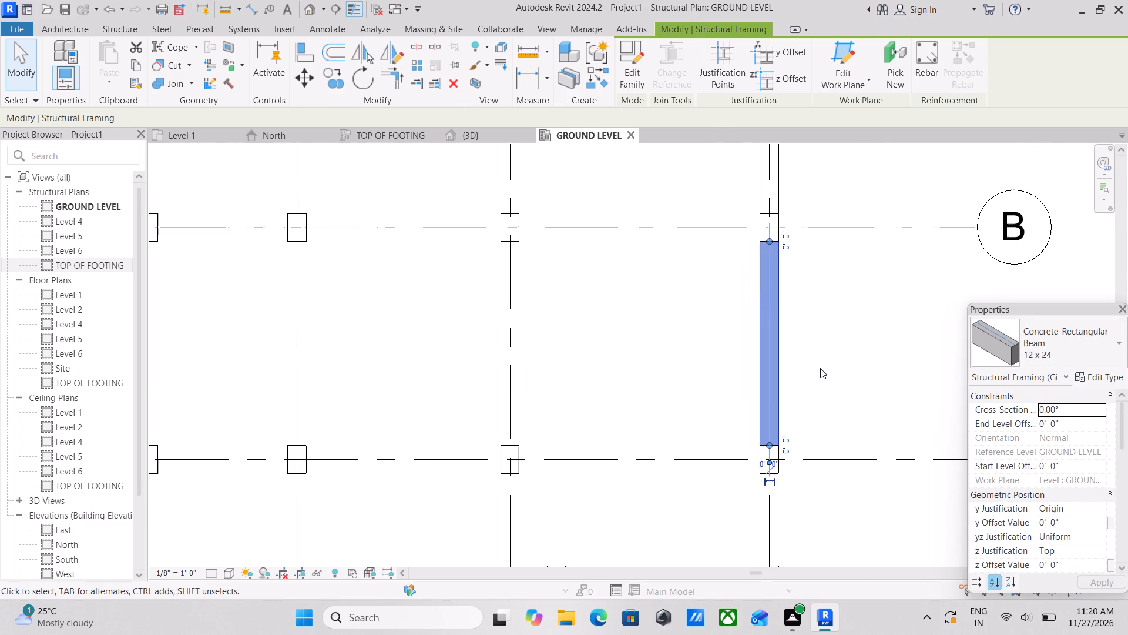
{"action": "key", "text": "Escape"}
Draw a 12 x 24 concrete rectangular beam about 5'-0" long along grid 6, between the facing column faces at grids C and D.
{"action": "scroll", "coordinate": [771, 381], "scroll_direction": "down", "scroll_amount": 3}
{"action": "middle_click_drag", "start_coordinate": [775, 377], "coordinate": [792, 315]}
{"action": "scroll", "coordinate": [793, 312], "scroll_direction": "down", "scroll_amount": 2}
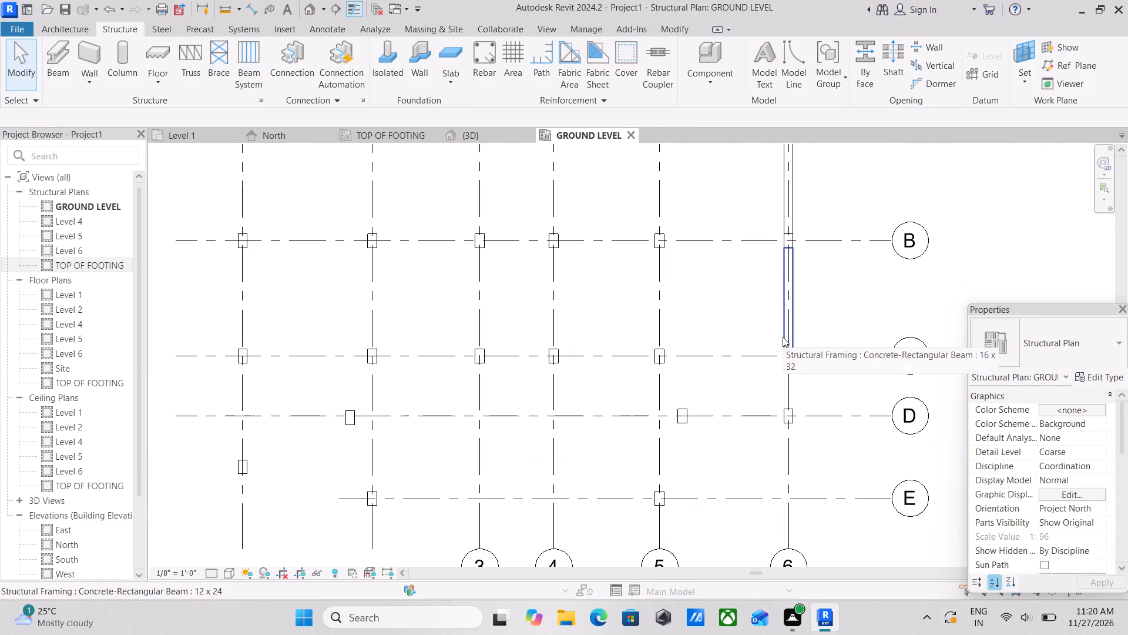
{"action": "middle_click_drag", "start_coordinate": [783, 337], "coordinate": [798, 367]}
{"action": "scroll", "coordinate": [820, 264], "scroll_direction": "up", "scroll_amount": 1}
{"action": "middle_click_drag", "start_coordinate": [818, 346], "coordinate": [814, 330]}
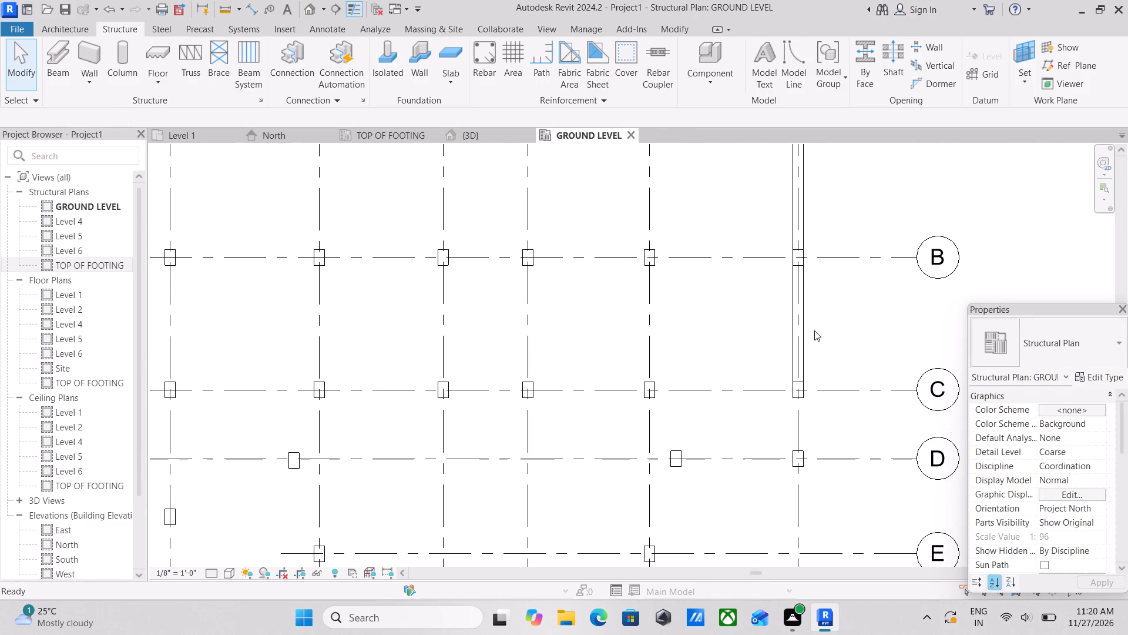
{"action": "type", "text": "BM"}
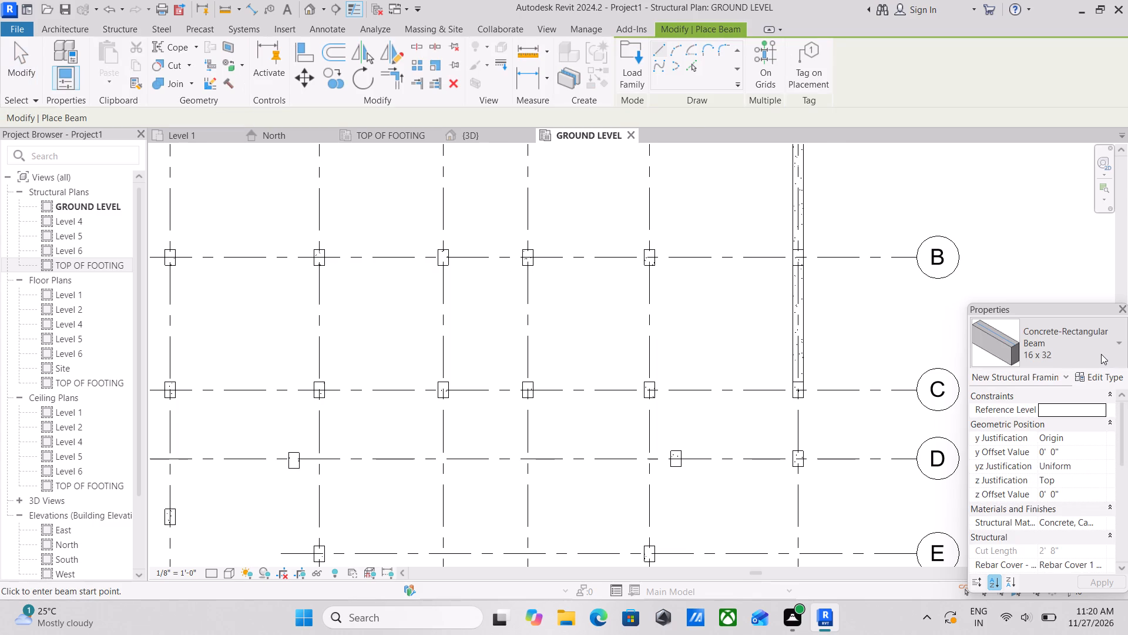
{"action": "left_click", "coordinate": [1101, 354]}
{"action": "left_click", "coordinate": [1020, 428]}
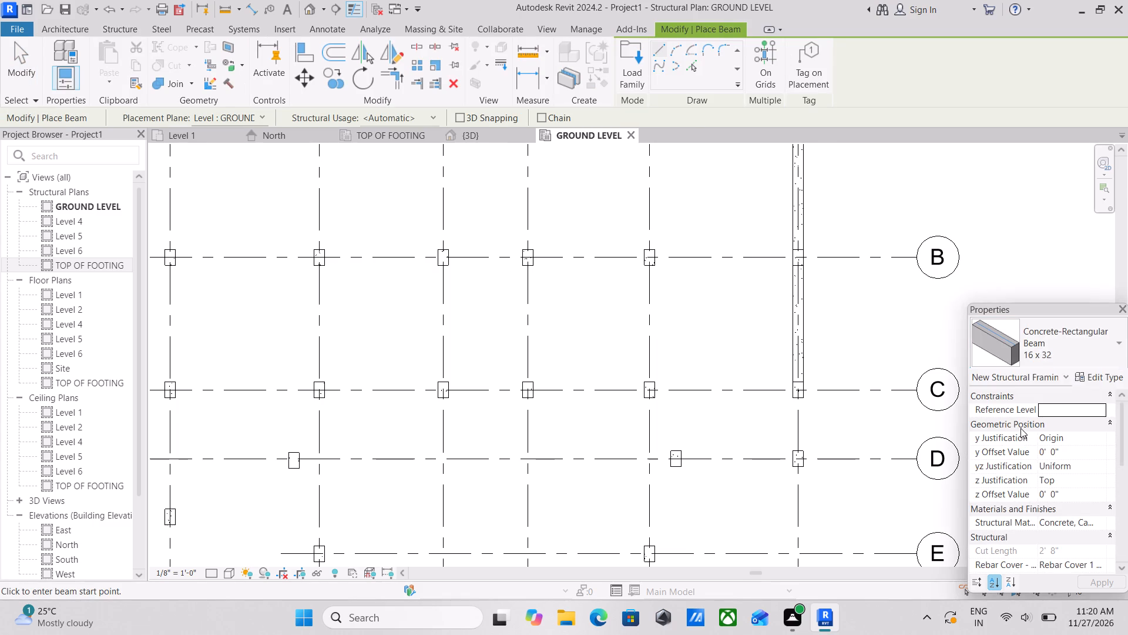
{"action": "scroll", "coordinate": [803, 435], "scroll_direction": "up", "scroll_amount": 4}
{"action": "scroll", "coordinate": [802, 413], "scroll_direction": "down", "scroll_amount": 1}
{"action": "middle_click_drag", "start_coordinate": [802, 413], "coordinate": [823, 408]}
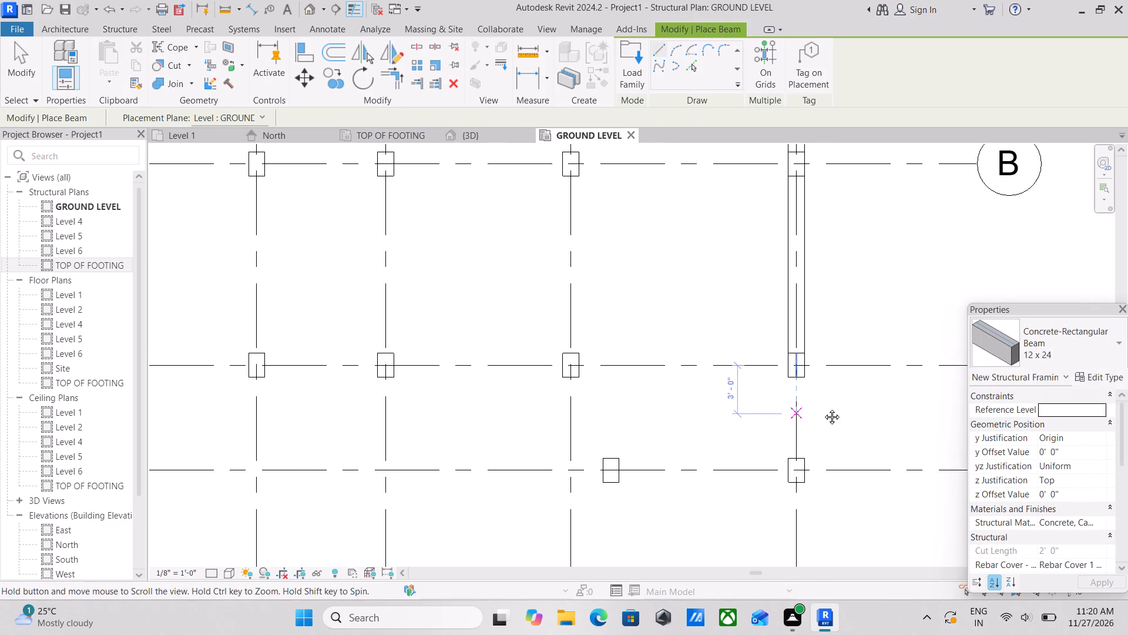
{"action": "middle_click_drag", "start_coordinate": [823, 408], "coordinate": [915, 409]}
{"action": "scroll", "coordinate": [916, 357], "scroll_direction": "up", "scroll_amount": 5}
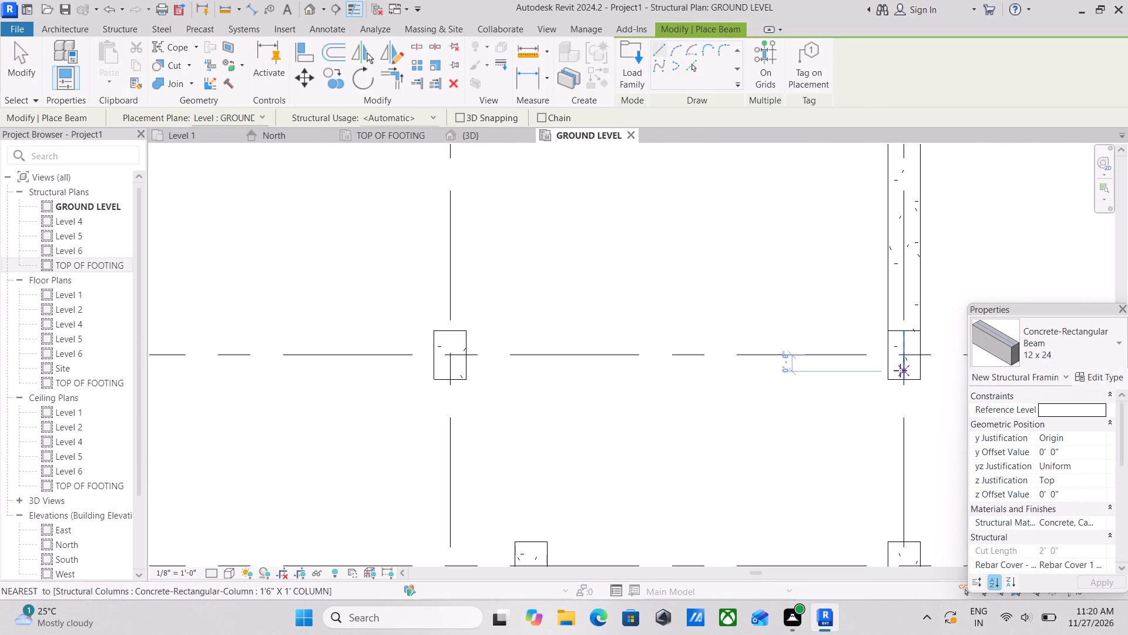
{"action": "left_click", "coordinate": [901, 379]}
{"action": "middle_click_drag", "start_coordinate": [901, 488], "coordinate": [899, 486]}
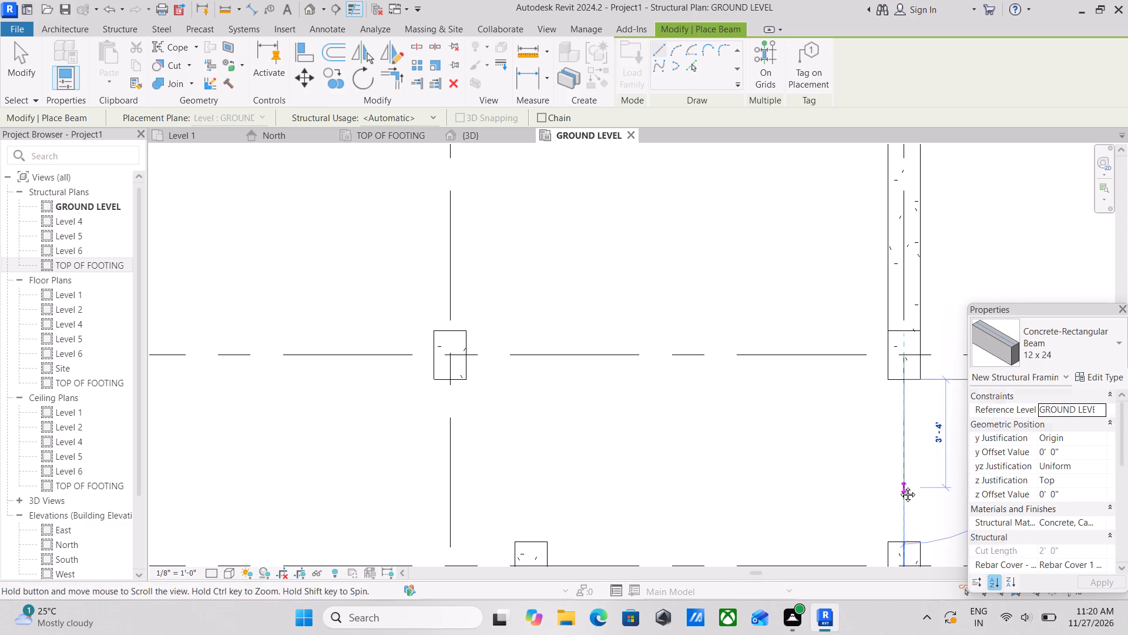
{"action": "middle_click_drag", "start_coordinate": [899, 486], "coordinate": [889, 378]}
{"action": "left_click", "coordinate": [892, 431]}
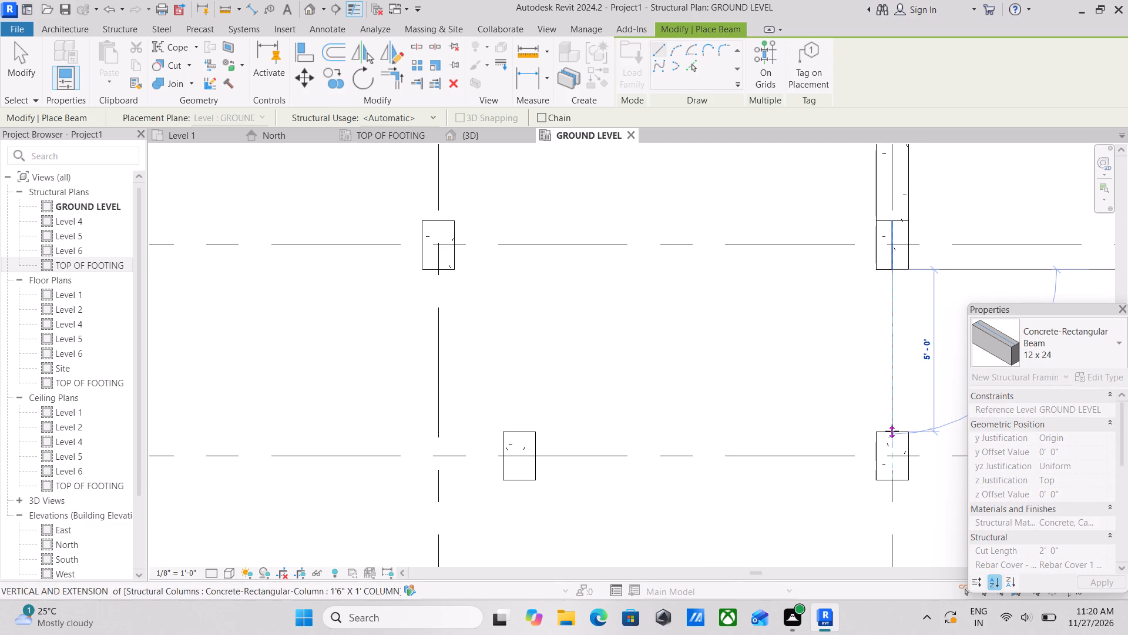
{"action": "scroll", "coordinate": [892, 431], "scroll_direction": "down", "scroll_amount": 2}
{"action": "middle_click_drag", "start_coordinate": [892, 431], "coordinate": [879, 382]}
{"action": "key", "text": "Escape"}
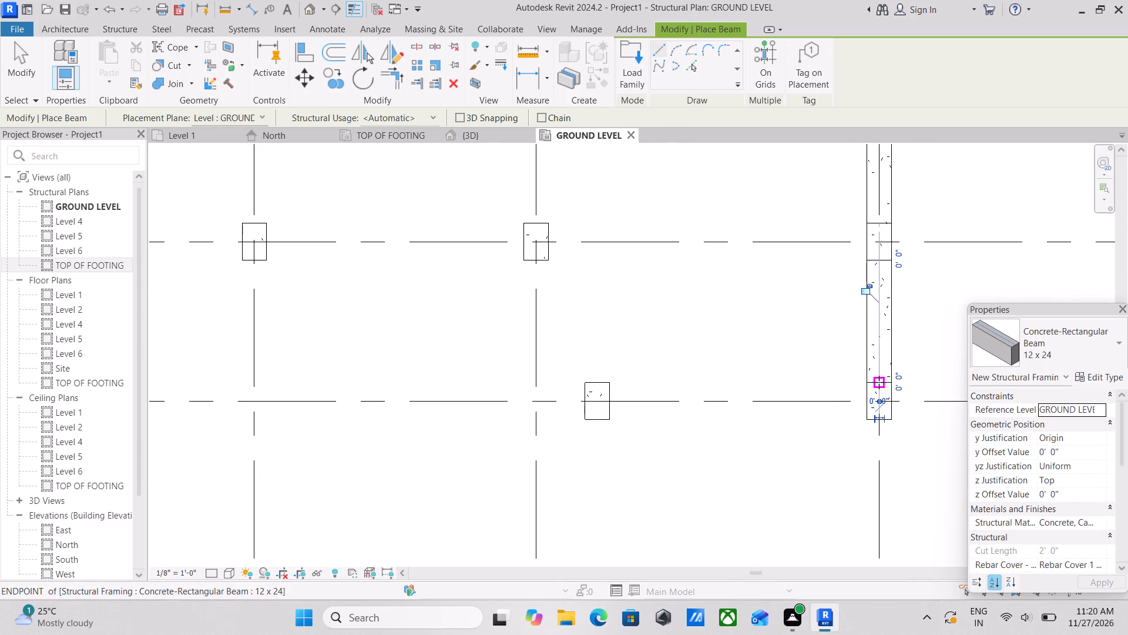
Draw a 12 x 24 concrete rectangular beam along grid 1, between the facing column faces at grids A and B.
{"action": "scroll", "coordinate": [785, 441], "scroll_direction": "down", "scroll_amount": 2}
{"action": "middle_click_drag", "start_coordinate": [770, 413], "coordinate": [805, 344]}
{"action": "middle_click_drag", "start_coordinate": [777, 500], "coordinate": [785, 339]}
{"action": "scroll", "coordinate": [766, 365], "scroll_direction": "down", "scroll_amount": 2}
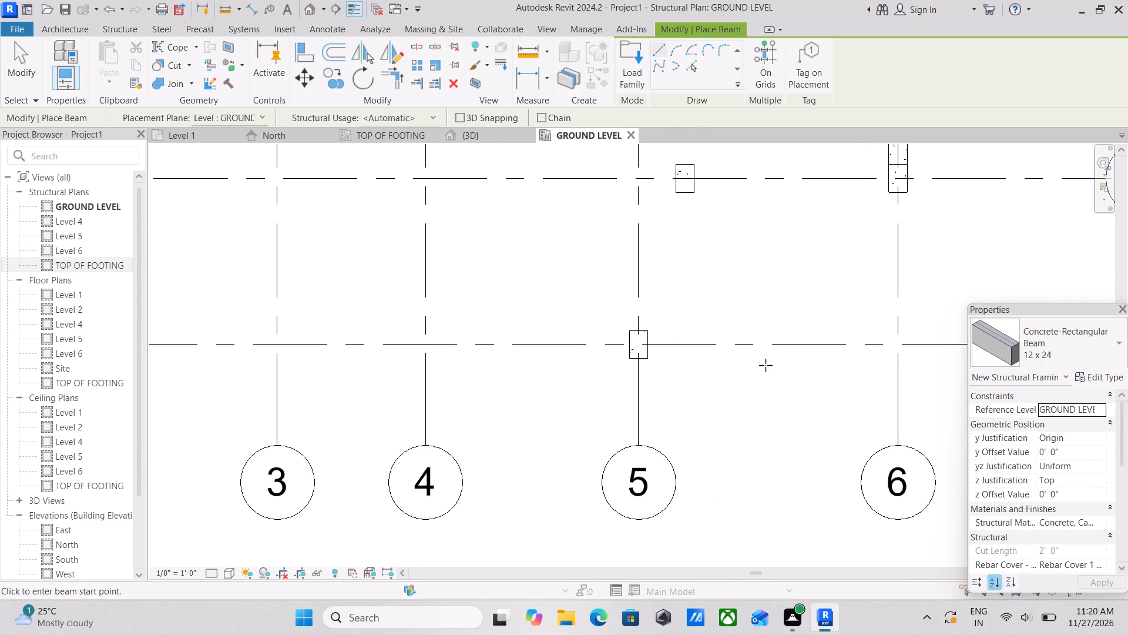
{"action": "middle_click_drag", "start_coordinate": [766, 365], "coordinate": [866, 422]}
{"action": "middle_click_drag", "start_coordinate": [664, 380], "coordinate": [862, 433]}
{"action": "middle_click_drag", "start_coordinate": [605, 395], "coordinate": [795, 422]}
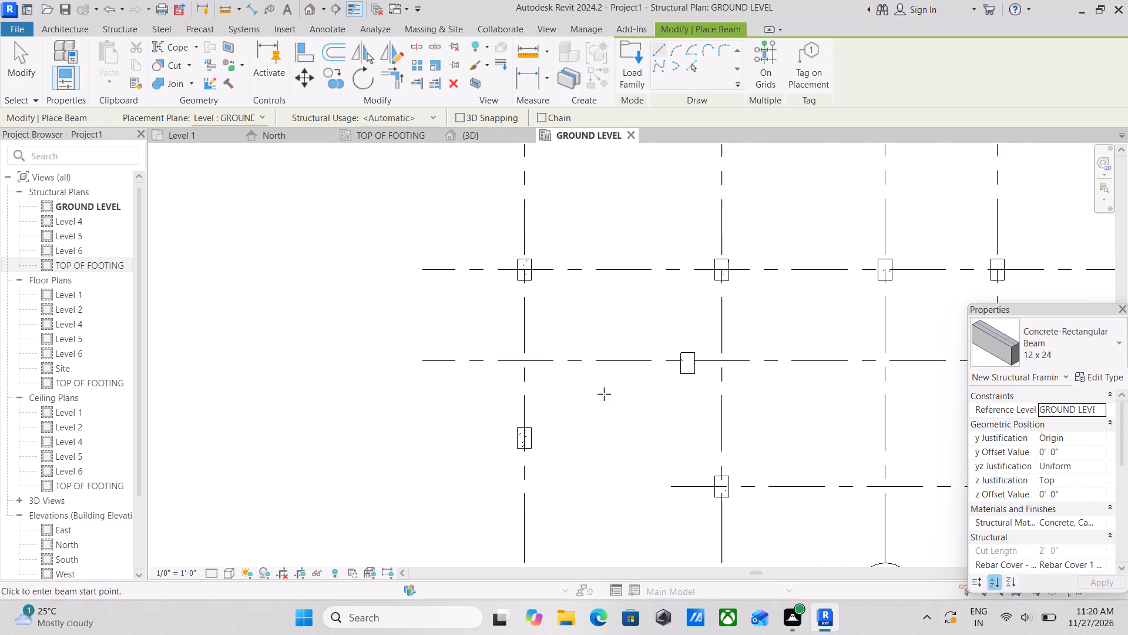
{"action": "middle_click_drag", "start_coordinate": [604, 394], "coordinate": [695, 543]}
{"action": "scroll", "coordinate": [662, 326], "scroll_direction": "down", "scroll_amount": 3}
{"action": "middle_click_drag", "start_coordinate": [662, 326], "coordinate": [715, 490]}
{"action": "middle_click_drag", "start_coordinate": [696, 368], "coordinate": [723, 437]}
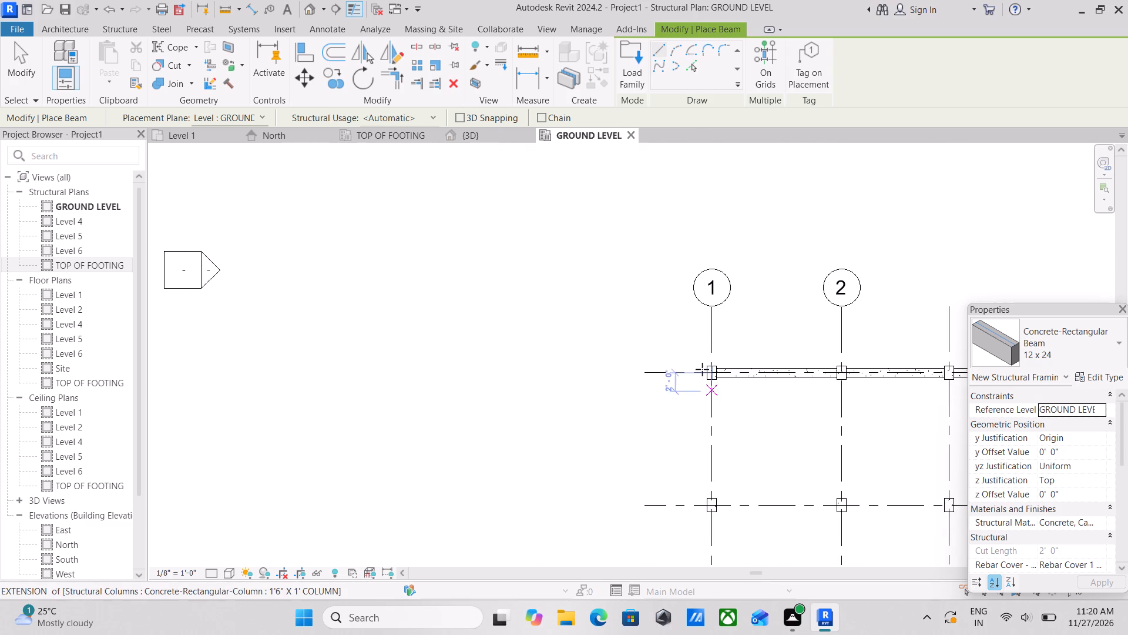
{"action": "scroll", "coordinate": [702, 369], "scroll_direction": "up", "scroll_amount": 7}
{"action": "left_click", "coordinate": [727, 394]}
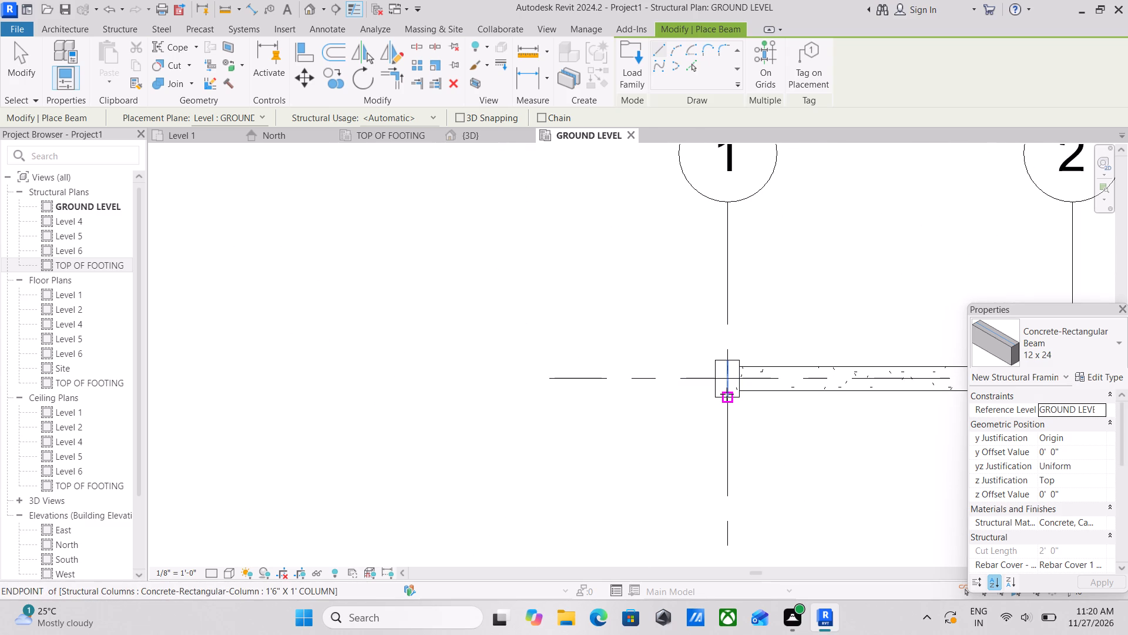
{"action": "middle_click_drag", "start_coordinate": [730, 462], "coordinate": [729, 300]}
{"action": "middle_click_drag", "start_coordinate": [737, 459], "coordinate": [736, 316]}
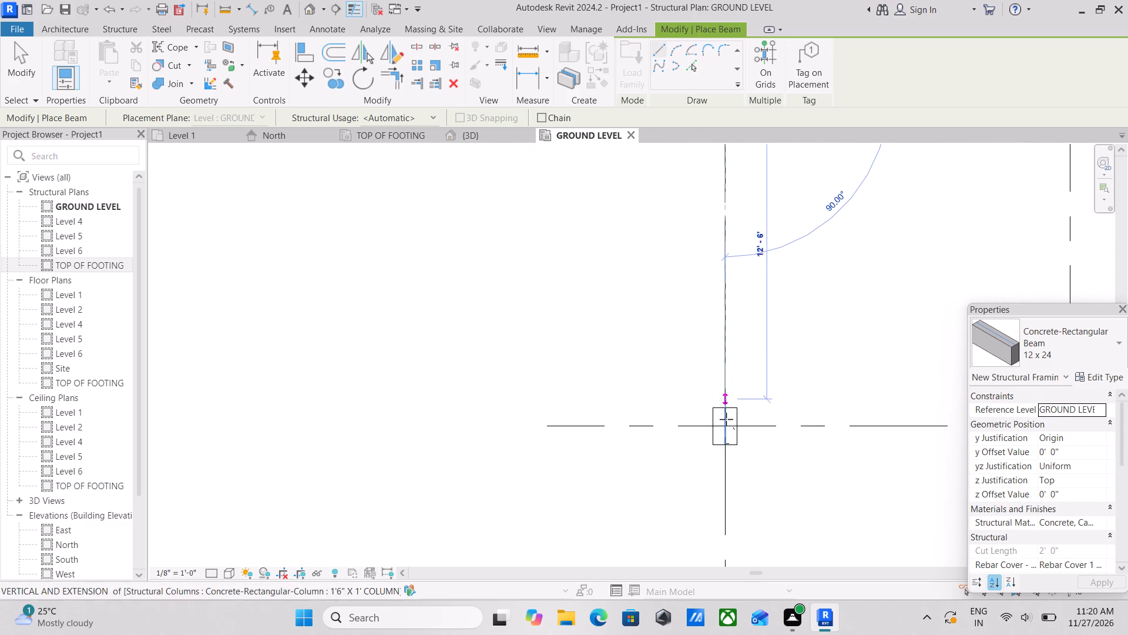
{"action": "left_click", "coordinate": [723, 409]}
Draw a 12 x 24 concrete rectangular beam about 11'-0" long along grid 1, between the facing column faces at grids B and C.
{"action": "scroll", "coordinate": [727, 393], "scroll_direction": "down", "scroll_amount": 3}
{"action": "middle_click_drag", "start_coordinate": [725, 389], "coordinate": [736, 339]}
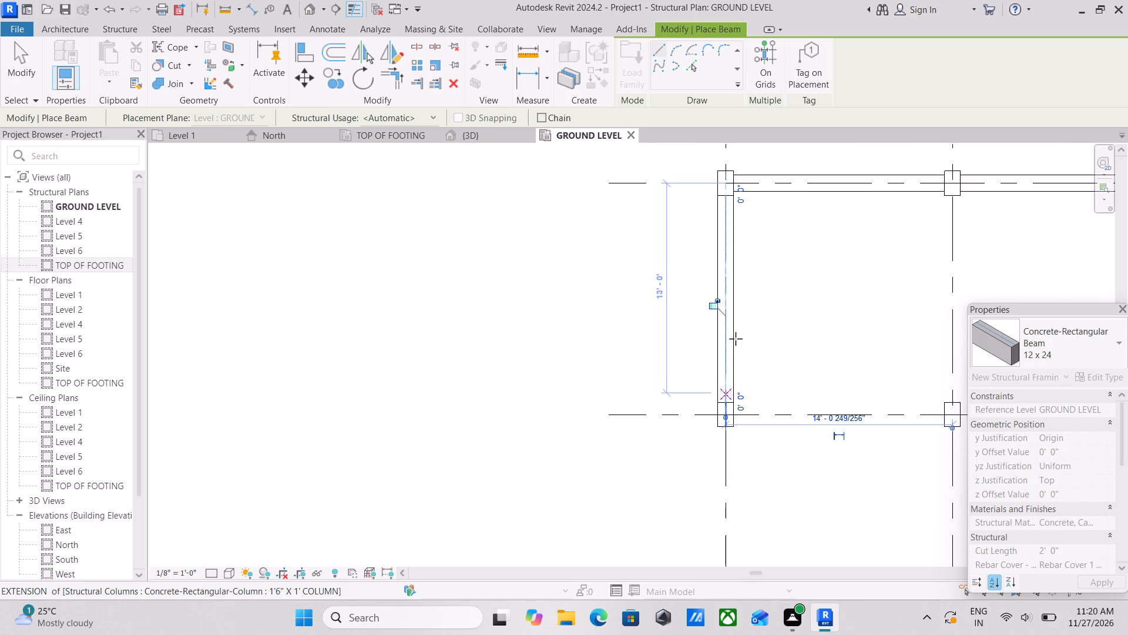
{"action": "middle_click_drag", "start_coordinate": [736, 339], "coordinate": [747, 316]}
{"action": "scroll", "coordinate": [738, 360], "scroll_direction": "up", "scroll_amount": 12}
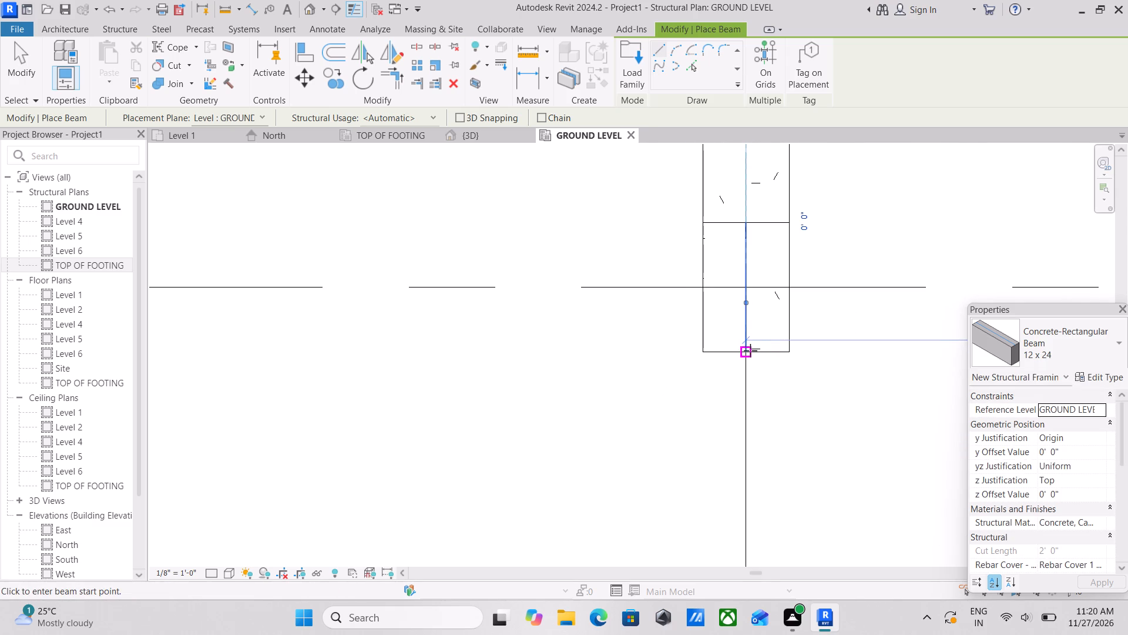
{"action": "left_click", "coordinate": [747, 350]}
{"action": "middle_click_drag", "start_coordinate": [756, 446], "coordinate": [748, 285]}
{"action": "scroll", "coordinate": [728, 410], "scroll_direction": "down", "scroll_amount": 4}
{"action": "middle_click_drag", "start_coordinate": [728, 410], "coordinate": [721, 322]}
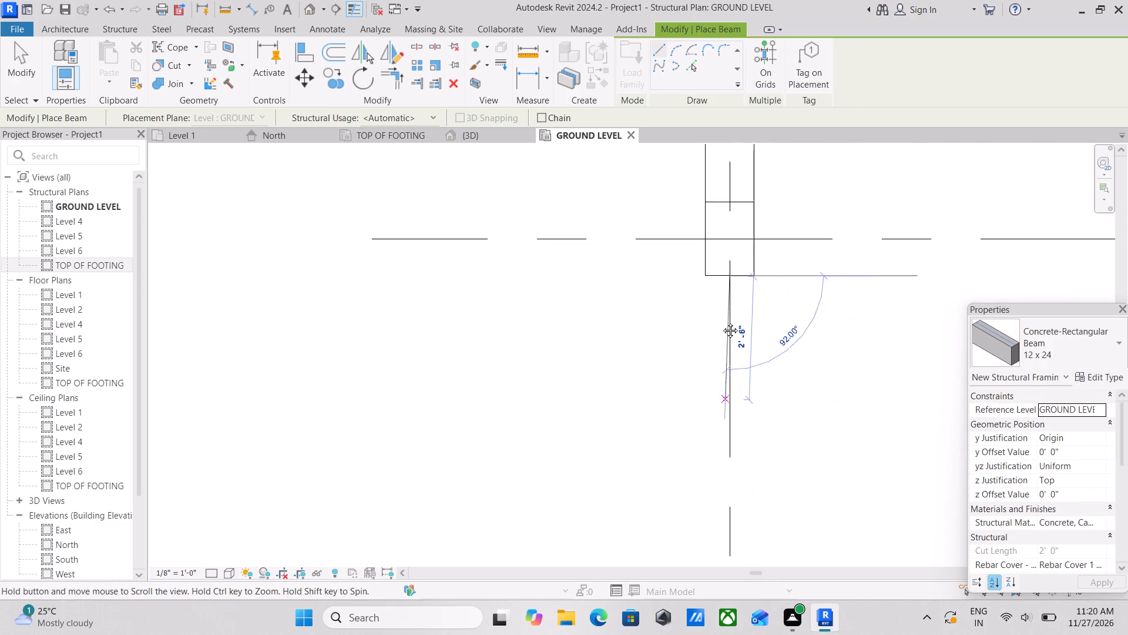
{"action": "middle_click_drag", "start_coordinate": [721, 322], "coordinate": [726, 289]}
{"action": "scroll", "coordinate": [730, 439], "scroll_direction": "down", "scroll_amount": 12}
{"action": "middle_click_drag", "start_coordinate": [730, 431], "coordinate": [734, 364]}
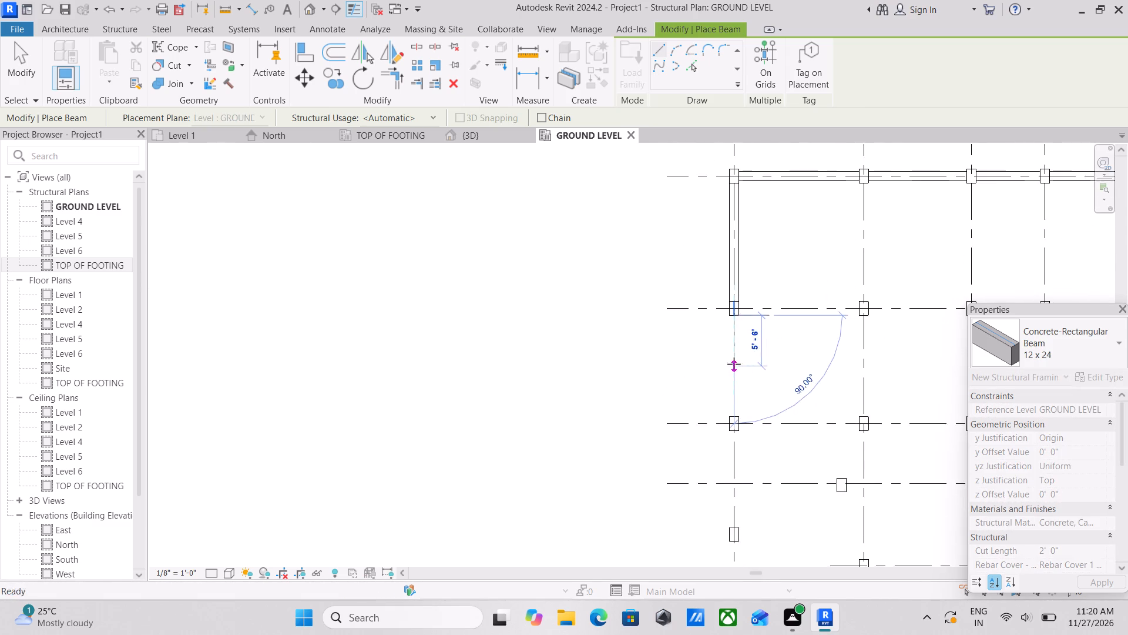
{"action": "scroll", "coordinate": [730, 397], "scroll_direction": "up", "scroll_amount": 8}
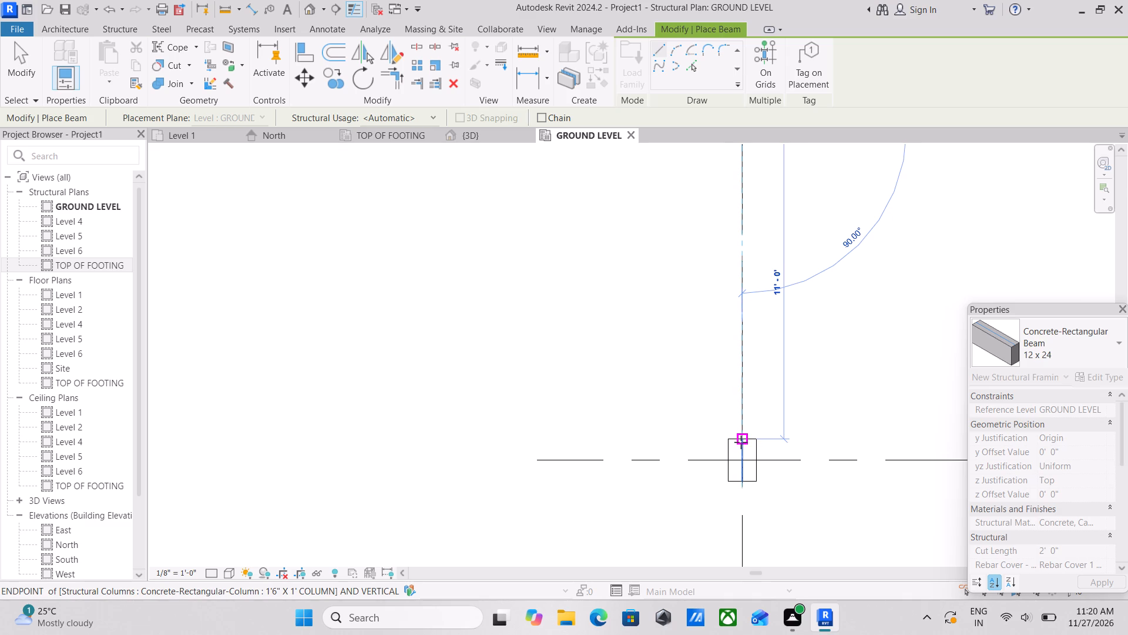
{"action": "left_click", "coordinate": [741, 442]}
Draw a 12 x 24 concrete beam about 10'-6" long along grid 1, from the grid C column to the facing column face past grid D.
{"action": "scroll", "coordinate": [774, 408], "scroll_direction": "down", "scroll_amount": 3}
{"action": "middle_click_drag", "start_coordinate": [771, 418], "coordinate": [746, 311]}
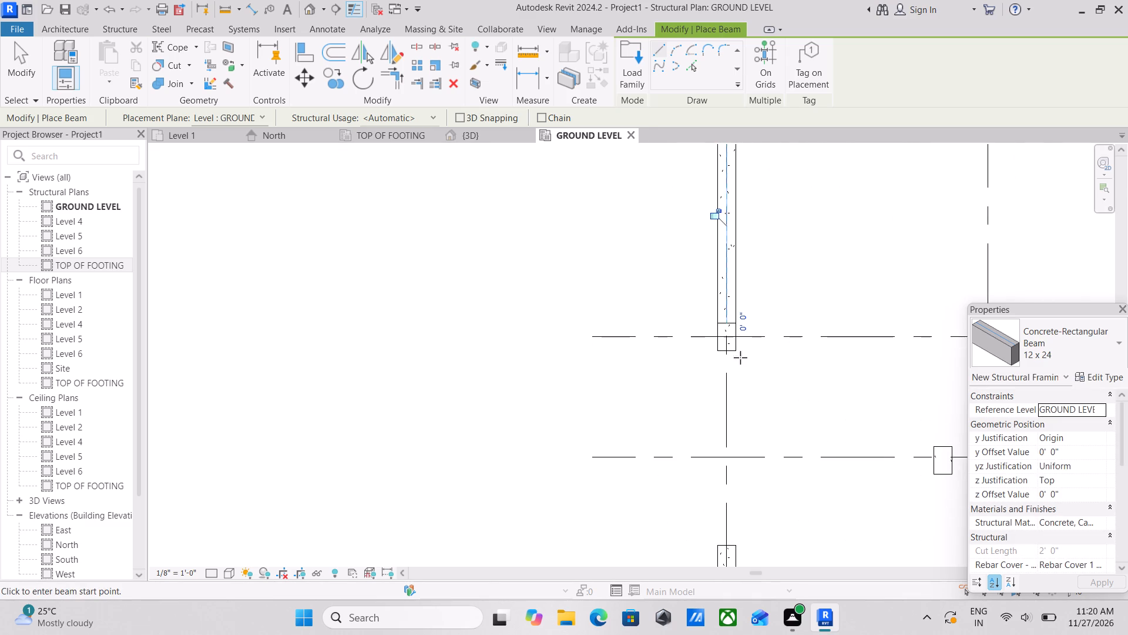
{"action": "scroll", "coordinate": [724, 390], "scroll_direction": "up", "scroll_amount": 2}
{"action": "left_click", "coordinate": [729, 336]}
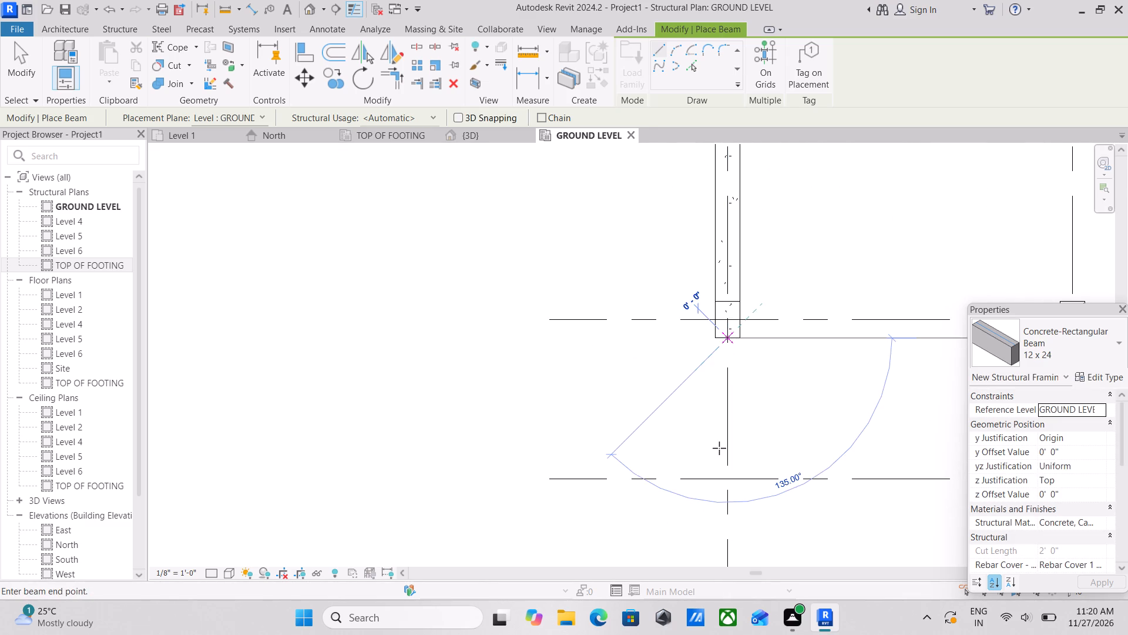
{"action": "middle_click_drag", "start_coordinate": [719, 448], "coordinate": [709, 299]}
{"action": "middle_click_drag", "start_coordinate": [730, 436], "coordinate": [739, 355]}
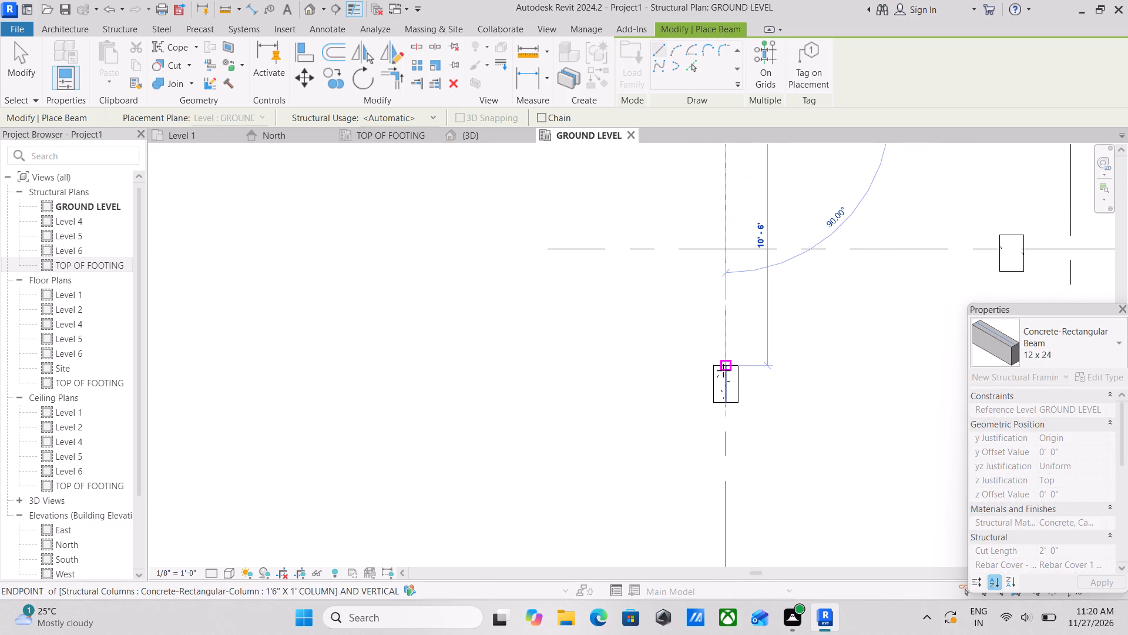
{"action": "left_click", "coordinate": [723, 370]}
{"action": "scroll", "coordinate": [723, 370], "scroll_direction": "down", "scroll_amount": 5}
{"action": "middle_click_drag", "start_coordinate": [761, 366], "coordinate": [681, 375]}
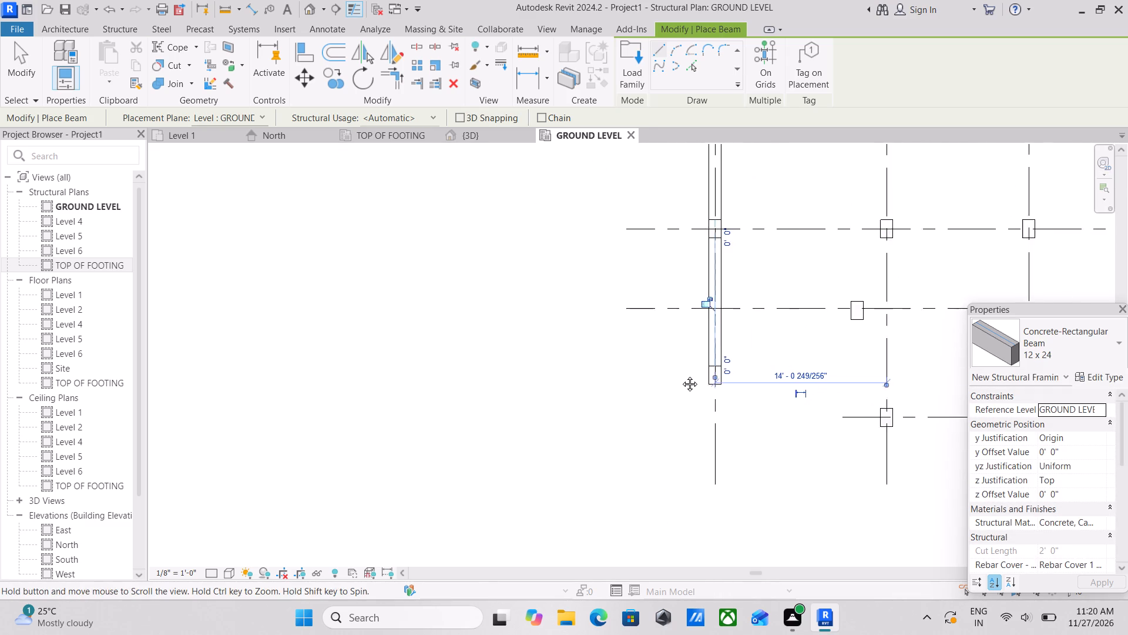
{"action": "middle_click_drag", "start_coordinate": [681, 375], "coordinate": [637, 376]}
{"action": "key", "text": "Escape"}
Draw a 12 x 24 concrete rectangular beam about 13'-0" long along grid B, between the facing column faces at grids 6 and 5.
{"action": "scroll", "coordinate": [642, 374], "scroll_direction": "up", "scroll_amount": 2}
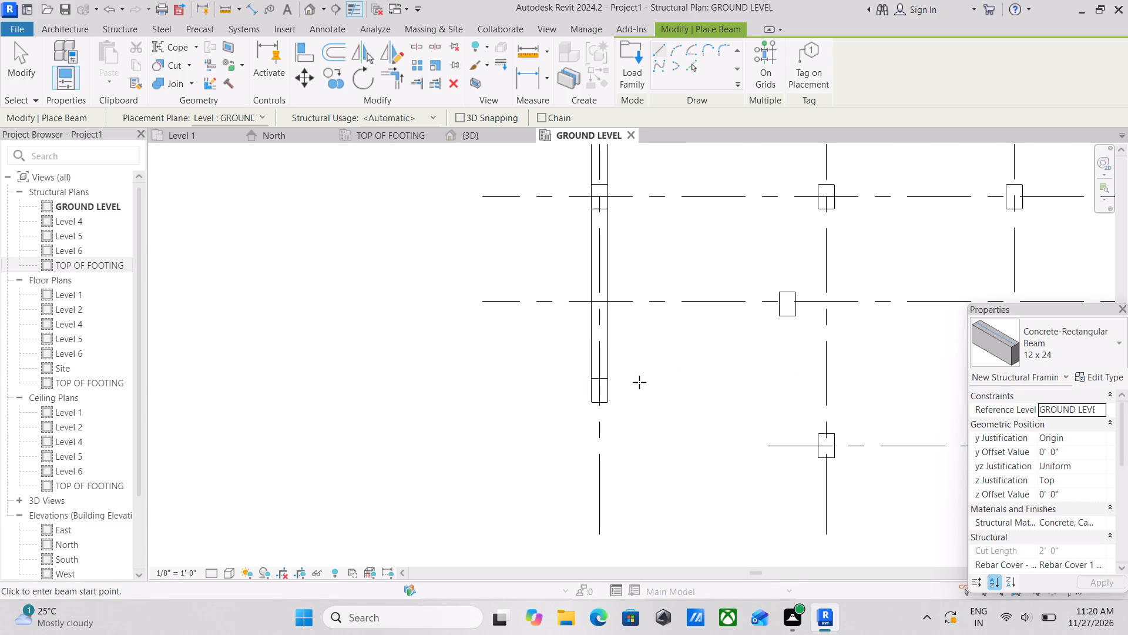
{"action": "scroll", "coordinate": [644, 371], "scroll_direction": "down", "scroll_amount": 5}
{"action": "middle_click_drag", "start_coordinate": [670, 359], "coordinate": [683, 411]}
{"action": "middle_click_drag", "start_coordinate": [690, 365], "coordinate": [701, 509]}
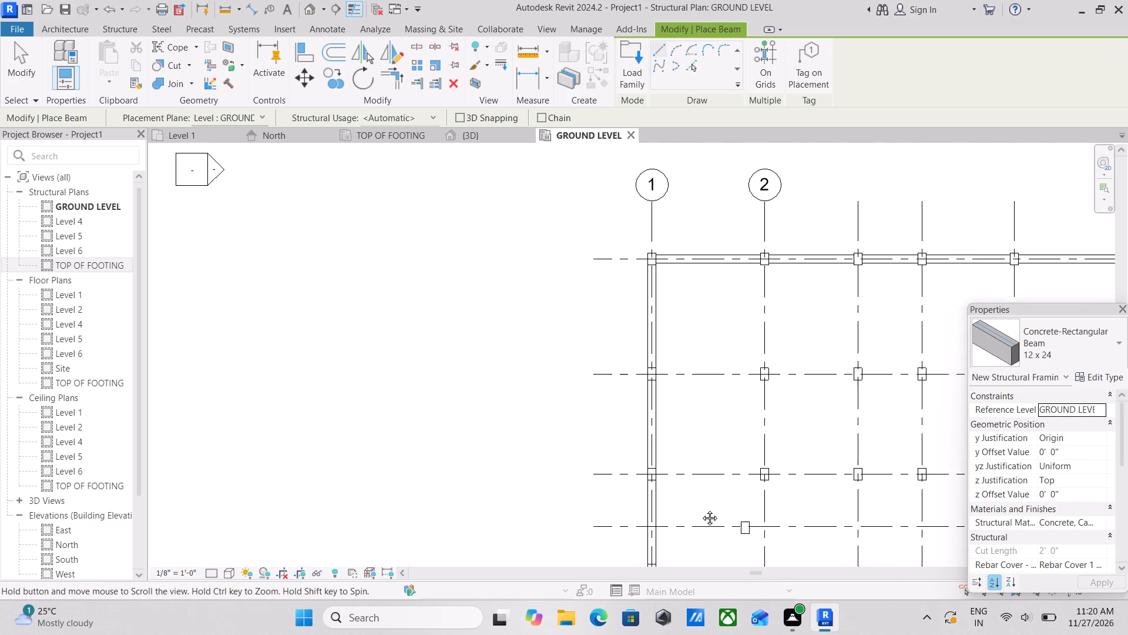
{"action": "middle_click_drag", "start_coordinate": [701, 509], "coordinate": [701, 510]}
{"action": "scroll", "coordinate": [844, 368], "scroll_direction": "up", "scroll_amount": 1}
{"action": "middle_click_drag", "start_coordinate": [844, 368], "coordinate": [591, 353]}
{"action": "scroll", "coordinate": [821, 386], "scroll_direction": "up", "scroll_amount": 2}
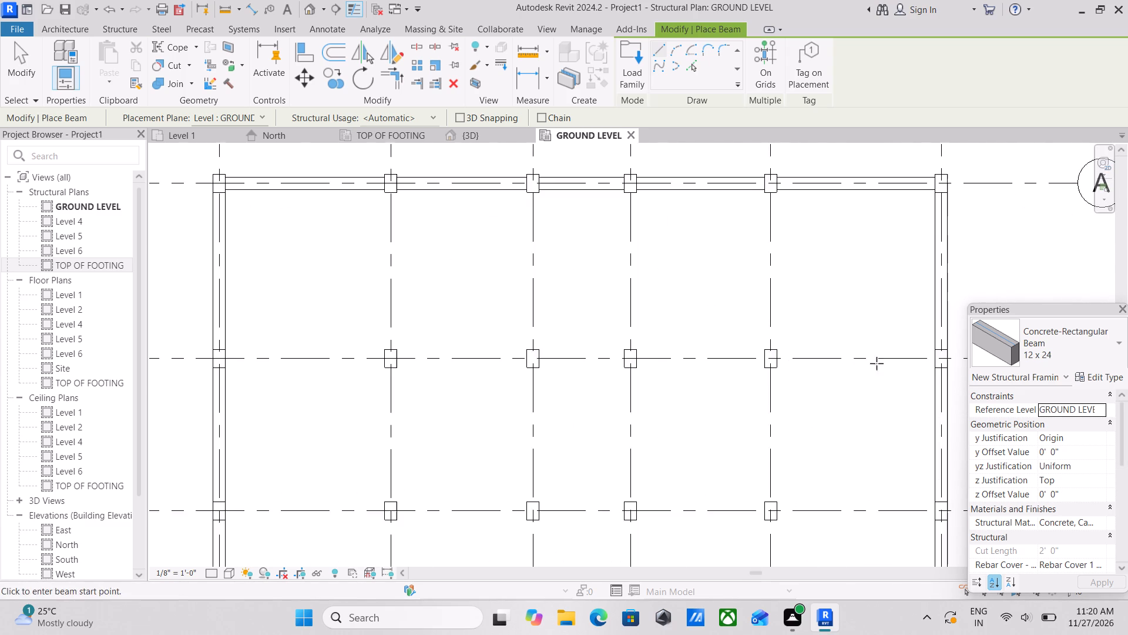
{"action": "scroll", "coordinate": [877, 363], "scroll_direction": "up", "scroll_amount": 1}
{"action": "scroll", "coordinate": [949, 353], "scroll_direction": "up", "scroll_amount": 2}
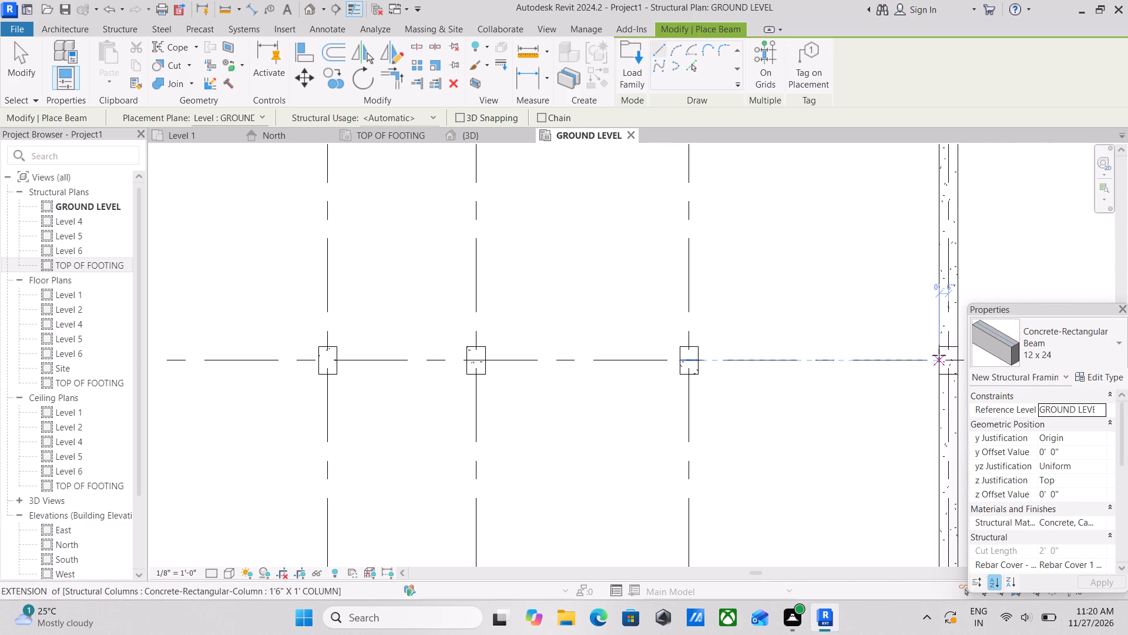
{"action": "left_click", "coordinate": [941, 359]}
{"action": "middle_click_drag", "start_coordinate": [653, 362], "coordinate": [771, 375]}
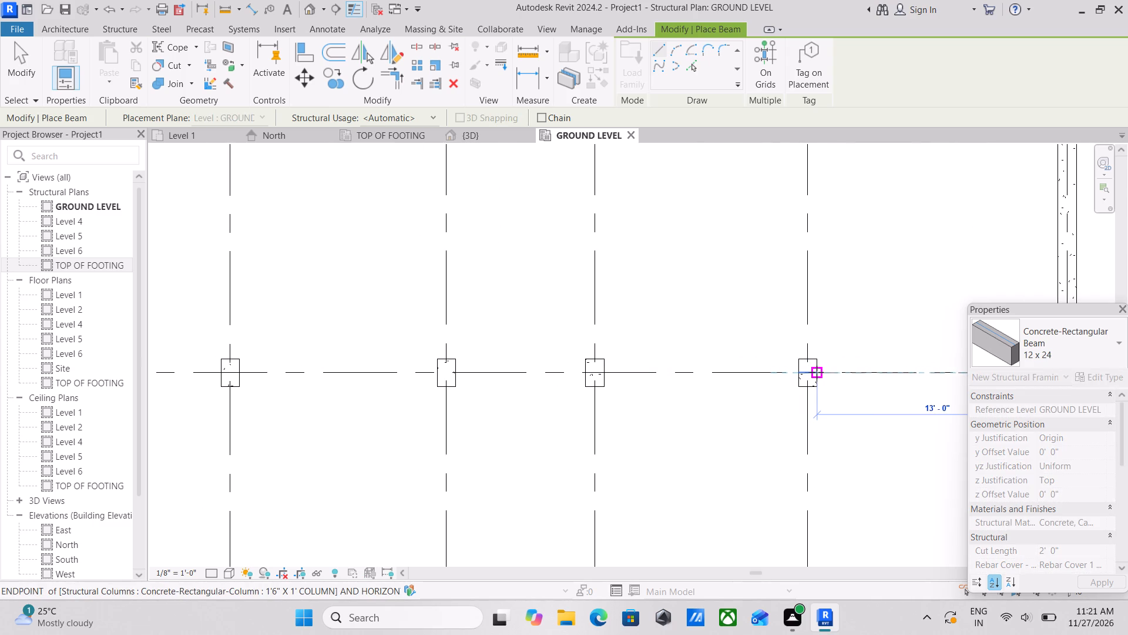
{"action": "left_click", "coordinate": [817, 372]}
Draw a 12 x 24 concrete rectangular beam about 10'-6" long along grid B, between the facing column faces at grids 5 and 4.
{"action": "scroll", "coordinate": [815, 372], "scroll_direction": "up", "scroll_amount": 6}
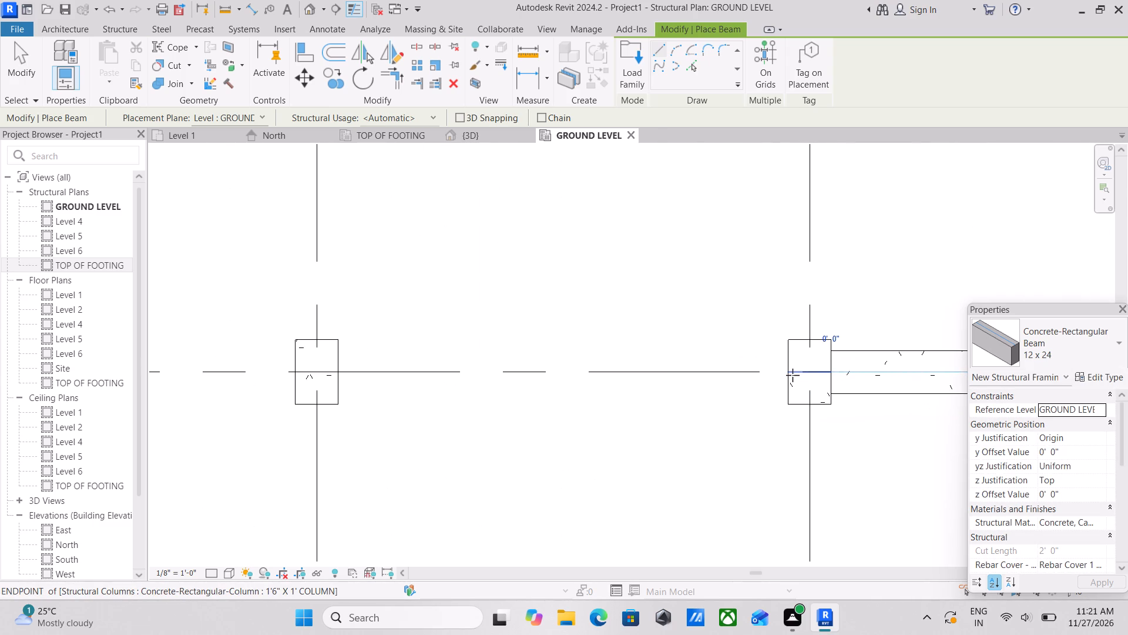
{"action": "left_click", "coordinate": [791, 372]}
{"action": "middle_click_drag", "start_coordinate": [427, 362], "coordinate": [763, 387]}
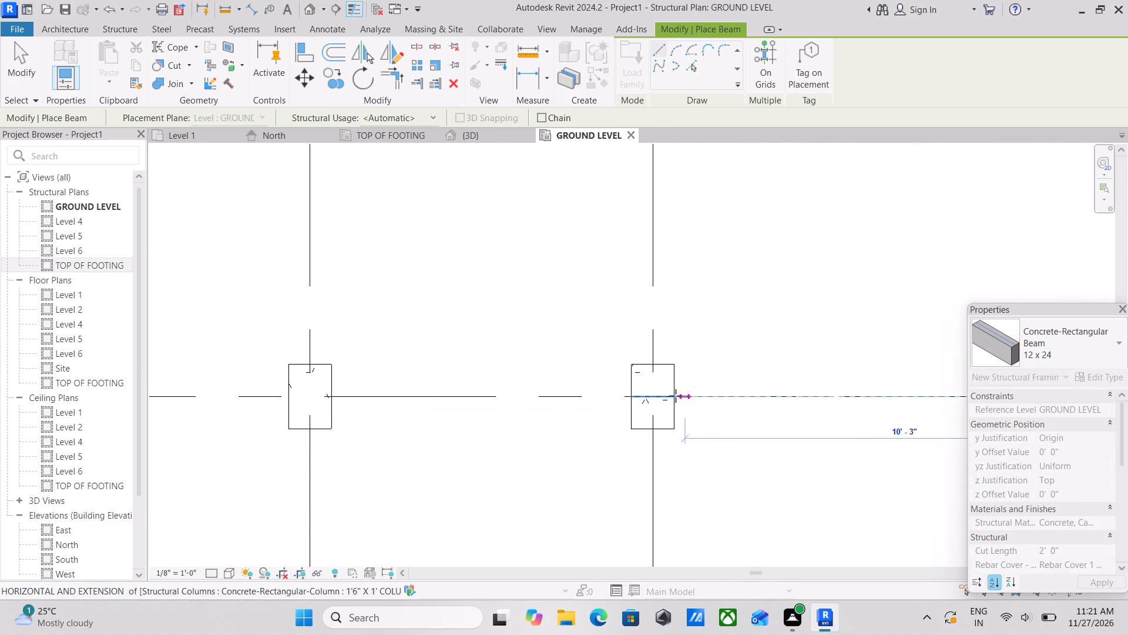
{"action": "left_click", "coordinate": [670, 397]}
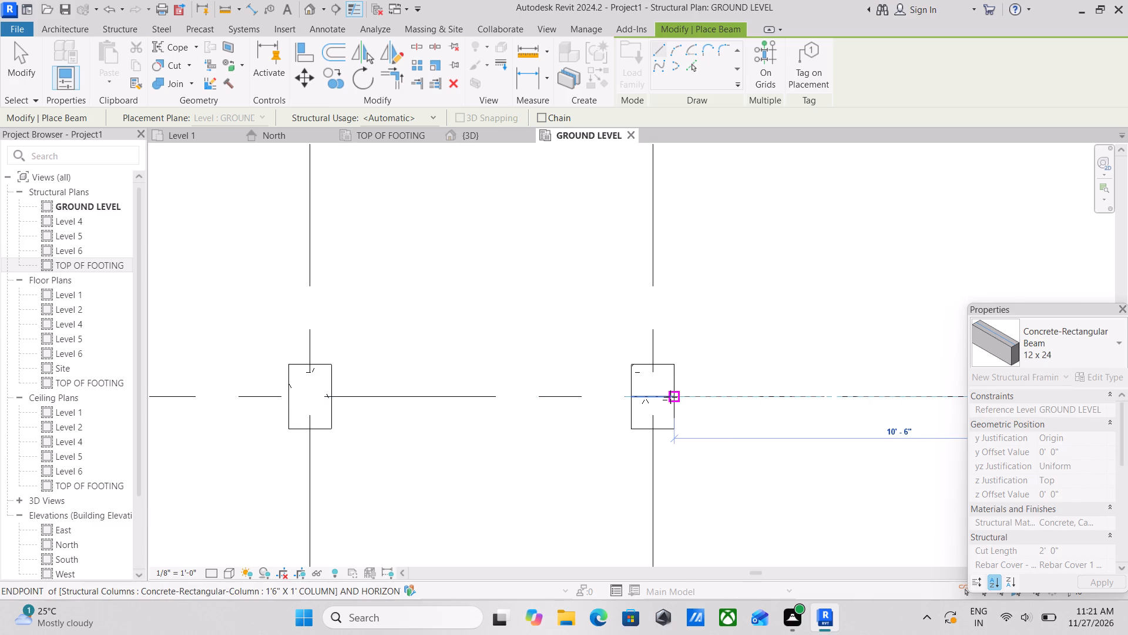
Draw a 12 x 24 concrete rectangular beam about 7'-0" long along grid B, between the facing column faces at grids 4 and 3.
{"action": "middle_click_drag", "start_coordinate": [636, 397], "coordinate": [850, 412]}
{"action": "scroll", "coordinate": [850, 412], "scroll_direction": "up", "scroll_amount": 1}
{"action": "left_click", "coordinate": [850, 408]}
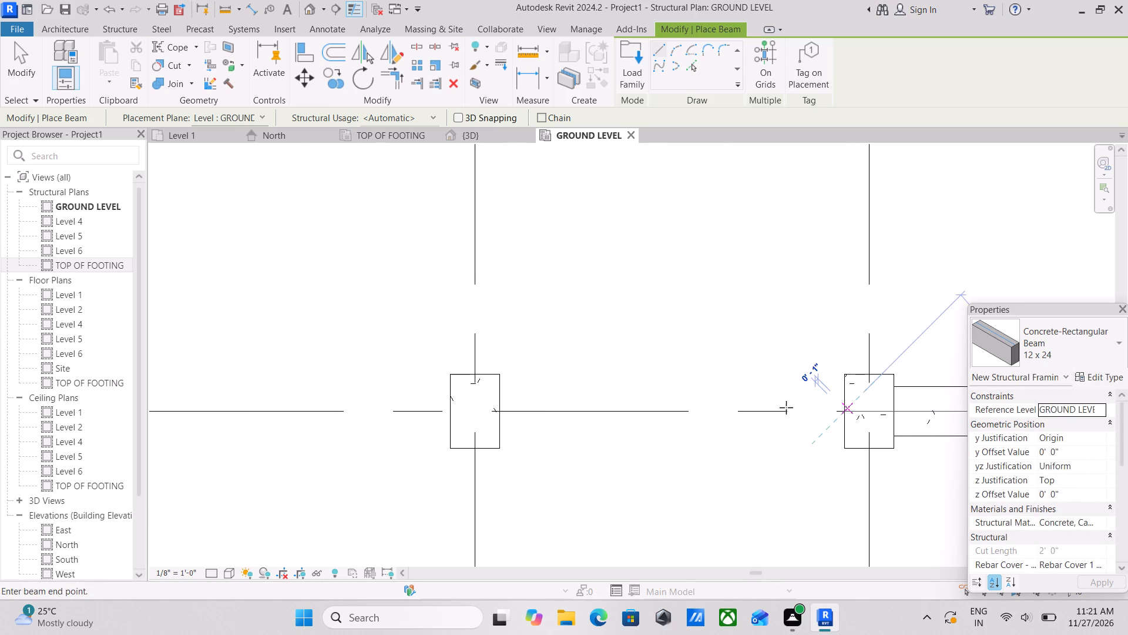
{"action": "middle_click_drag", "start_coordinate": [615, 398], "coordinate": [823, 411]}
{"action": "left_click", "coordinate": [704, 423]}
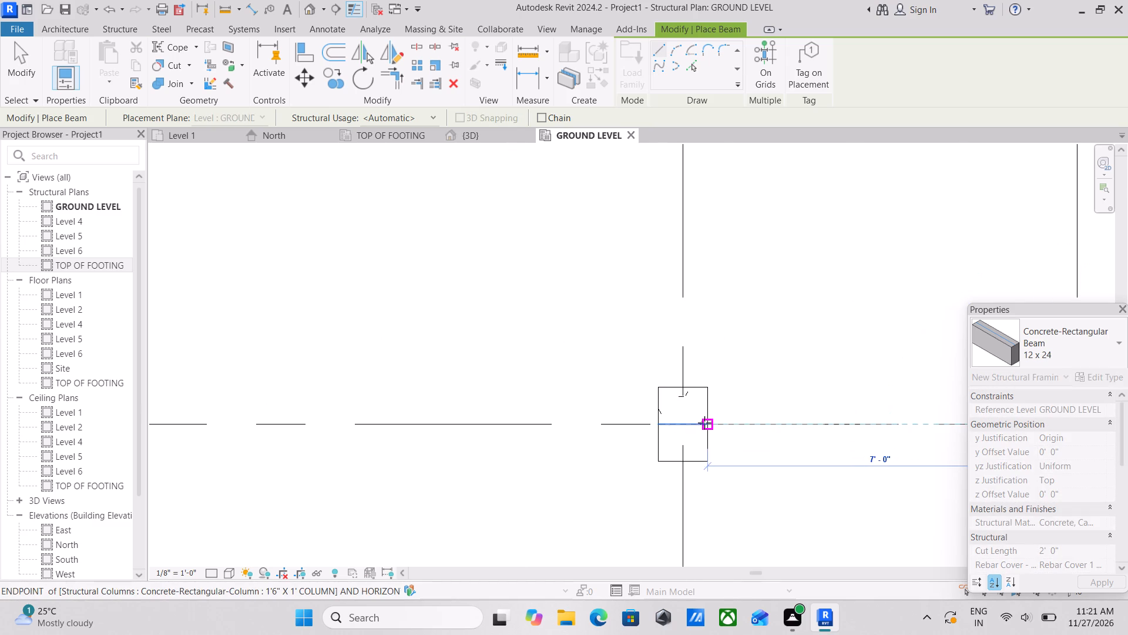
Draw a 12 x 24 concrete rectangular beam along grid B, between the facing column faces at grids 3 and 2.
{"action": "middle_click_drag", "start_coordinate": [637, 424], "coordinate": [757, 444]}
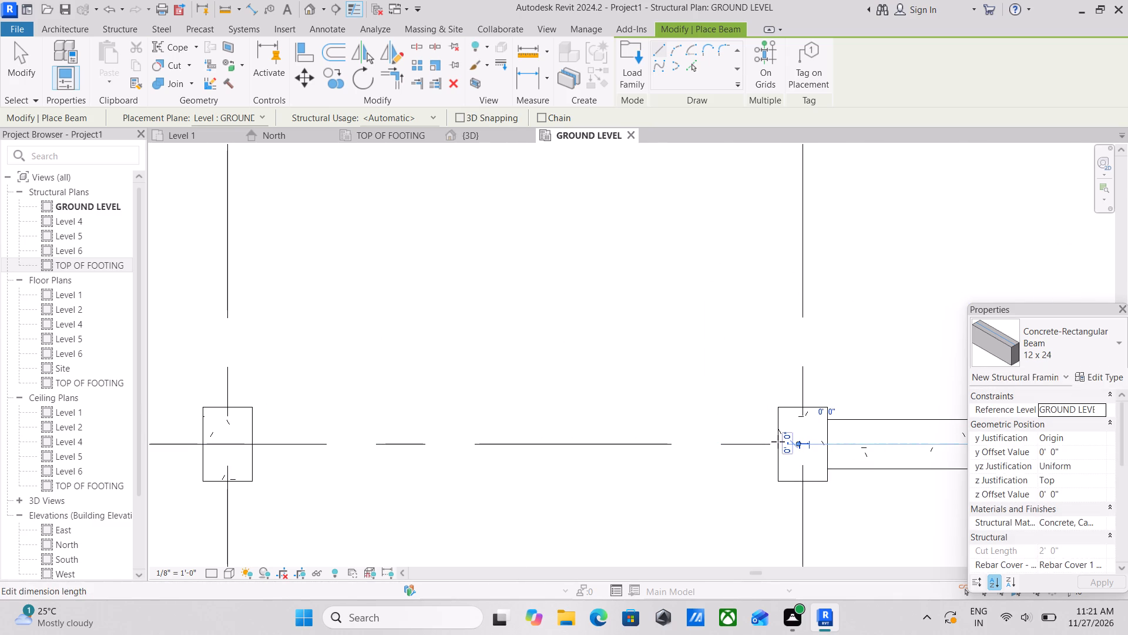
{"action": "scroll", "coordinate": [771, 444], "scroll_direction": "up", "scroll_amount": 11}
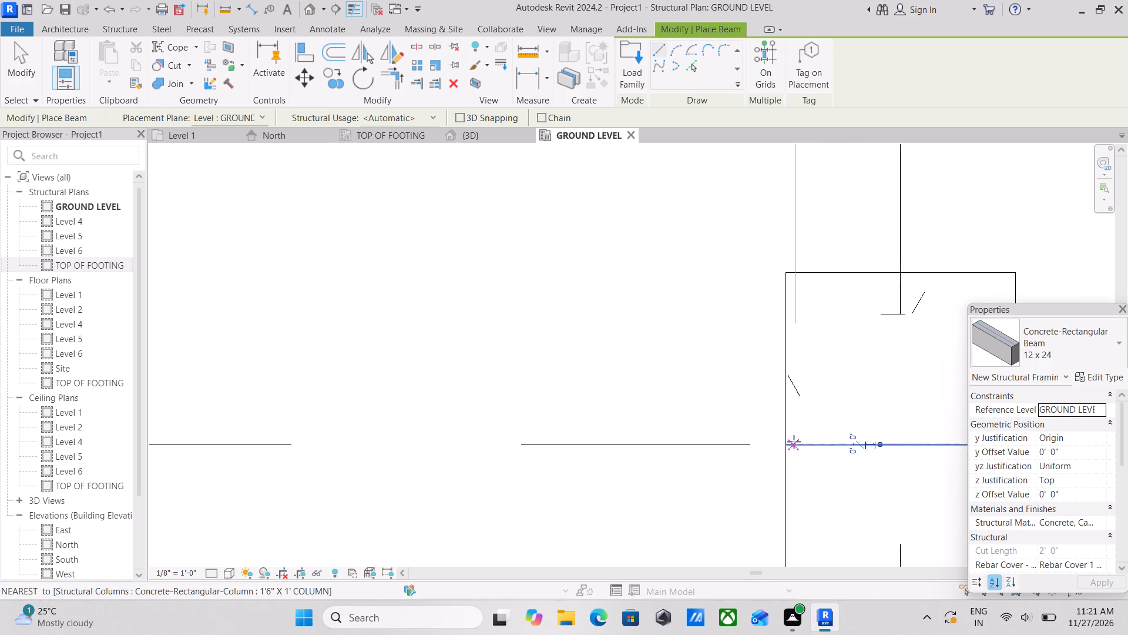
{"action": "left_click", "coordinate": [790, 443]}
{"action": "middle_click_drag", "start_coordinate": [569, 433], "coordinate": [888, 431]}
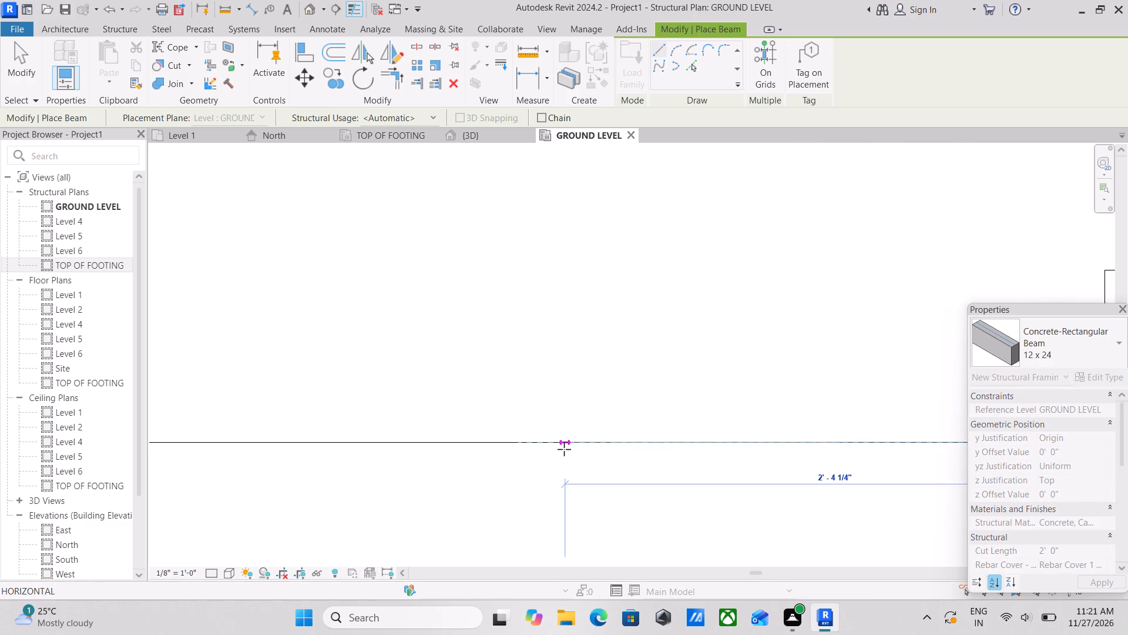
{"action": "scroll", "coordinate": [565, 448], "scroll_direction": "down", "scroll_amount": 14}
{"action": "middle_click_drag", "start_coordinate": [535, 452], "coordinate": [951, 449]}
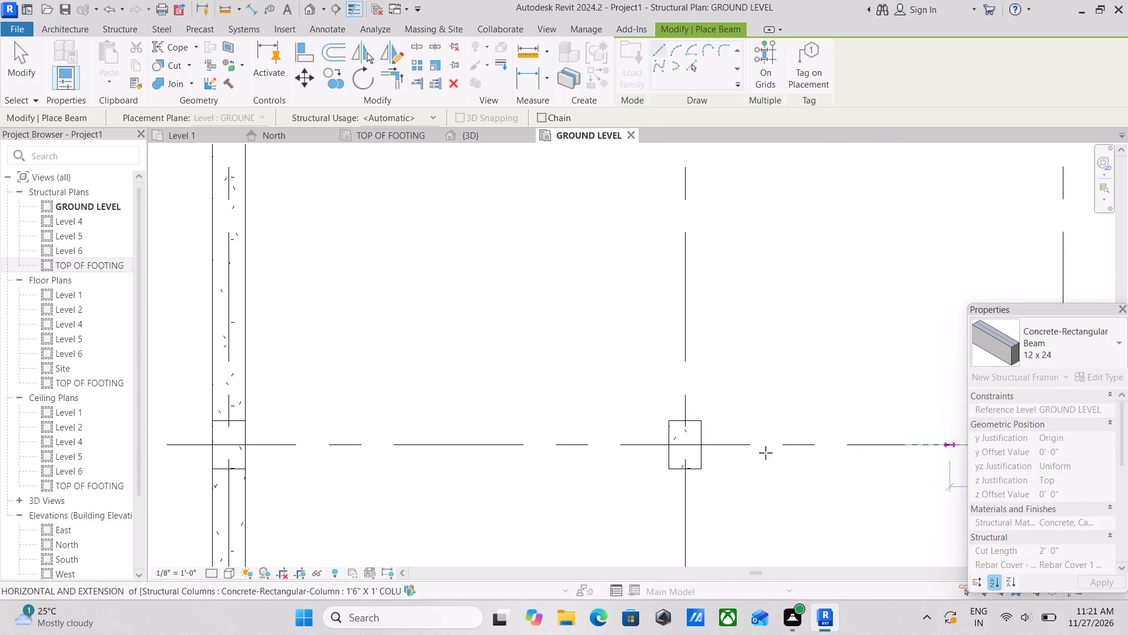
{"action": "left_click", "coordinate": [699, 444]}
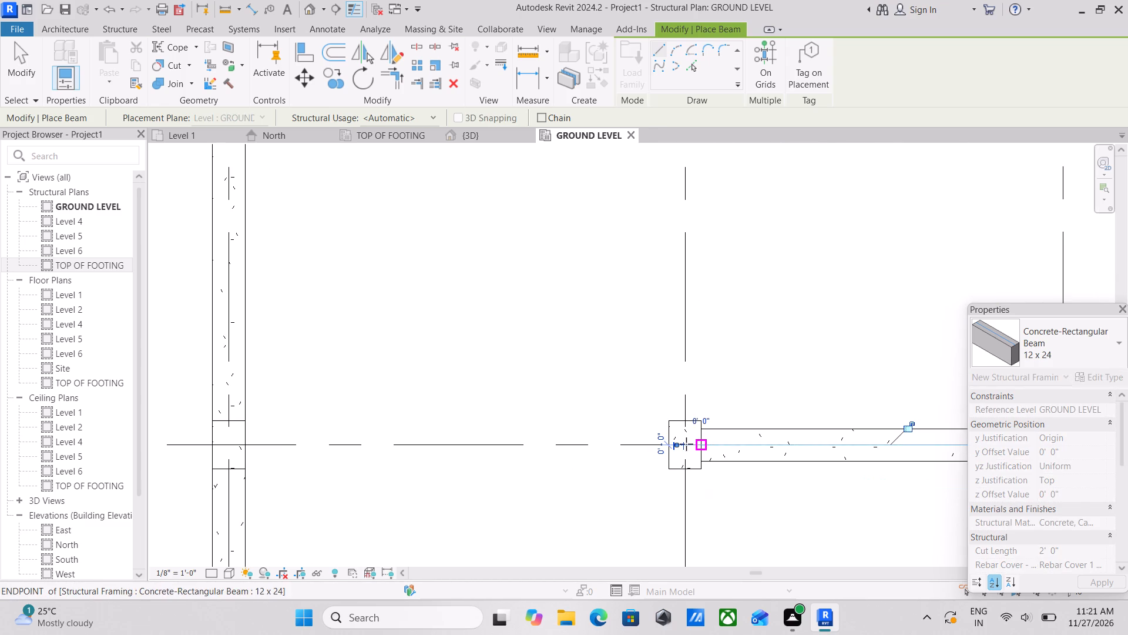
Draw a 12 x 24 concrete rectangular beam along grid B, between the facing column faces at grids 2 and 1.
{"action": "scroll", "coordinate": [645, 442], "scroll_direction": "up", "scroll_amount": 19}
{"action": "scroll", "coordinate": [829, 471], "scroll_direction": "up", "scroll_amount": 2}
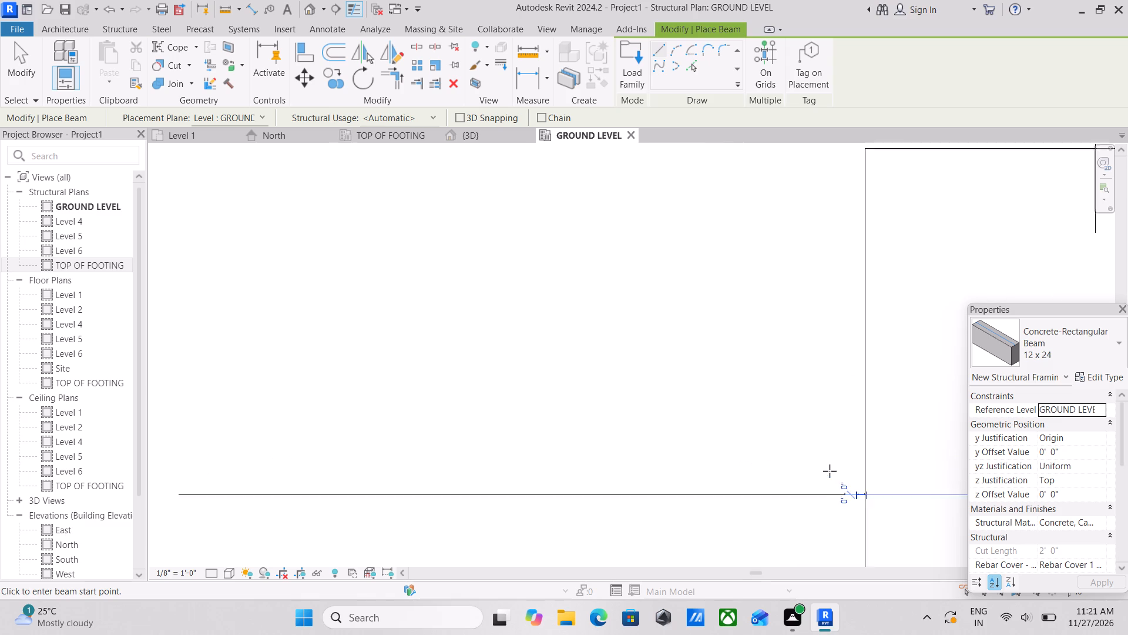
{"action": "scroll", "coordinate": [830, 471], "scroll_direction": "up", "scroll_amount": 5}
{"action": "middle_click_drag", "start_coordinate": [840, 460], "coordinate": [713, 374]}
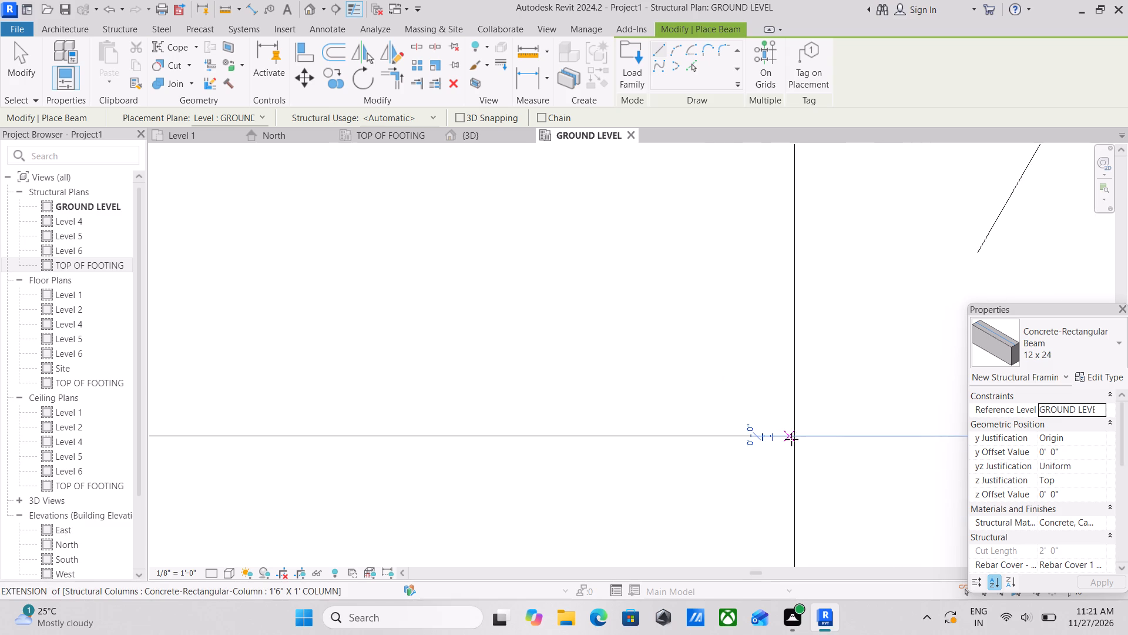
{"action": "left_click", "coordinate": [798, 439]}
{"action": "middle_click_drag", "start_coordinate": [503, 410], "coordinate": [946, 382]}
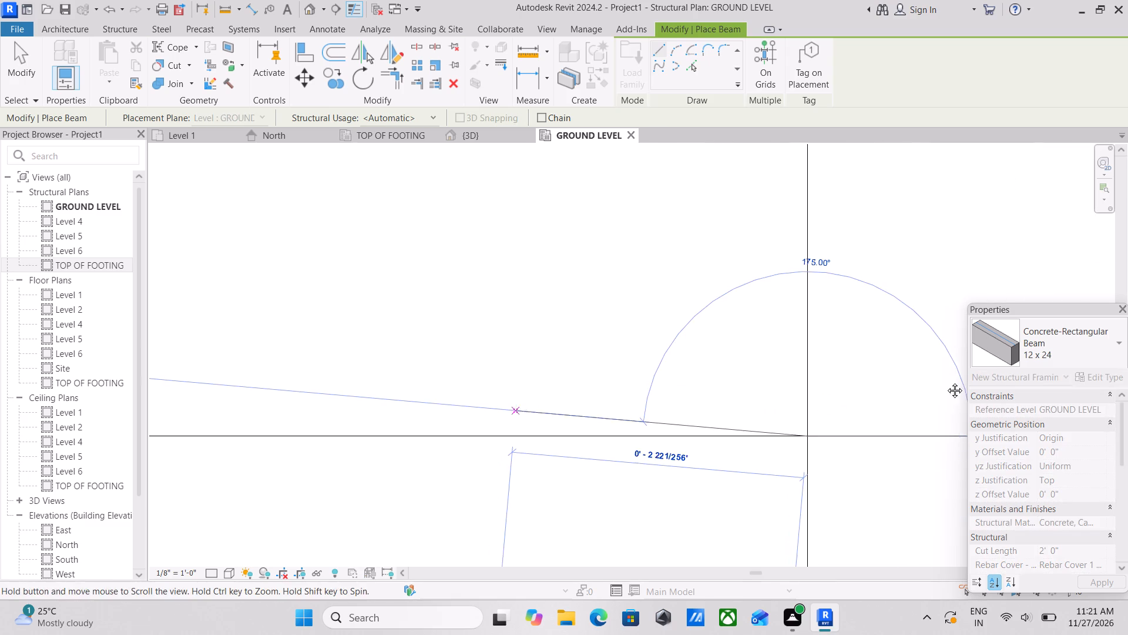
{"action": "middle_click_drag", "start_coordinate": [946, 382], "coordinate": [996, 362]}
{"action": "scroll", "coordinate": [521, 403], "scroll_direction": "down", "scroll_amount": 12}
{"action": "middle_click_drag", "start_coordinate": [521, 403], "coordinate": [878, 396]}
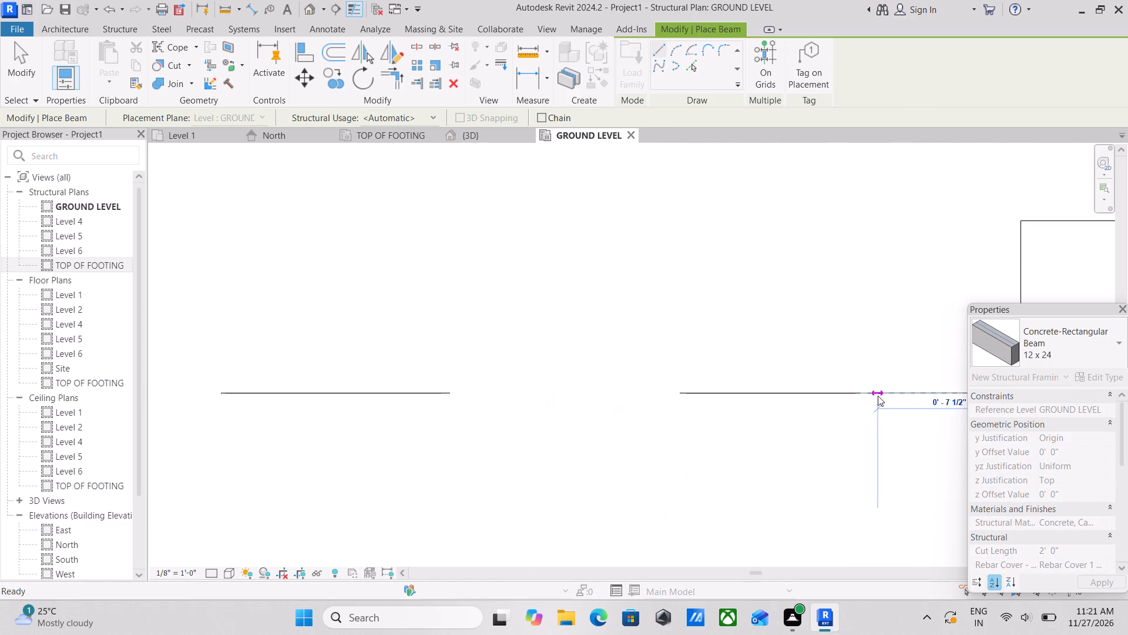
{"action": "scroll", "coordinate": [571, 397], "scroll_direction": "down", "scroll_amount": 7}
{"action": "middle_click_drag", "start_coordinate": [576, 399], "coordinate": [907, 407]}
{"action": "scroll", "coordinate": [585, 415], "scroll_direction": "down", "scroll_amount": 3}
{"action": "middle_click_drag", "start_coordinate": [585, 415], "coordinate": [889, 410]}
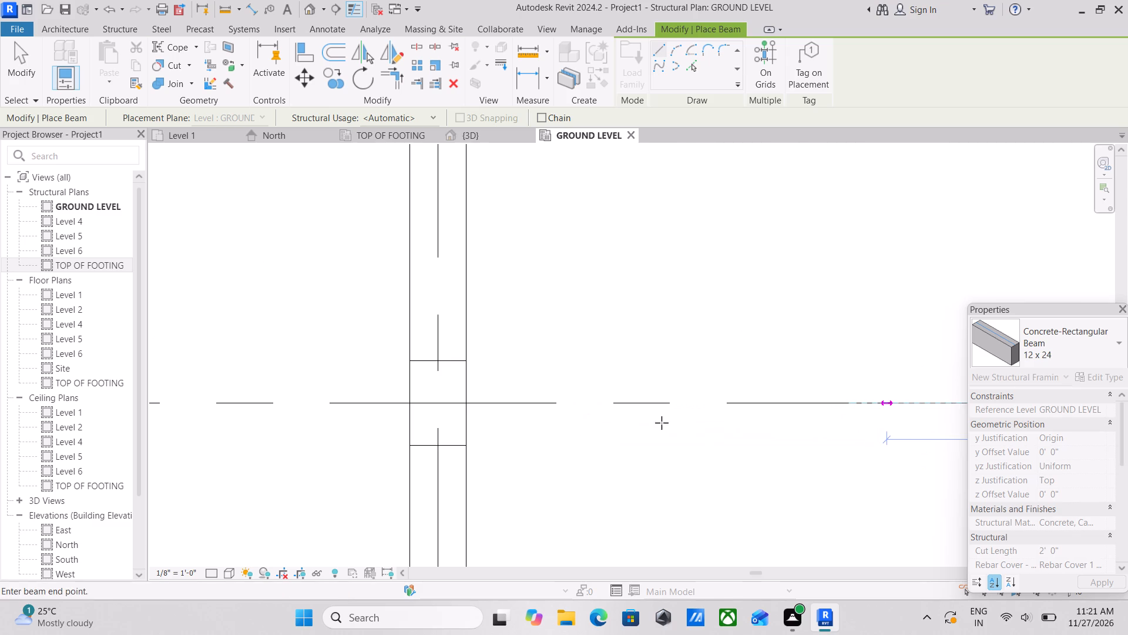
{"action": "middle_click_drag", "start_coordinate": [639, 417], "coordinate": [865, 406]}
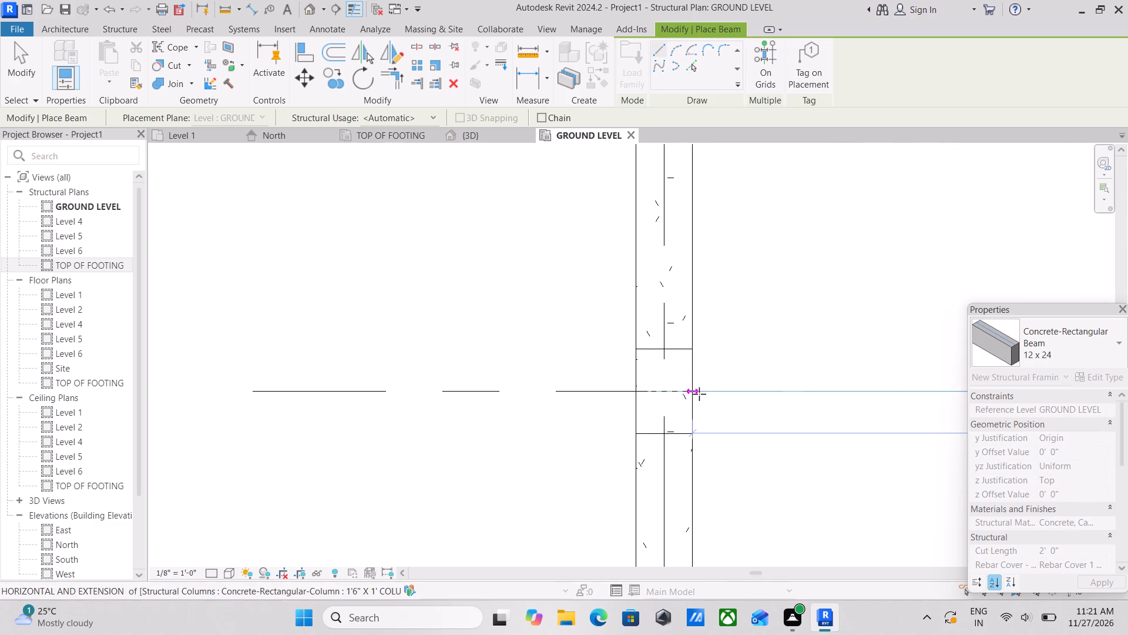
{"action": "left_click", "coordinate": [692, 392]}
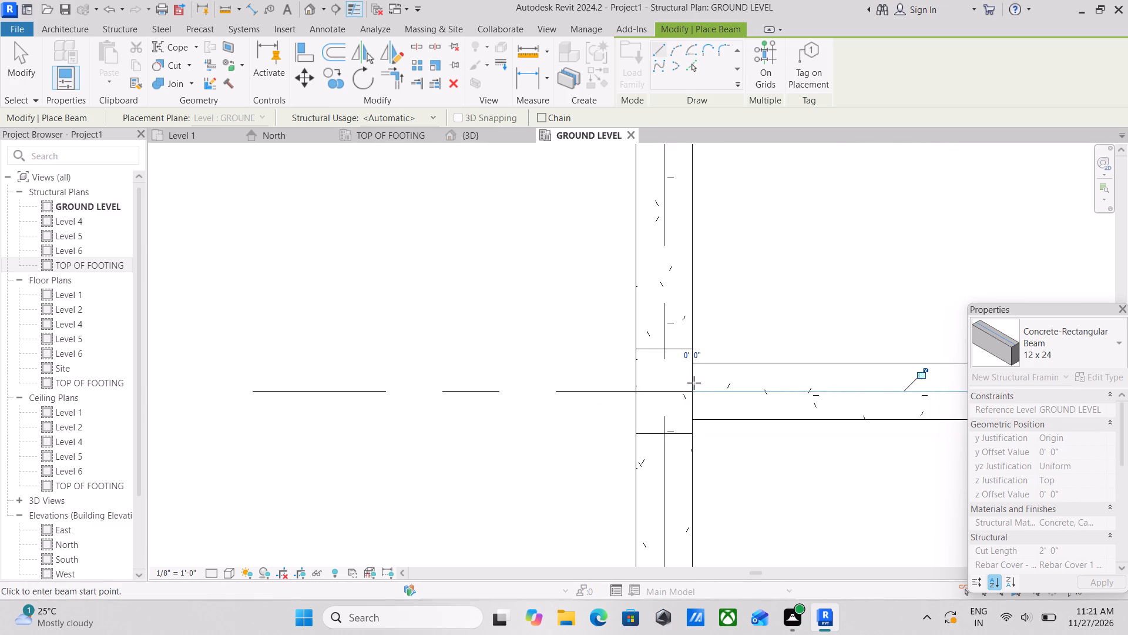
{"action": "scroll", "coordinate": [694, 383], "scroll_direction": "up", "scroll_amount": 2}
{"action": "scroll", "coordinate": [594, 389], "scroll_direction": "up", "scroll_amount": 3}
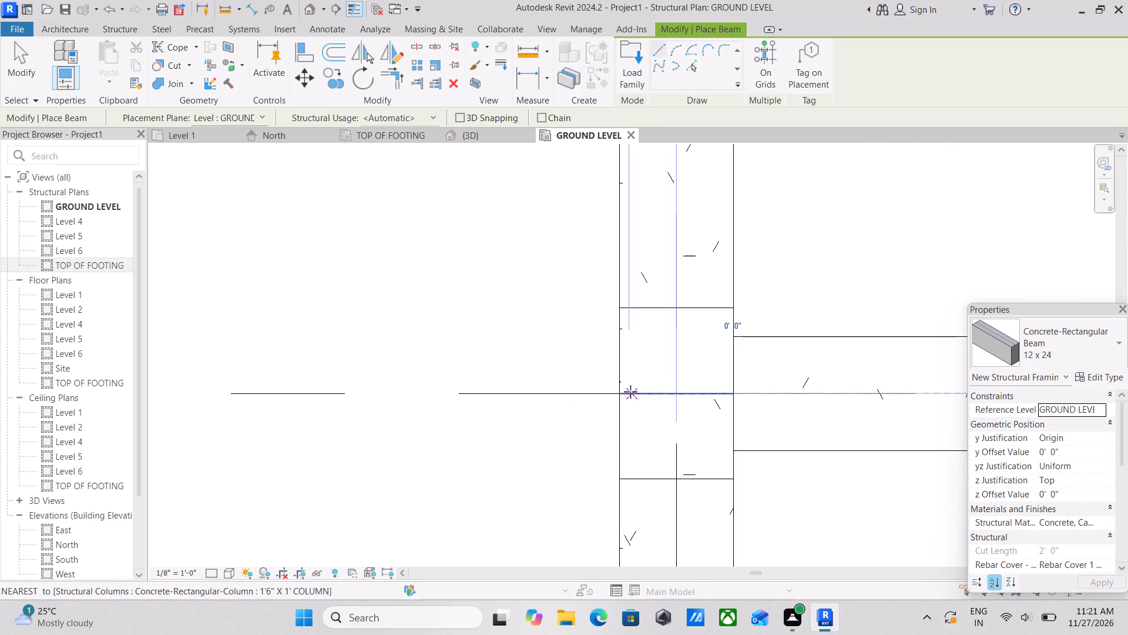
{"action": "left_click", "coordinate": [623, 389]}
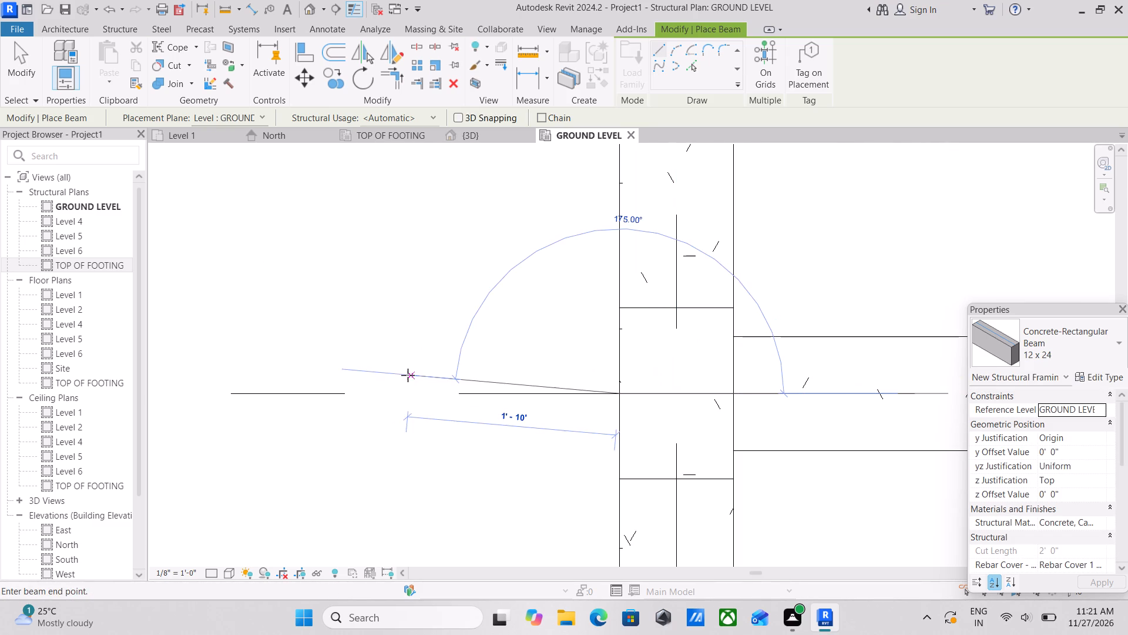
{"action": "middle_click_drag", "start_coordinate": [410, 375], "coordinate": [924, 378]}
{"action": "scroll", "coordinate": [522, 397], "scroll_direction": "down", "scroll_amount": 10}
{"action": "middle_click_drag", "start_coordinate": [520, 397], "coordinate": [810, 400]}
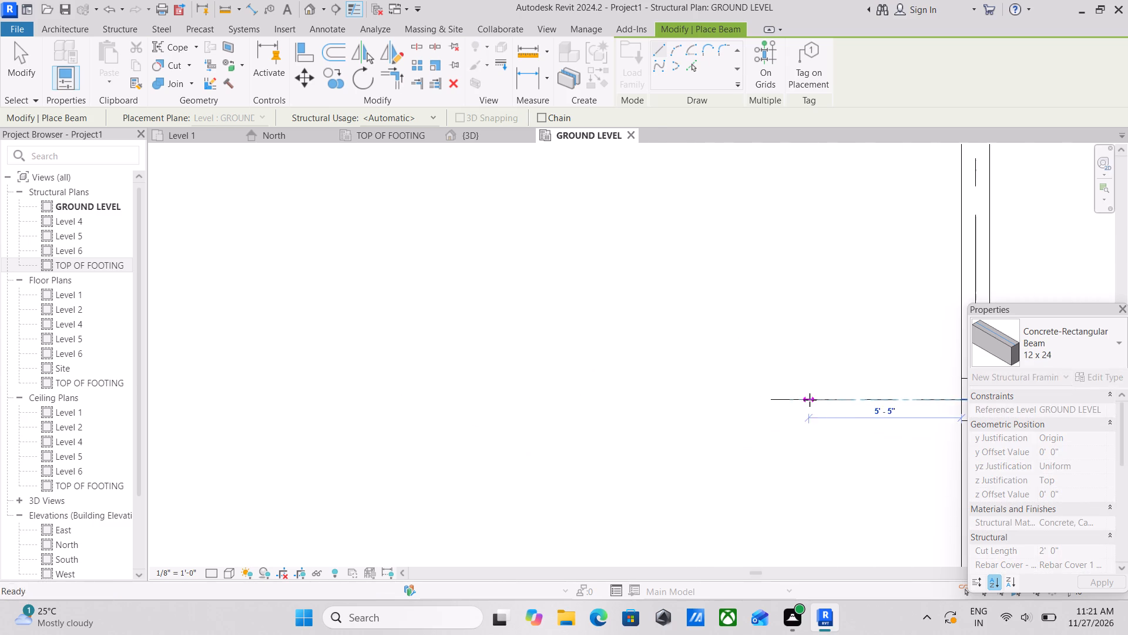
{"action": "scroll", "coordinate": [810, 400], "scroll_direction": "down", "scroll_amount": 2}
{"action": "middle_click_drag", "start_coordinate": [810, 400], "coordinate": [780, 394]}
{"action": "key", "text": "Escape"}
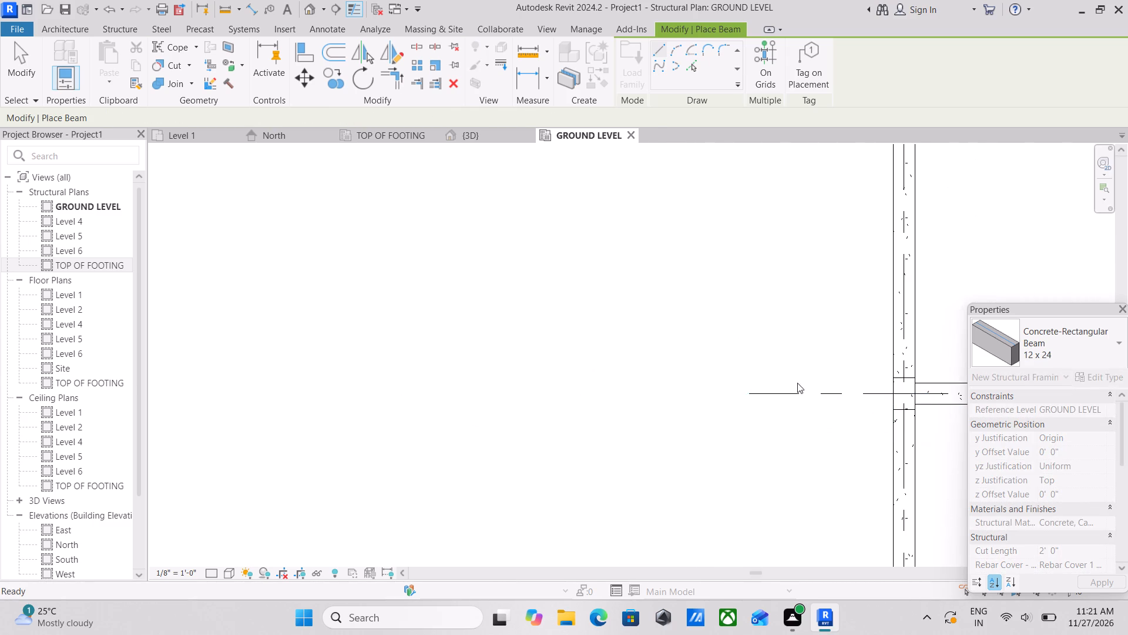
Draw a 12 x 24 concrete rectangular beam along grid C, between the facing column faces at grids 1 and 2.
{"action": "scroll", "coordinate": [812, 376], "scroll_direction": "down", "scroll_amount": 2}
{"action": "middle_click_drag", "start_coordinate": [782, 372], "coordinate": [656, 346]}
{"action": "scroll", "coordinate": [677, 356], "scroll_direction": "down", "scroll_amount": 4}
{"action": "middle_click_drag", "start_coordinate": [748, 465], "coordinate": [747, 465]}
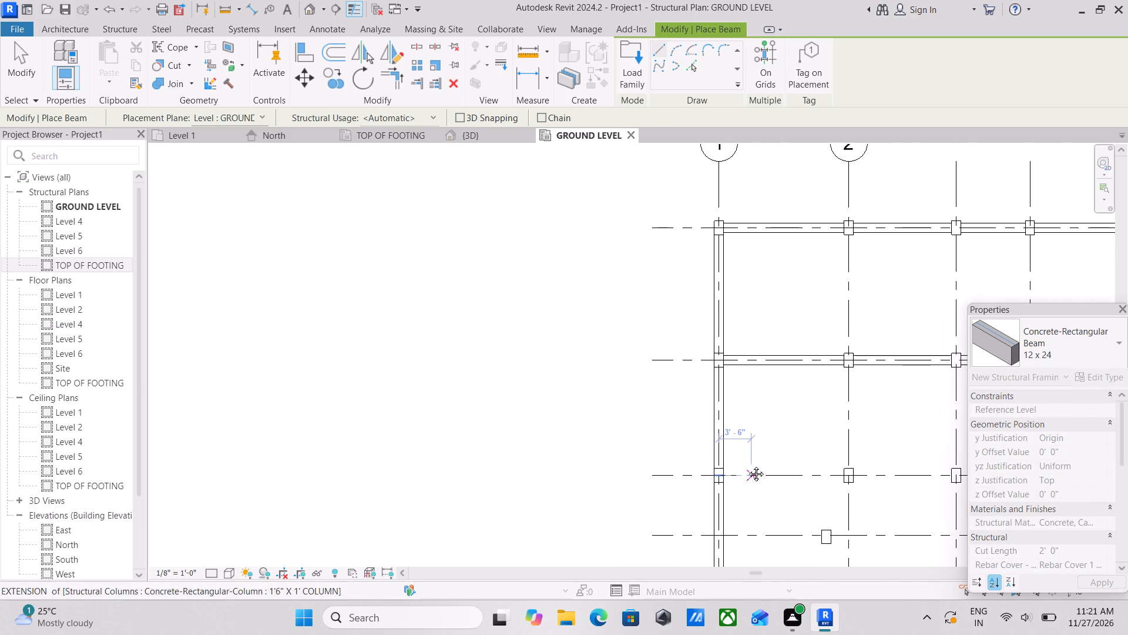
{"action": "middle_click_drag", "start_coordinate": [747, 465], "coordinate": [610, 384]}
{"action": "scroll", "coordinate": [609, 457], "scroll_direction": "up", "scroll_amount": 4}
{"action": "scroll", "coordinate": [572, 406], "scroll_direction": "up", "scroll_amount": 3}
{"action": "scroll", "coordinate": [589, 353], "scroll_direction": "up", "scroll_amount": 2}
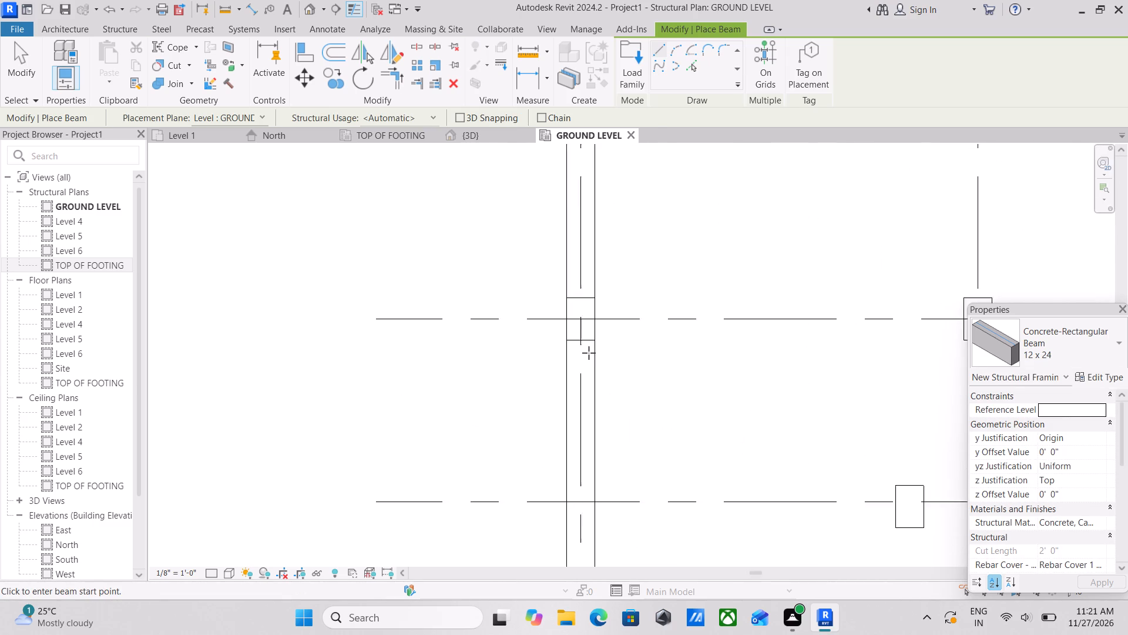
{"action": "scroll", "coordinate": [589, 353], "scroll_direction": "up", "scroll_amount": 2}
{"action": "left_click", "coordinate": [595, 300]}
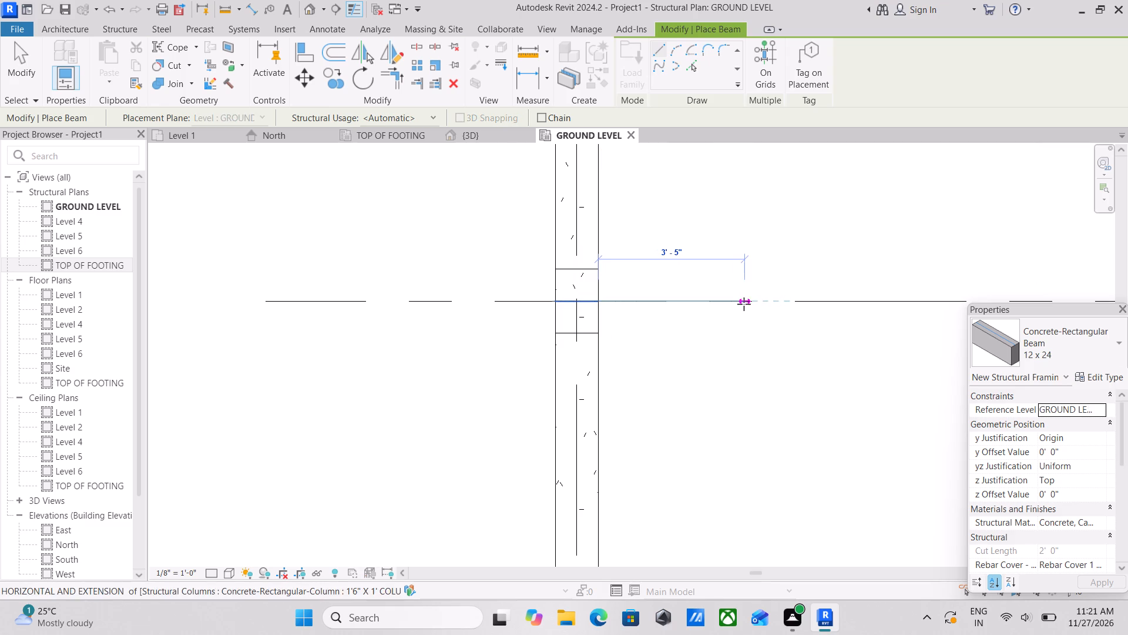
{"action": "middle_click_drag", "start_coordinate": [744, 304], "coordinate": [616, 319]}
{"action": "middle_click_drag", "start_coordinate": [830, 314], "coordinate": [622, 330]}
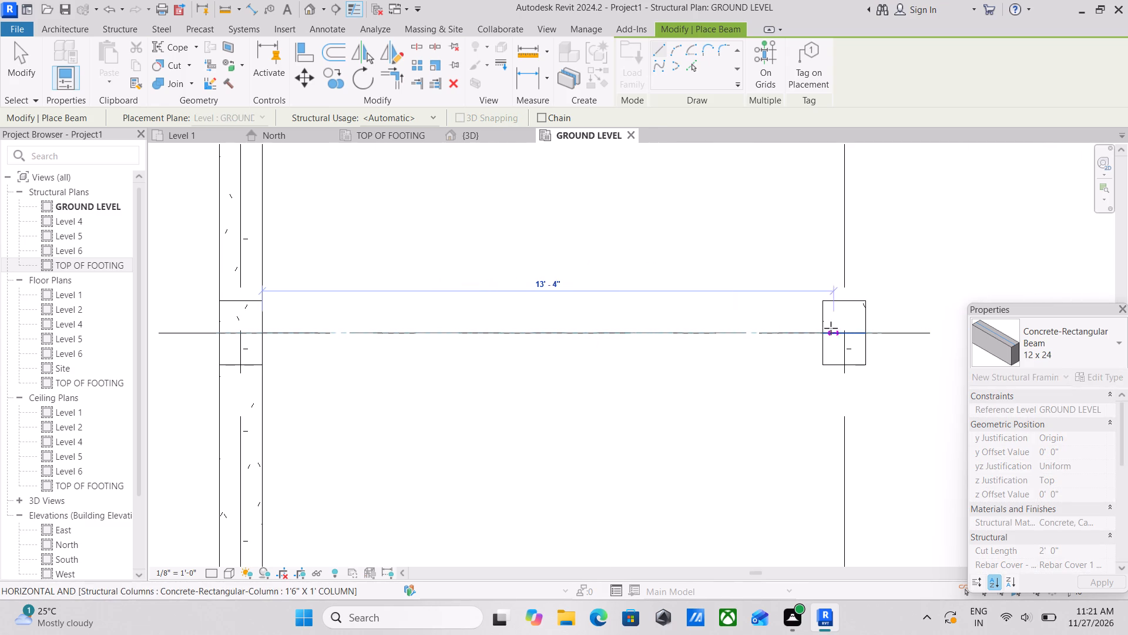
{"action": "left_click", "coordinate": [824, 330]}
Draw a 12 x 24 concrete rectangular beam about 10'-8" long along grid C, between the facing column faces at grids 2 and 3.
{"action": "scroll", "coordinate": [889, 361], "scroll_direction": "up", "scroll_amount": 3}
{"action": "middle_click_drag", "start_coordinate": [887, 360], "coordinate": [700, 432]}
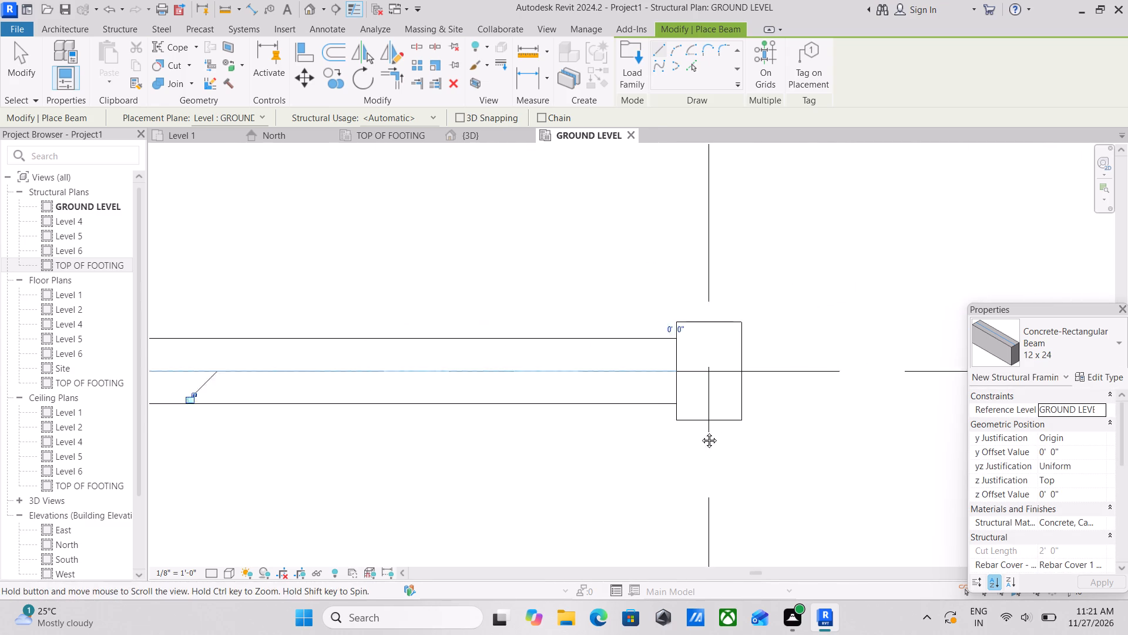
{"action": "middle_click_drag", "start_coordinate": [700, 432], "coordinate": [698, 431]}
{"action": "scroll", "coordinate": [674, 384], "scroll_direction": "up", "scroll_amount": 1}
{"action": "left_click", "coordinate": [662, 390]}
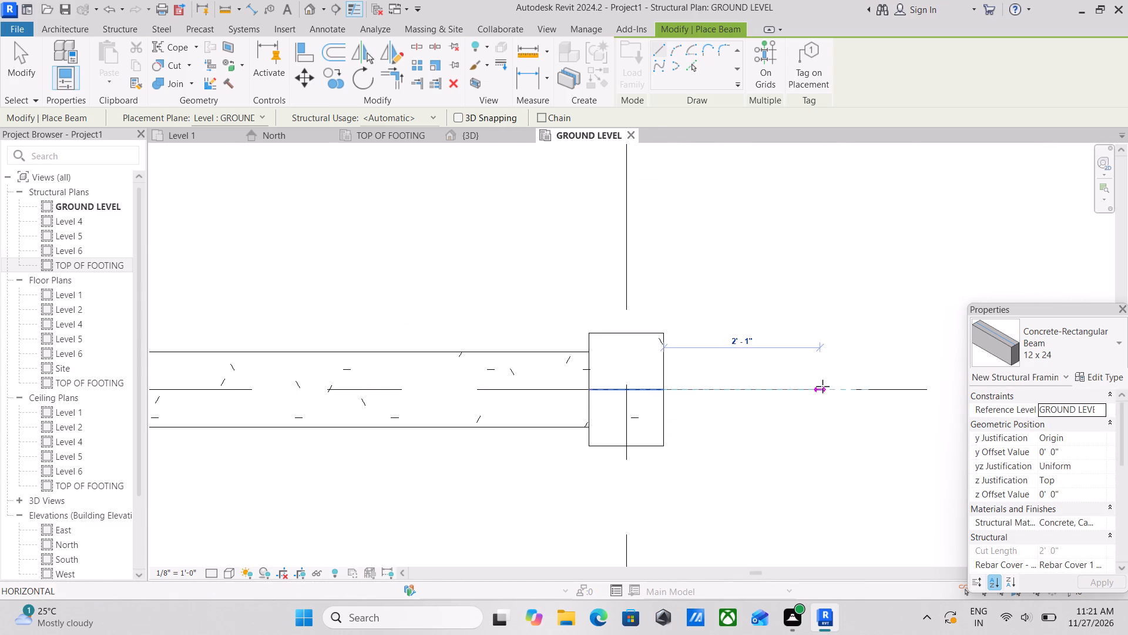
{"action": "middle_click_drag", "start_coordinate": [822, 386], "coordinate": [613, 397]}
{"action": "middle_click_drag", "start_coordinate": [832, 386], "coordinate": [612, 400]}
{"action": "middle_click_drag", "start_coordinate": [813, 396], "coordinate": [592, 393]}
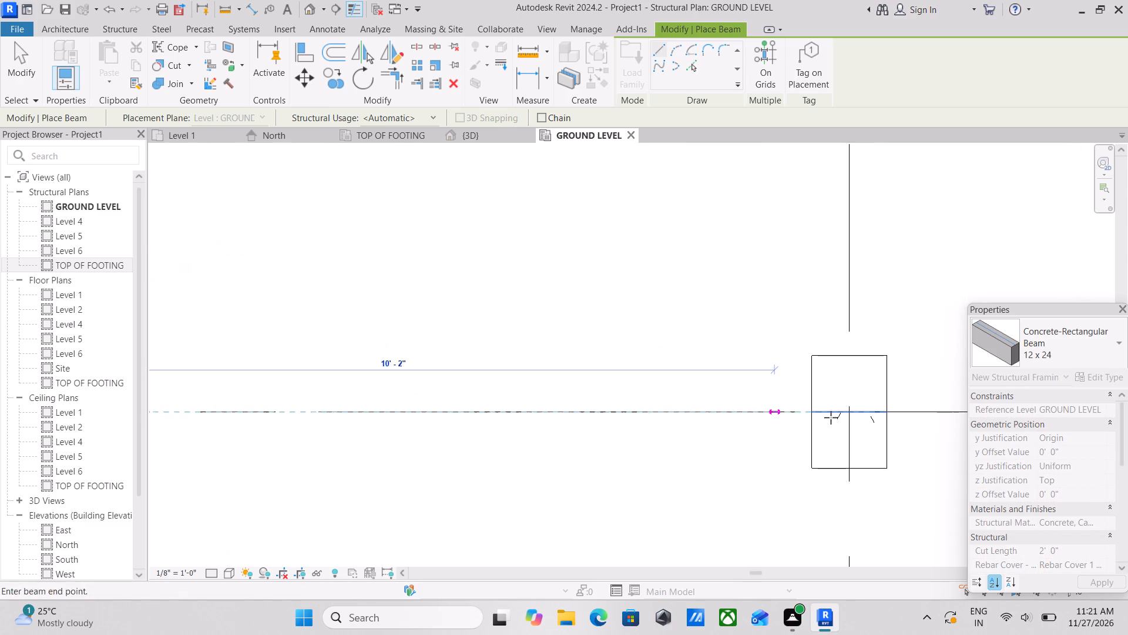
{"action": "left_click", "coordinate": [815, 415]}
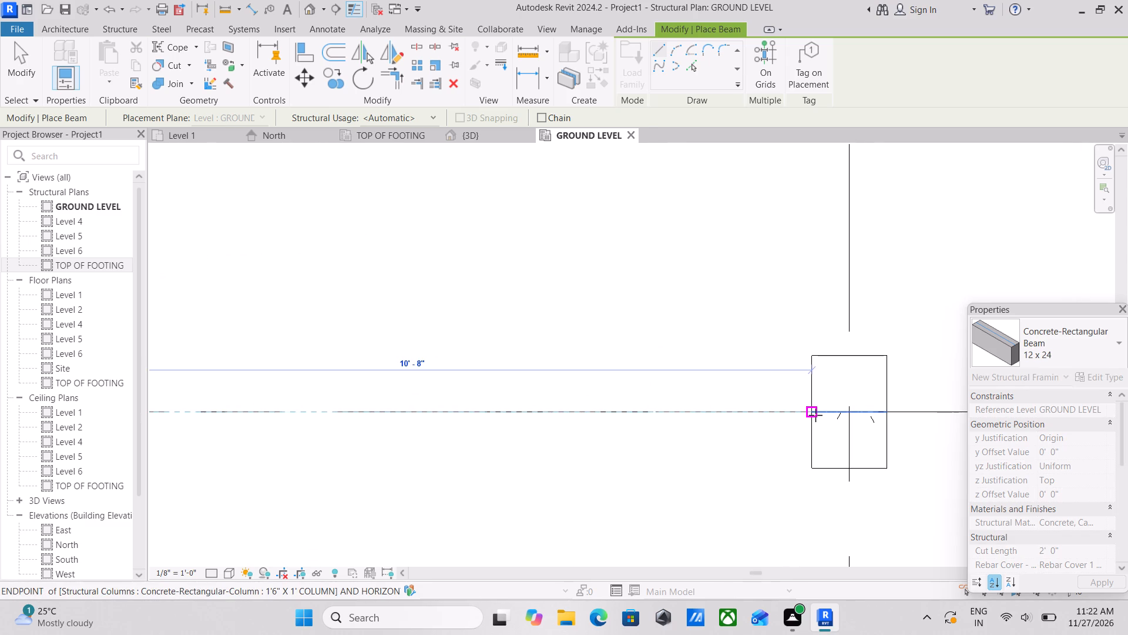
Draw a 12 x 24 concrete rectangular beam along grid C, between the facing column faces at grids 3 and 4.
{"action": "scroll", "coordinate": [892, 412], "scroll_direction": "up", "scroll_amount": 3}
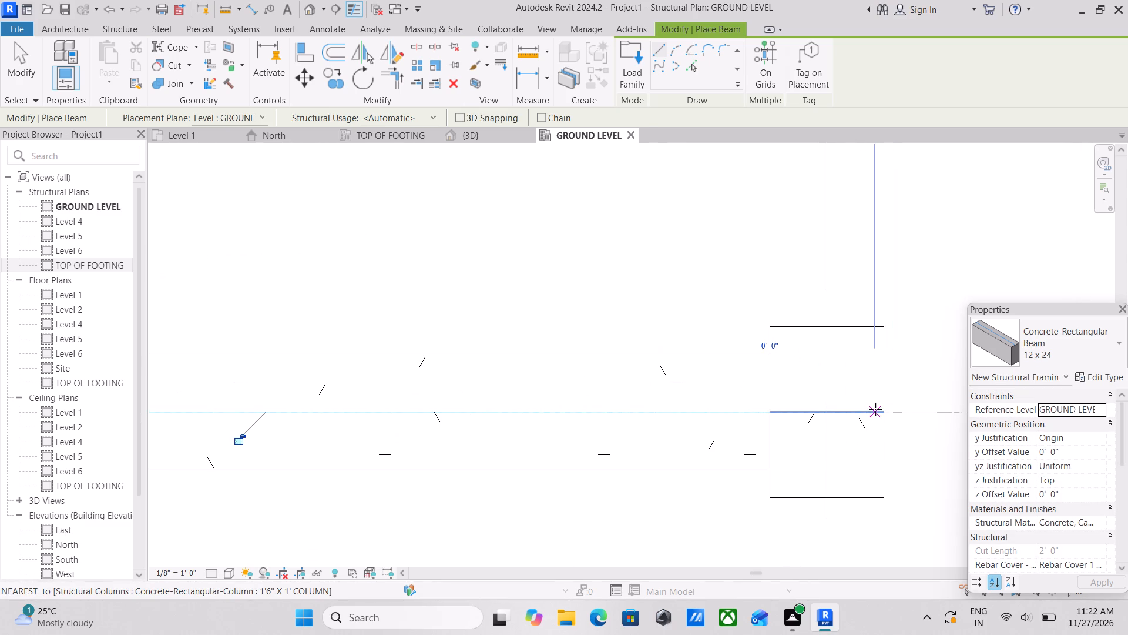
{"action": "left_click", "coordinate": [882, 413]}
{"action": "middle_click_drag", "start_coordinate": [901, 412], "coordinate": [673, 418]}
{"action": "middle_click_drag", "start_coordinate": [880, 422], "coordinate": [671, 419]}
{"action": "middle_click_drag", "start_coordinate": [889, 418], "coordinate": [636, 425]}
{"action": "middle_click_drag", "start_coordinate": [849, 419], "coordinate": [623, 436]}
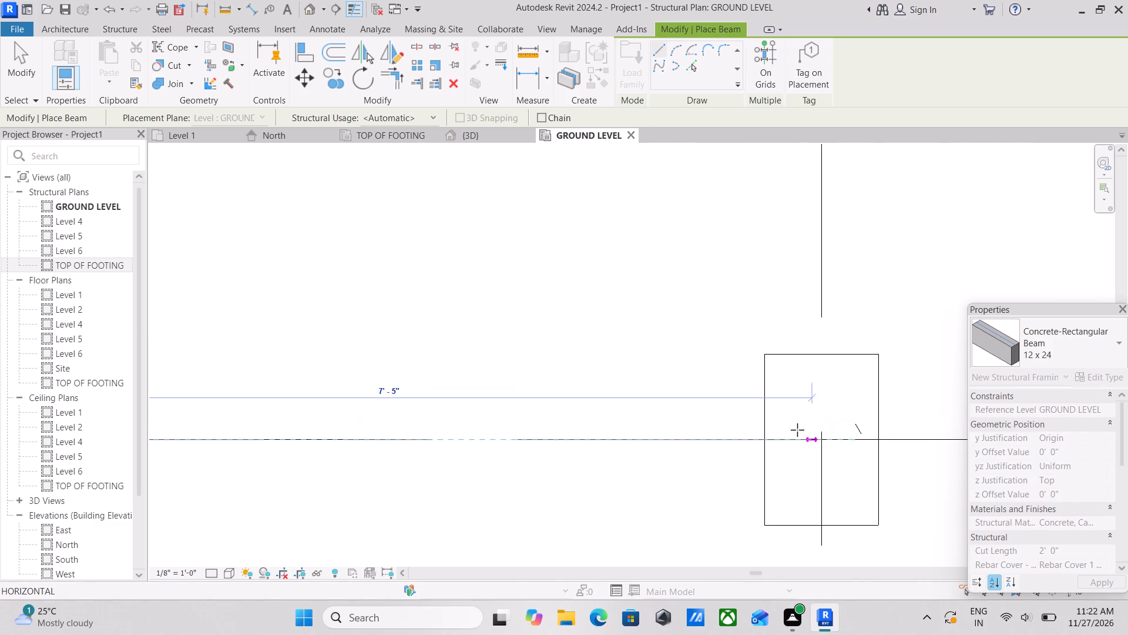
{"action": "left_click", "coordinate": [768, 444]}
Draw a 12 x 24 concrete rectangular beam along grid C, between the facing column faces at grids 4 and 5.
{"action": "scroll", "coordinate": [768, 444], "scroll_direction": "down", "scroll_amount": 8}
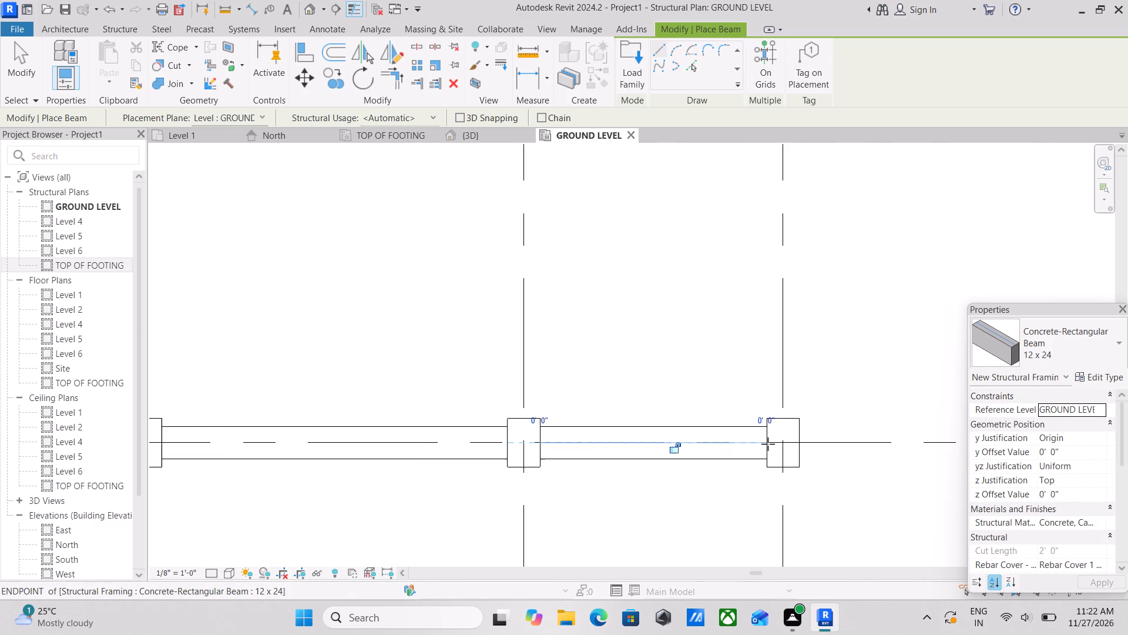
{"action": "scroll", "coordinate": [768, 444], "scroll_direction": "down", "scroll_amount": 6}
{"action": "scroll", "coordinate": [791, 440], "scroll_direction": "up", "scroll_amount": 11}
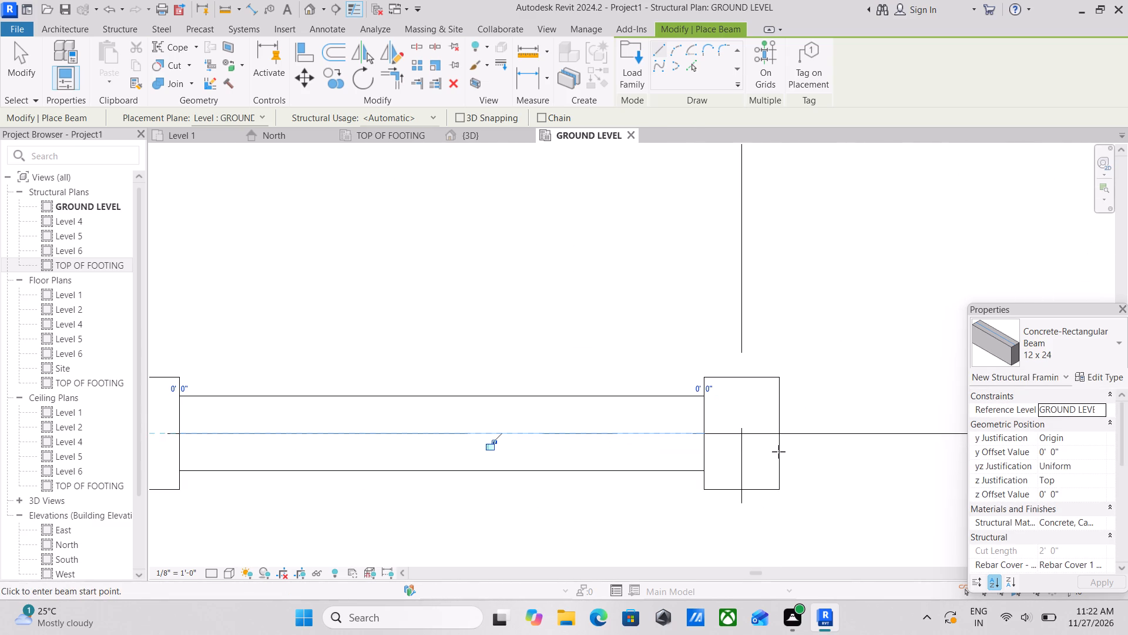
{"action": "left_click", "coordinate": [774, 430]}
{"action": "middle_click_drag", "start_coordinate": [889, 427], "coordinate": [553, 457]}
{"action": "scroll", "coordinate": [761, 454], "scroll_direction": "down", "scroll_amount": 1}
{"action": "middle_click_drag", "start_coordinate": [761, 454], "coordinate": [552, 453]}
{"action": "scroll", "coordinate": [776, 453], "scroll_direction": "down", "scroll_amount": 1}
{"action": "middle_click_drag", "start_coordinate": [776, 453], "coordinate": [582, 459]}
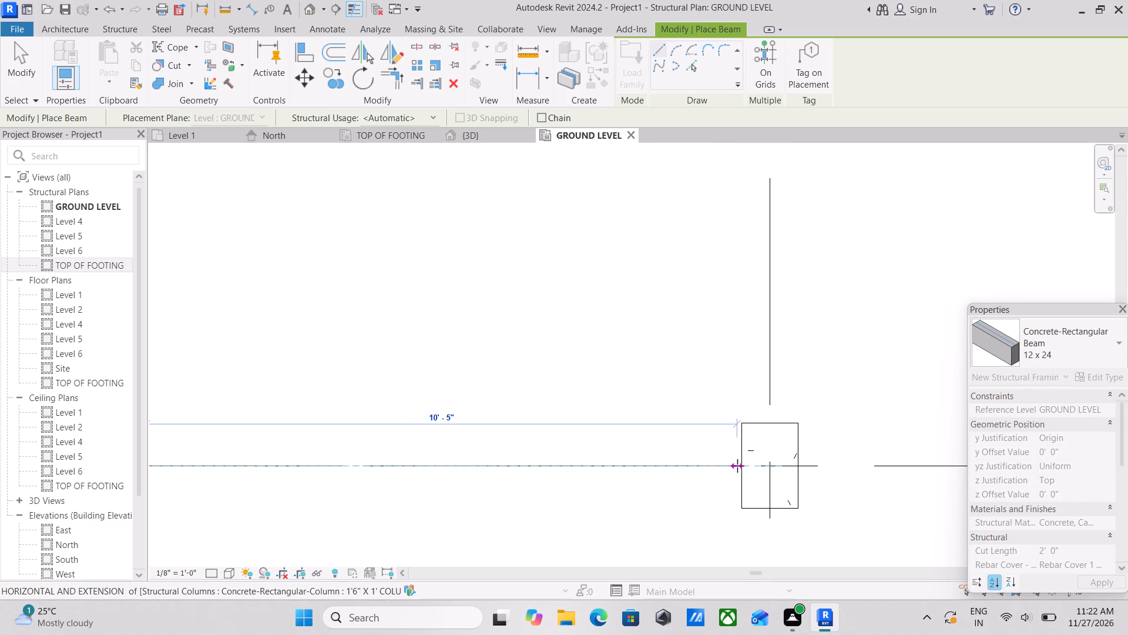
{"action": "left_click", "coordinate": [748, 466]}
Draw a 12 x 24 concrete rectangular beam about 5'-9" long along grid 5, from the column face at grid C to grid D.
{"action": "scroll", "coordinate": [748, 466], "scroll_direction": "down", "scroll_amount": 2}
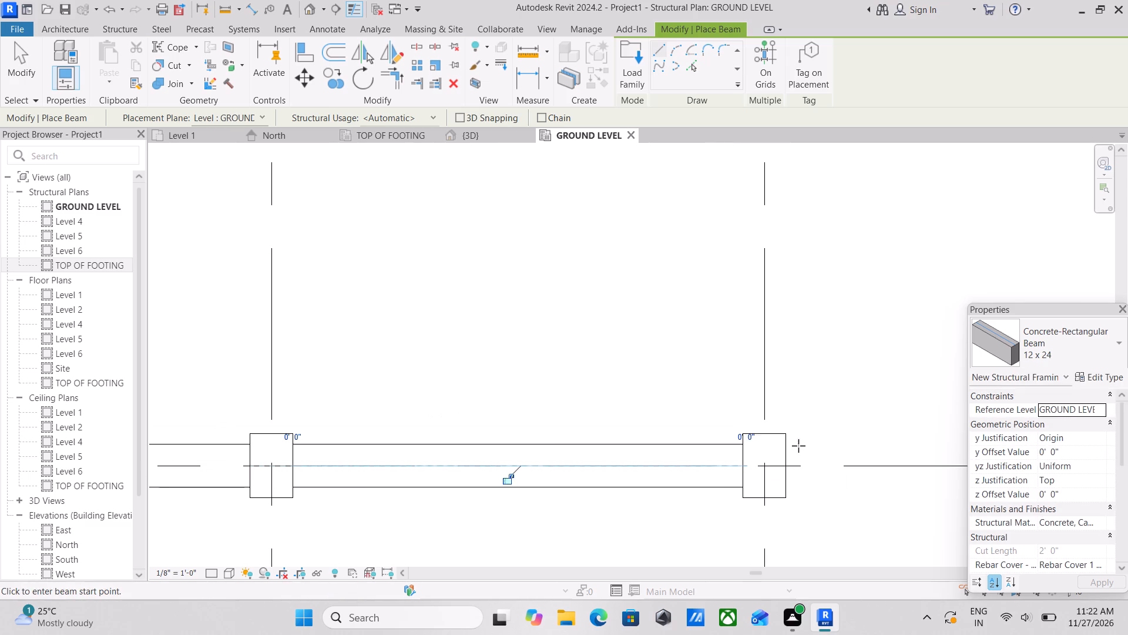
{"action": "scroll", "coordinate": [783, 473], "scroll_direction": "down", "scroll_amount": 4}
{"action": "scroll", "coordinate": [673, 494], "scroll_direction": "down", "scroll_amount": 2}
{"action": "middle_click_drag", "start_coordinate": [666, 490], "coordinate": [843, 393]}
{"action": "scroll", "coordinate": [685, 436], "scroll_direction": "down", "scroll_amount": 4}
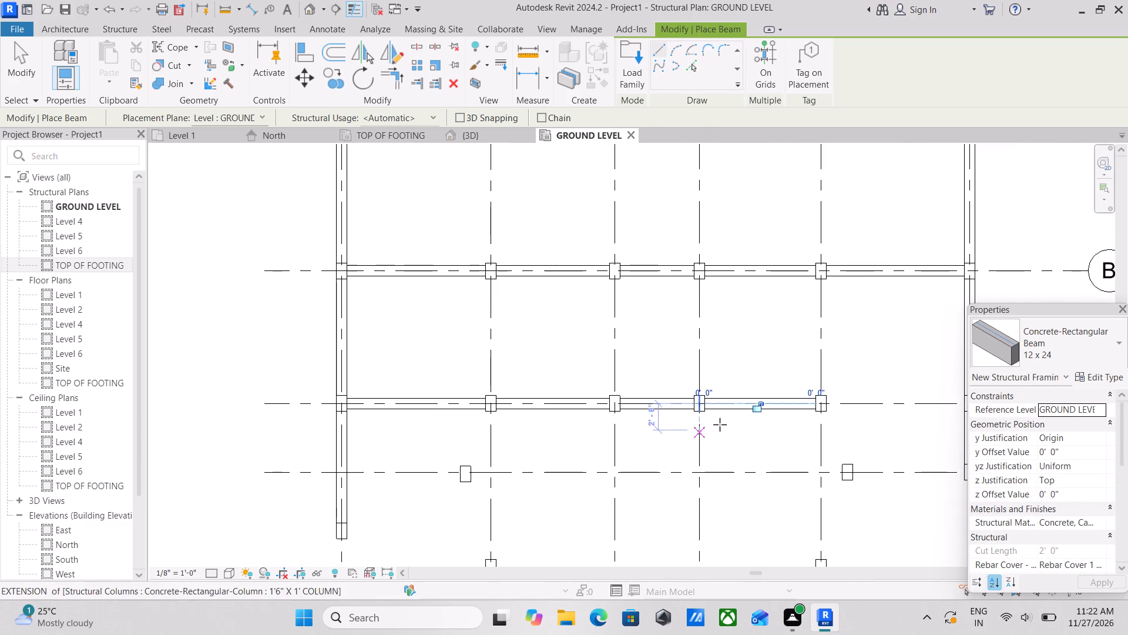
{"action": "scroll", "coordinate": [734, 420], "scroll_direction": "down", "scroll_amount": 2}
{"action": "scroll", "coordinate": [850, 427], "scroll_direction": "up", "scroll_amount": 3}
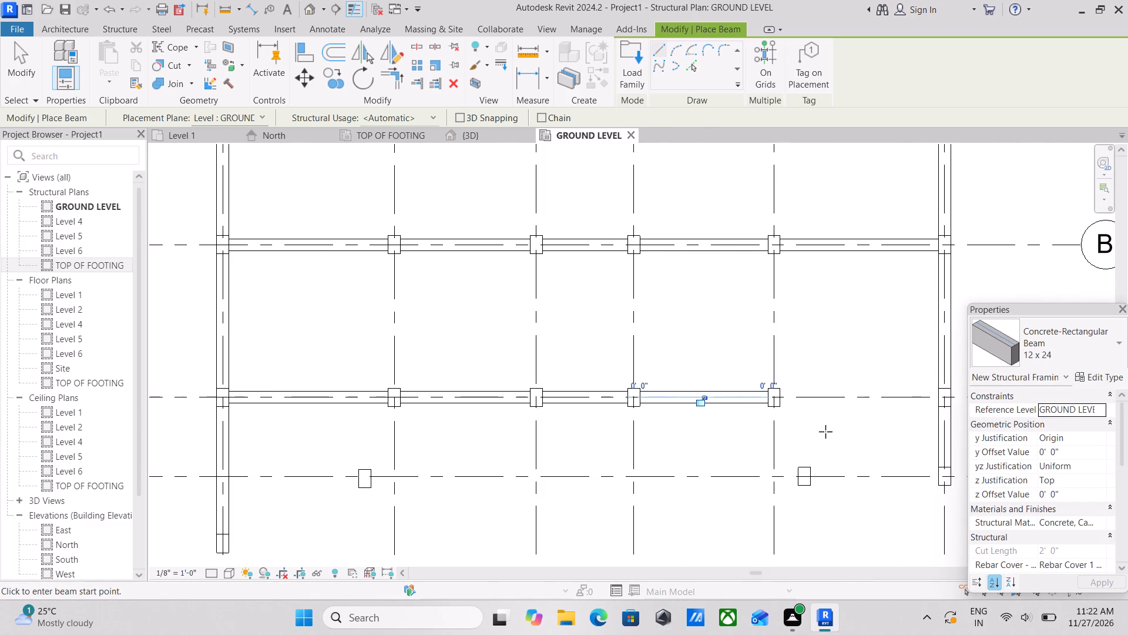
{"action": "scroll", "coordinate": [777, 418], "scroll_direction": "up", "scroll_amount": 7}
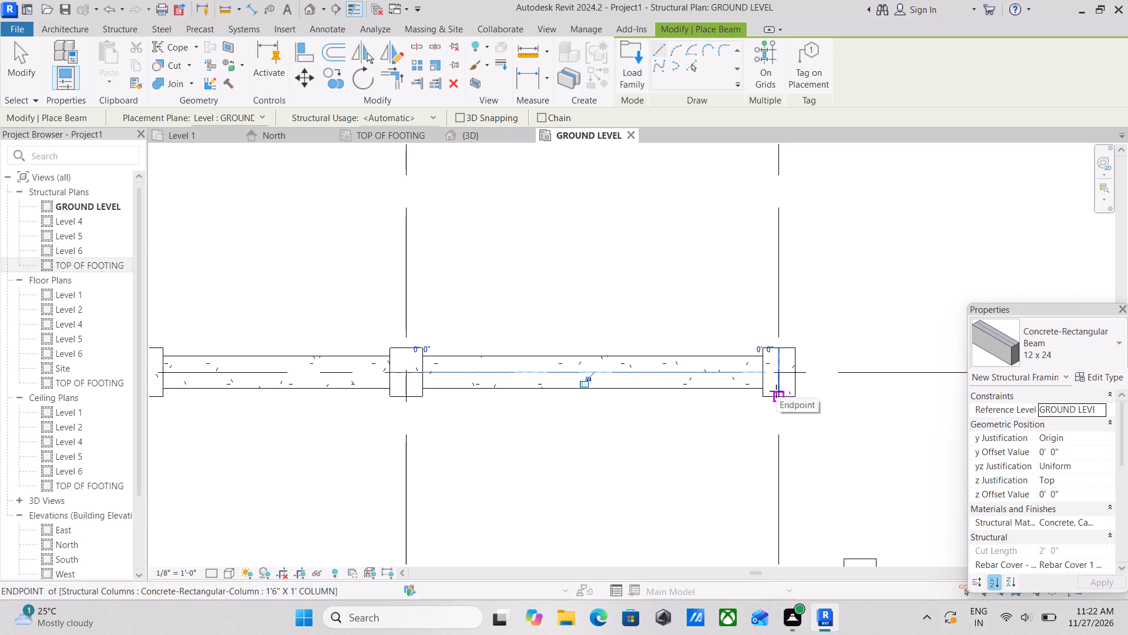
{"action": "left_click", "coordinate": [776, 391]}
{"action": "middle_click_drag", "start_coordinate": [772, 512], "coordinate": [783, 389]}
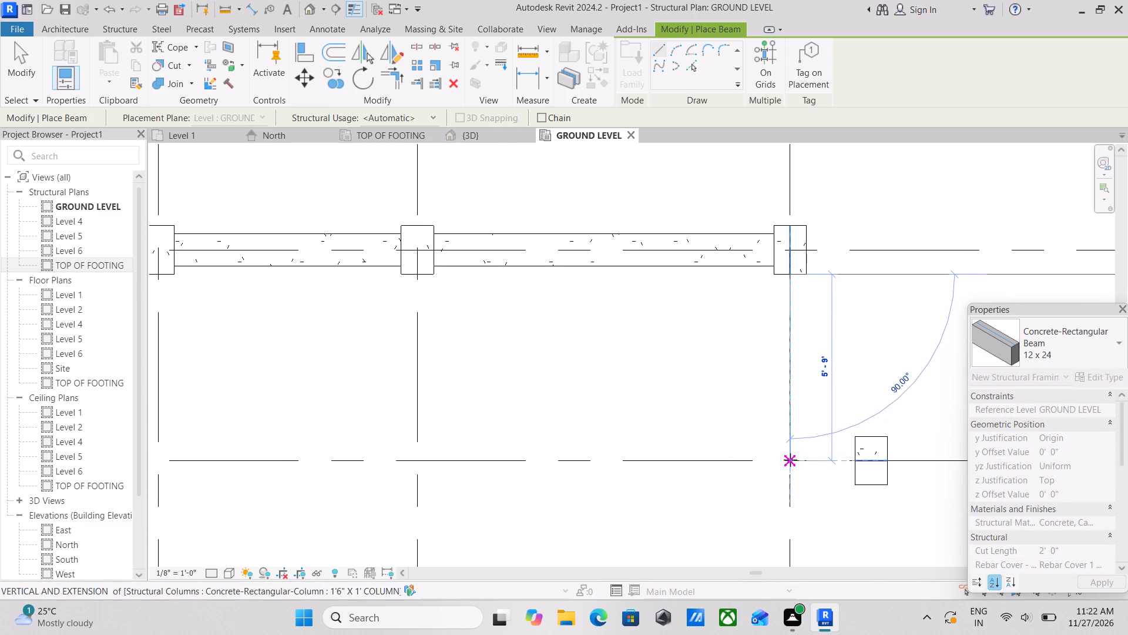
{"action": "left_click", "coordinate": [790, 462]}
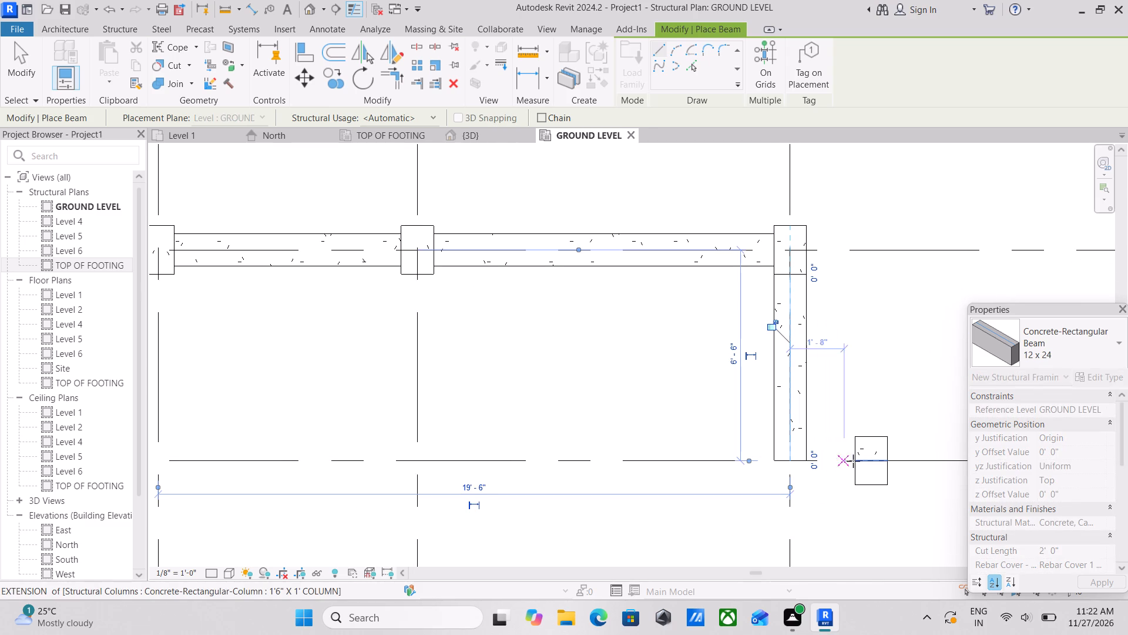
Draw a 12 x 24 concrete rectangular beam 2'-0" long along grid D, from the offset column's near face to grid 5.
{"action": "left_click", "coordinate": [855, 461]}
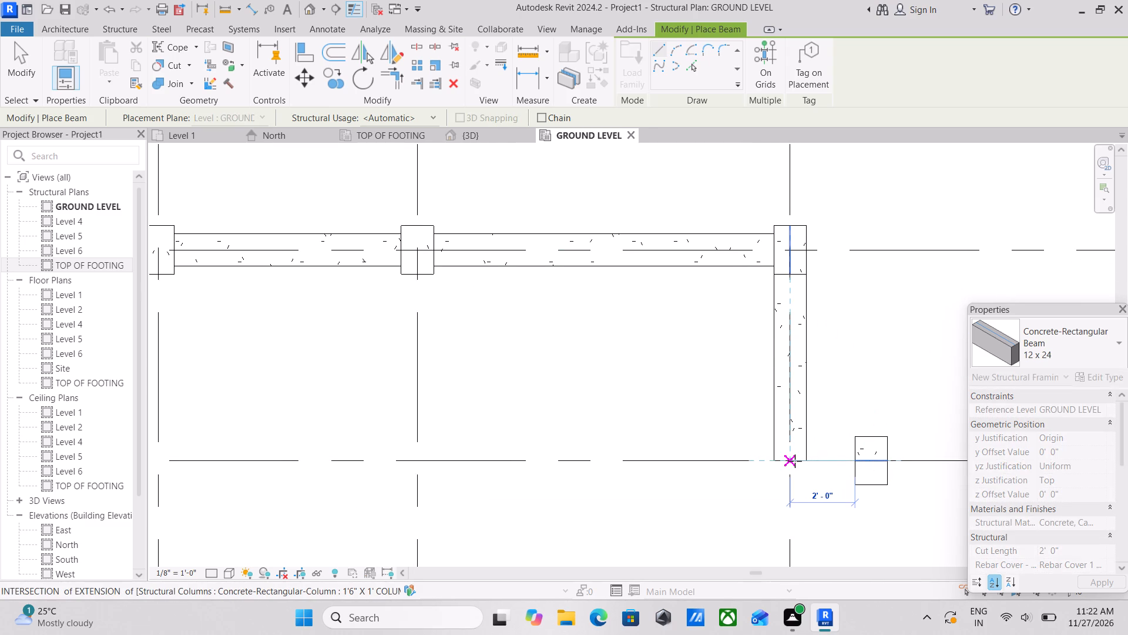
{"action": "left_click", "coordinate": [795, 461]}
Draw a 12 x 24 concrete rectangular beam about 10'-6" long along grid D, from the offset column near grid 5 to the grid 6 column face.
{"action": "scroll", "coordinate": [795, 461], "scroll_direction": "down", "scroll_amount": 3}
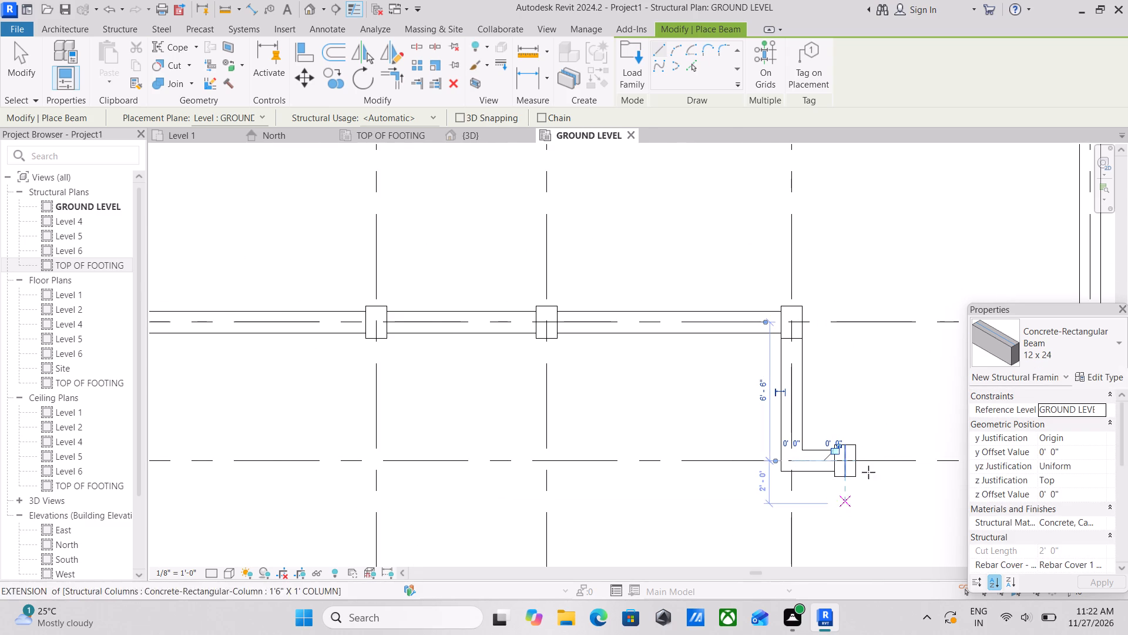
{"action": "scroll", "coordinate": [868, 466], "scroll_direction": "down", "scroll_amount": 7}
{"action": "middle_click_drag", "start_coordinate": [868, 466], "coordinate": [718, 459]}
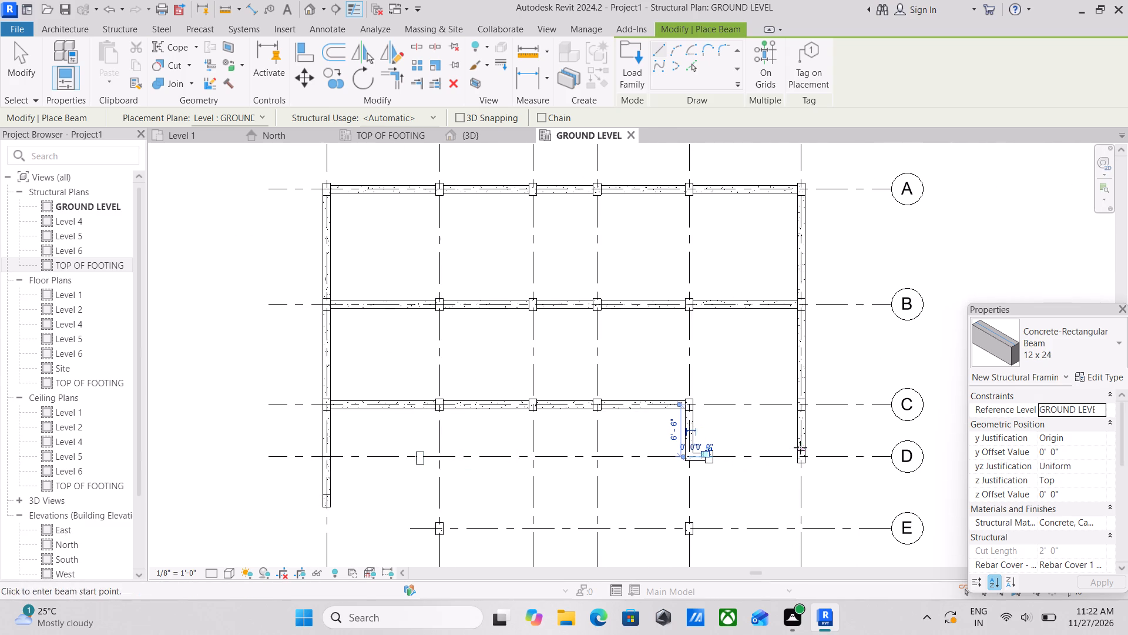
{"action": "scroll", "coordinate": [800, 447], "scroll_direction": "up", "scroll_amount": 3}
{"action": "scroll", "coordinate": [677, 470], "scroll_direction": "up", "scroll_amount": 3}
{"action": "scroll", "coordinate": [628, 454], "scroll_direction": "up", "scroll_amount": 5}
{"action": "scroll", "coordinate": [683, 456], "scroll_direction": "up", "scroll_amount": 4}
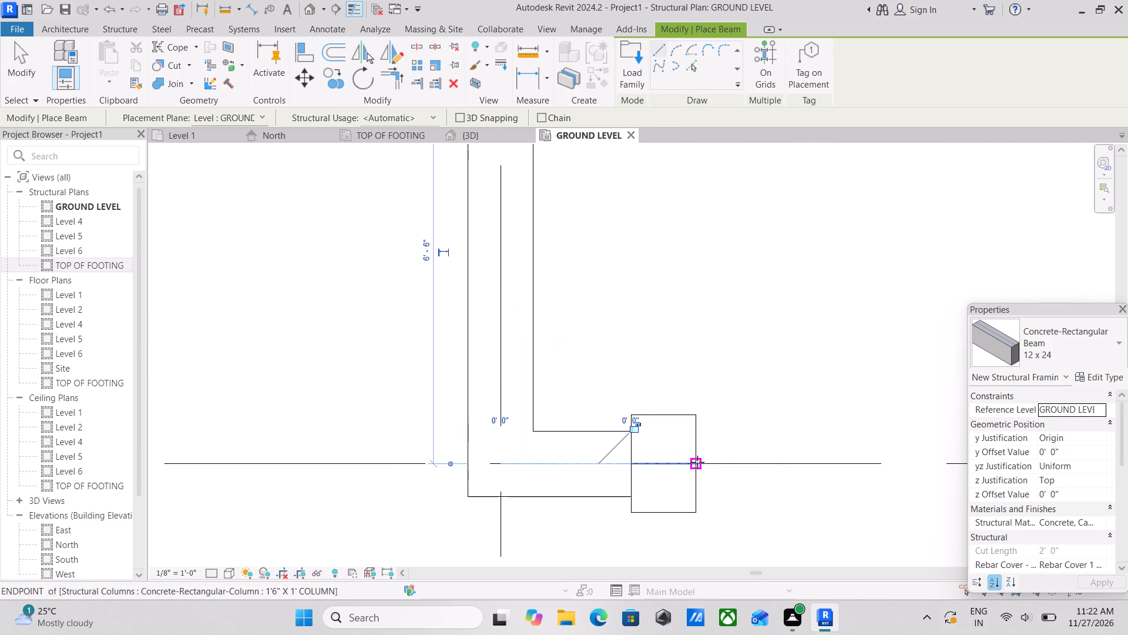
{"action": "left_click", "coordinate": [693, 467]}
{"action": "middle_click_drag", "start_coordinate": [829, 466], "coordinate": [526, 448]}
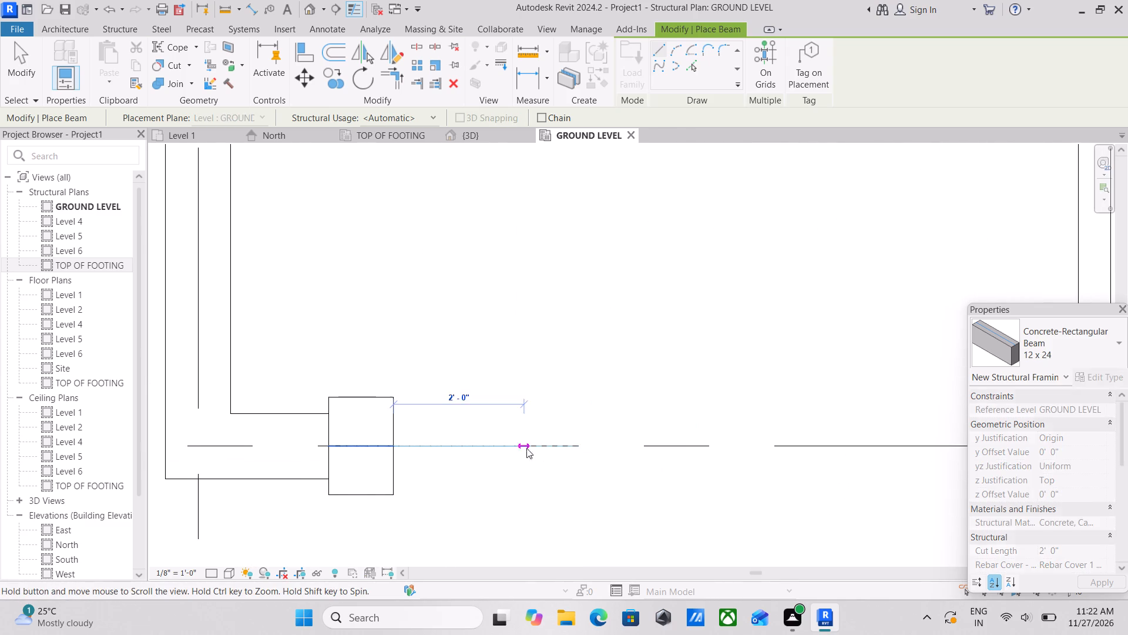
{"action": "middle_click_drag", "start_coordinate": [755, 449], "coordinate": [549, 454]}
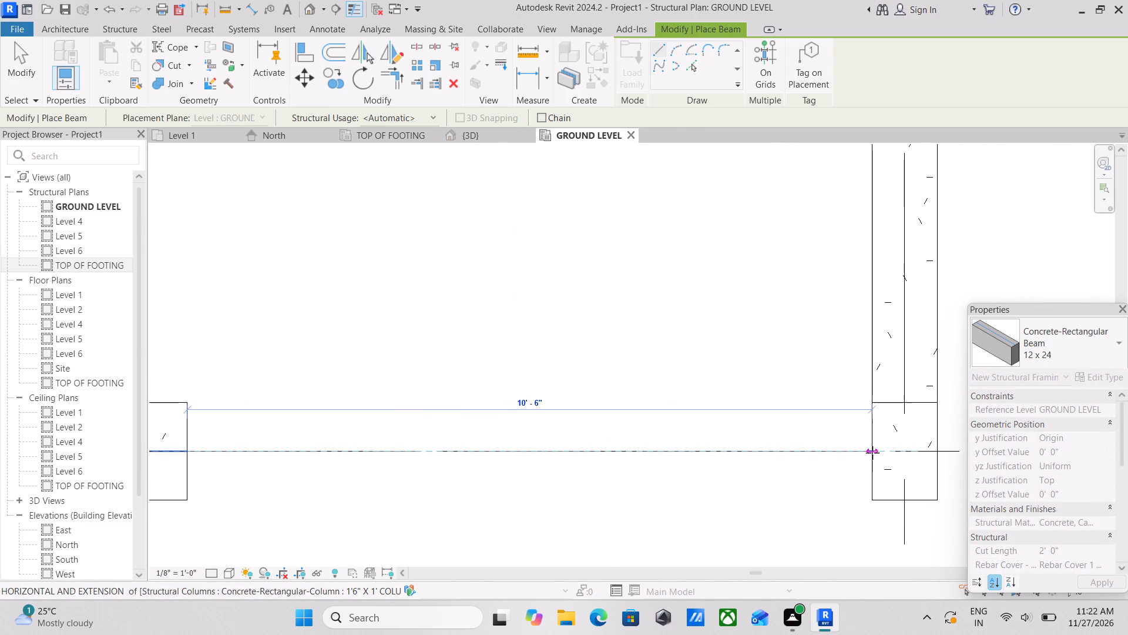
{"action": "left_click", "coordinate": [873, 452]}
Draw a 12 x 24 concrete rectangular beam along grid 2, between the facing column faces at grids C and E.
{"action": "scroll", "coordinate": [873, 452], "scroll_direction": "down", "scroll_amount": 4}
{"action": "scroll", "coordinate": [506, 427], "scroll_direction": "down", "scroll_amount": 4}
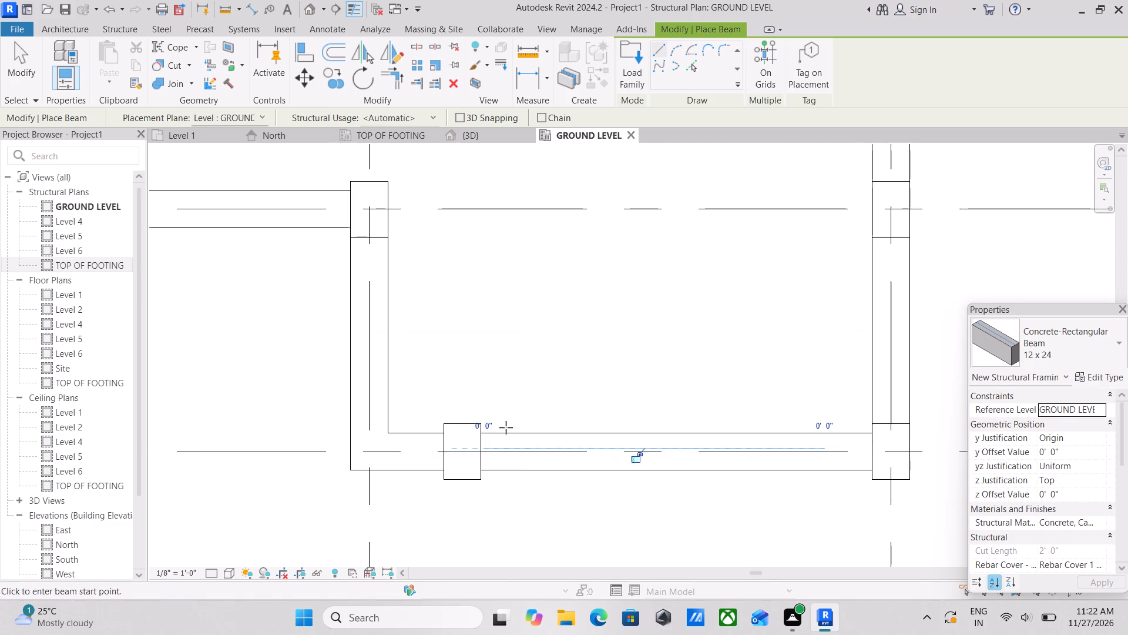
{"action": "middle_click_drag", "start_coordinate": [471, 442], "coordinate": [861, 409]}
{"action": "middle_click_drag", "start_coordinate": [473, 413], "coordinate": [807, 406]}
{"action": "scroll", "coordinate": [714, 429], "scroll_direction": "down", "scroll_amount": 4}
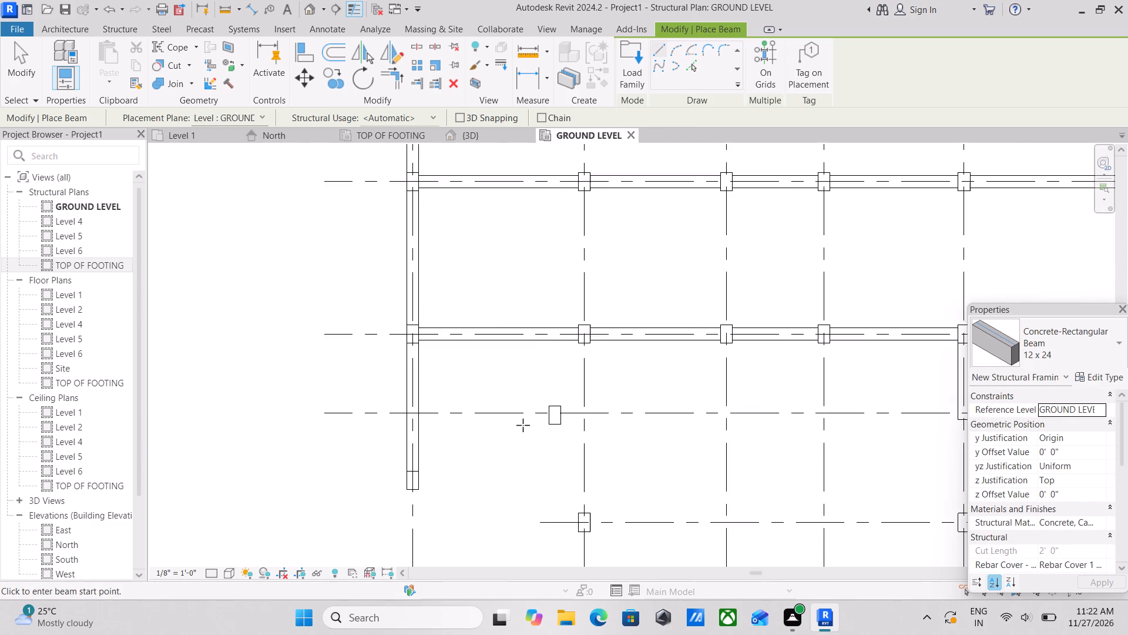
{"action": "scroll", "coordinate": [523, 425], "scroll_direction": "down", "scroll_amount": 2}
{"action": "middle_click_drag", "start_coordinate": [523, 425], "coordinate": [654, 426]}
{"action": "scroll", "coordinate": [653, 426], "scroll_direction": "down", "scroll_amount": 3}
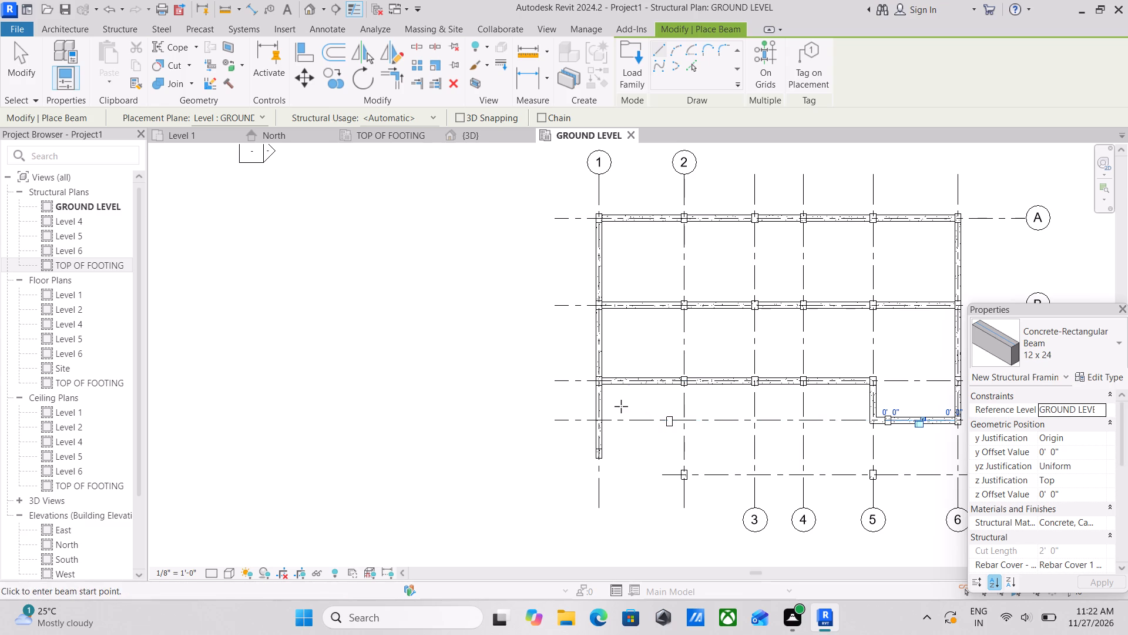
{"action": "scroll", "coordinate": [675, 415], "scroll_direction": "up", "scroll_amount": 2}
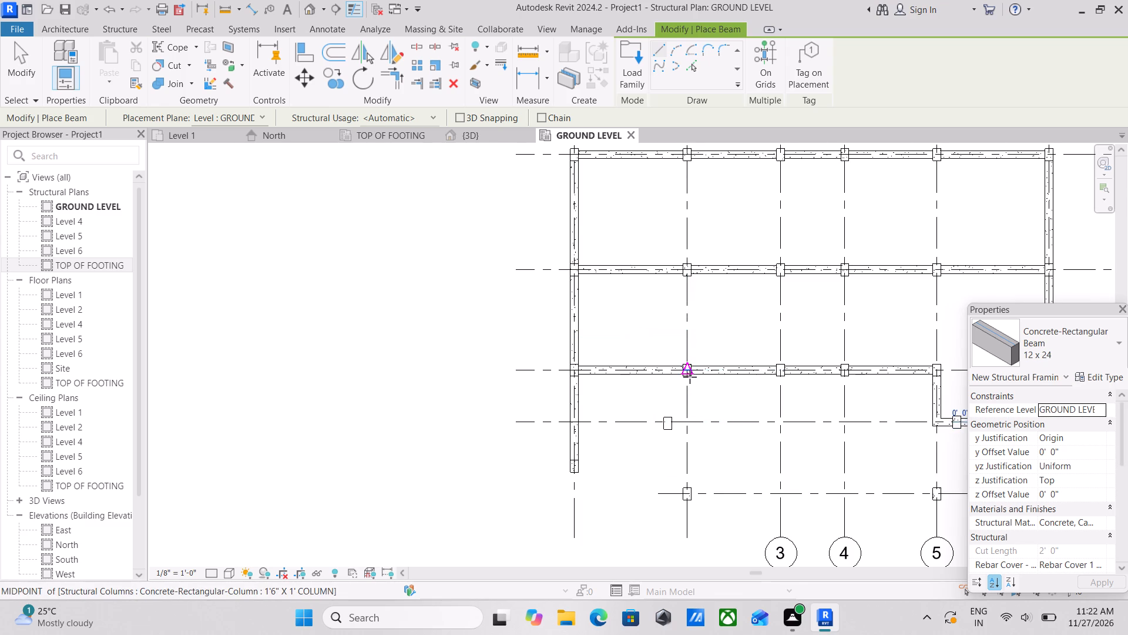
{"action": "scroll", "coordinate": [687, 379], "scroll_direction": "up", "scroll_amount": 7}
{"action": "left_click", "coordinate": [691, 367]}
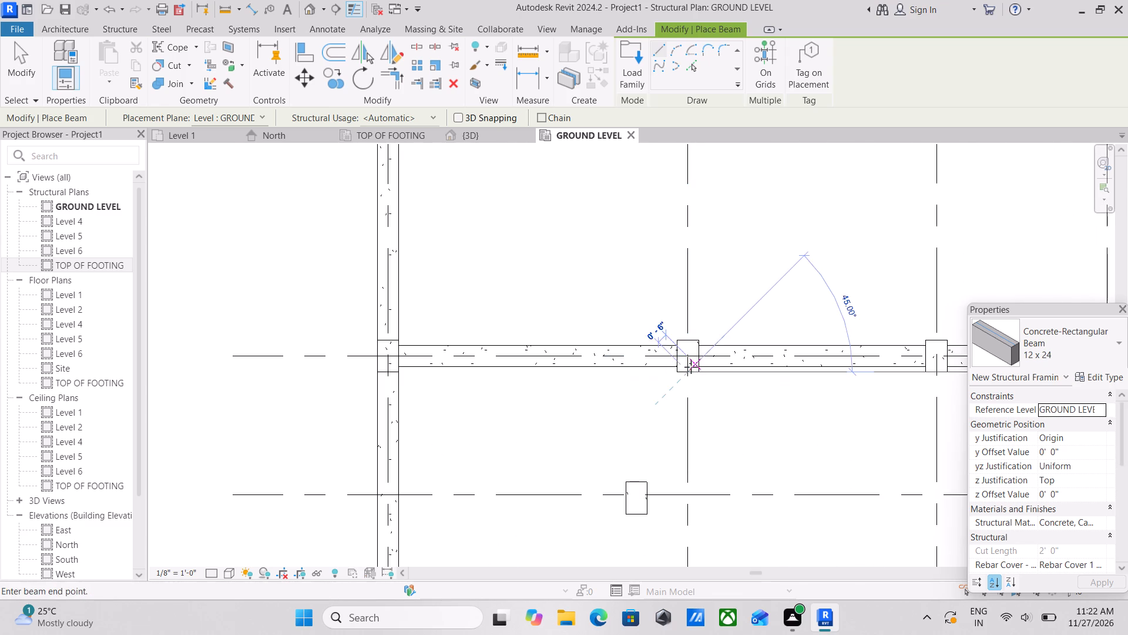
{"action": "middle_click_drag", "start_coordinate": [689, 482], "coordinate": [693, 374]}
{"action": "middle_click_drag", "start_coordinate": [695, 479], "coordinate": [710, 403]}
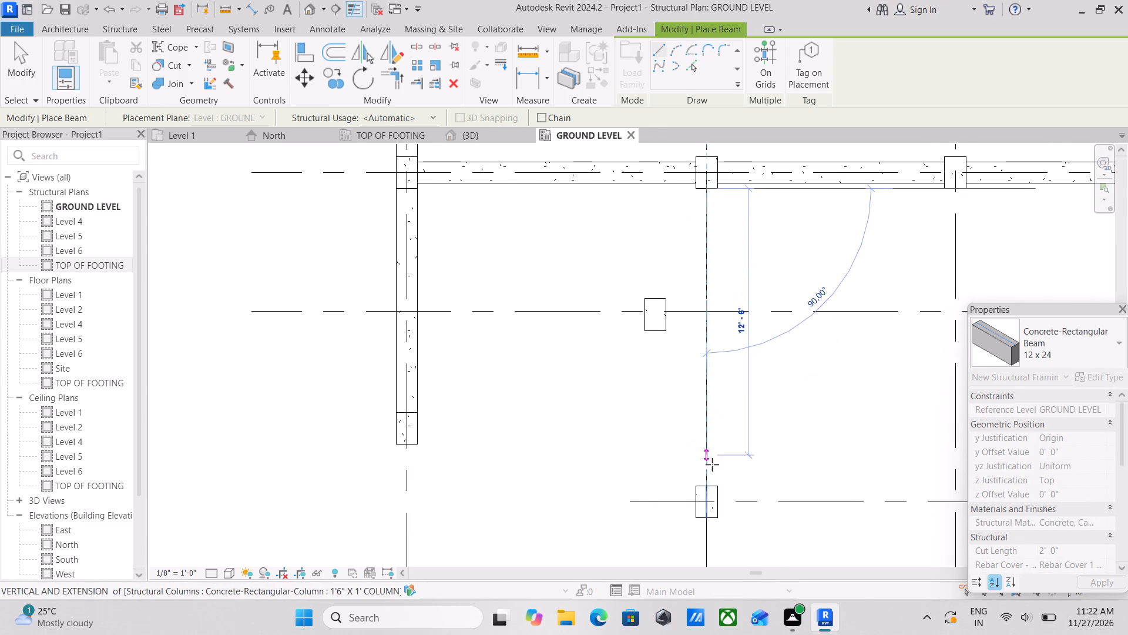
{"action": "left_click", "coordinate": [710, 489]}
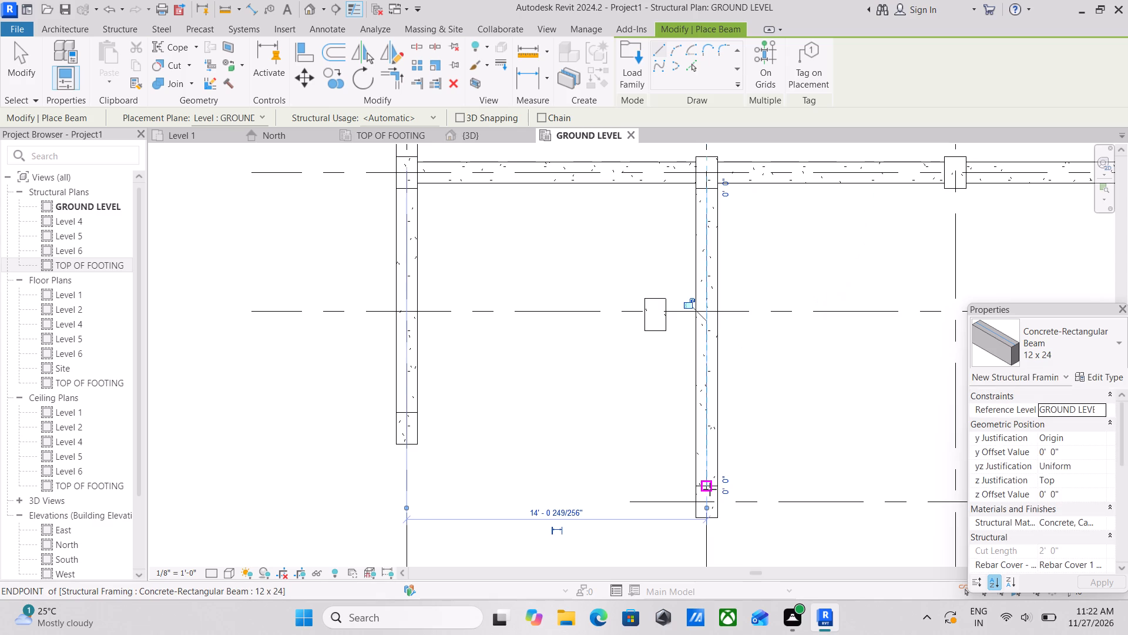
{"action": "key", "text": "Escape"}
Draw a 12 x 24 concrete rectangular beam along grid E, between the facing column faces at grids 2 and 5.
{"action": "scroll", "coordinate": [651, 353], "scroll_direction": "down", "scroll_amount": 4}
{"action": "scroll", "coordinate": [707, 375], "scroll_direction": "down", "scroll_amount": 2}
{"action": "middle_click_drag", "start_coordinate": [707, 375], "coordinate": [619, 352]}
{"action": "scroll", "coordinate": [610, 395], "scroll_direction": "up", "scroll_amount": 3}
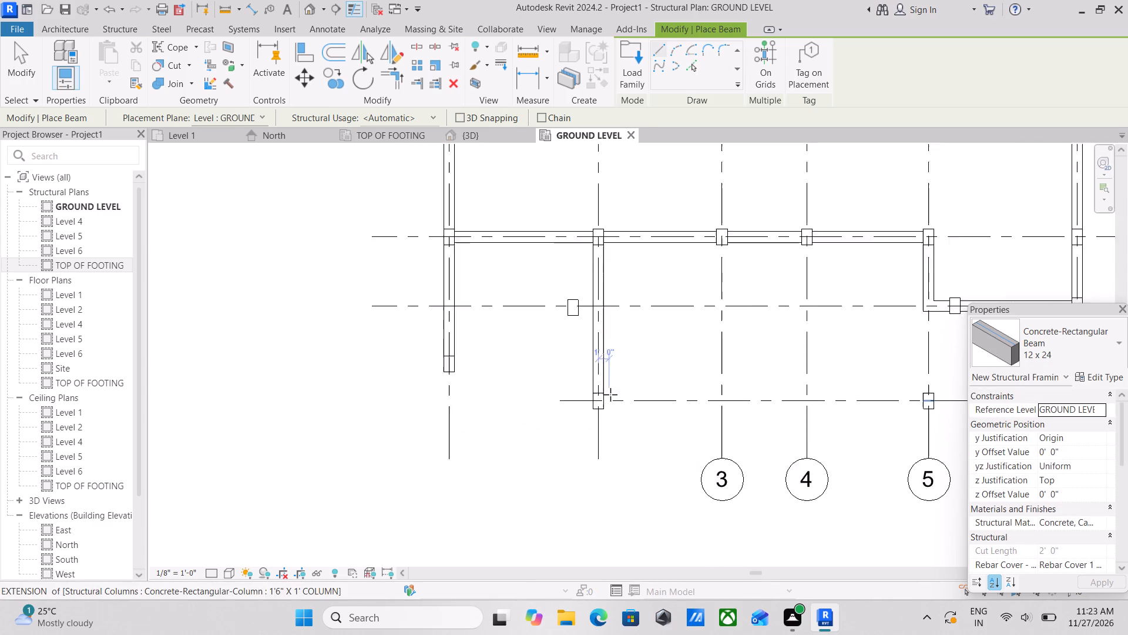
{"action": "scroll", "coordinate": [612, 406], "scroll_direction": "up", "scroll_amount": 3}
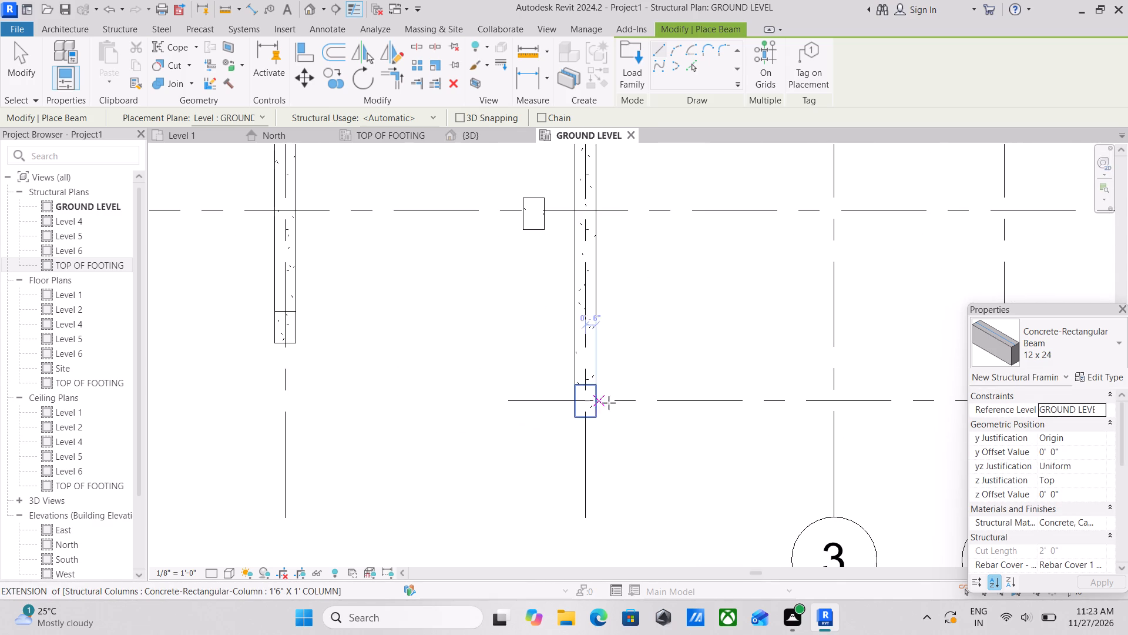
{"action": "left_click", "coordinate": [596, 403]}
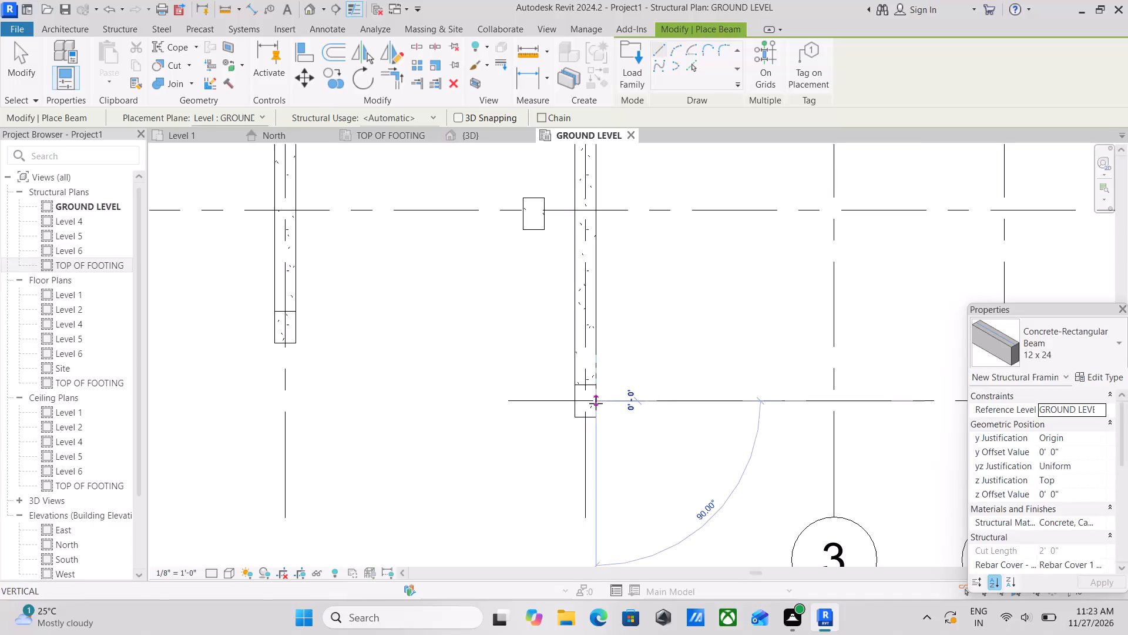
{"action": "middle_click_drag", "start_coordinate": [781, 387], "coordinate": [498, 385]}
{"action": "middle_click_drag", "start_coordinate": [790, 387], "coordinate": [591, 391]}
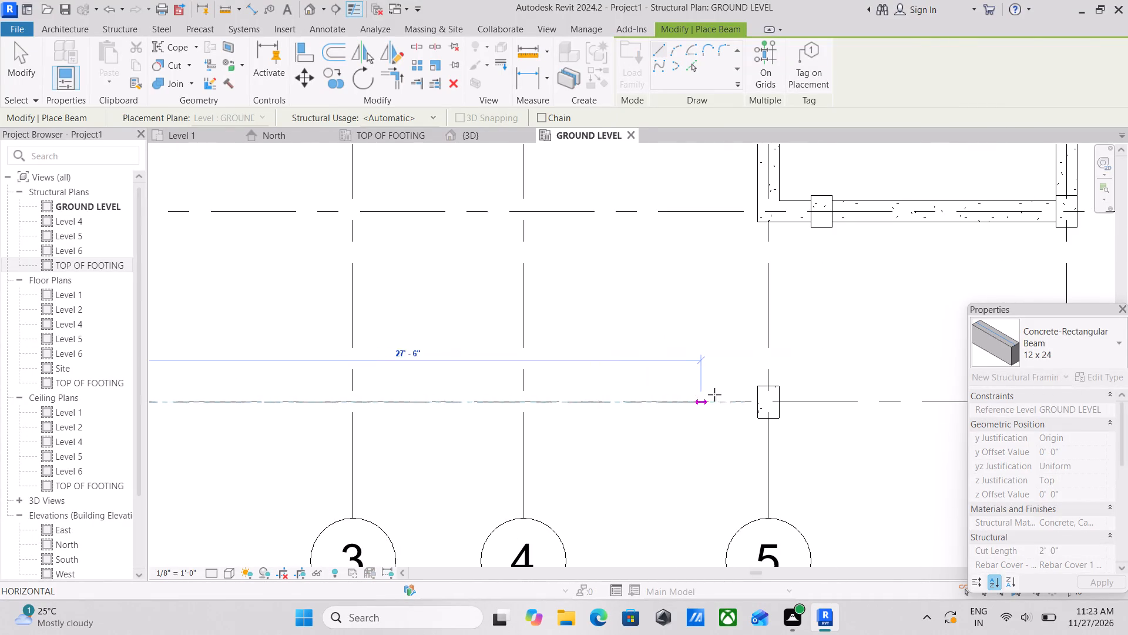
{"action": "left_click", "coordinate": [760, 402]}
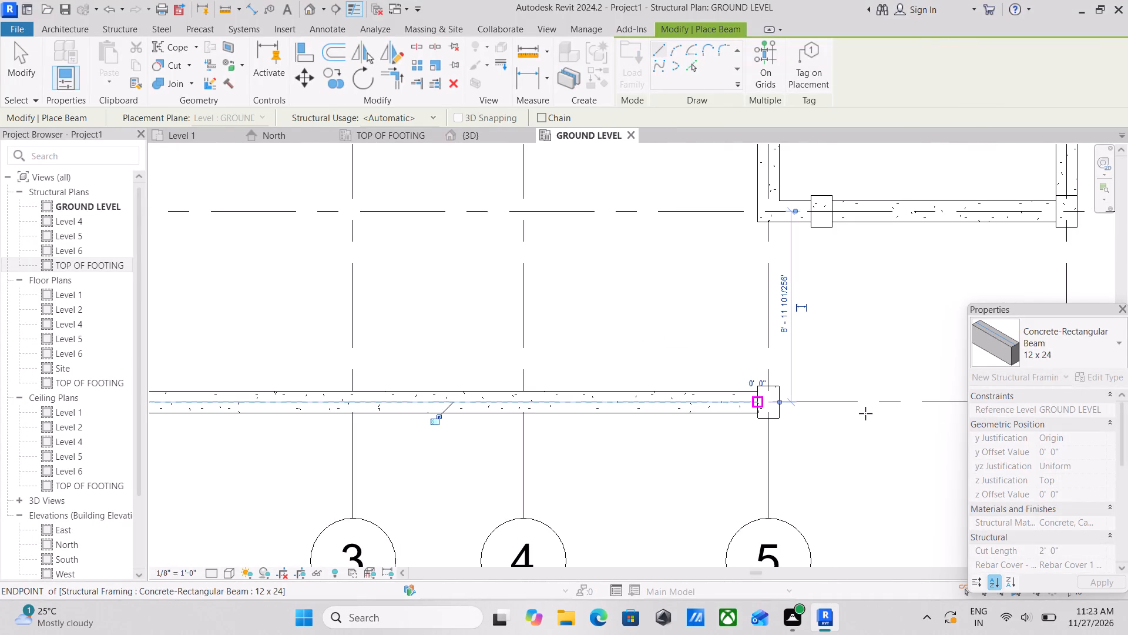
Draw a 12 x 24 concrete rectangular beam about 1'-6" long near grid D, from the offset column's near face to the grid 2 beam.
{"action": "scroll", "coordinate": [865, 413], "scroll_direction": "up", "scroll_amount": 1}
{"action": "middle_click_drag", "start_coordinate": [865, 413], "coordinate": [648, 413]}
{"action": "scroll", "coordinate": [646, 412], "scroll_direction": "up", "scroll_amount": 1}
{"action": "scroll", "coordinate": [646, 412], "scroll_direction": "down", "scroll_amount": 8}
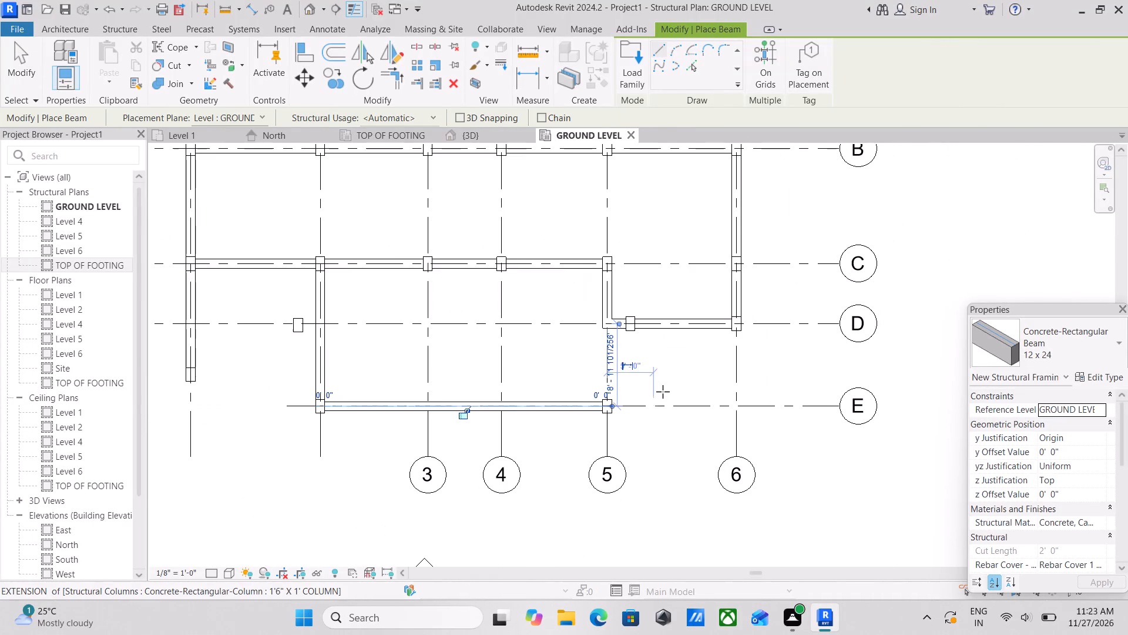
{"action": "middle_click_drag", "start_coordinate": [668, 376], "coordinate": [761, 421]}
{"action": "scroll", "coordinate": [614, 366], "scroll_direction": "up", "scroll_amount": 1}
{"action": "scroll", "coordinate": [422, 375], "scroll_direction": "up", "scroll_amount": 1}
{"action": "middle_click_drag", "start_coordinate": [423, 373], "coordinate": [800, 417]}
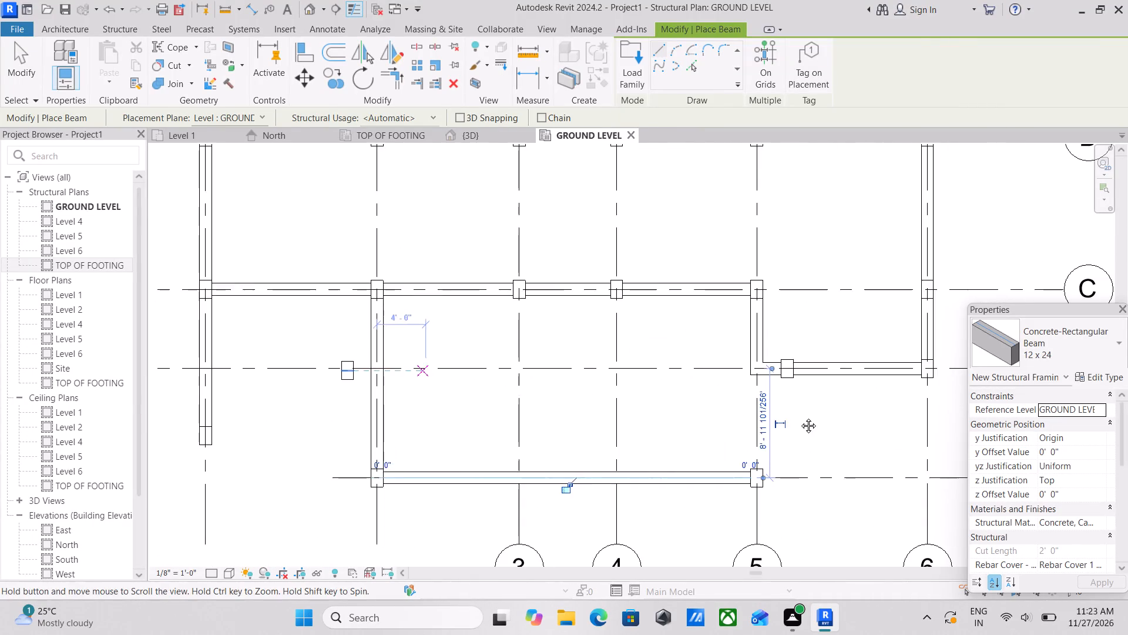
{"action": "middle_click_drag", "start_coordinate": [800, 417], "coordinate": [800, 417]}
{"action": "scroll", "coordinate": [733, 407], "scroll_direction": "up", "scroll_amount": 4}
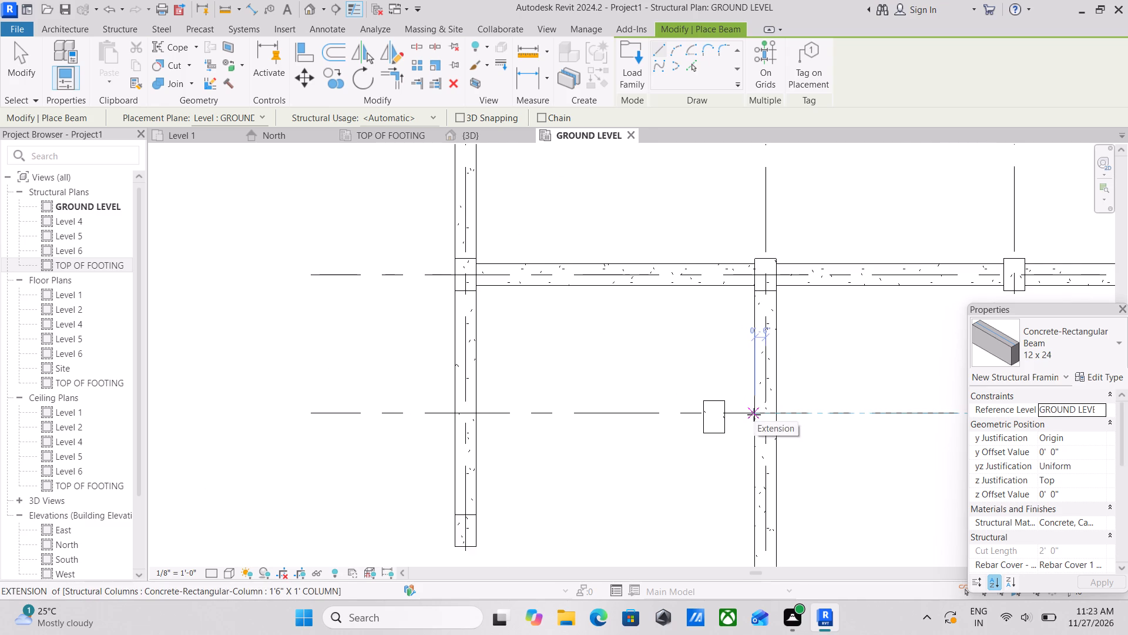
{"action": "left_click", "coordinate": [723, 416]}
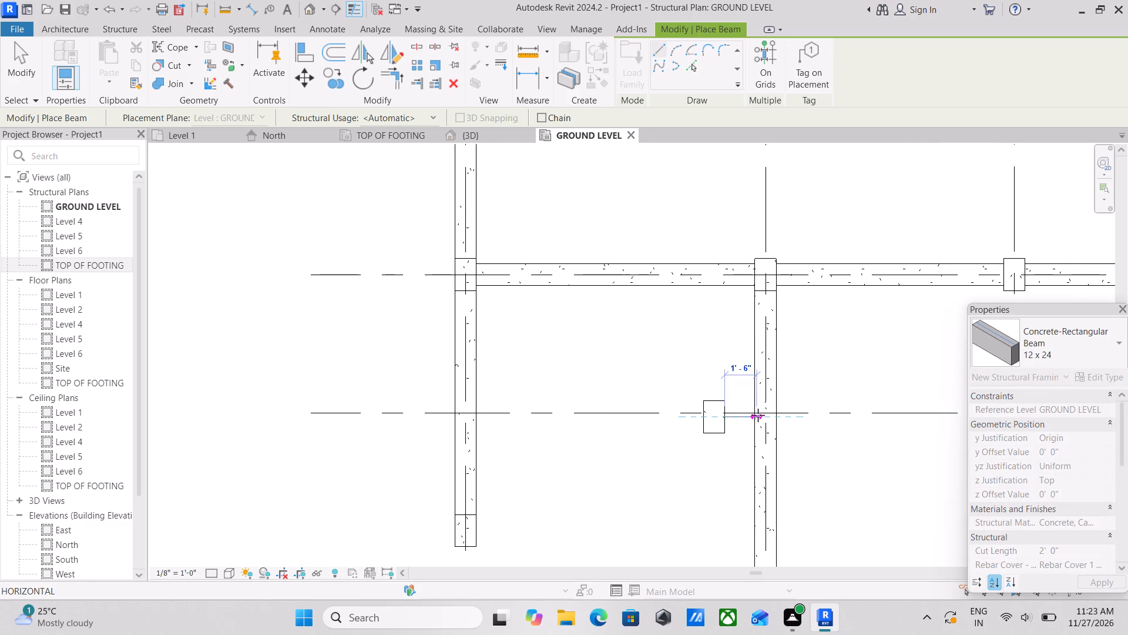
{"action": "left_click", "coordinate": [758, 415]}
Draw a 12 x 24 concrete rectangular beam about 10'-8" long near grid D, from the offset column's far face to the grid 1 beam.
{"action": "scroll", "coordinate": [706, 415], "scroll_direction": "up", "scroll_amount": 4}
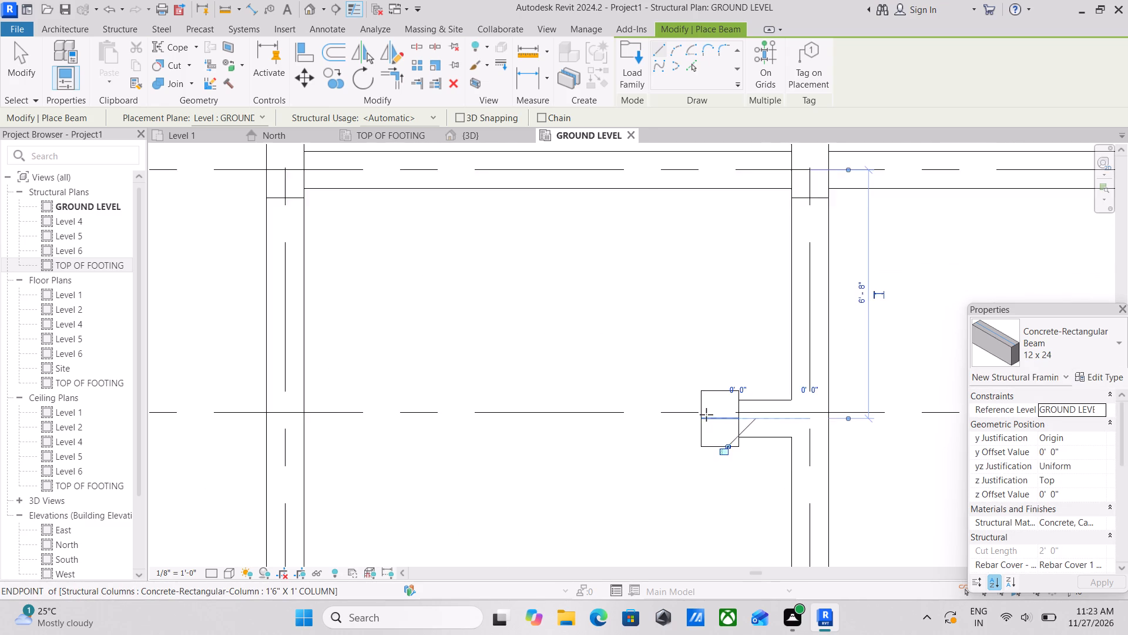
{"action": "scroll", "coordinate": [706, 415], "scroll_direction": "up", "scroll_amount": 3}
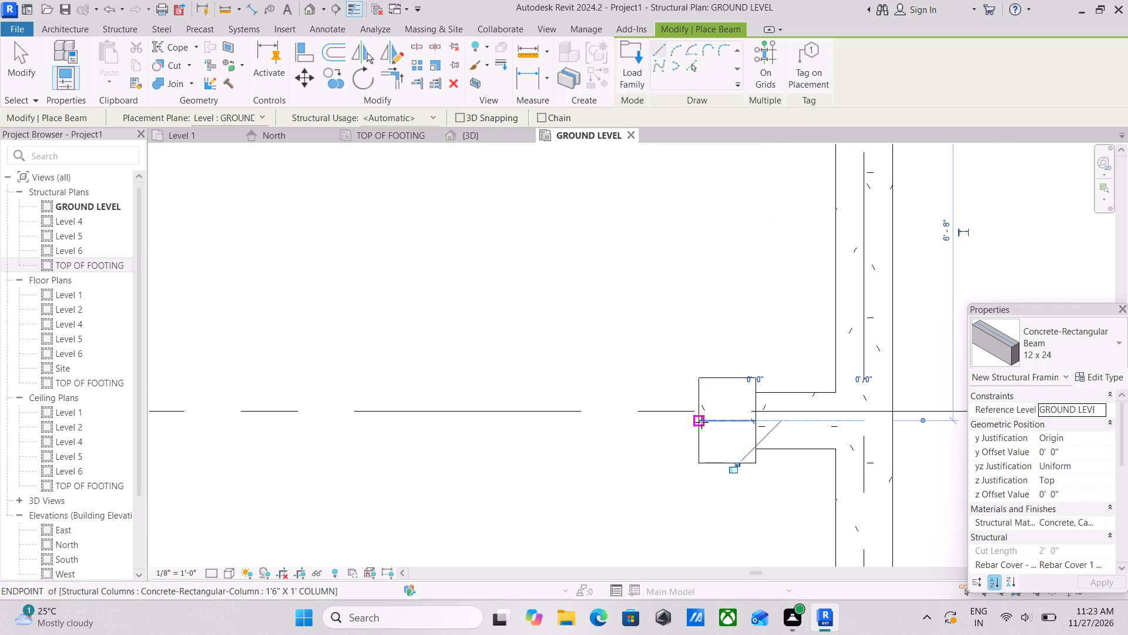
{"action": "left_click", "coordinate": [701, 422]}
{"action": "middle_click_drag", "start_coordinate": [505, 410], "coordinate": [787, 388]}
{"action": "middle_click_drag", "start_coordinate": [450, 415], "coordinate": [633, 405]}
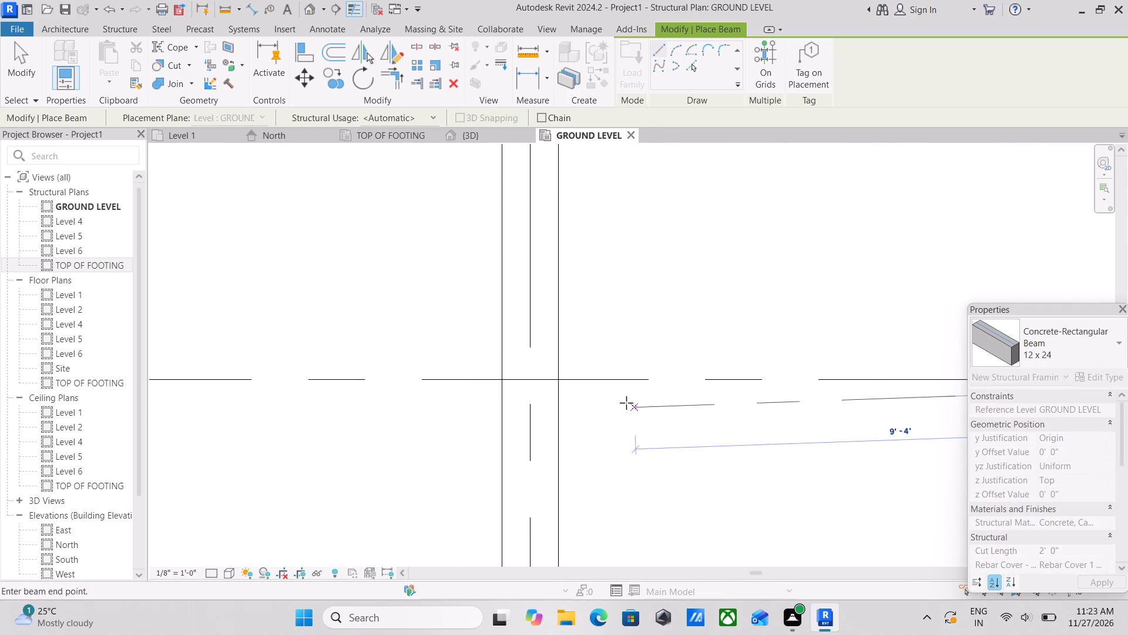
{"action": "left_click", "coordinate": [559, 390]}
Draw a 12 x 24 concrete rectangular beam about 7'-8" long along grid 5, from the grid E column face to the beam corner at grid D.
{"action": "scroll", "coordinate": [559, 390], "scroll_direction": "down", "scroll_amount": 9}
{"action": "scroll", "coordinate": [730, 439], "scroll_direction": "down", "scroll_amount": 2}
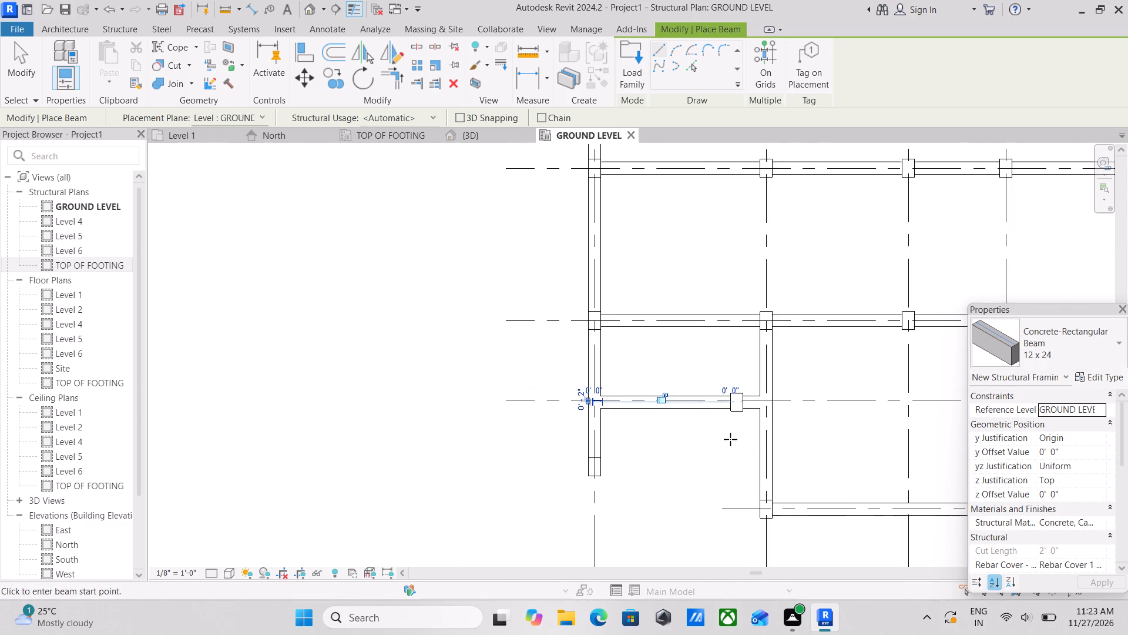
{"action": "middle_click_drag", "start_coordinate": [730, 439], "coordinate": [579, 431]}
{"action": "middle_click_drag", "start_coordinate": [730, 412], "coordinate": [584, 429]}
{"action": "scroll", "coordinate": [586, 429], "scroll_direction": "down", "scroll_amount": 3}
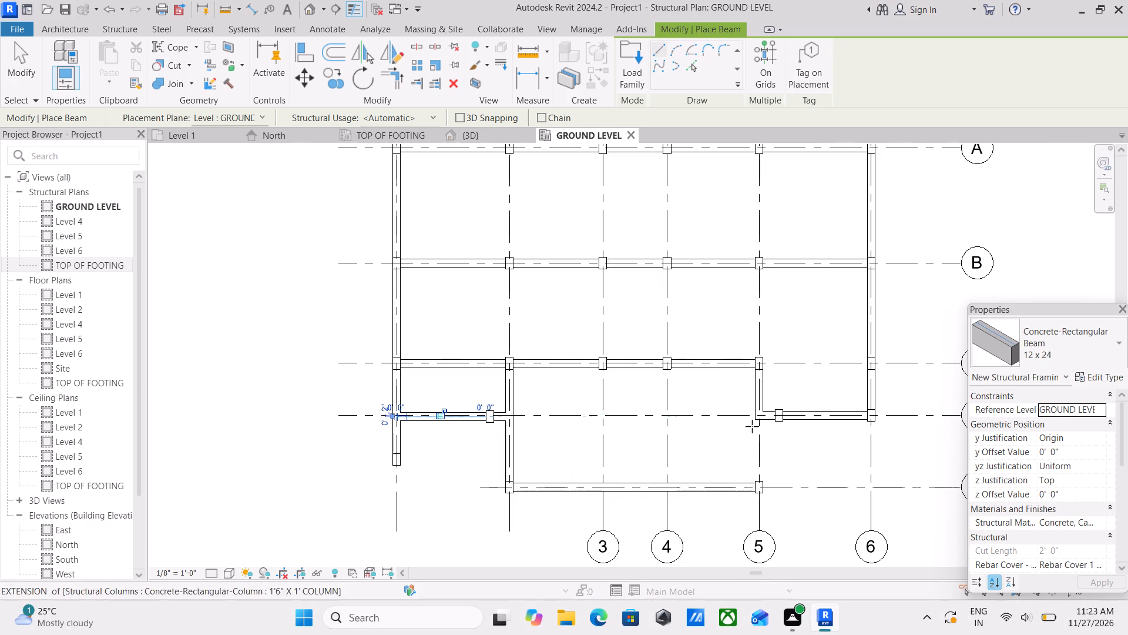
{"action": "scroll", "coordinate": [791, 471], "scroll_direction": "up", "scroll_amount": 3}
{"action": "scroll", "coordinate": [738, 486], "scroll_direction": "up", "scroll_amount": 7}
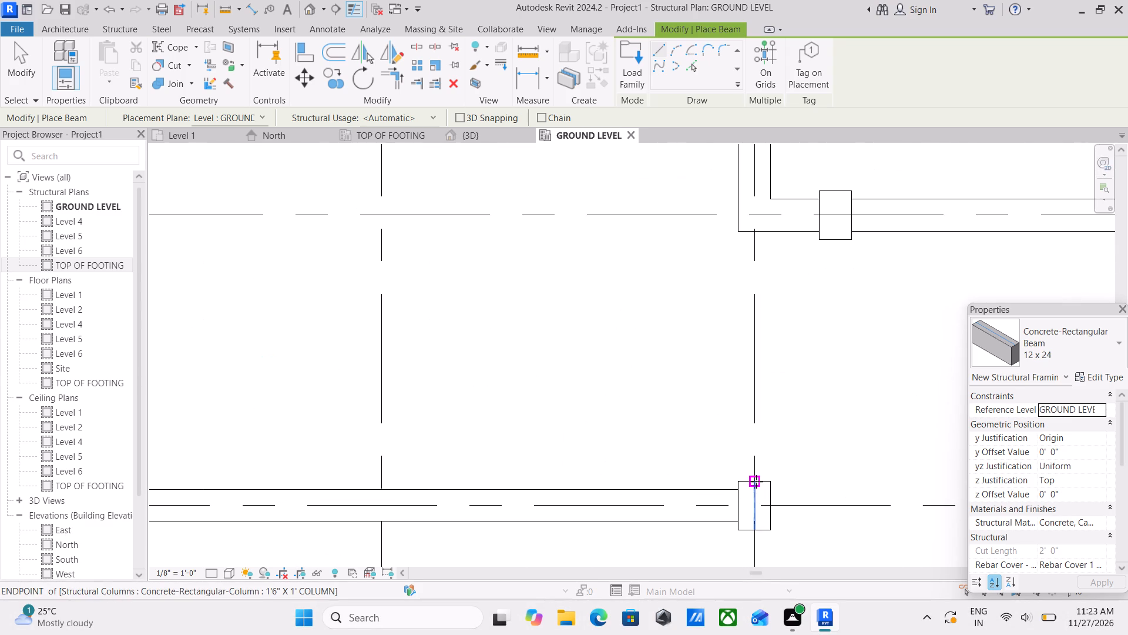
{"action": "left_click", "coordinate": [756, 482]}
{"action": "middle_click_drag", "start_coordinate": [750, 407], "coordinate": [768, 563]}
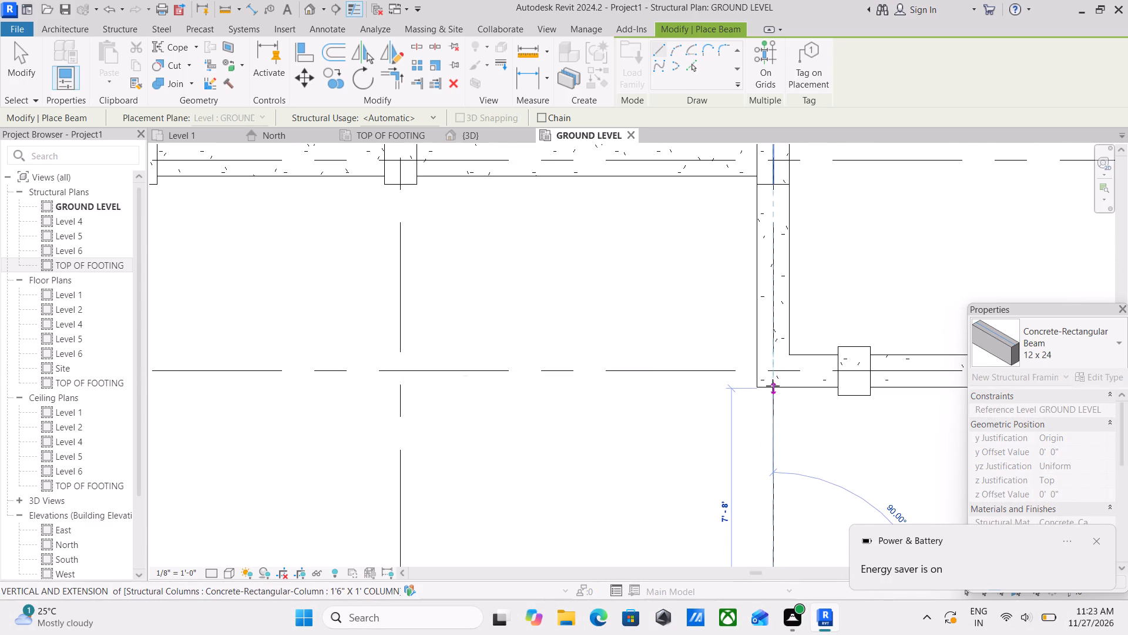
{"action": "left_click", "coordinate": [774, 388]}
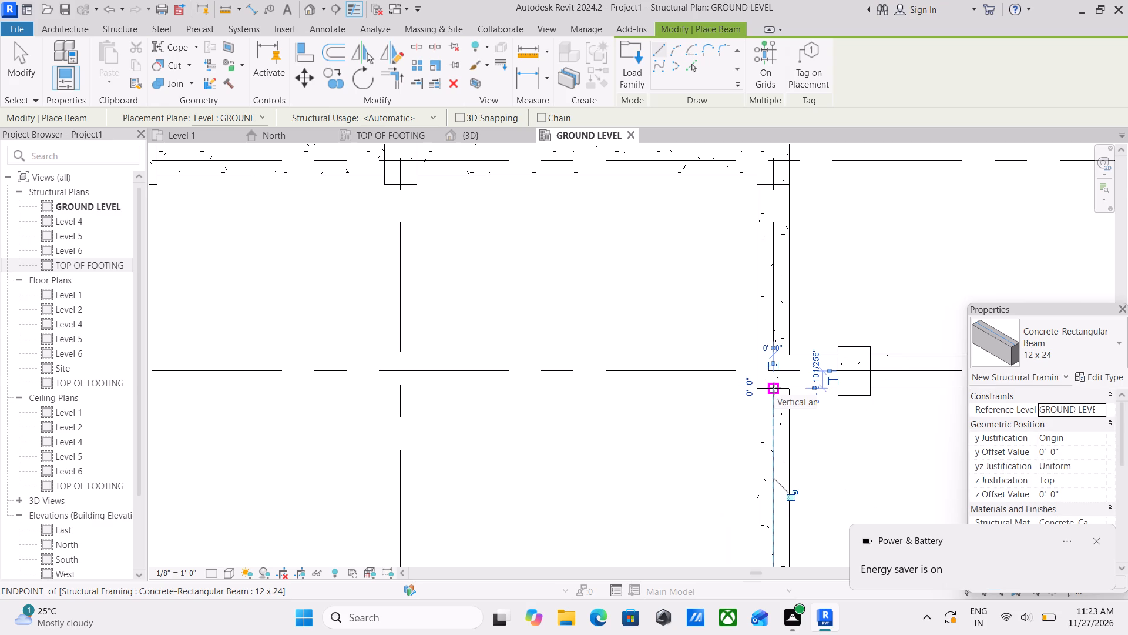
{"action": "scroll", "coordinate": [774, 388], "scroll_direction": "up", "scroll_amount": 1}
{"action": "key", "text": "Escape"}
{"action": "scroll", "coordinate": [774, 388], "scroll_direction": "up", "scroll_amount": 1}
{"action": "key", "text": "Escape"}
{"action": "key", "text": "Escape"}
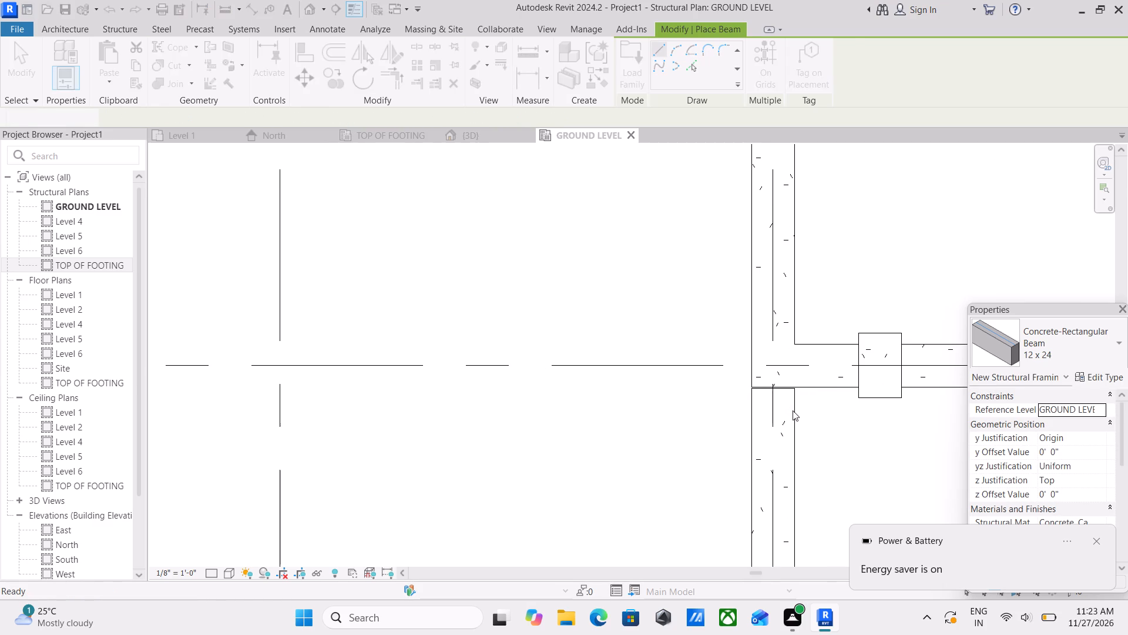
{"action": "key", "text": "Escape"}
Extend the grid D end of the new grid 5 beam slightly so it joins the beam corner there.
{"action": "left_click", "coordinate": [795, 400]}
{"action": "left_click_drag", "start_coordinate": [775, 392], "coordinate": [773, 388]}
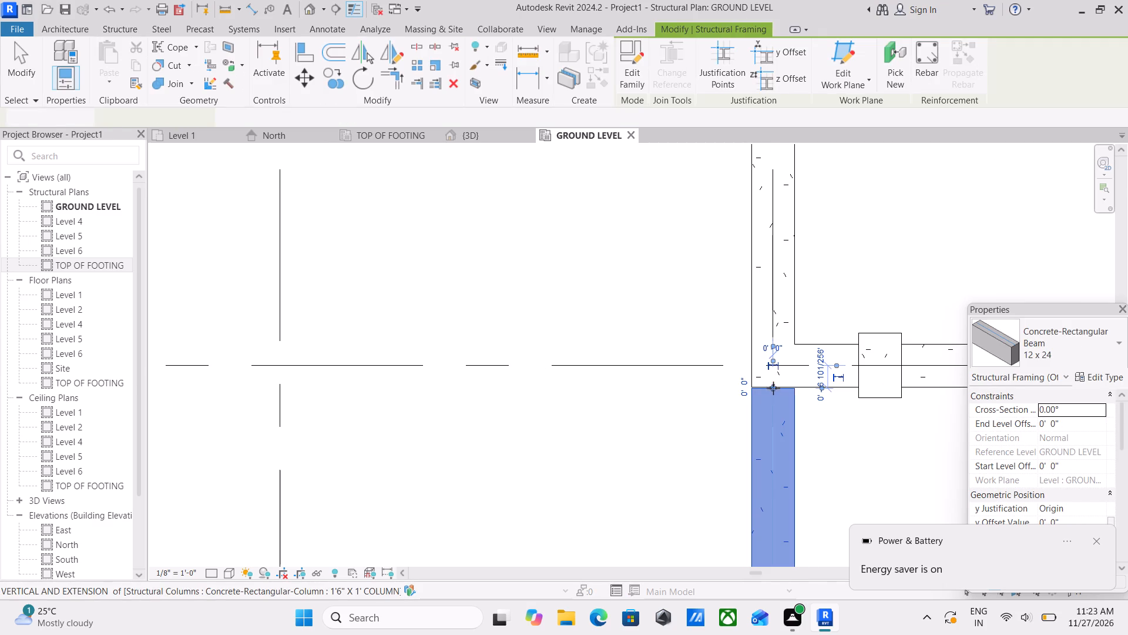
{"action": "left_click_drag", "start_coordinate": [773, 388], "coordinate": [773, 386]}
{"action": "key", "text": "Escape"}
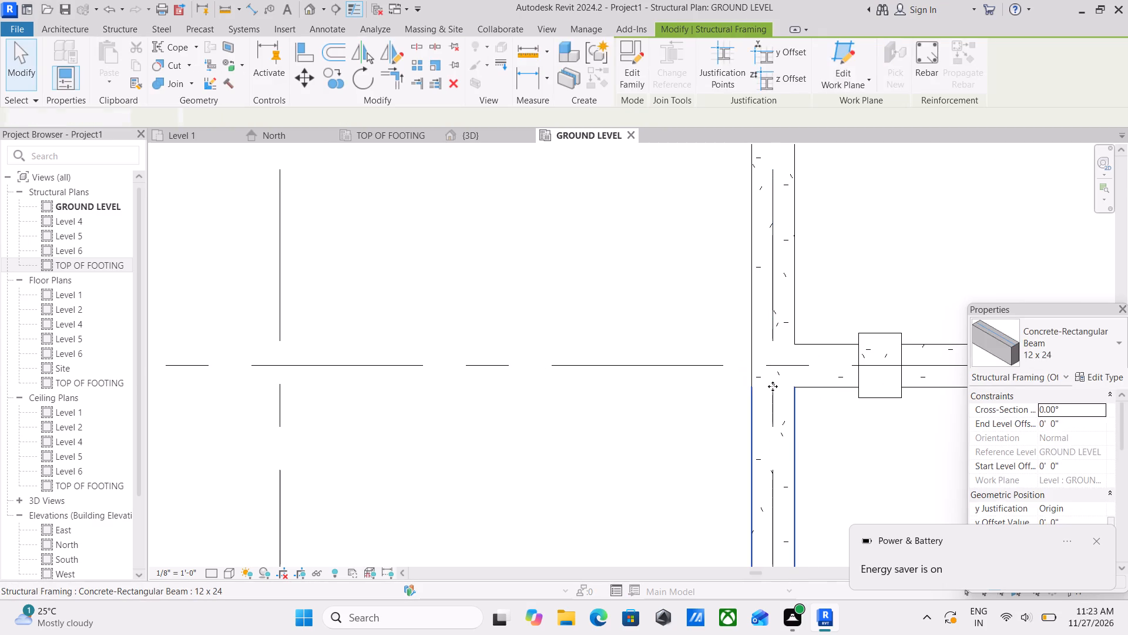
{"action": "key", "text": "Escape"}
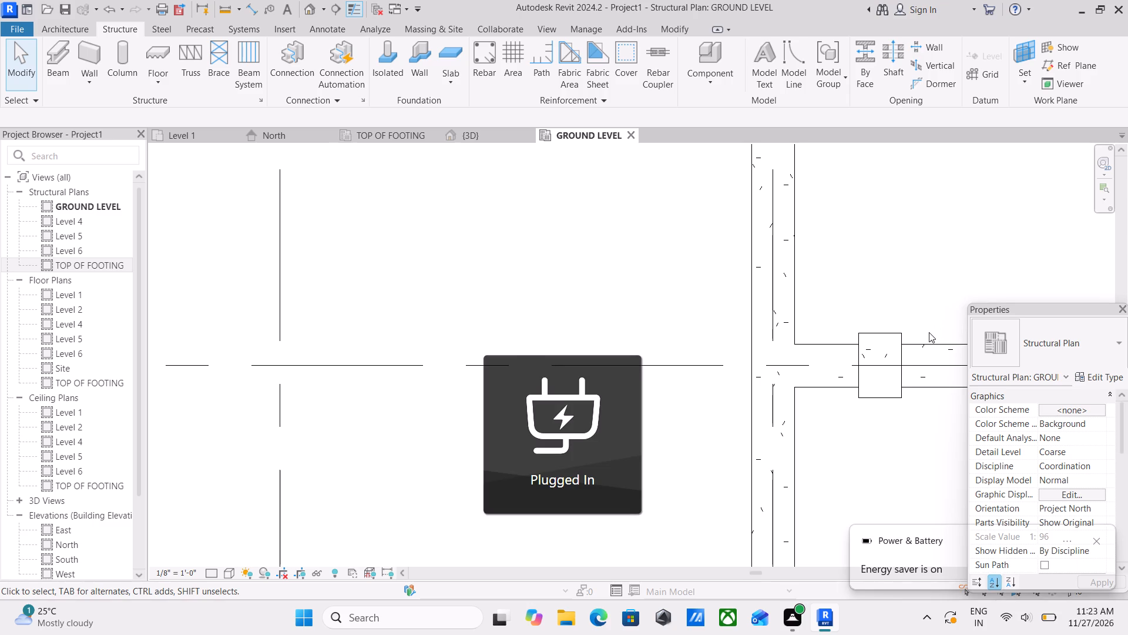
Examine the ground level beam layout from grid E up to grid A for grid lines still lacking beams.
{"action": "middle_click_drag", "start_coordinate": [858, 482], "coordinate": [760, 389]}
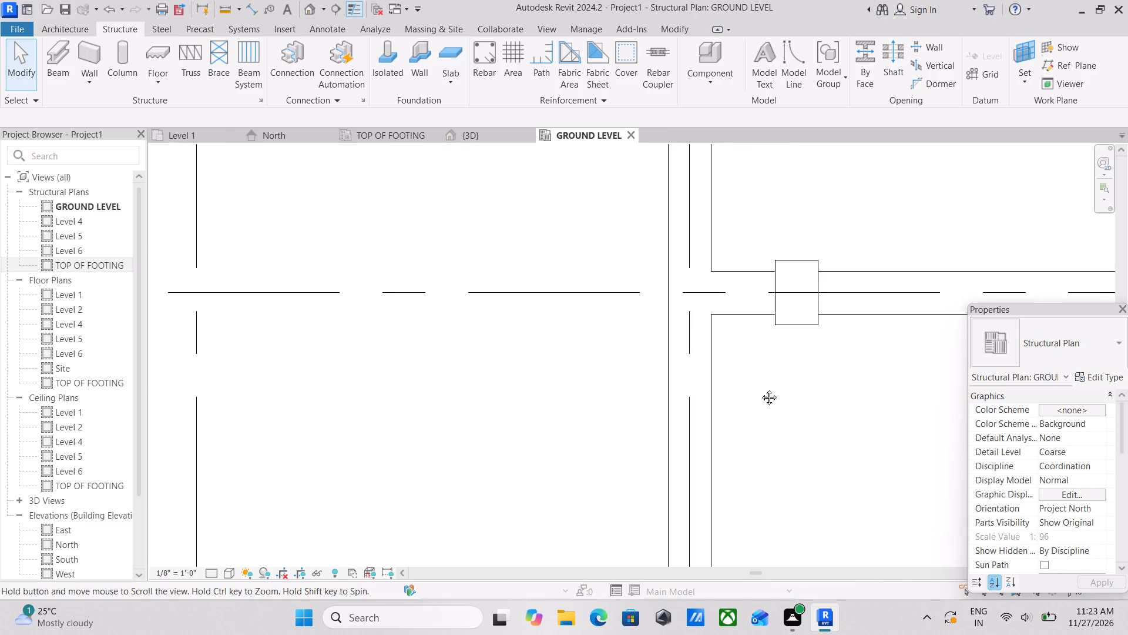
{"action": "middle_click_drag", "start_coordinate": [760, 389], "coordinate": [753, 382]}
{"action": "scroll", "coordinate": [558, 415], "scroll_direction": "down", "scroll_amount": 3}
{"action": "middle_click_drag", "start_coordinate": [371, 375], "coordinate": [634, 384]}
{"action": "scroll", "coordinate": [634, 384], "scroll_direction": "down", "scroll_amount": 1}
{"action": "scroll", "coordinate": [507, 397], "scroll_direction": "down", "scroll_amount": 2}
{"action": "middle_click_drag", "start_coordinate": [508, 397], "coordinate": [644, 396]}
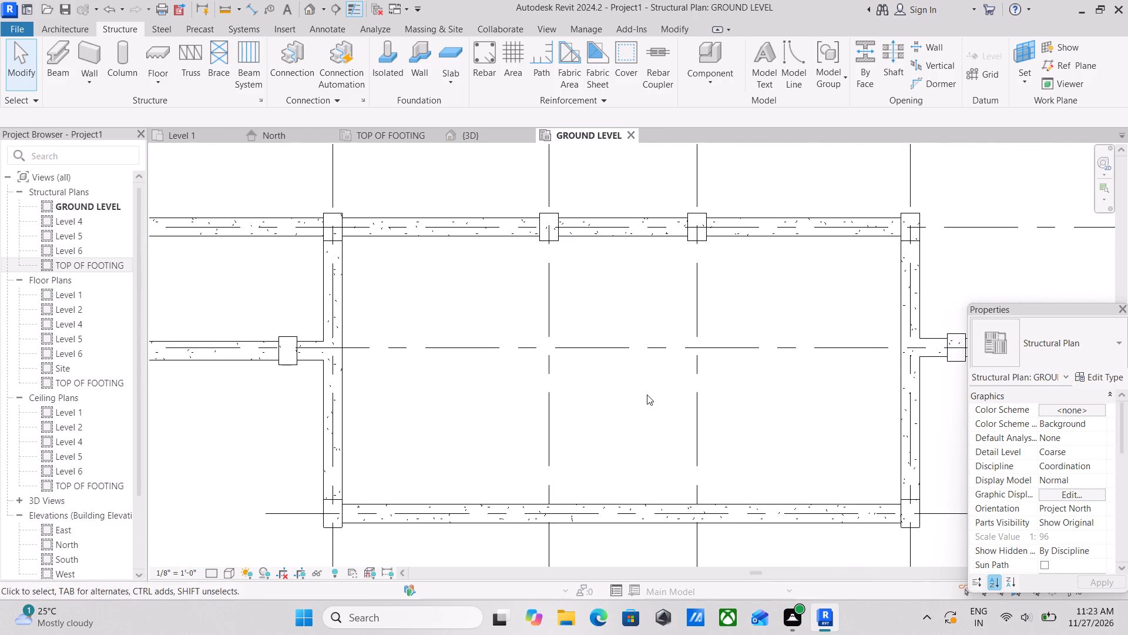
{"action": "scroll", "coordinate": [647, 395], "scroll_direction": "down", "scroll_amount": 2}
{"action": "middle_click_drag", "start_coordinate": [647, 395], "coordinate": [629, 398]}
{"action": "middle_click_drag", "start_coordinate": [699, 410], "coordinate": [778, 405]}
{"action": "scroll", "coordinate": [771, 406], "scroll_direction": "down", "scroll_amount": 4}
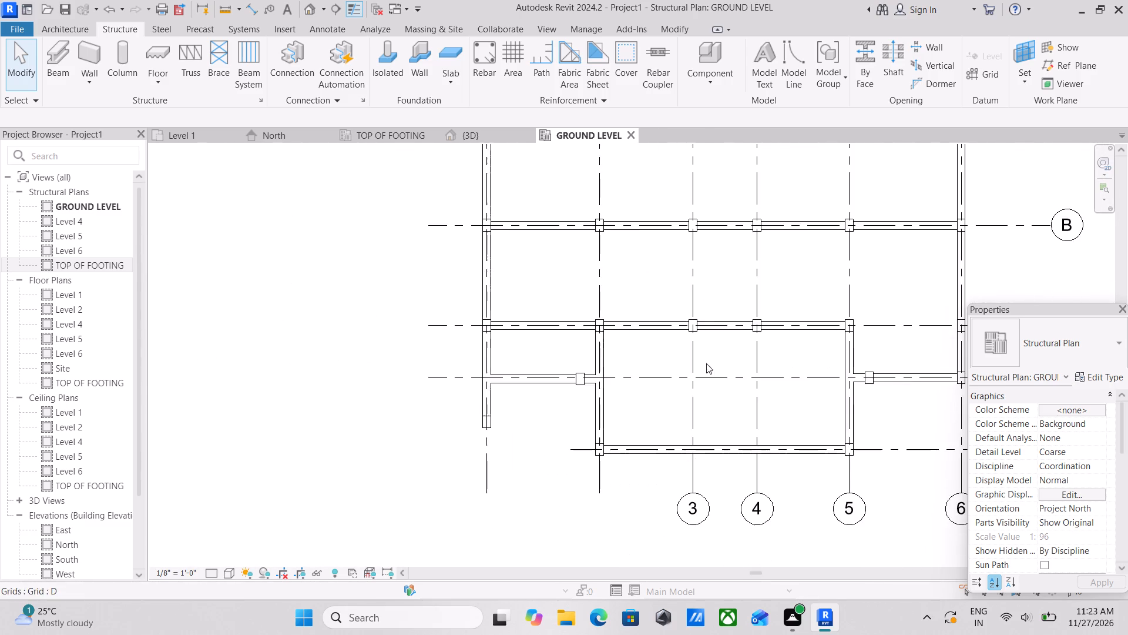
{"action": "scroll", "coordinate": [701, 359], "scroll_direction": "down", "scroll_amount": 1}
{"action": "middle_click_drag", "start_coordinate": [701, 359], "coordinate": [723, 425]}
{"action": "scroll", "coordinate": [739, 323], "scroll_direction": "down", "scroll_amount": 1}
{"action": "middle_click_drag", "start_coordinate": [739, 323], "coordinate": [743, 379]}
{"action": "middle_click_drag", "start_coordinate": [733, 395], "coordinate": [754, 557]}
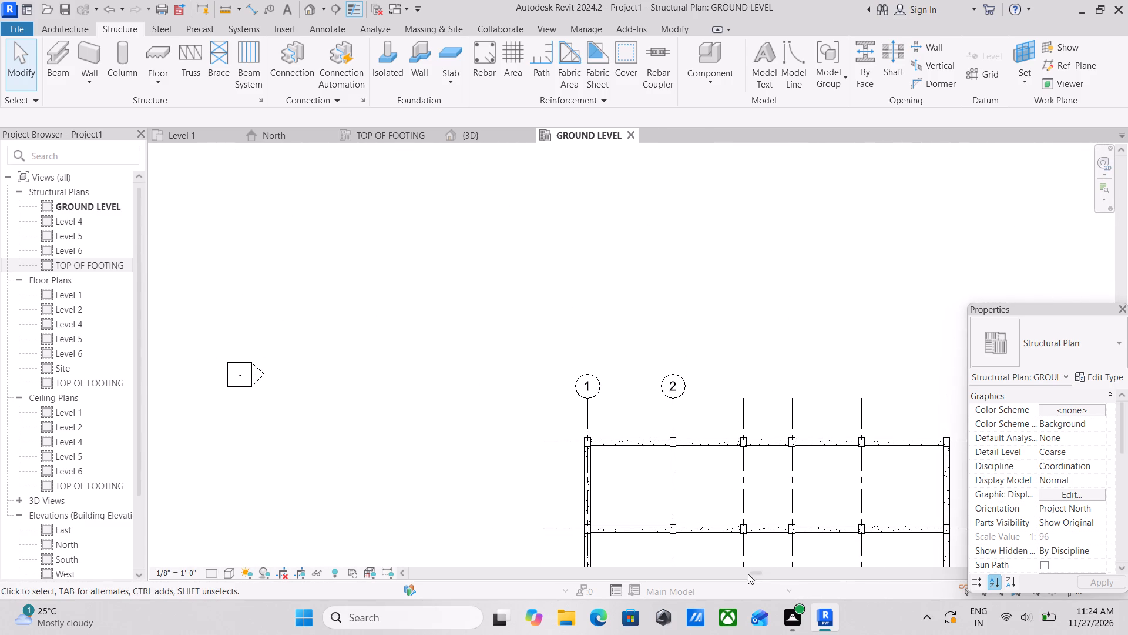
Draw a 12 x 24 concrete rectangular beam about 12'-10" long along grid 2, between the facing column faces at grids A and B.
{"action": "key", "text": "b"}
{"action": "key", "text": "m"}
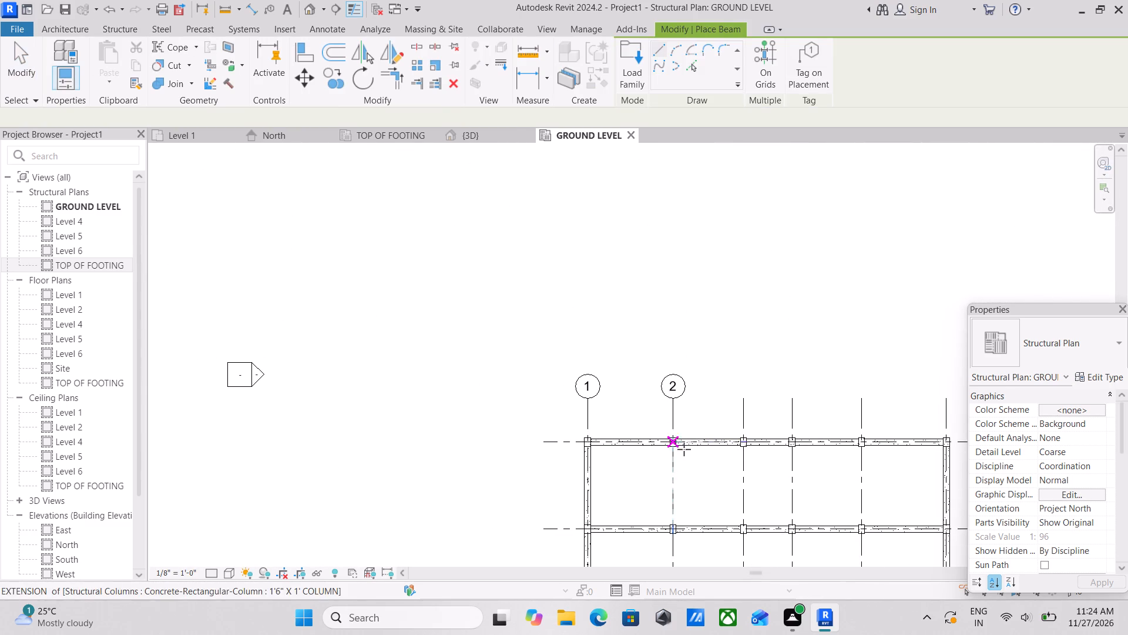
{"action": "scroll", "coordinate": [686, 452], "scroll_direction": "up", "scroll_amount": 6}
{"action": "middle_click_drag", "start_coordinate": [673, 449], "coordinate": [673, 439]}
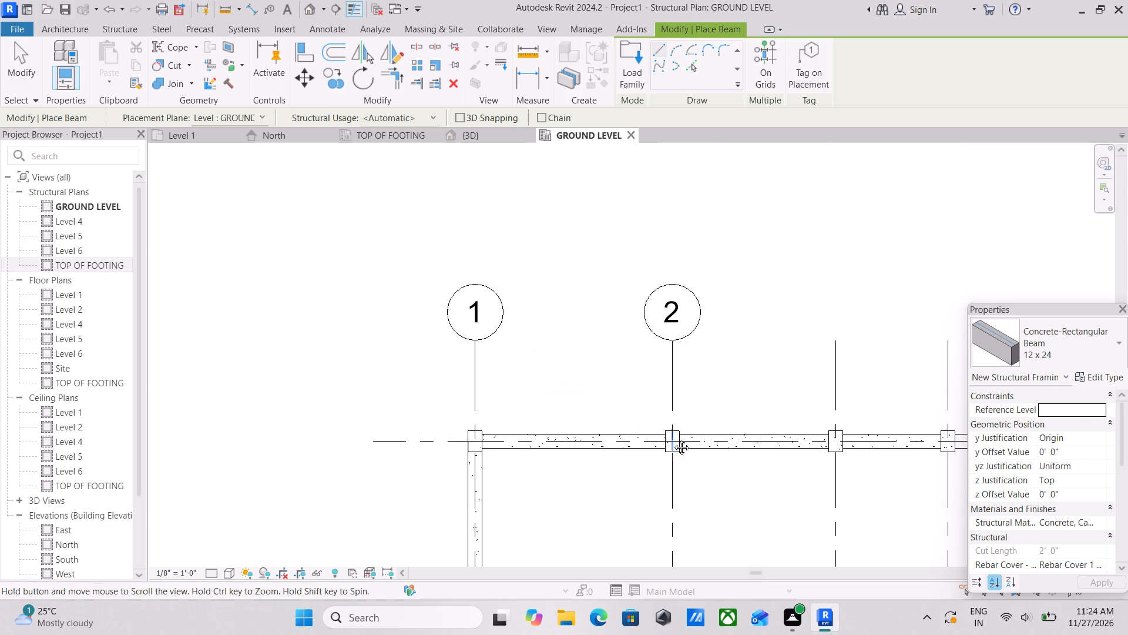
{"action": "middle_click_drag", "start_coordinate": [673, 439], "coordinate": [673, 386]}
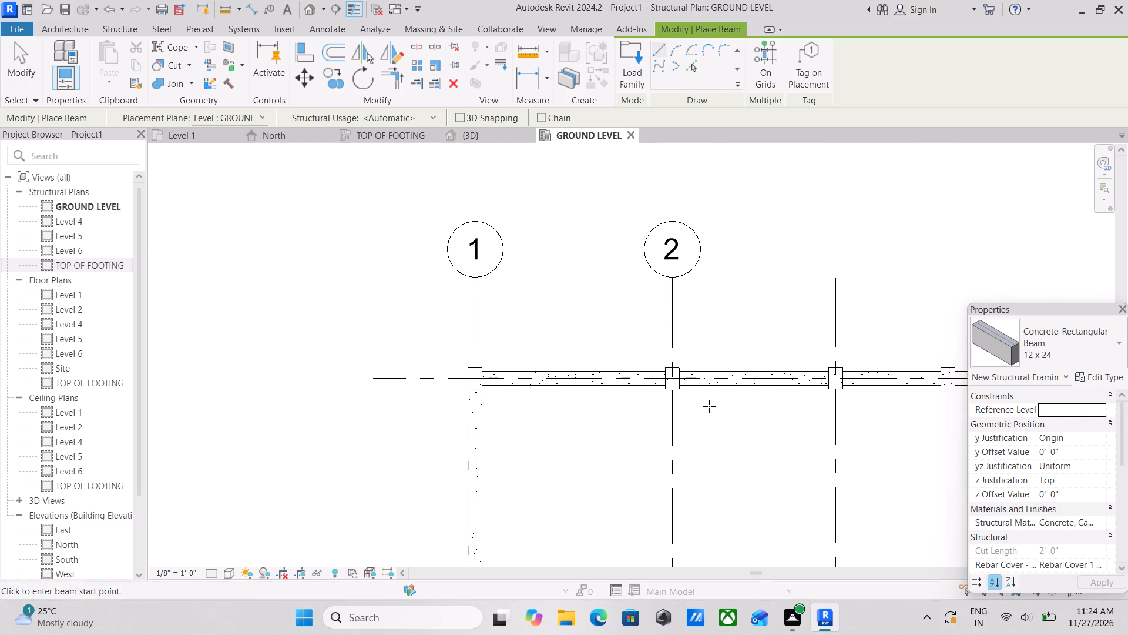
{"action": "scroll", "coordinate": [674, 366], "scroll_direction": "down", "scroll_amount": 1}
{"action": "middle_click_drag", "start_coordinate": [690, 398], "coordinate": [615, 344]}
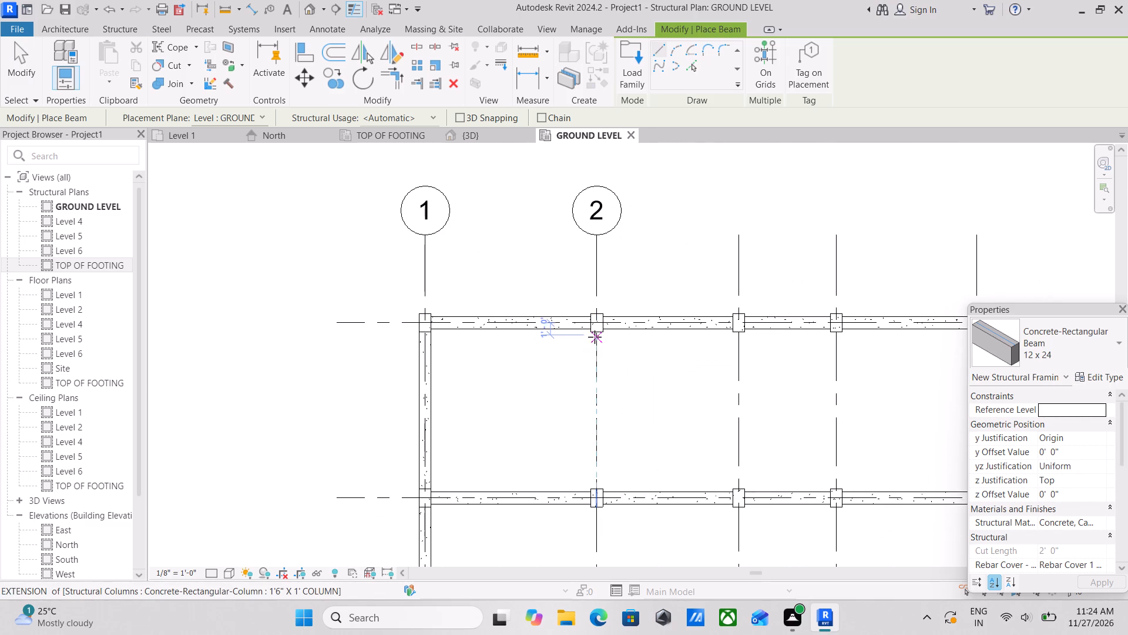
{"action": "scroll", "coordinate": [595, 337], "scroll_direction": "up", "scroll_amount": 2}
{"action": "scroll", "coordinate": [601, 336], "scroll_direction": "down", "scroll_amount": 3}
{"action": "scroll", "coordinate": [733, 385], "scroll_direction": "down", "scroll_amount": 2}
{"action": "middle_click_drag", "start_coordinate": [727, 385], "coordinate": [634, 346]}
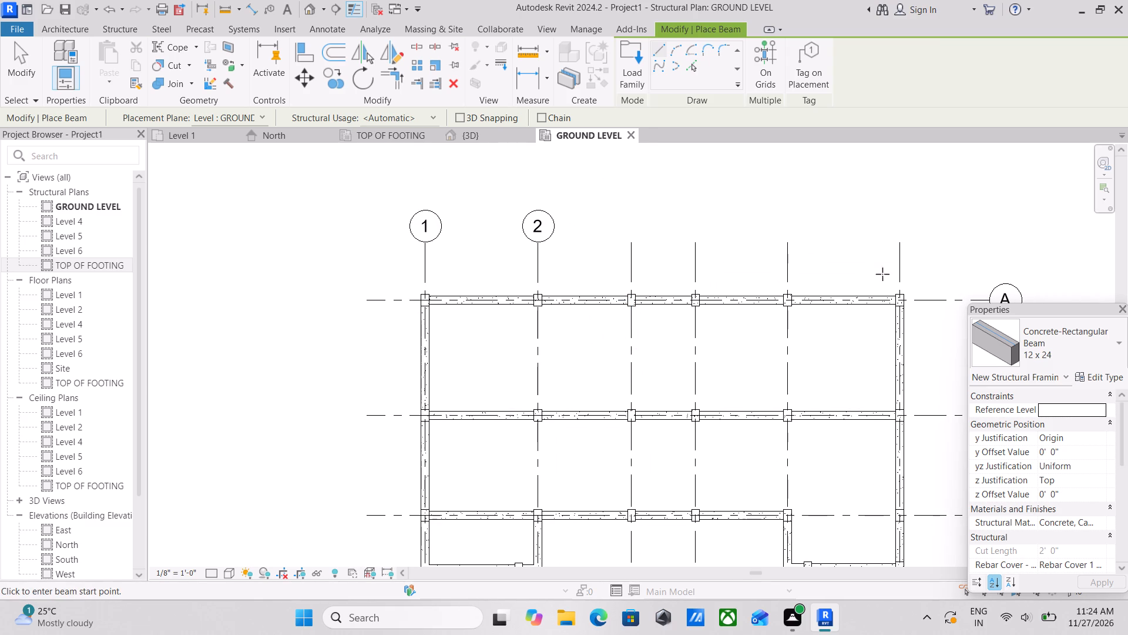
{"action": "middle_click_drag", "start_coordinate": [766, 380], "coordinate": [749, 306]}
{"action": "middle_click_drag", "start_coordinate": [568, 291], "coordinate": [756, 290]}
{"action": "scroll", "coordinate": [756, 240], "scroll_direction": "up", "scroll_amount": 3}
{"action": "scroll", "coordinate": [661, 213], "scroll_direction": "up", "scroll_amount": 3}
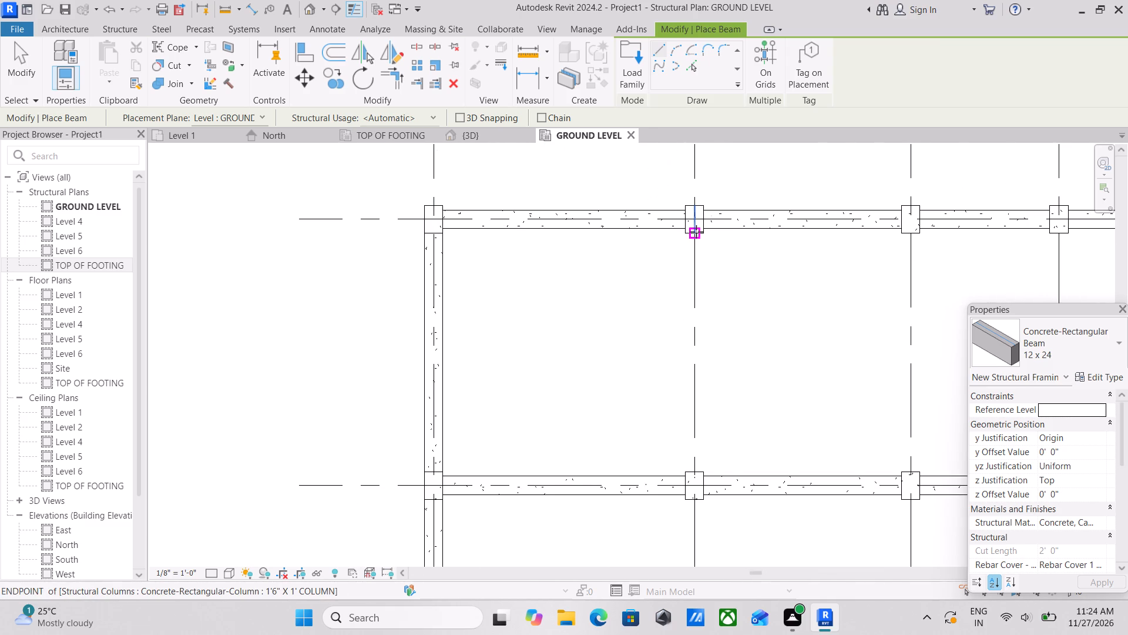
{"action": "left_click", "coordinate": [696, 232]}
{"action": "middle_click_drag", "start_coordinate": [711, 413], "coordinate": [683, 308]}
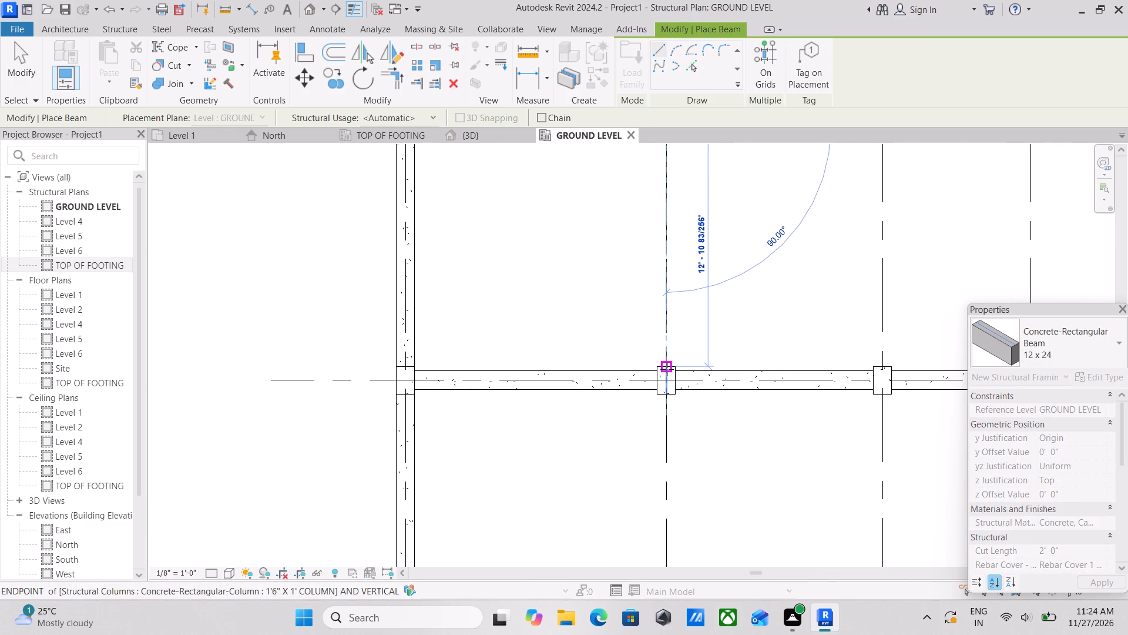
{"action": "left_click", "coordinate": [667, 369]}
Draw a 12 x 24 concrete rectangular beam 11'-0" long along grid 2, between the facing column faces at grids B and C.
{"action": "scroll", "coordinate": [677, 330], "scroll_direction": "down", "scroll_amount": 5}
{"action": "scroll", "coordinate": [720, 359], "scroll_direction": "down", "scroll_amount": 2}
{"action": "middle_click_drag", "start_coordinate": [719, 363], "coordinate": [714, 358]}
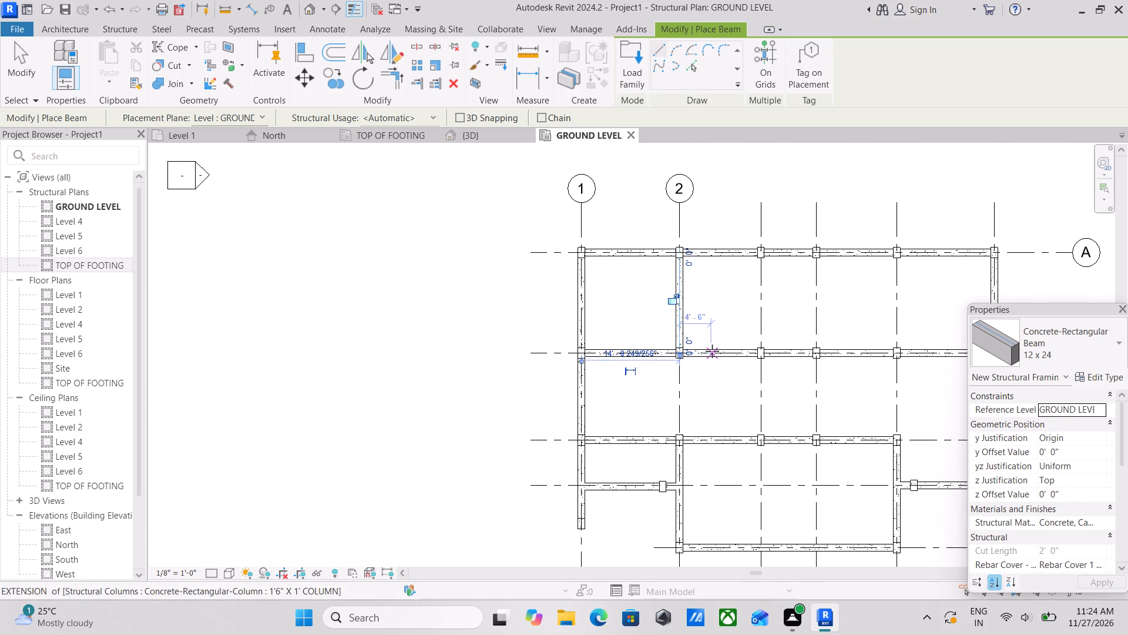
{"action": "scroll", "coordinate": [676, 355], "scroll_direction": "up", "scroll_amount": 16}
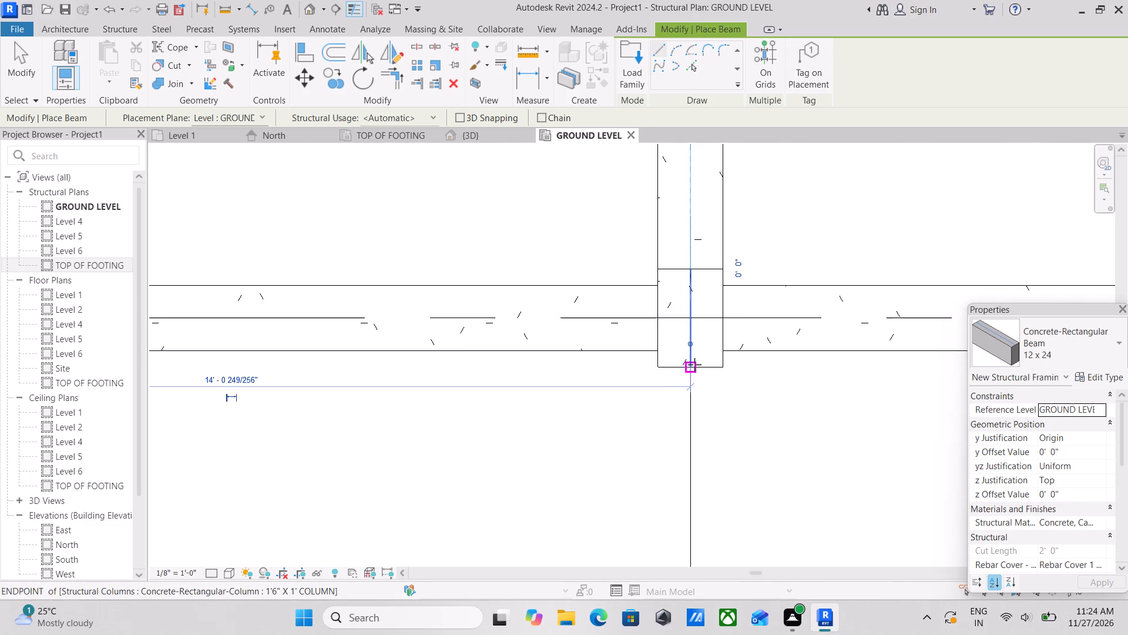
{"action": "left_click", "coordinate": [693, 366]}
{"action": "middle_click_drag", "start_coordinate": [719, 450], "coordinate": [680, 229]}
{"action": "middle_click_drag", "start_coordinate": [669, 436], "coordinate": [639, 258]}
{"action": "scroll", "coordinate": [639, 252], "scroll_direction": "down", "scroll_amount": 3}
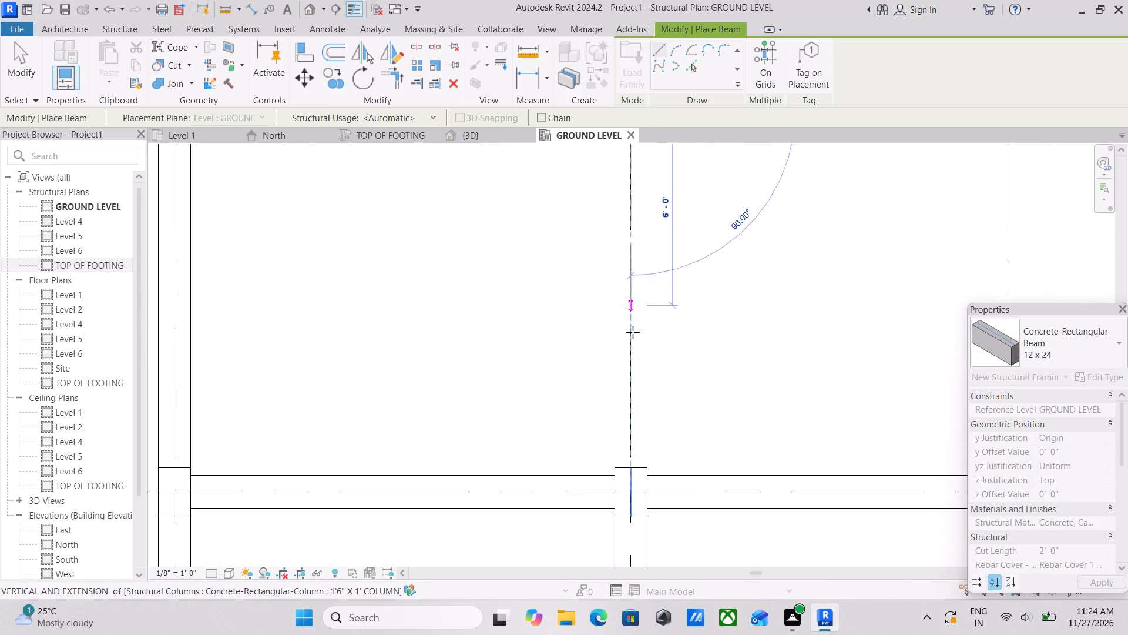
{"action": "scroll", "coordinate": [633, 332], "scroll_direction": "down", "scroll_amount": 4}
{"action": "middle_click_drag", "start_coordinate": [633, 338], "coordinate": [637, 284]}
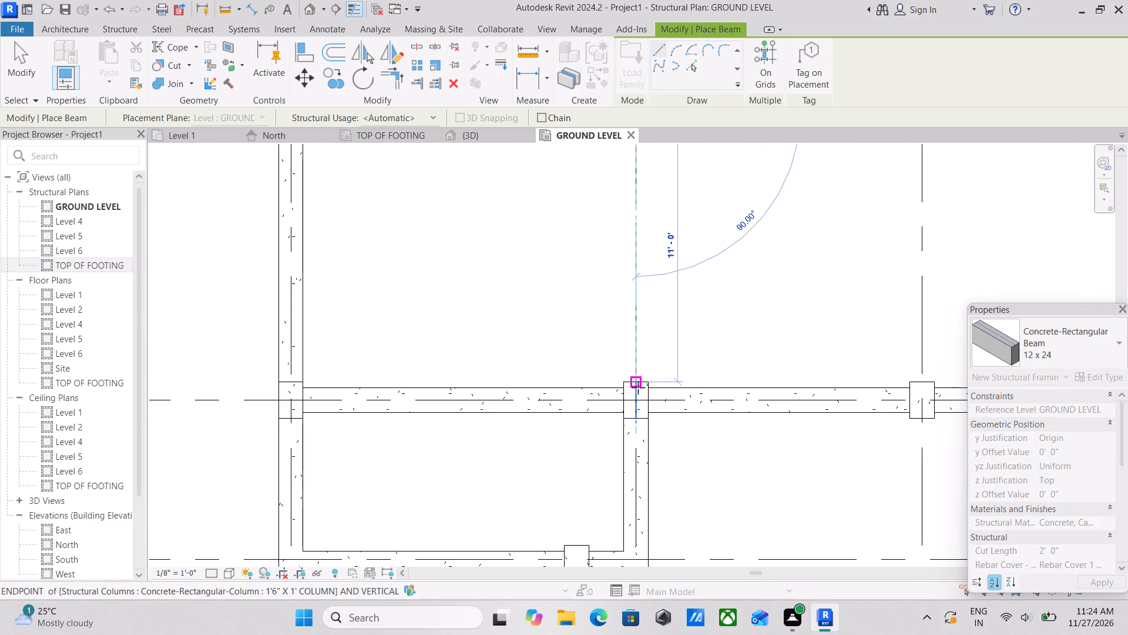
{"action": "left_click", "coordinate": [638, 387]}
Draw a 12 x 24 concrete rectangular beam along grid 3, between the facing column faces at grids A and B.
{"action": "scroll", "coordinate": [741, 339], "scroll_direction": "down", "scroll_amount": 2}
{"action": "middle_click_drag", "start_coordinate": [741, 339], "coordinate": [728, 416]}
{"action": "middle_click_drag", "start_coordinate": [745, 328], "coordinate": [753, 411]}
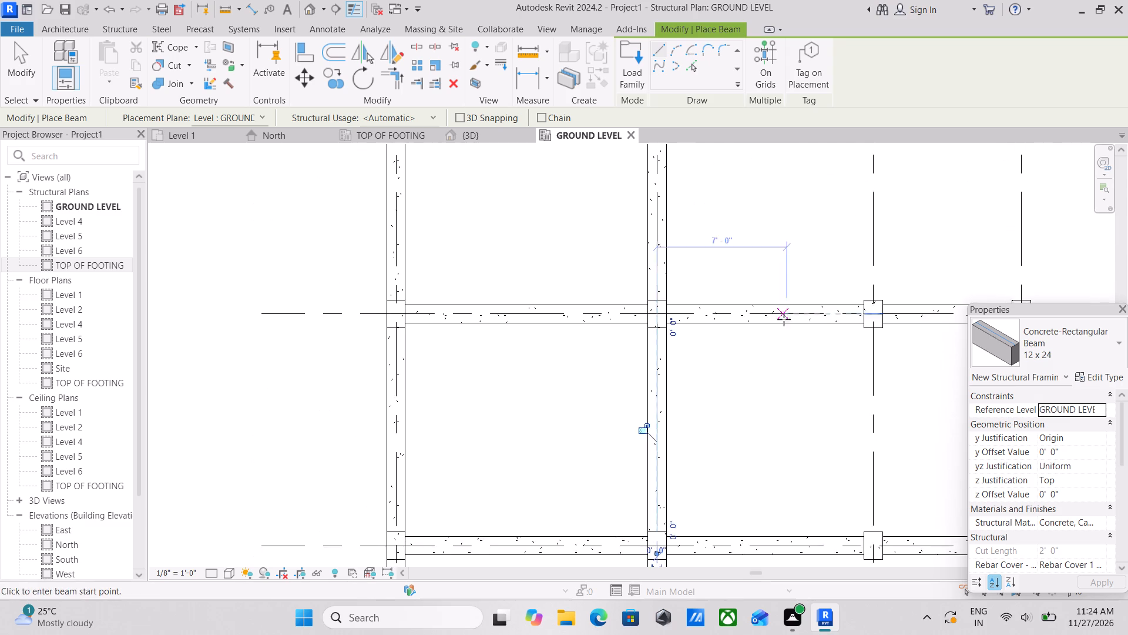
{"action": "middle_click_drag", "start_coordinate": [780, 342], "coordinate": [751, 452]}
{"action": "middle_click_drag", "start_coordinate": [803, 308], "coordinate": [753, 433]}
{"action": "scroll", "coordinate": [795, 267], "scroll_direction": "up", "scroll_amount": 3}
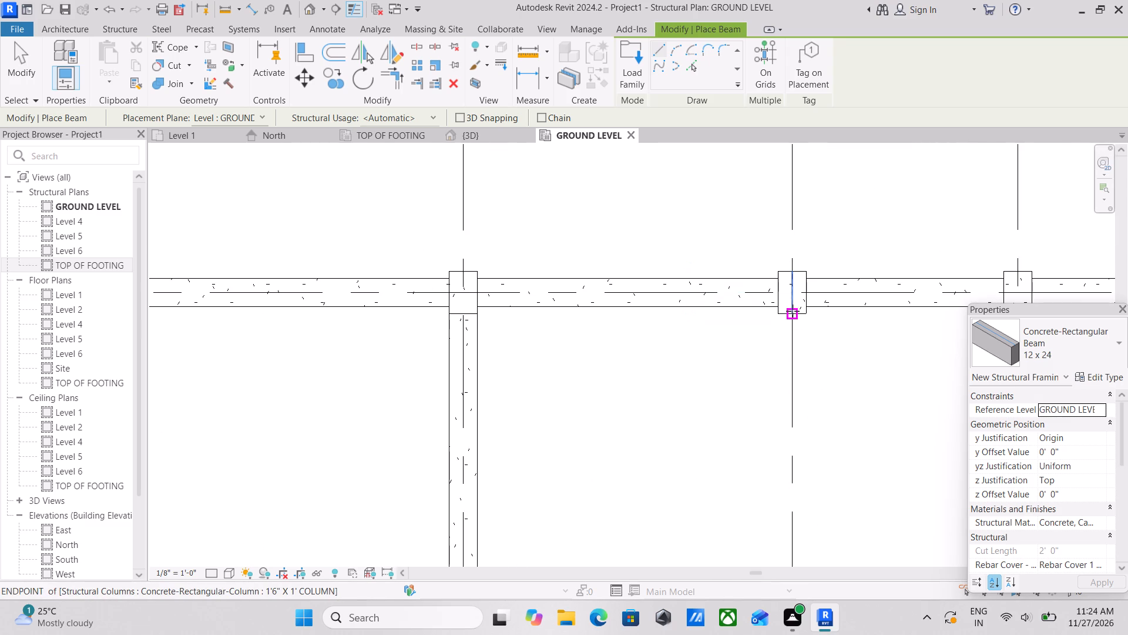
{"action": "left_click", "coordinate": [794, 308]}
{"action": "middle_click_drag", "start_coordinate": [770, 383], "coordinate": [752, 173]}
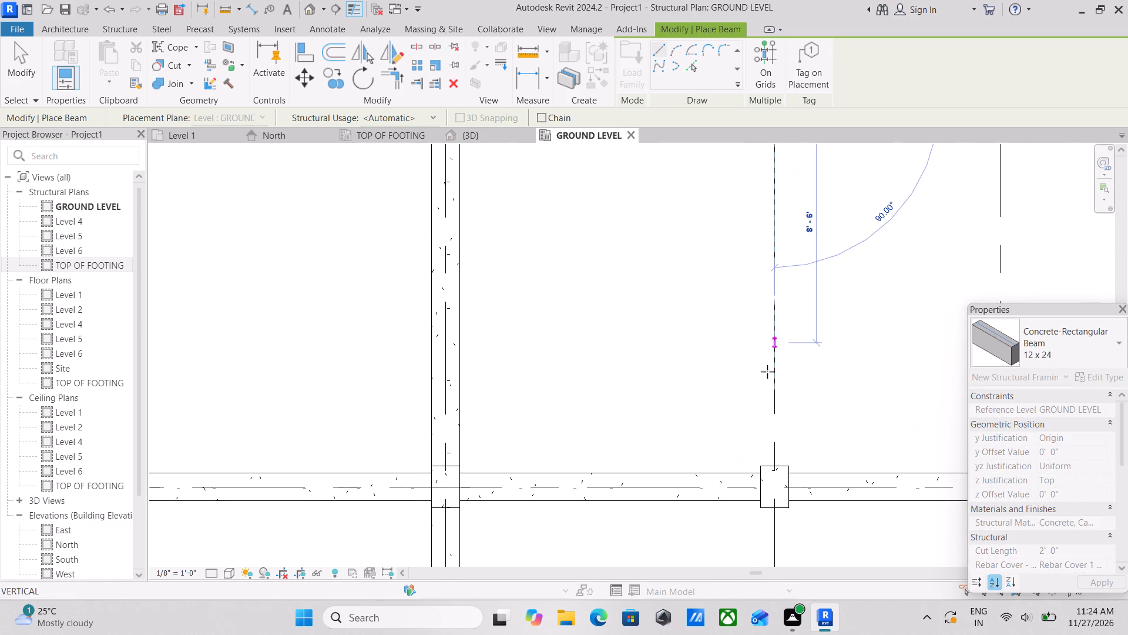
{"action": "middle_click_drag", "start_coordinate": [770, 393], "coordinate": [760, 285]}
{"action": "left_click", "coordinate": [767, 360]}
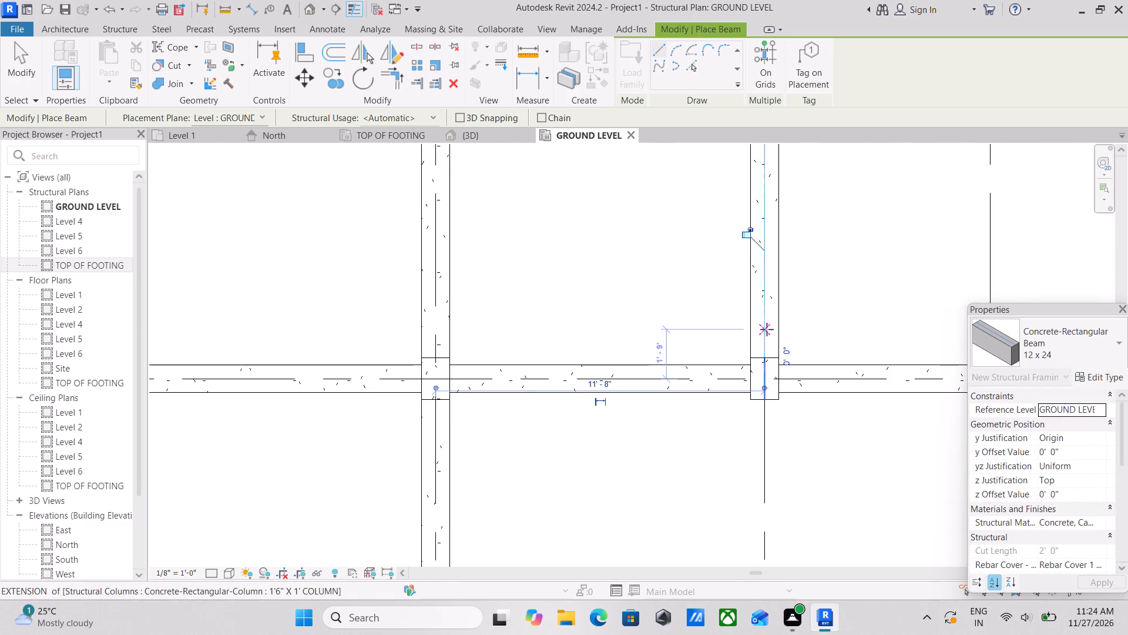
Draw a 12 x 24 concrete rectangular beam 11'-0" long along grid 3, between the facing column faces at grids B and C.
{"action": "scroll", "coordinate": [767, 329], "scroll_direction": "down", "scroll_amount": 2}
{"action": "middle_click_drag", "start_coordinate": [767, 329], "coordinate": [754, 259]}
{"action": "scroll", "coordinate": [758, 313], "scroll_direction": "up", "scroll_amount": 8}
{"action": "left_click", "coordinate": [744, 312]}
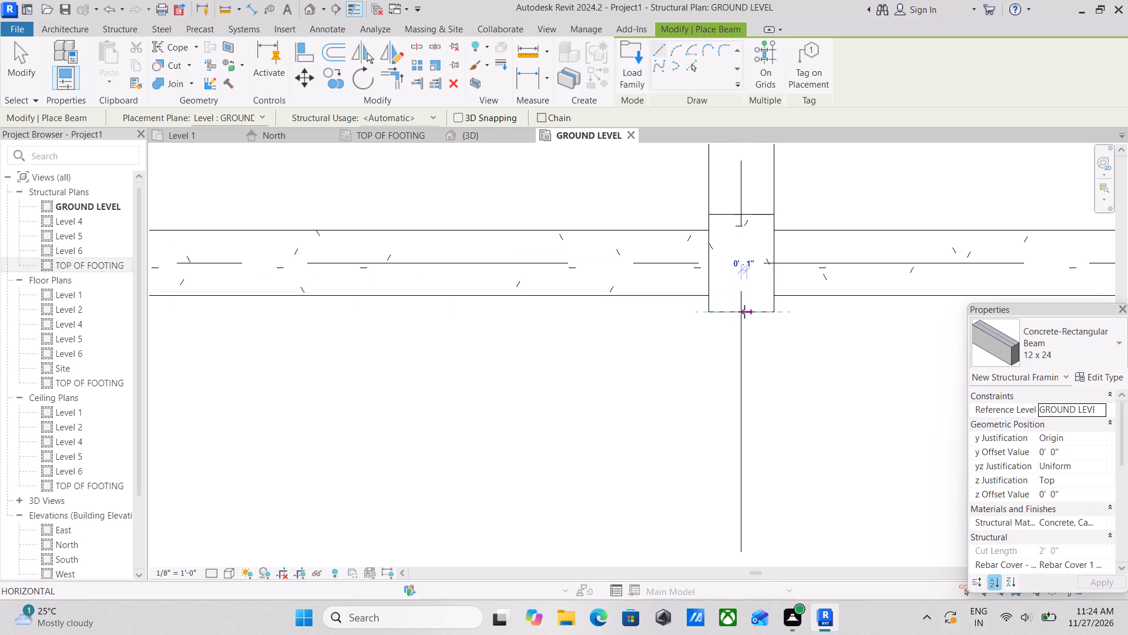
{"action": "middle_click_drag", "start_coordinate": [747, 436], "coordinate": [739, 266]}
{"action": "middle_click_drag", "start_coordinate": [689, 453], "coordinate": [741, 282]}
{"action": "scroll", "coordinate": [750, 379], "scroll_direction": "down", "scroll_amount": 4}
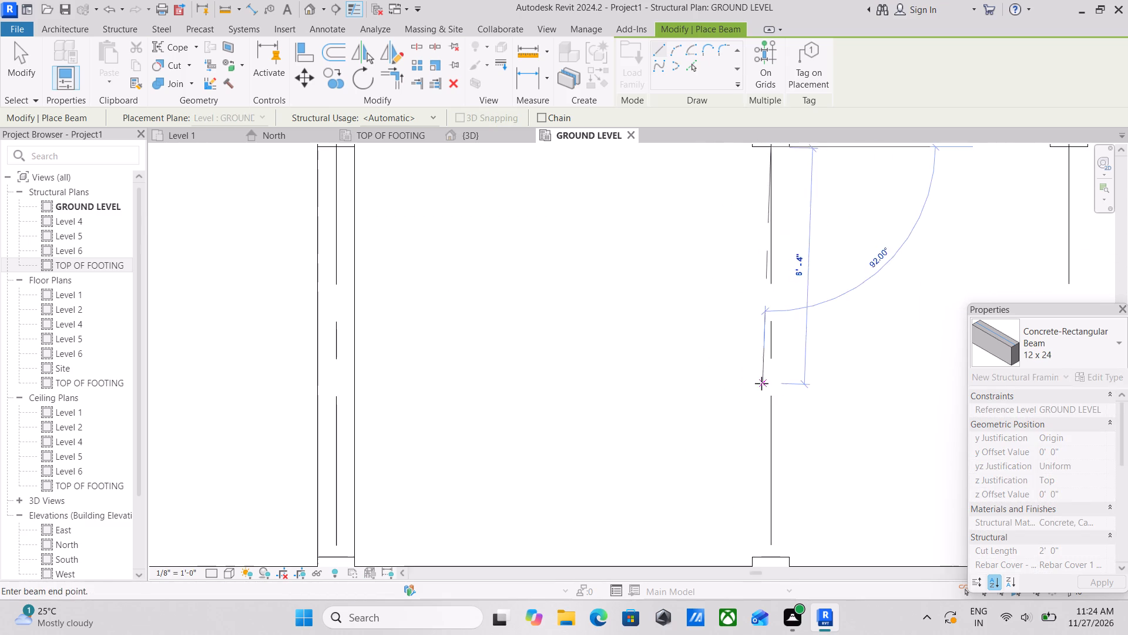
{"action": "scroll", "coordinate": [761, 383], "scroll_direction": "down", "scroll_amount": 3}
{"action": "middle_click_drag", "start_coordinate": [761, 383], "coordinate": [763, 286]}
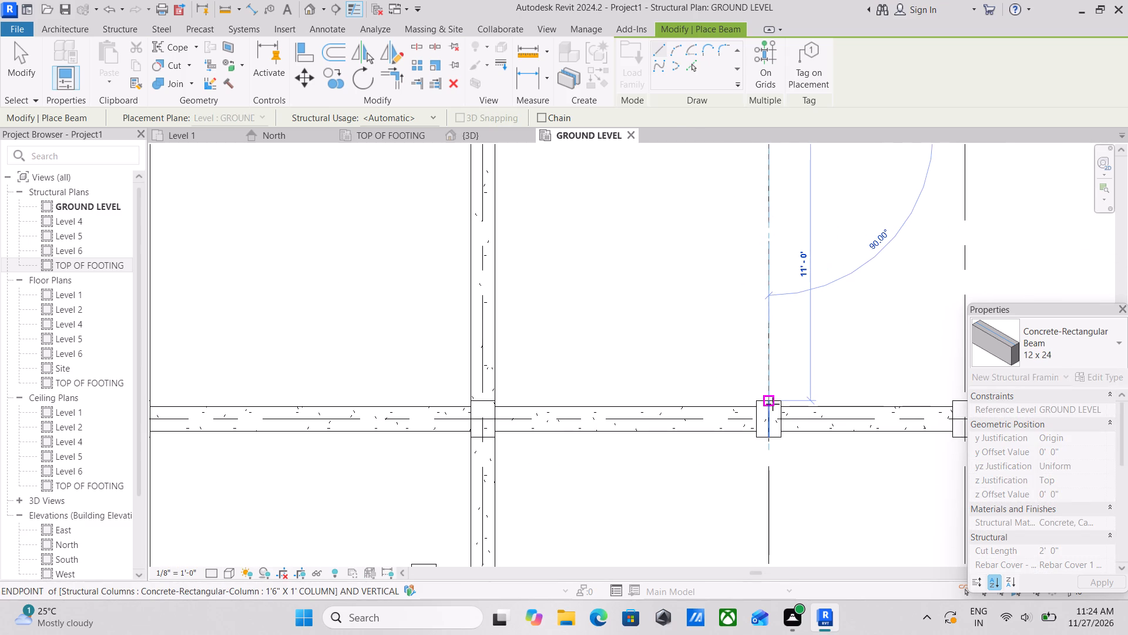
{"action": "left_click", "coordinate": [773, 404]}
Draw a 12 x 24 concrete rectangular beam 11'-0" long along grid 4, from the grid C column face to the grid B column face.
{"action": "scroll", "coordinate": [828, 322], "scroll_direction": "down", "scroll_amount": 4}
{"action": "middle_click_drag", "start_coordinate": [828, 323], "coordinate": [798, 237]}
{"action": "scroll", "coordinate": [622, 363], "scroll_direction": "up", "scroll_amount": 2}
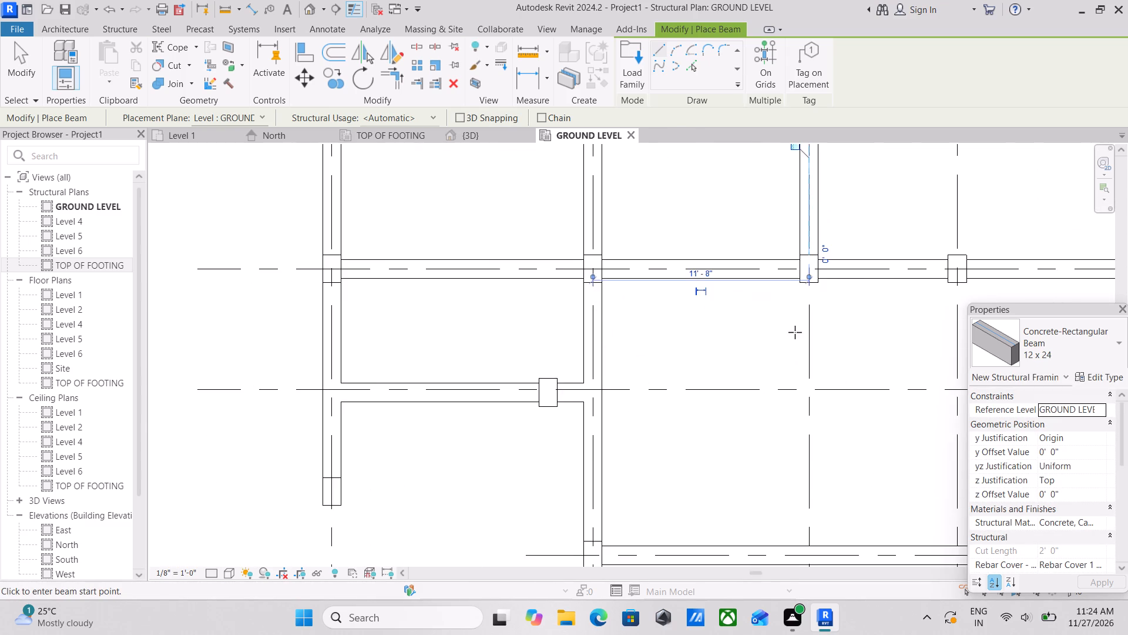
{"action": "middle_click_drag", "start_coordinate": [795, 332], "coordinate": [517, 352]}
{"action": "scroll", "coordinate": [662, 320], "scroll_direction": "down", "scroll_amount": 2}
{"action": "middle_click_drag", "start_coordinate": [633, 340], "coordinate": [642, 242]}
{"action": "scroll", "coordinate": [642, 275], "scroll_direction": "down", "scroll_amount": 1}
{"action": "middle_click_drag", "start_coordinate": [640, 302], "coordinate": [674, 454]}
{"action": "middle_click_drag", "start_coordinate": [714, 307], "coordinate": [726, 400]}
{"action": "scroll", "coordinate": [733, 414], "scroll_direction": "up", "scroll_amount": 2}
{"action": "left_click", "coordinate": [718, 452]}
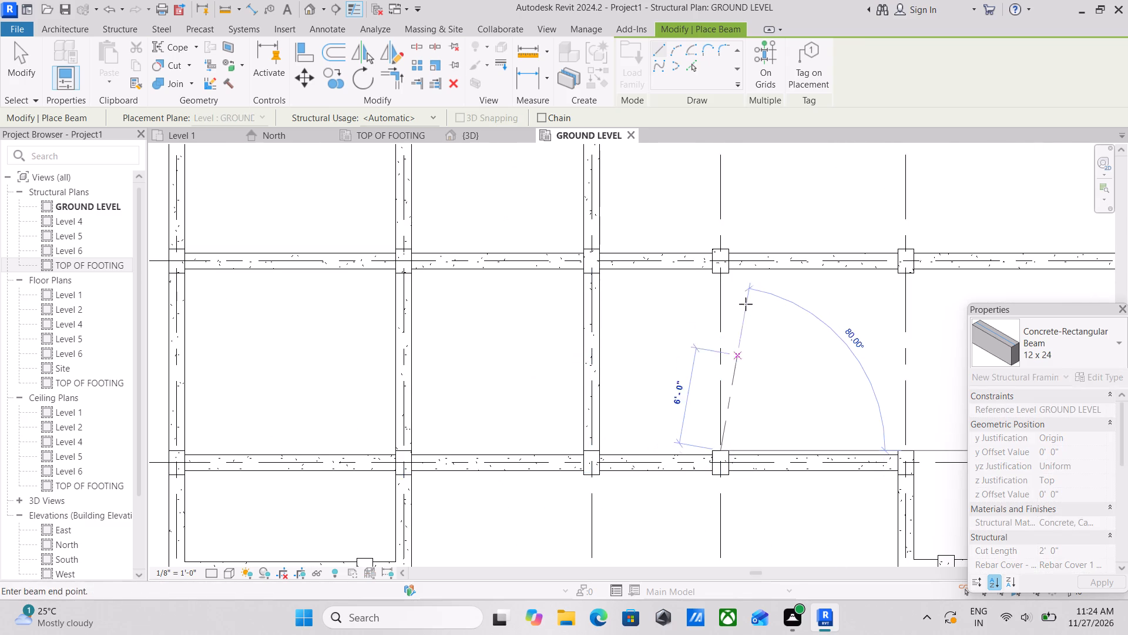
{"action": "middle_click_drag", "start_coordinate": [745, 280], "coordinate": [731, 355]}
{"action": "left_click", "coordinate": [708, 345]}
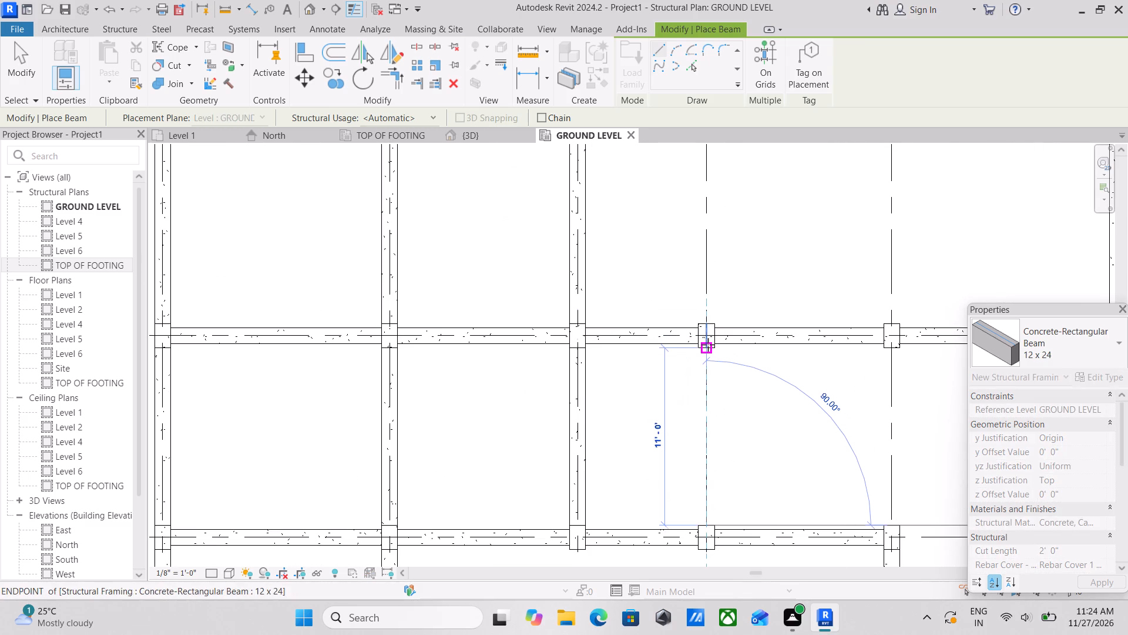
Draw a 12 x 24 concrete rectangular beam along grid 4, from the grid B column face to the grid A column face.
{"action": "middle_click_drag", "start_coordinate": [714, 288], "coordinate": [715, 340]}
{"action": "scroll", "coordinate": [709, 382], "scroll_direction": "up", "scroll_amount": 16}
{"action": "left_click", "coordinate": [717, 382]}
{"action": "scroll", "coordinate": [701, 241], "scroll_direction": "down", "scroll_amount": 3}
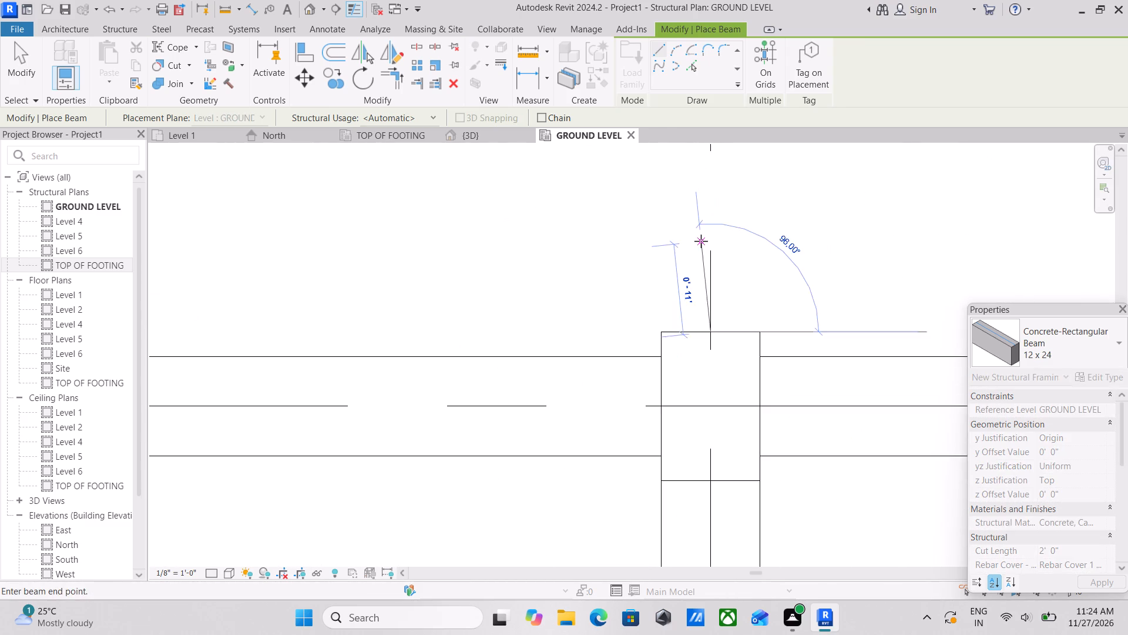
{"action": "scroll", "coordinate": [701, 241], "scroll_direction": "down", "scroll_amount": 2}
{"action": "middle_click_drag", "start_coordinate": [701, 244], "coordinate": [703, 459]}
{"action": "middle_click_drag", "start_coordinate": [730, 312], "coordinate": [723, 460]}
{"action": "middle_click_drag", "start_coordinate": [720, 288], "coordinate": [672, 423]}
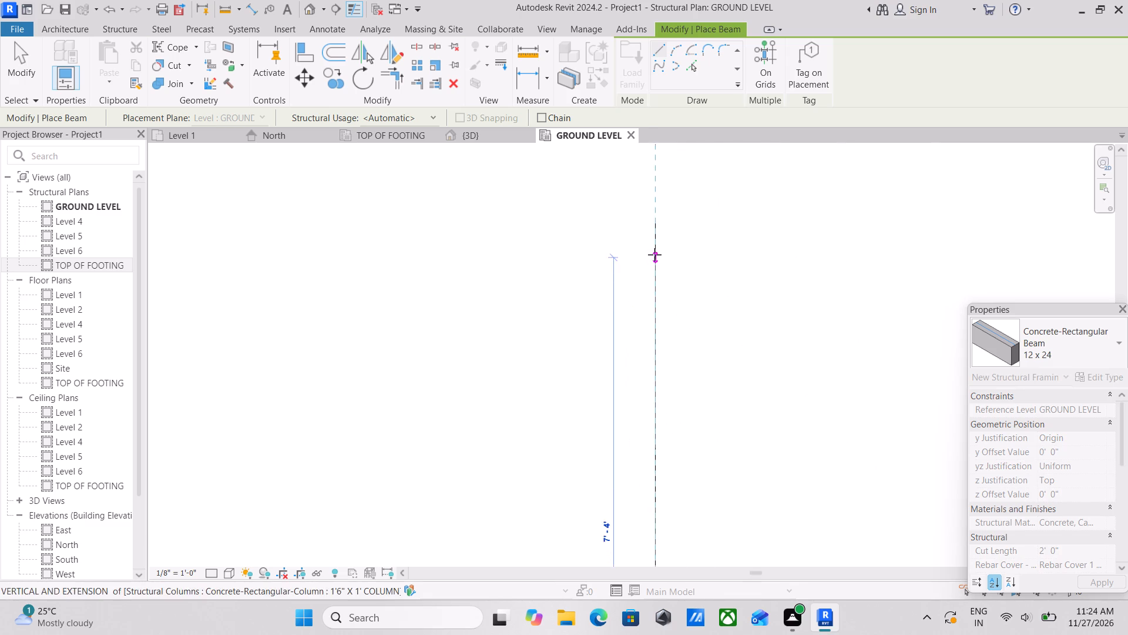
{"action": "scroll", "coordinate": [654, 255], "scroll_direction": "down", "scroll_amount": 2}
{"action": "middle_click_drag", "start_coordinate": [654, 255], "coordinate": [649, 393]}
{"action": "scroll", "coordinate": [658, 238], "scroll_direction": "down", "scroll_amount": 2}
{"action": "middle_click_drag", "start_coordinate": [658, 238], "coordinate": [651, 422]}
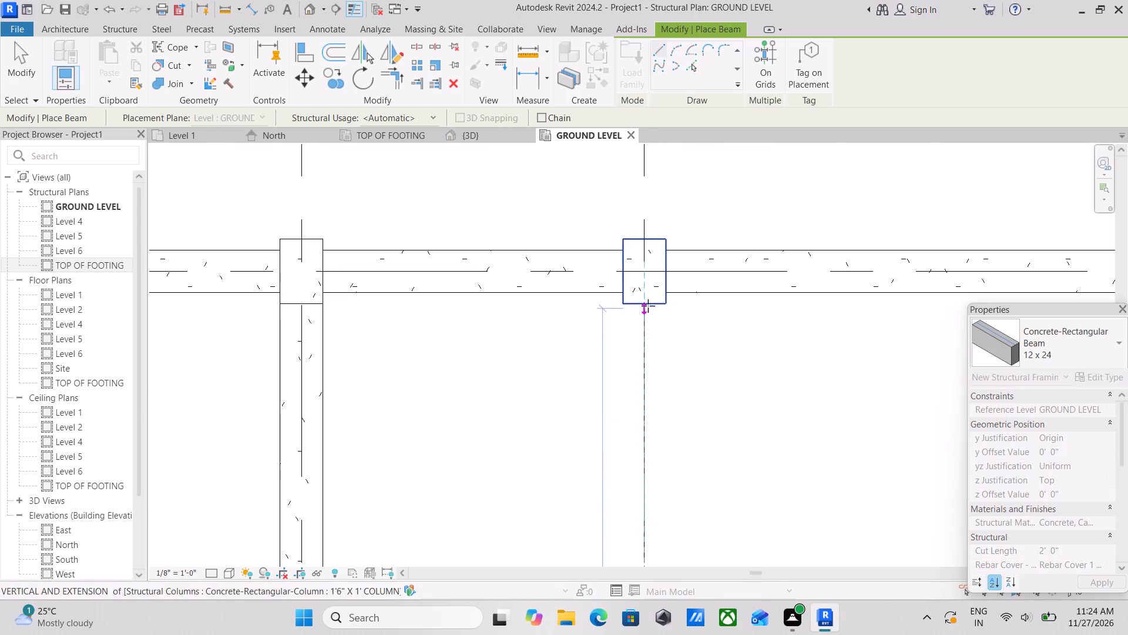
{"action": "left_click", "coordinate": [645, 302]}
Draw a 12 x 24 concrete rectangular beam along grid 5, between the facing column faces at grids A and B.
{"action": "scroll", "coordinate": [642, 302], "scroll_direction": "down", "scroll_amount": 10}
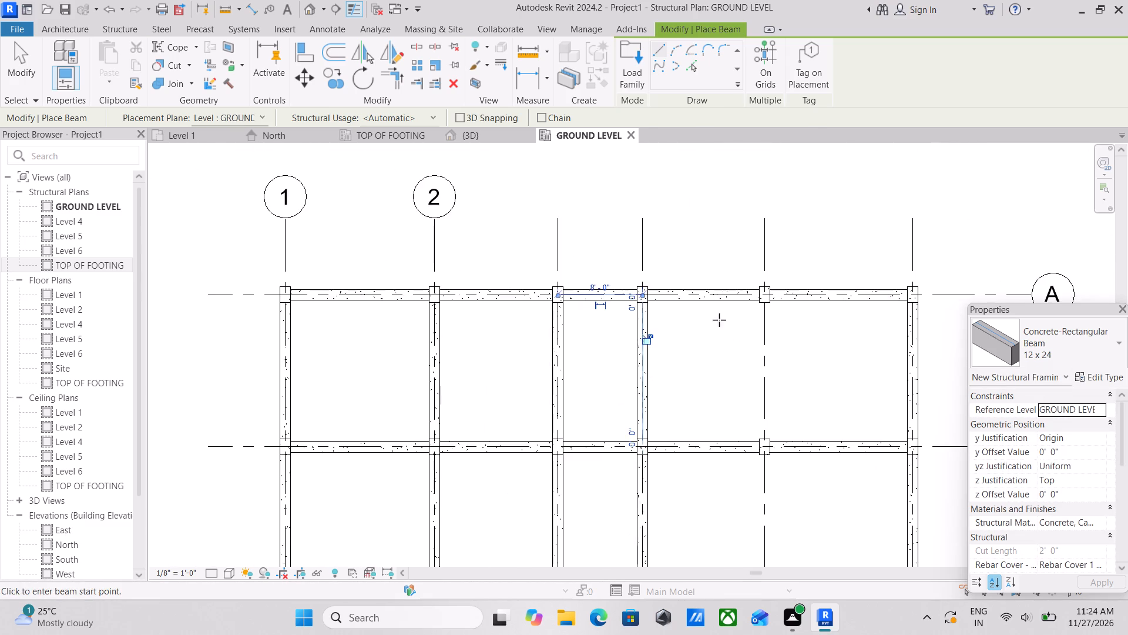
{"action": "middle_click_drag", "start_coordinate": [697, 314], "coordinate": [660, 307]}
{"action": "scroll", "coordinate": [706, 288], "scroll_direction": "up", "scroll_amount": 8}
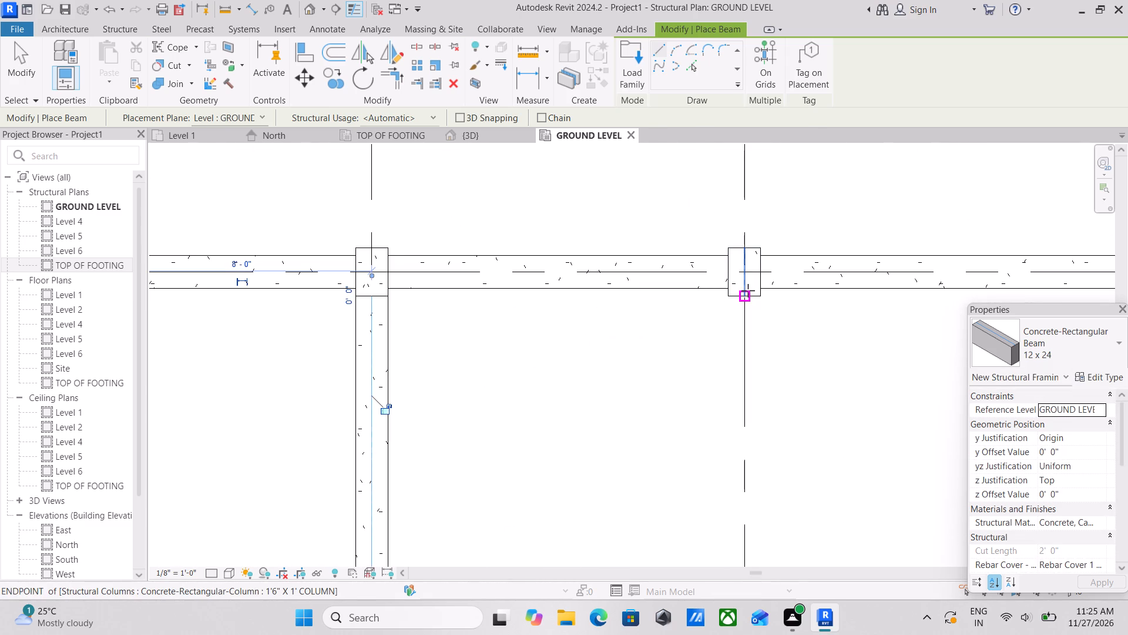
{"action": "left_click", "coordinate": [748, 290]}
{"action": "middle_click_drag", "start_coordinate": [737, 396], "coordinate": [727, 279]}
{"action": "middle_click_drag", "start_coordinate": [701, 464], "coordinate": [742, 331]}
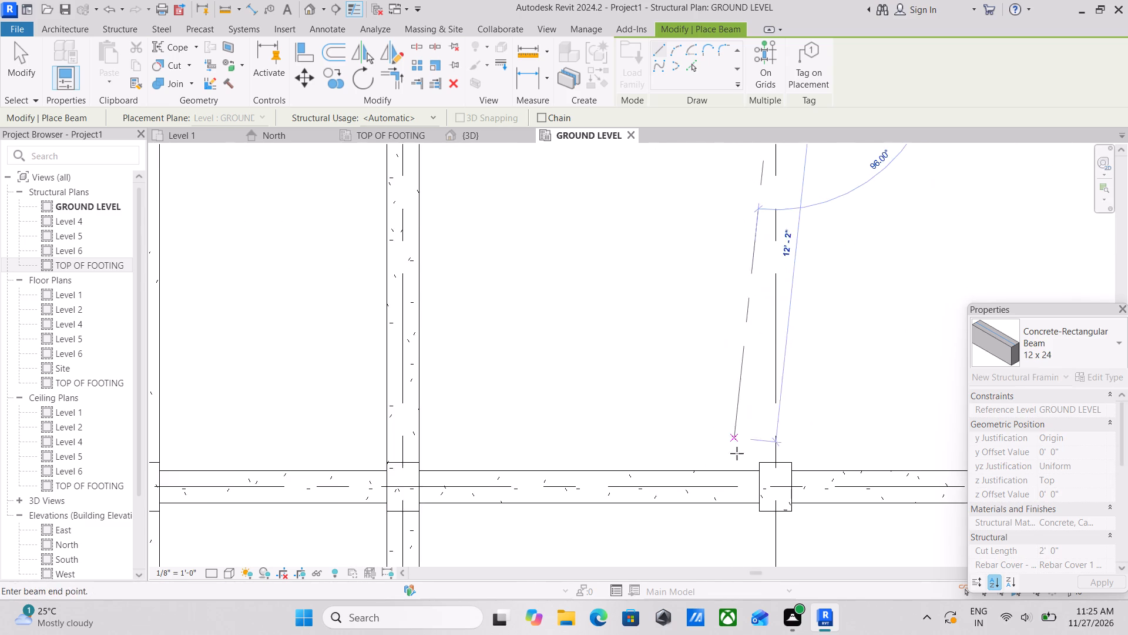
{"action": "scroll", "coordinate": [737, 463], "scroll_direction": "down", "scroll_amount": 1}
{"action": "middle_click_drag", "start_coordinate": [737, 463], "coordinate": [743, 362]}
{"action": "left_click", "coordinate": [776, 362]}
Draw a 12 x 24 concrete rectangular beam 11'-0" long along grid 5, between the facing column faces at grids B and C.
{"action": "scroll", "coordinate": [776, 362], "scroll_direction": "down", "scroll_amount": 4}
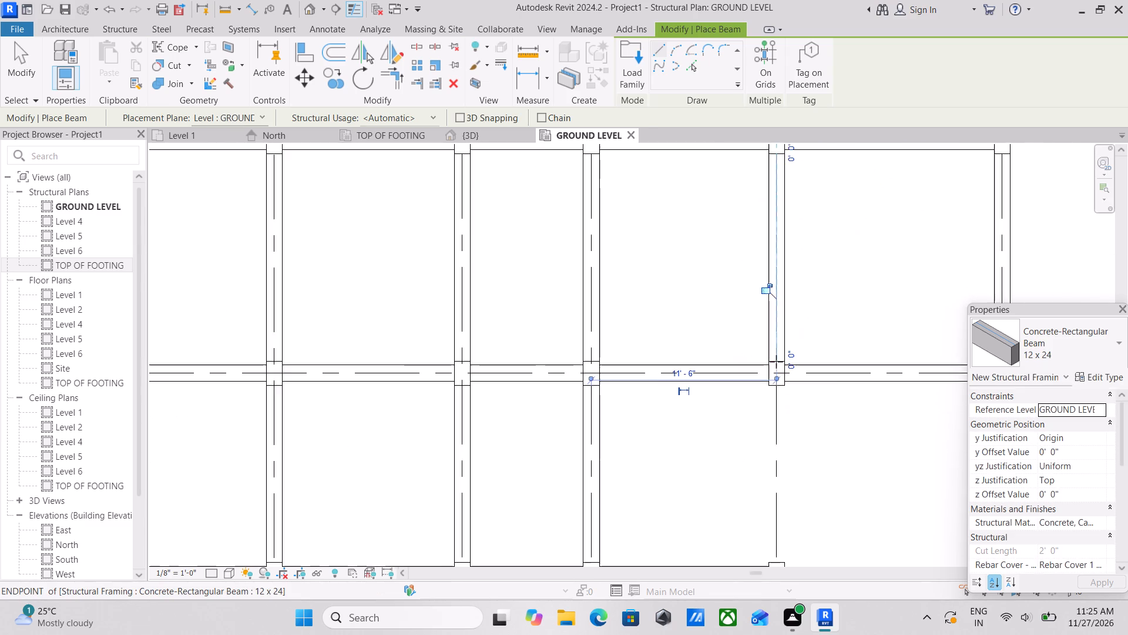
{"action": "scroll", "coordinate": [777, 423], "scroll_direction": "down", "scroll_amount": 1}
{"action": "middle_click_drag", "start_coordinate": [773, 412], "coordinate": [767, 296]}
{"action": "scroll", "coordinate": [795, 263], "scroll_direction": "up", "scroll_amount": 9}
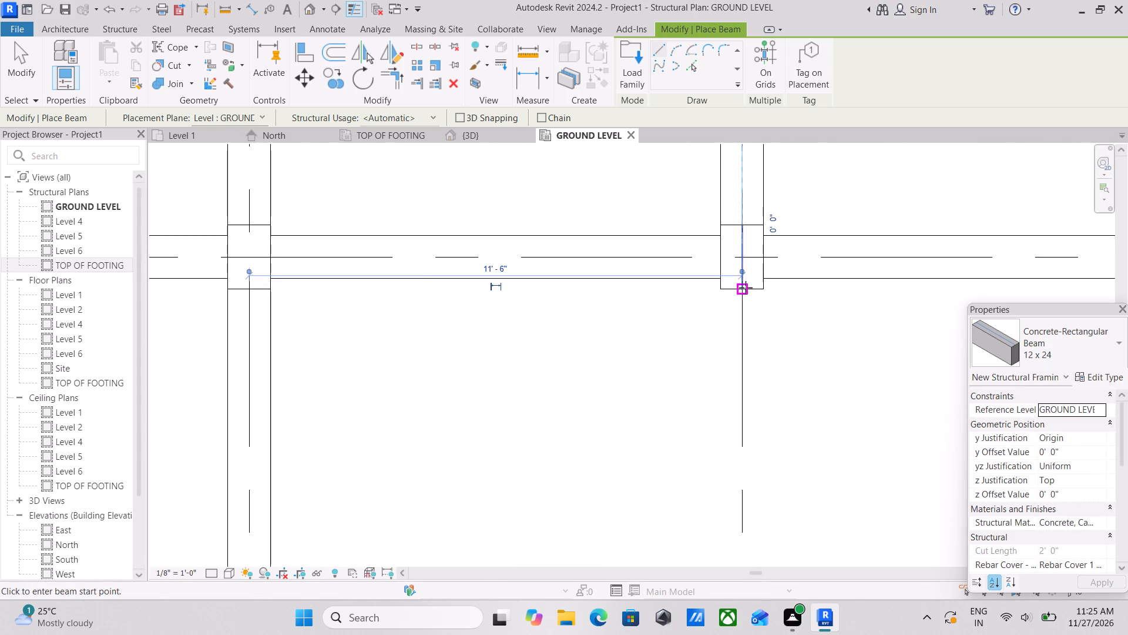
{"action": "scroll", "coordinate": [746, 288], "scroll_direction": "up", "scroll_amount": 6}
{"action": "left_click", "coordinate": [743, 288]}
{"action": "middle_click_drag", "start_coordinate": [717, 437], "coordinate": [757, 252]}
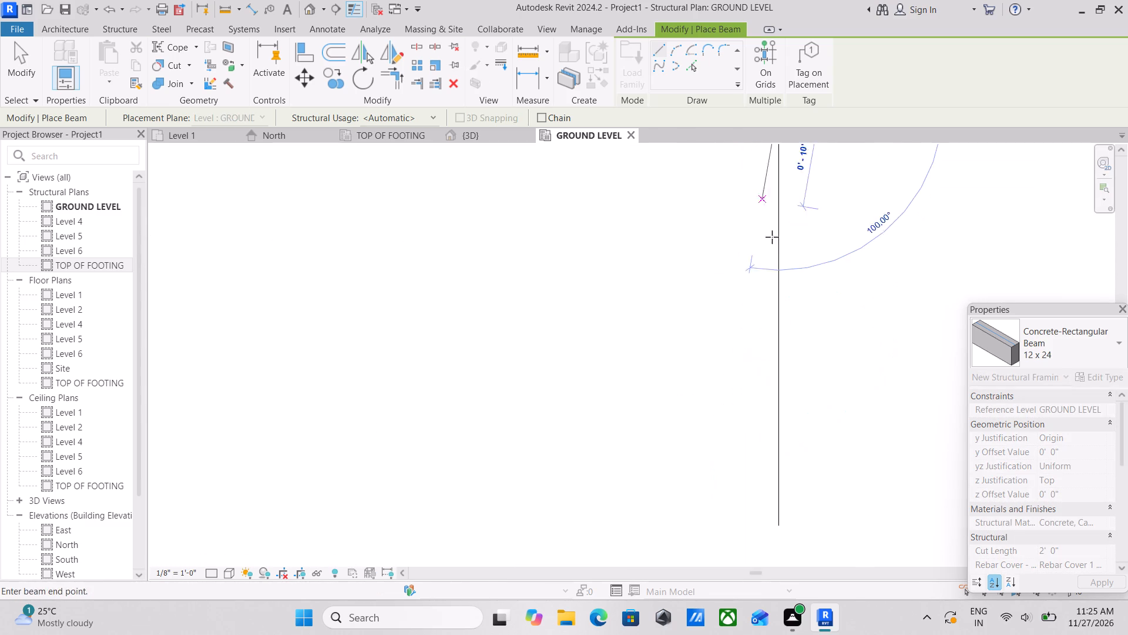
{"action": "scroll", "coordinate": [785, 343], "scroll_direction": "down", "scroll_amount": 13}
{"action": "middle_click_drag", "start_coordinate": [785, 343], "coordinate": [789, 222]}
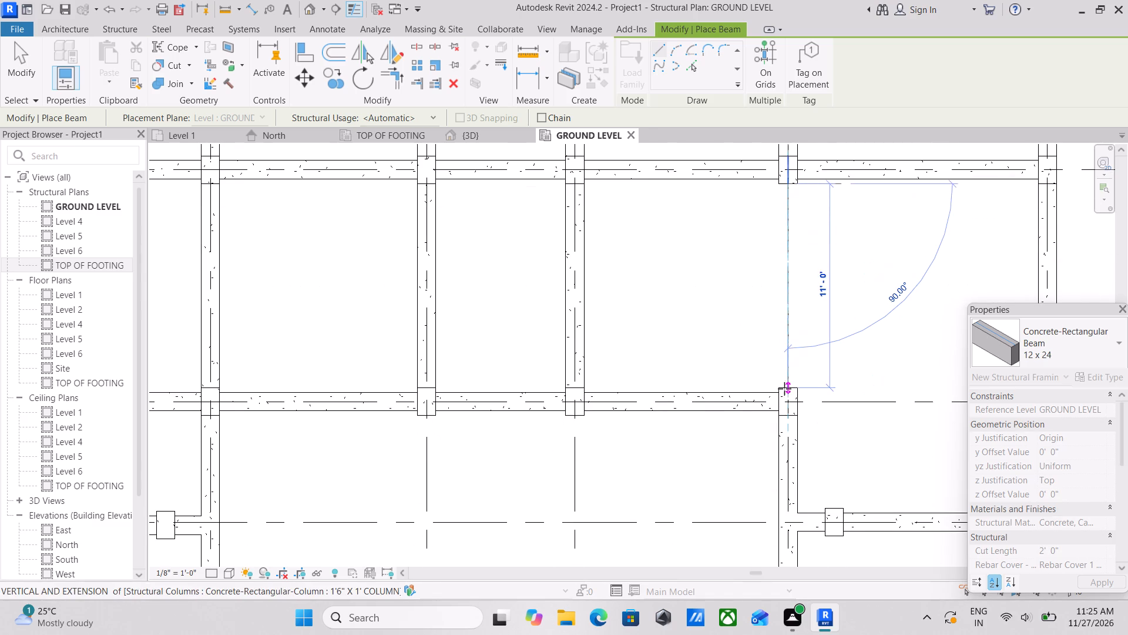
{"action": "left_click", "coordinate": [788, 390]}
Draw a 12 x 24 concrete rectangular beam 13'-0" long along grid C, from the grid 6 column face to the grid 5 column face.
{"action": "scroll", "coordinate": [788, 390], "scroll_direction": "down", "scroll_amount": 3}
{"action": "middle_click_drag", "start_coordinate": [788, 390], "coordinate": [775, 313]}
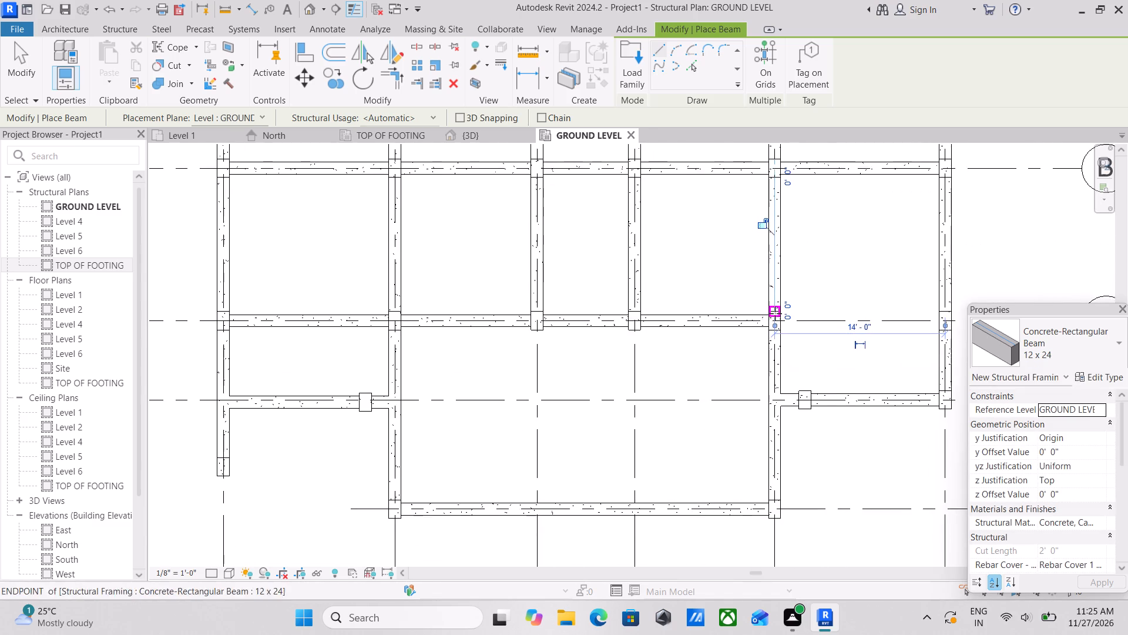
{"action": "scroll", "coordinate": [783, 372], "scroll_direction": "up", "scroll_amount": 3}
{"action": "middle_click_drag", "start_coordinate": [794, 358], "coordinate": [641, 375]}
{"action": "scroll", "coordinate": [815, 289], "scroll_direction": "up", "scroll_amount": 3}
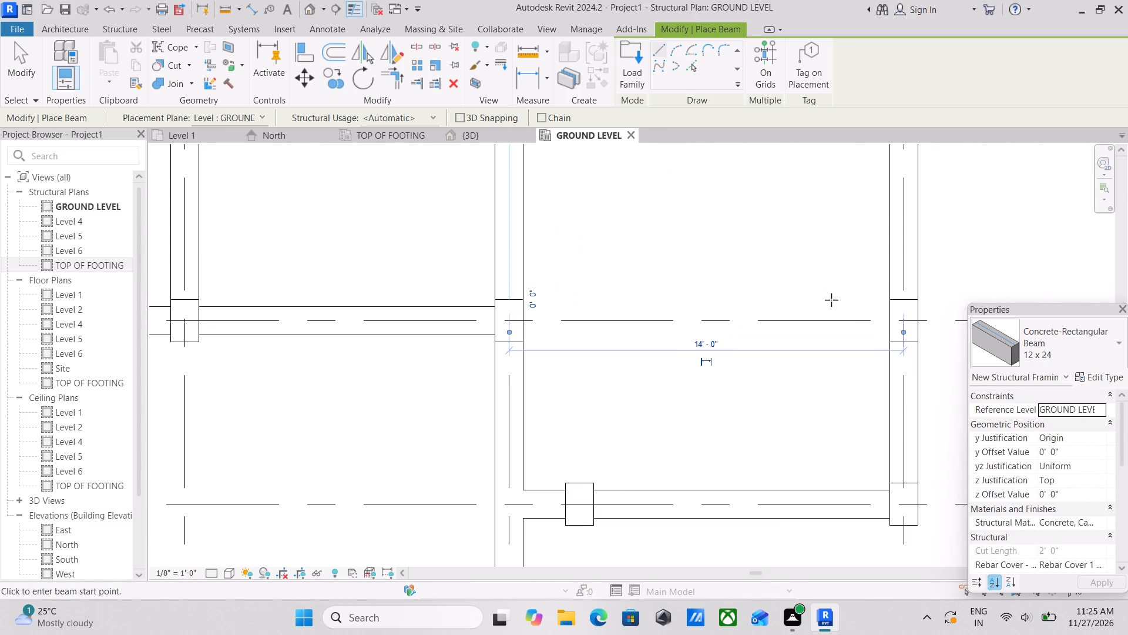
{"action": "left_click", "coordinate": [892, 322]}
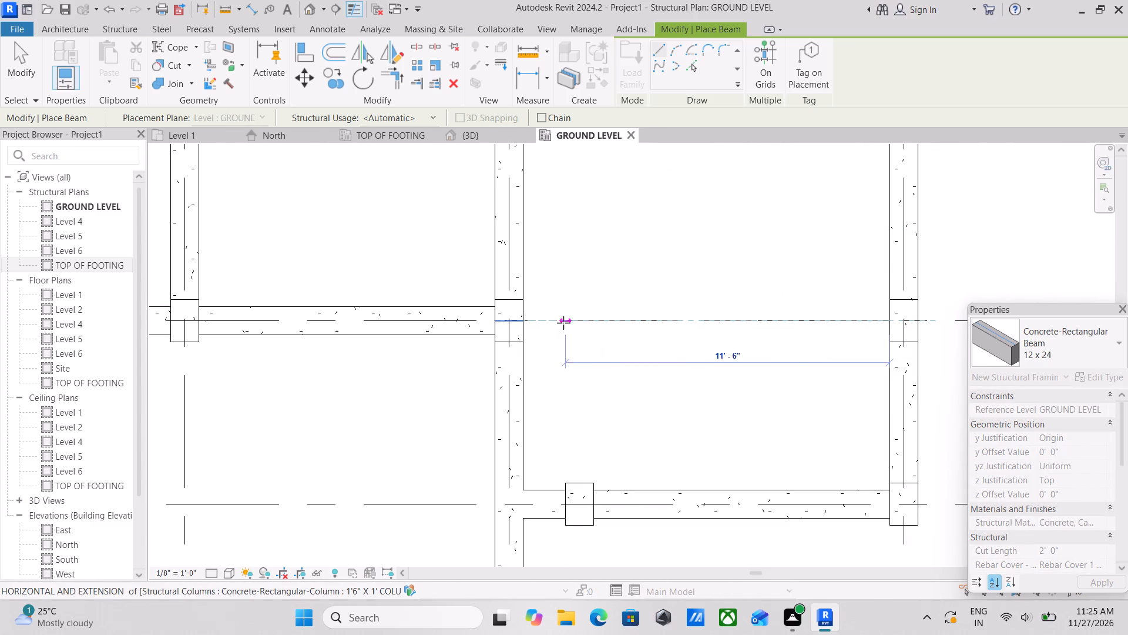
{"action": "left_click", "coordinate": [520, 320]}
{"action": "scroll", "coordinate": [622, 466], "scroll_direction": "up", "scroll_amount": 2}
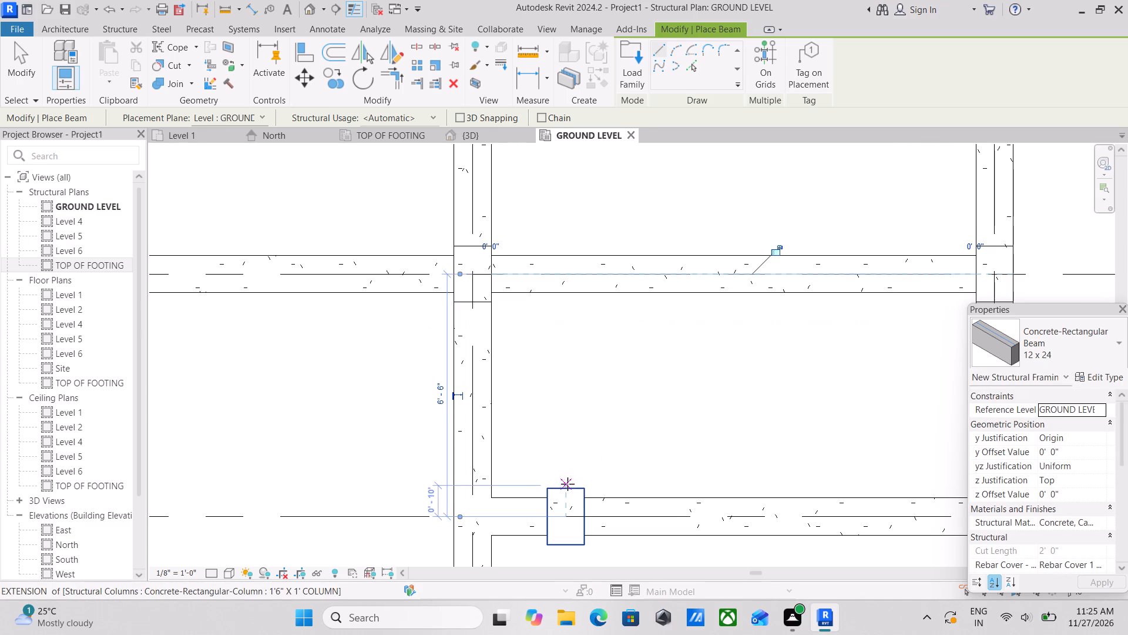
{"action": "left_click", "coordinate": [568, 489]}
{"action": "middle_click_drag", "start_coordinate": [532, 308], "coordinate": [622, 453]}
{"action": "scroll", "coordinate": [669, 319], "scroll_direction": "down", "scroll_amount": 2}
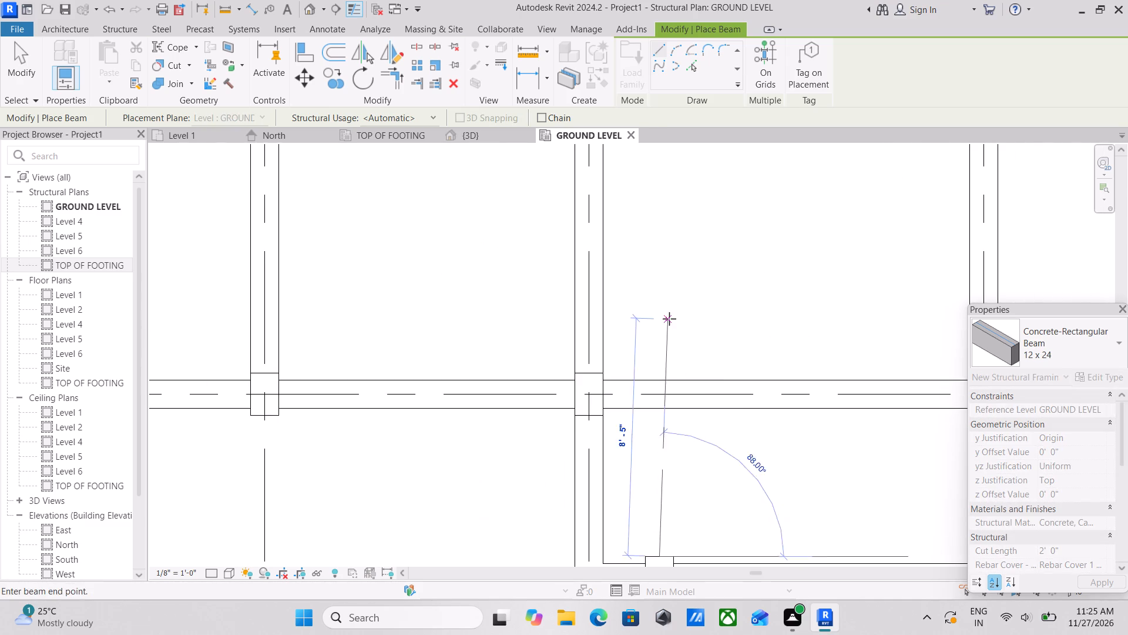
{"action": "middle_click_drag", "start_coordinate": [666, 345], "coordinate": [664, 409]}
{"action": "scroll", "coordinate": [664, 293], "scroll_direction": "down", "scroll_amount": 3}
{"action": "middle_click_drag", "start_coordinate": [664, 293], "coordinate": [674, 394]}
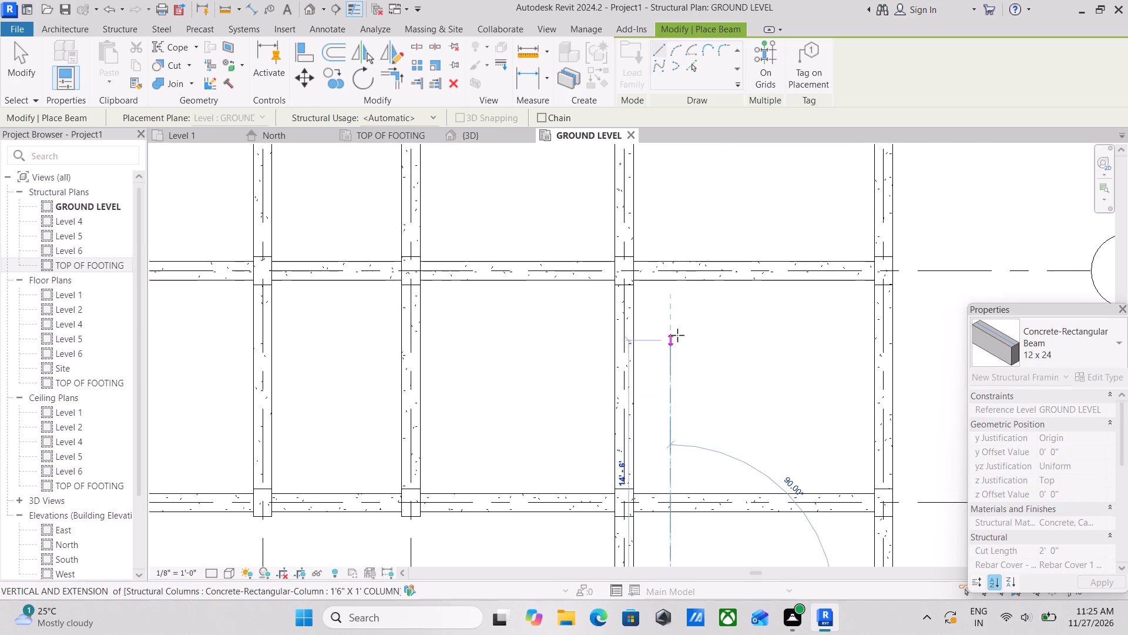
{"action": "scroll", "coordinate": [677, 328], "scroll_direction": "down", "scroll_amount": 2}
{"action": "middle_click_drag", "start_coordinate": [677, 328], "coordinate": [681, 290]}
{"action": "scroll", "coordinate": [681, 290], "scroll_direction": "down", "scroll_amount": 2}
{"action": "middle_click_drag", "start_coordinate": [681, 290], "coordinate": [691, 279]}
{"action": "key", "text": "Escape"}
Leave beam placement and examine the whole ground level layout, grids 1 to 6 and A to E, for missing beams.
{"action": "scroll", "coordinate": [501, 382], "scroll_direction": "down", "scroll_amount": 1}
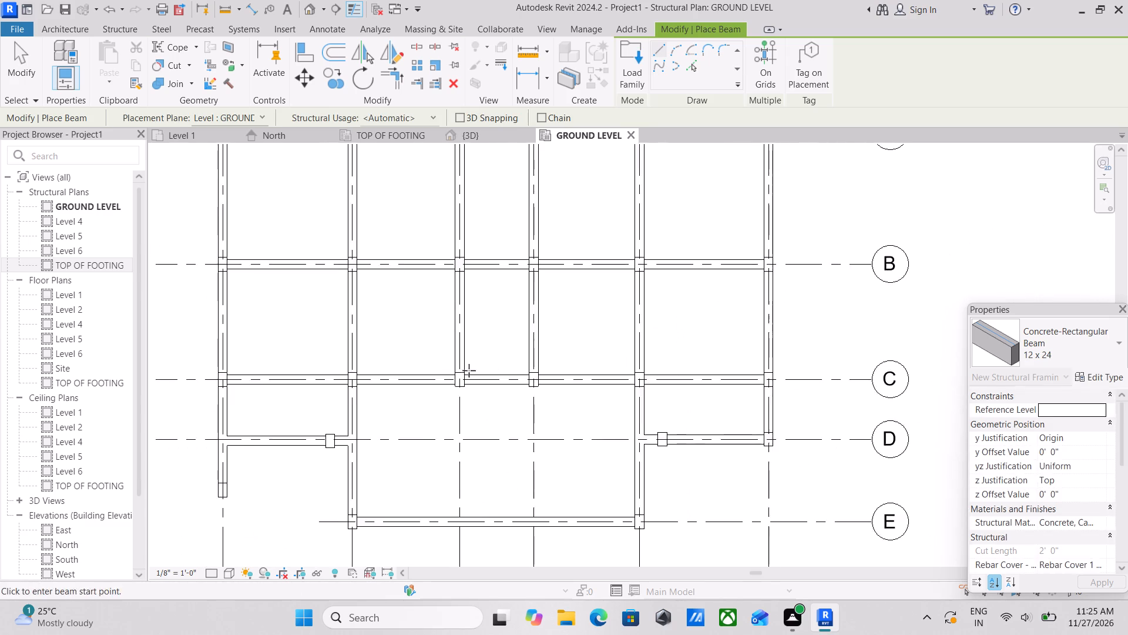
{"action": "middle_click_drag", "start_coordinate": [471, 367], "coordinate": [634, 309]}
{"action": "key", "text": "Escape"}
{"action": "middle_click_drag", "start_coordinate": [524, 356], "coordinate": [596, 440]}
{"action": "middle_click_drag", "start_coordinate": [666, 416], "coordinate": [674, 335]}
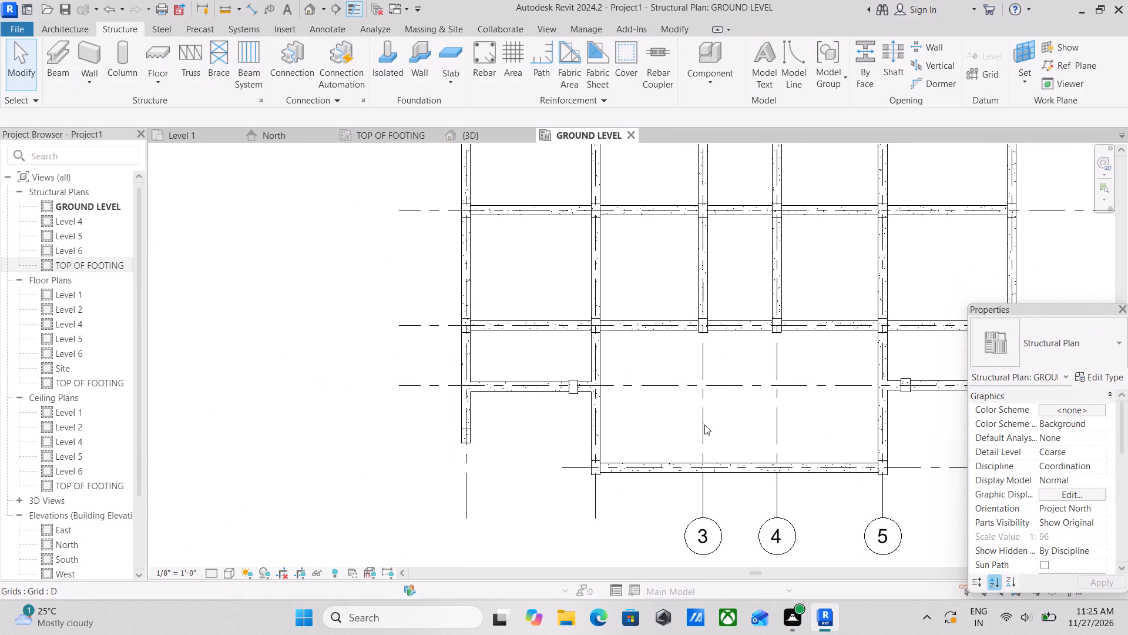
{"action": "middle_click_drag", "start_coordinate": [713, 417], "coordinate": [718, 445]}
{"action": "scroll", "coordinate": [717, 415], "scroll_direction": "up", "scroll_amount": 1}
{"action": "scroll", "coordinate": [717, 414], "scroll_direction": "down", "scroll_amount": 2}
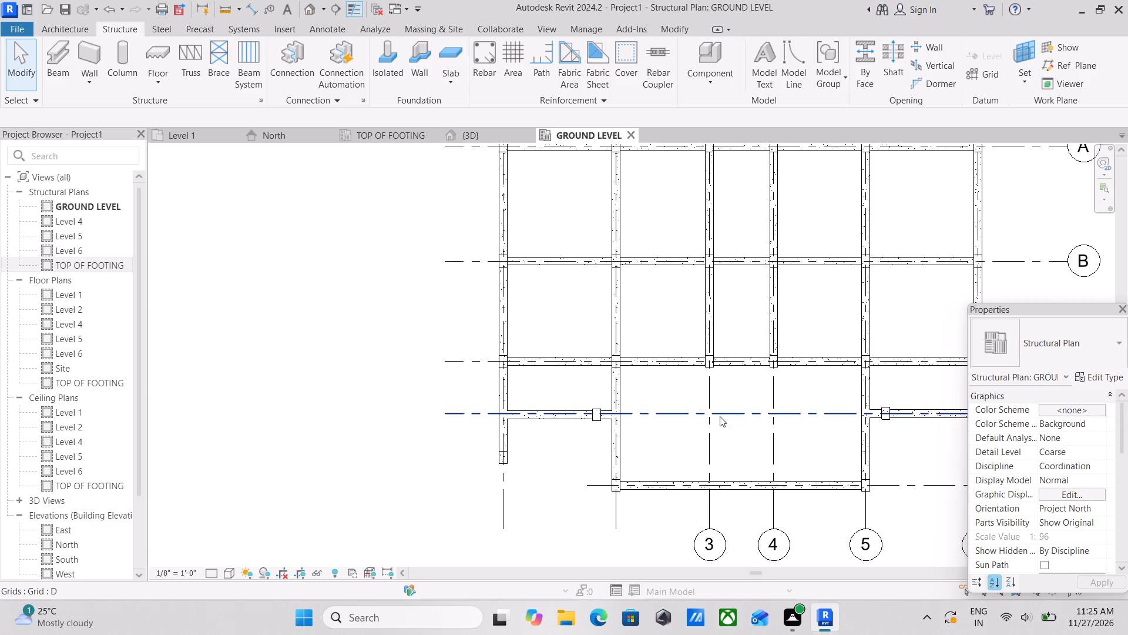
{"action": "scroll", "coordinate": [730, 430], "scroll_direction": "down", "scroll_amount": 1}
{"action": "middle_click_drag", "start_coordinate": [728, 431], "coordinate": [643, 446]}
{"action": "scroll", "coordinate": [614, 417], "scroll_direction": "down", "scroll_amount": 1}
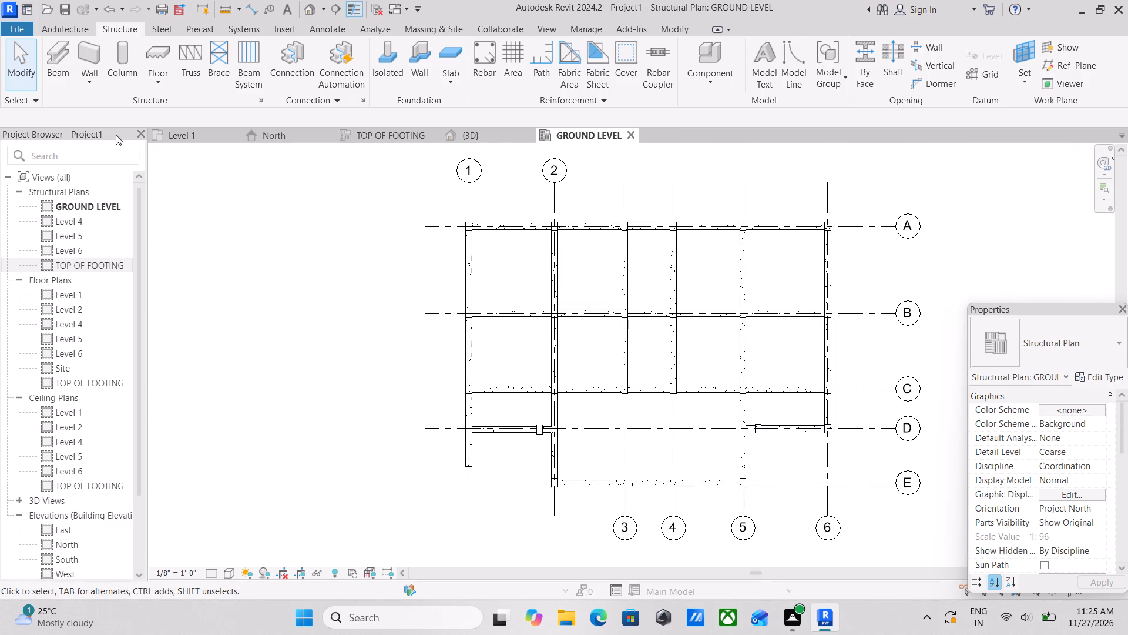
Switch to the Level 1 floor plan view.
{"action": "left_click", "coordinate": [180, 132]}
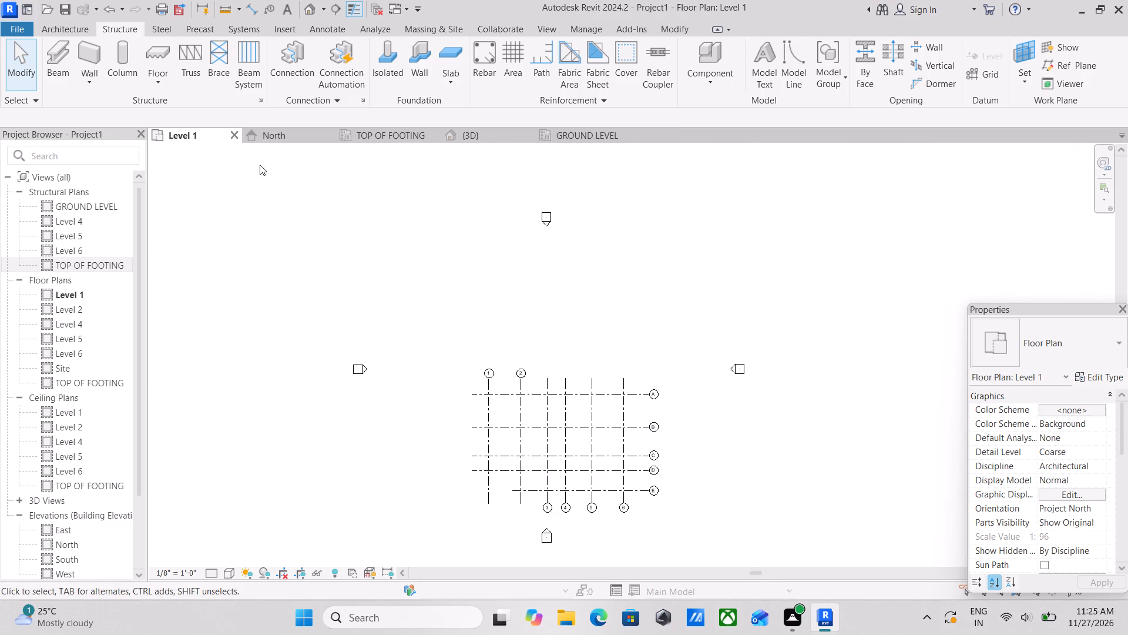
Examine the ground level beams, columns and footings in an isometric 3D view from the back-left corner.
{"action": "left_click", "coordinate": [458, 132]}
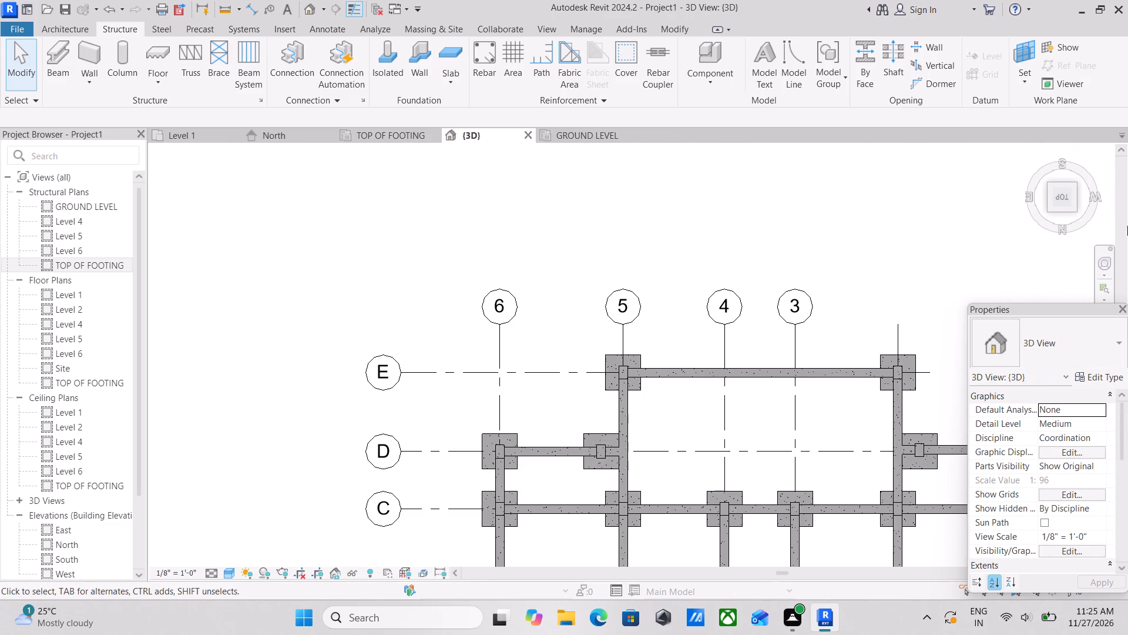
{"action": "left_click", "coordinate": [1073, 210]}
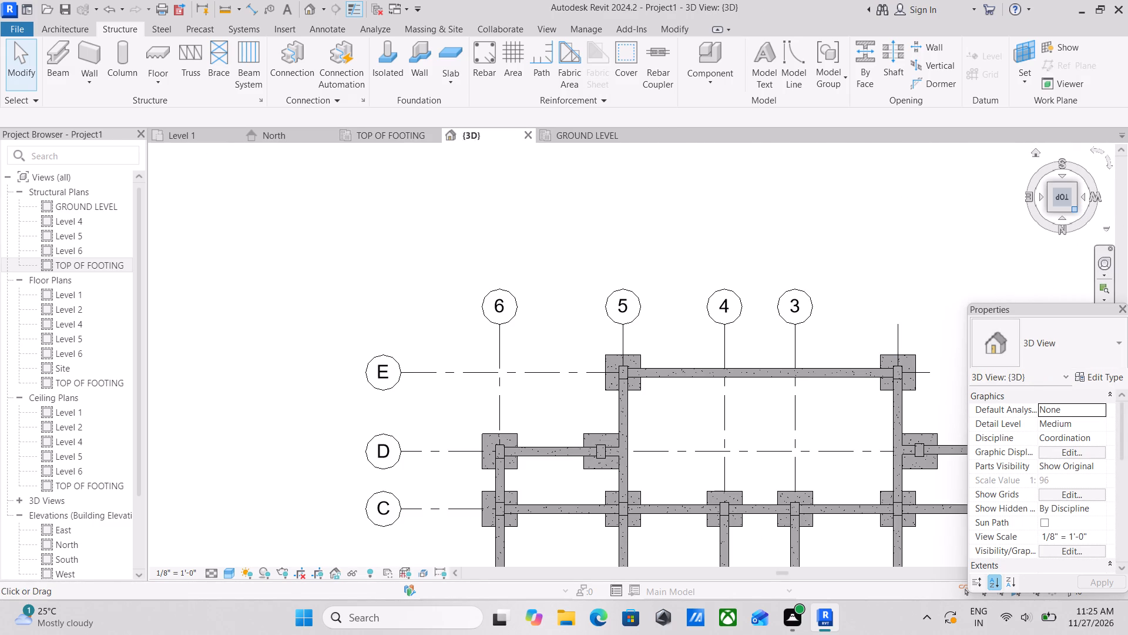
{"action": "scroll", "coordinate": [740, 550], "scroll_direction": "up", "scroll_amount": 4}
{"action": "scroll", "coordinate": [569, 330], "scroll_direction": "up", "scroll_amount": 2}
{"action": "middle_click_drag", "start_coordinate": [569, 330], "coordinate": [569, 334]}
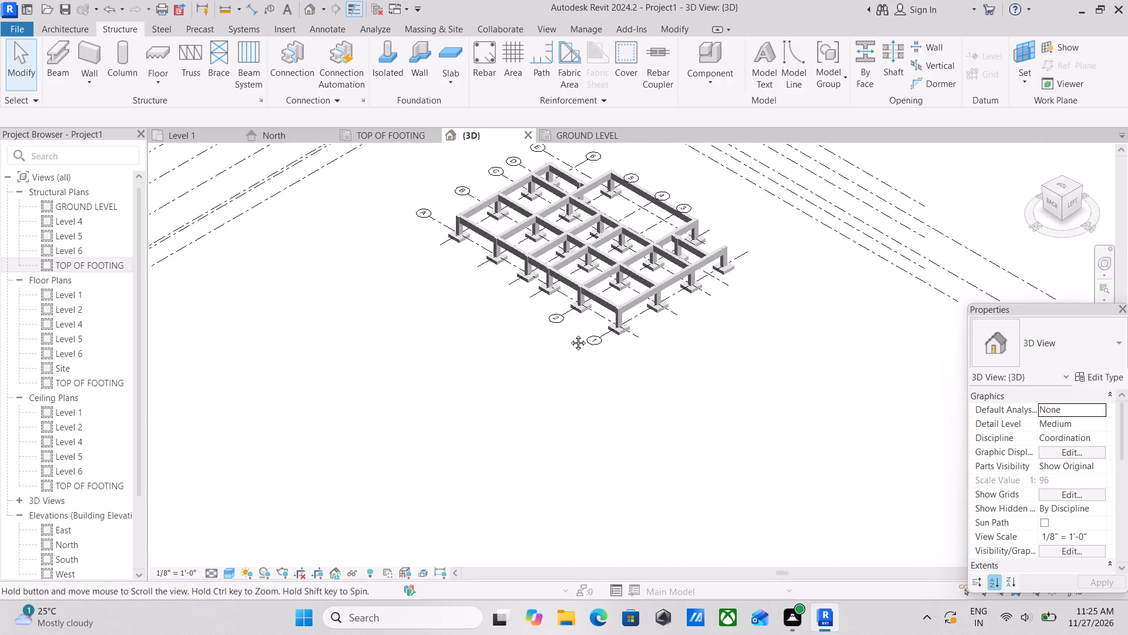
{"action": "middle_click_drag", "start_coordinate": [569, 334], "coordinate": [586, 409]}
{"action": "scroll", "coordinate": [628, 314], "scroll_direction": "up", "scroll_amount": 6}
{"action": "middle_click_drag", "start_coordinate": [751, 298], "coordinate": [834, 304]}
{"action": "scroll", "coordinate": [677, 337], "scroll_direction": "up", "scroll_amount": 2}
{"action": "scroll", "coordinate": [785, 347], "scroll_direction": "down", "scroll_amount": 1}
{"action": "middle_click_drag", "start_coordinate": [793, 347], "coordinate": [669, 349]}
{"action": "scroll", "coordinate": [711, 476], "scroll_direction": "up", "scroll_amount": 2}
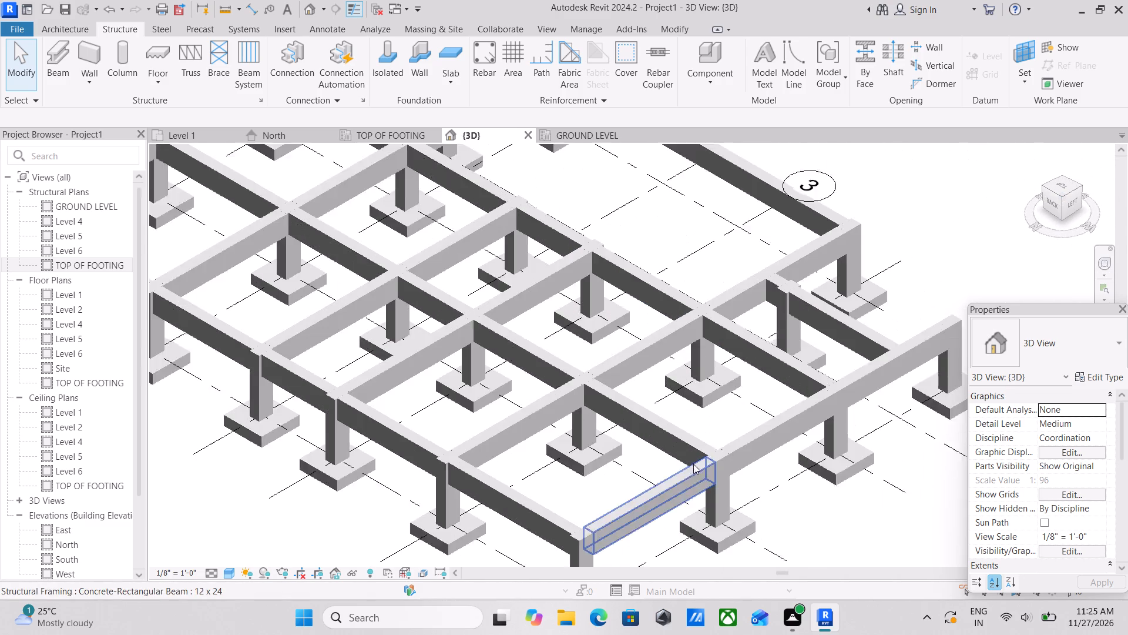
{"action": "scroll", "coordinate": [693, 464], "scroll_direction": "up", "scroll_amount": 1}
{"action": "scroll", "coordinate": [702, 371], "scroll_direction": "up", "scroll_amount": 4}
{"action": "scroll", "coordinate": [702, 371], "scroll_direction": "down", "scroll_amount": 5}
{"action": "scroll", "coordinate": [515, 429], "scroll_direction": "down", "scroll_amount": 3}
{"action": "middle_click_drag", "start_coordinate": [496, 427], "coordinate": [633, 520]}
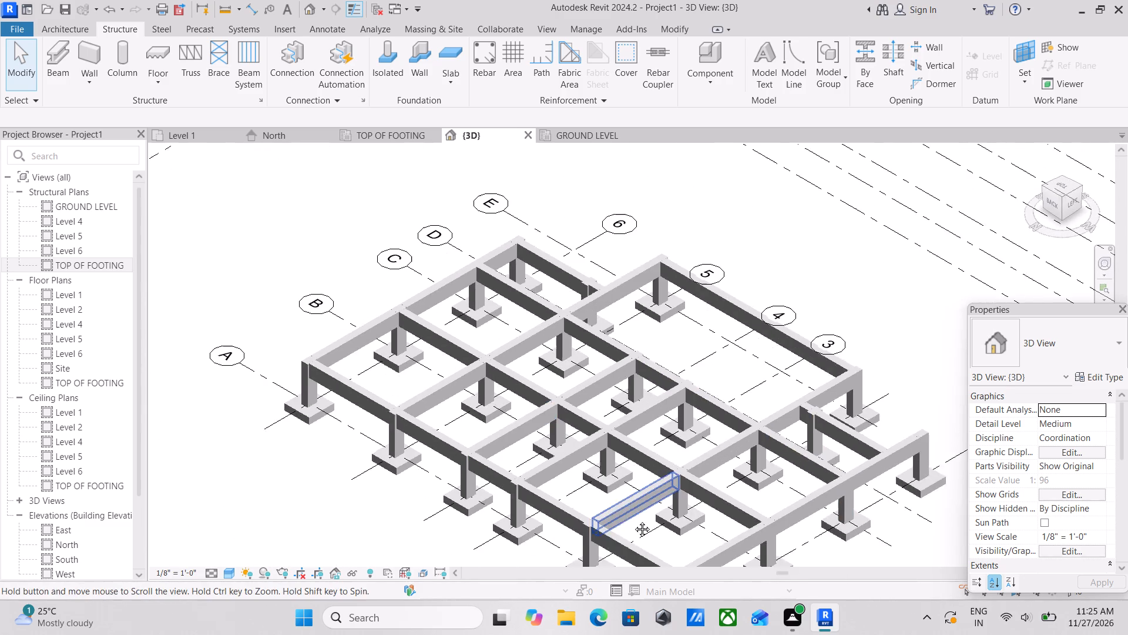
{"action": "middle_click_drag", "start_coordinate": [633, 520], "coordinate": [632, 517]}
{"action": "scroll", "coordinate": [627, 462], "scroll_direction": "down", "scroll_amount": 1}
{"action": "middle_click_drag", "start_coordinate": [627, 462], "coordinate": [627, 476]}
{"action": "scroll", "coordinate": [777, 379], "scroll_direction": "up", "scroll_amount": 3}
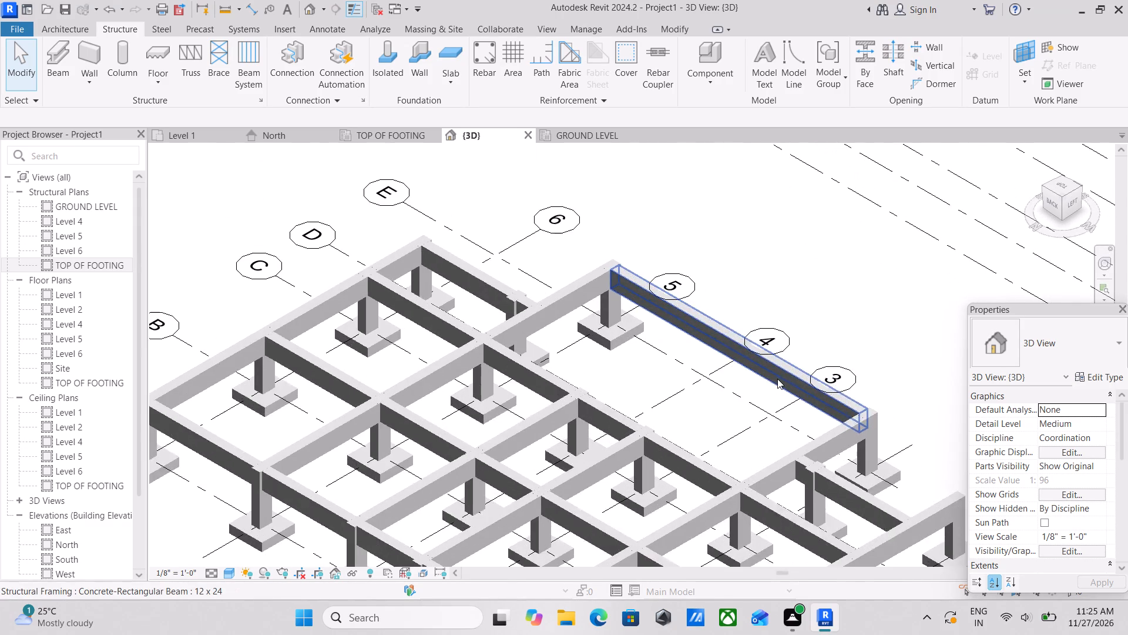
{"action": "scroll", "coordinate": [777, 379], "scroll_direction": "down", "scroll_amount": 3}
{"action": "middle_click_drag", "start_coordinate": [576, 480], "coordinate": [596, 450]}
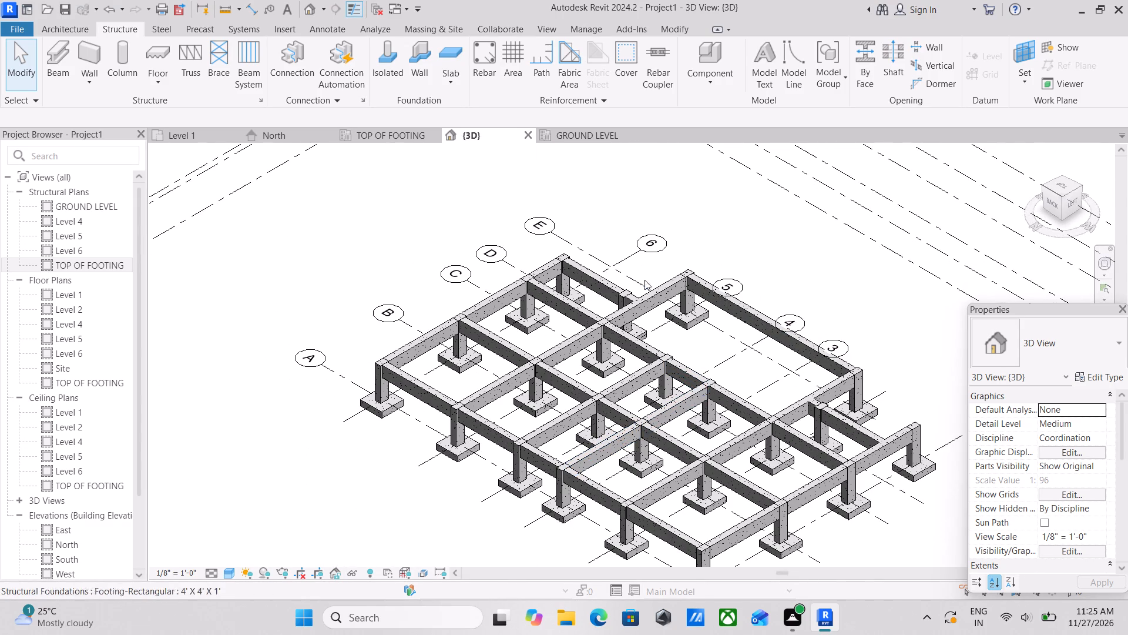
Check the Ground Level, Top of Footing and North elevation views, and inspect the frame in 3D from above.
{"action": "left_click", "coordinate": [565, 131]}
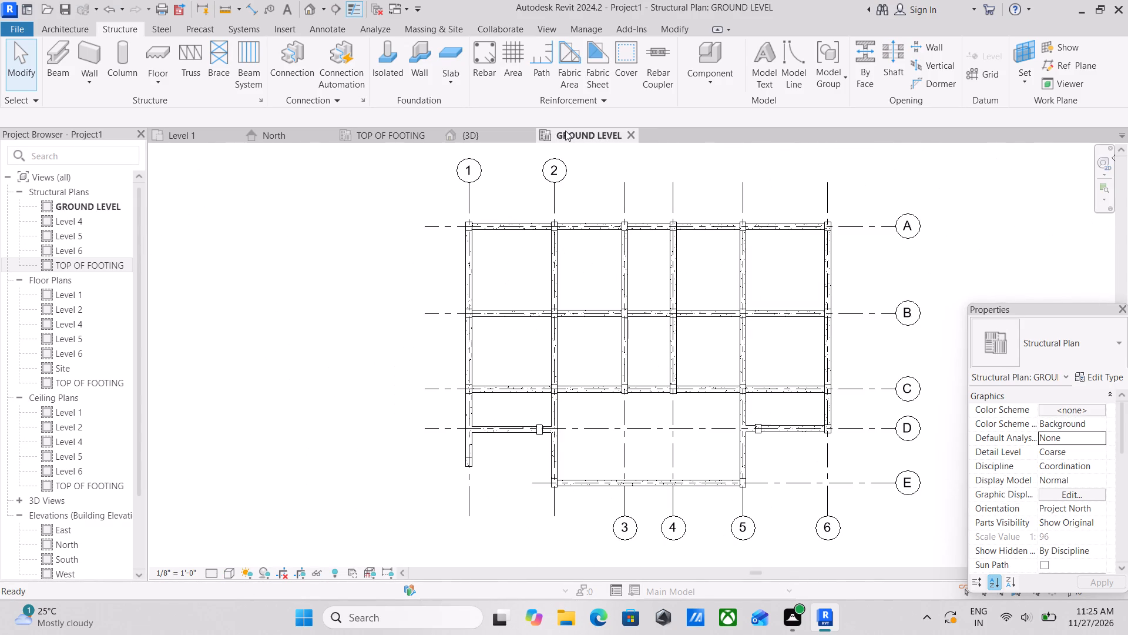
{"action": "left_click", "coordinate": [490, 132]}
{"action": "left_click", "coordinate": [367, 136]}
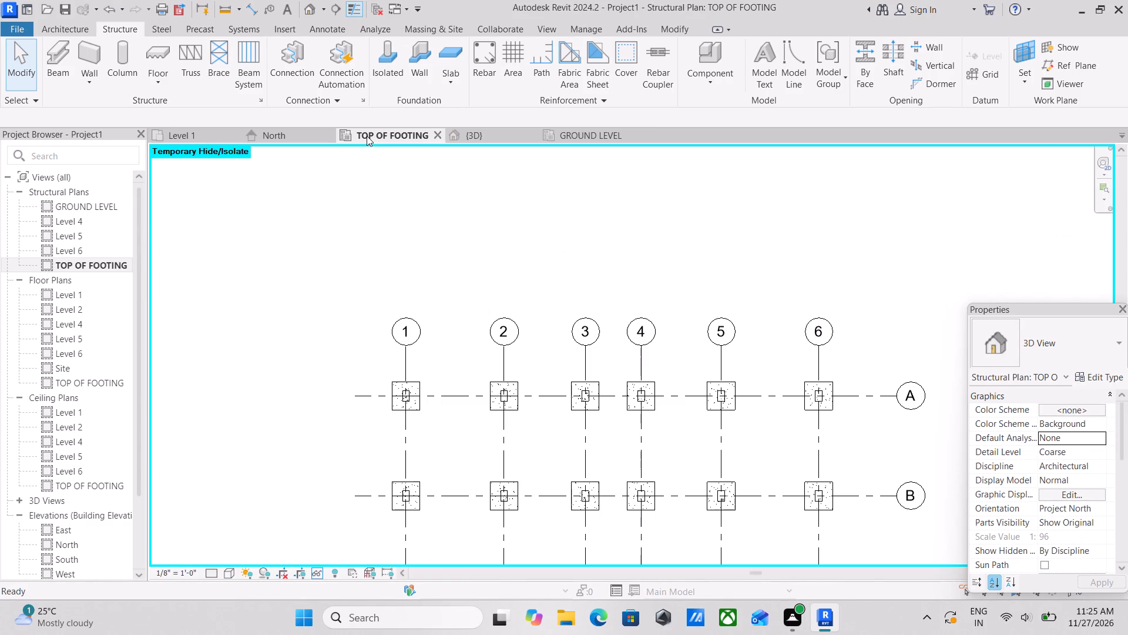
{"action": "left_click", "coordinate": [281, 133]}
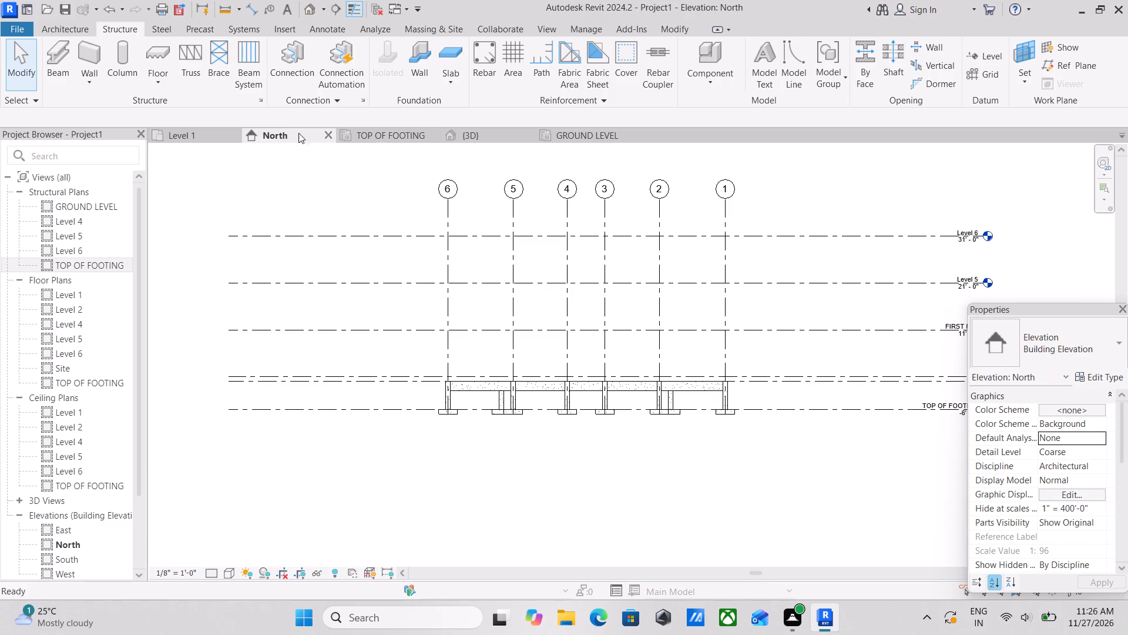
{"action": "left_click", "coordinate": [481, 135]}
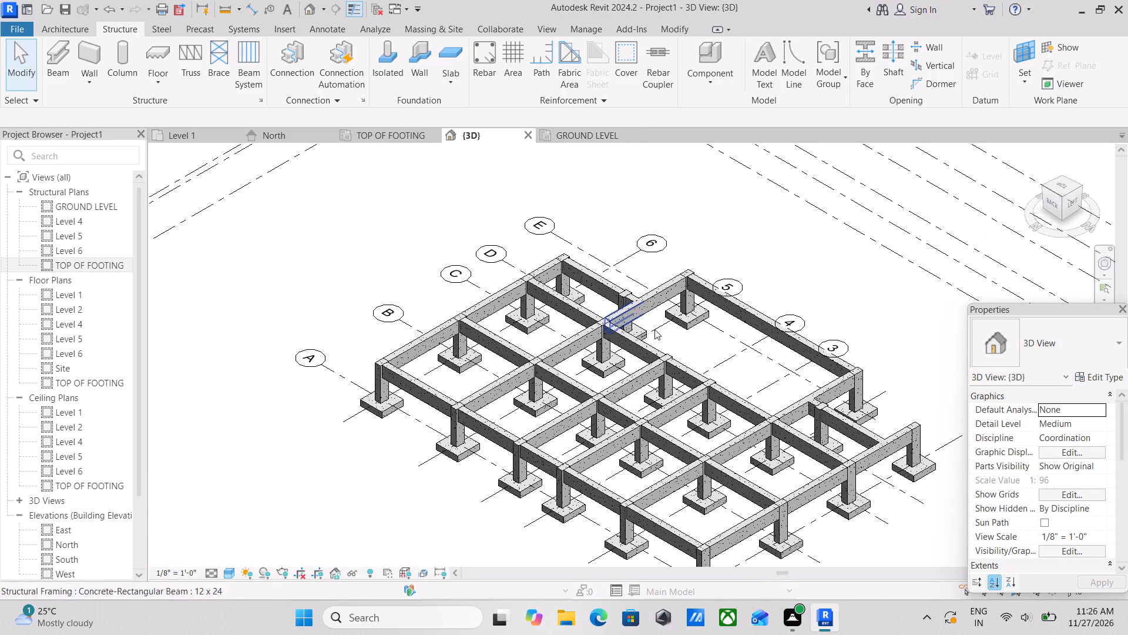
{"action": "left_click", "coordinate": [1060, 181]}
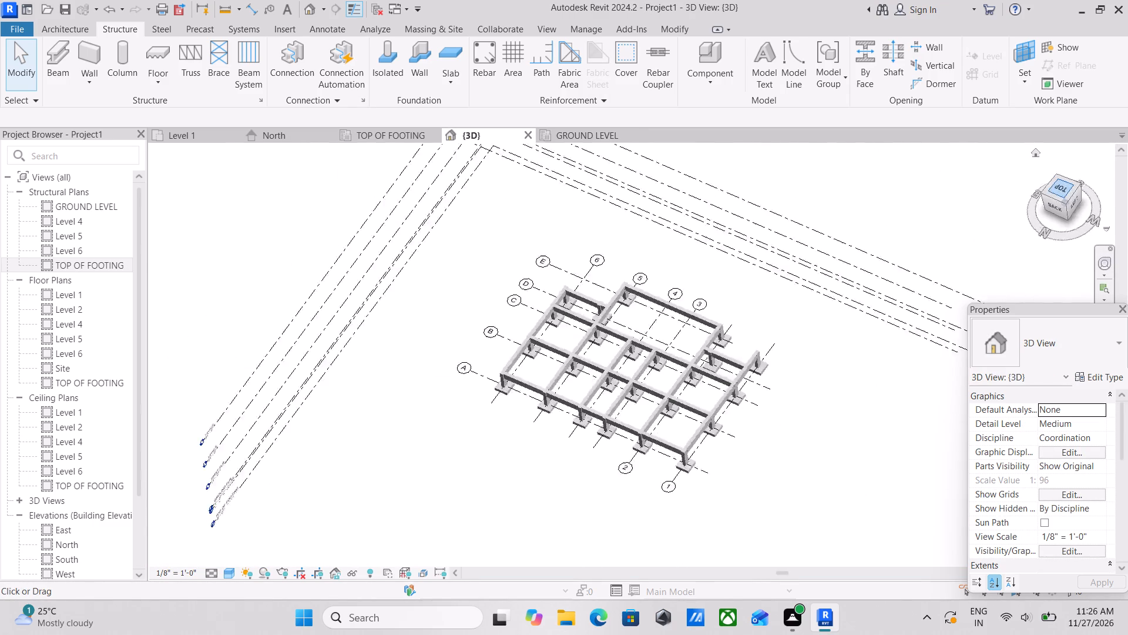
{"action": "scroll", "coordinate": [433, 417], "scroll_direction": "up", "scroll_amount": 3}
{"action": "middle_click_drag", "start_coordinate": [597, 382], "coordinate": [579, 503]}
{"action": "scroll", "coordinate": [578, 469], "scroll_direction": "up", "scroll_amount": 1}
{"action": "scroll", "coordinate": [603, 432], "scroll_direction": "down", "scroll_amount": 1}
{"action": "scroll", "coordinate": [681, 365], "scroll_direction": "up", "scroll_amount": 1}
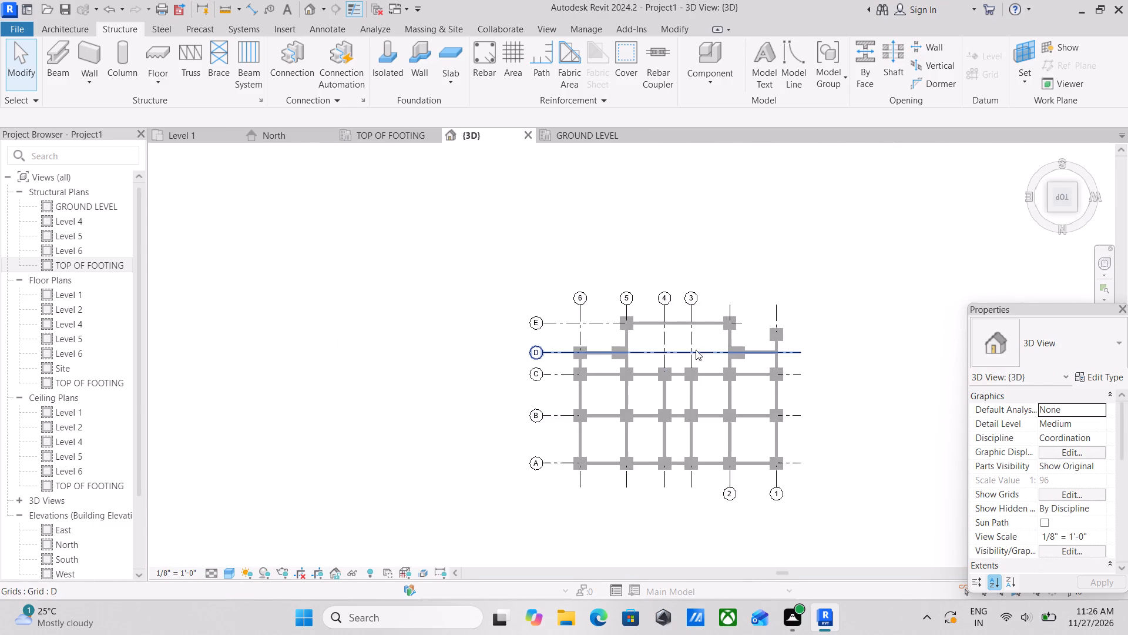
{"action": "scroll", "coordinate": [696, 350], "scroll_direction": "up", "scroll_amount": 2}
{"action": "middle_click_drag", "start_coordinate": [700, 357], "coordinate": [683, 450]}
{"action": "middle_click_drag", "start_coordinate": [683, 415], "coordinate": [684, 443]}
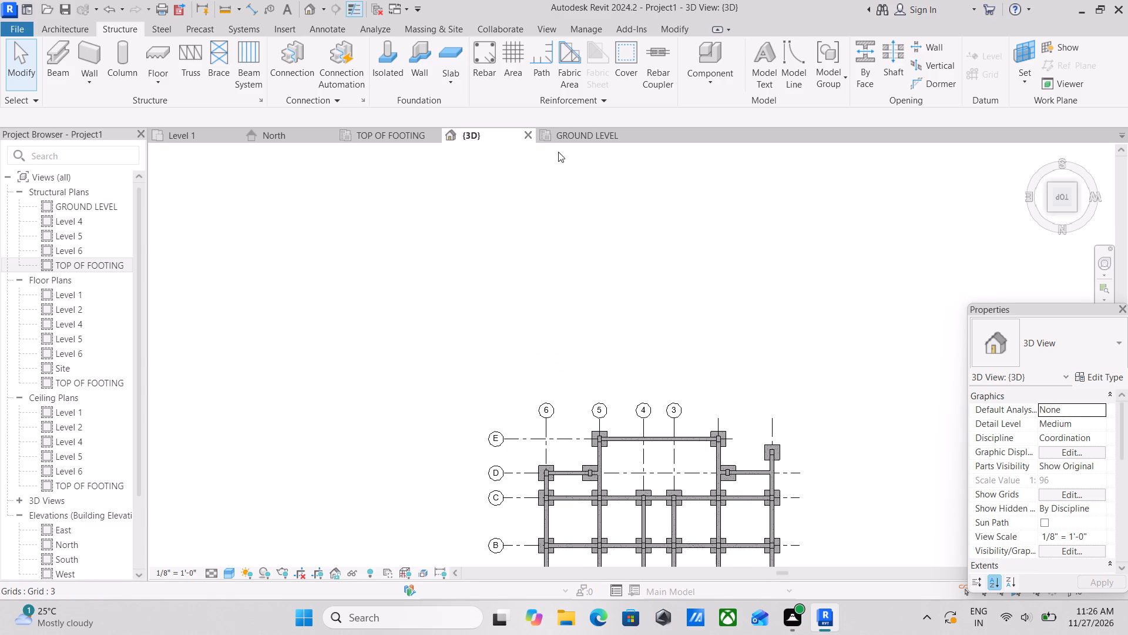
Compare the beam layout in the Ground Level plan with the Level 1, North and Top of Footing views.
{"action": "left_click", "coordinate": [561, 137]}
{"action": "middle_click_drag", "start_coordinate": [491, 333], "coordinate": [493, 335]}
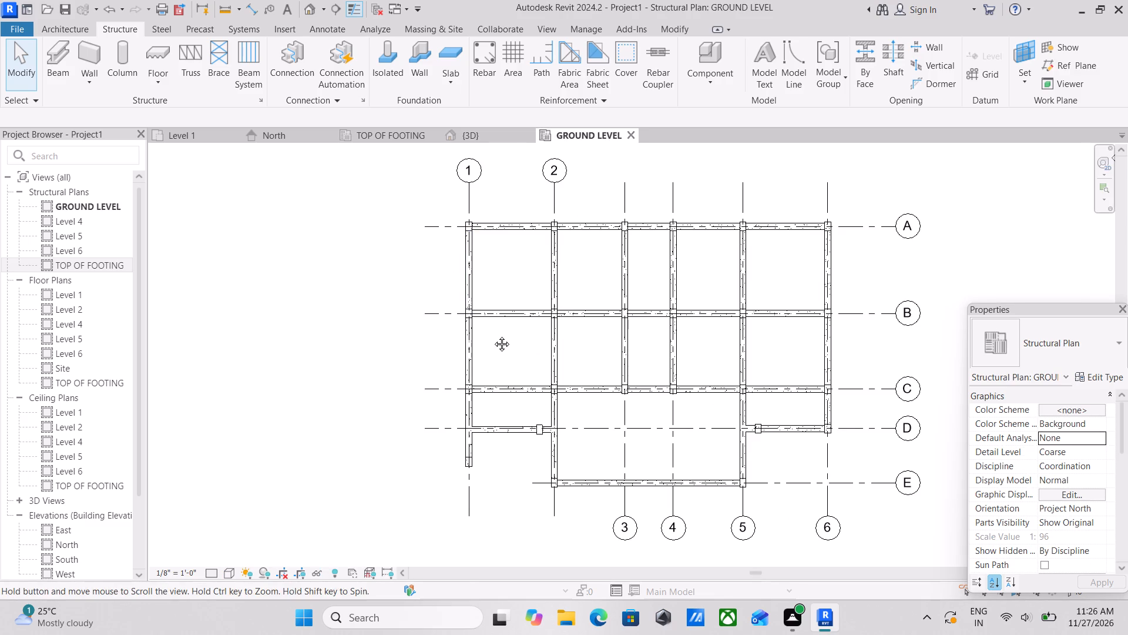
{"action": "middle_click_drag", "start_coordinate": [493, 335], "coordinate": [573, 417]}
{"action": "left_click", "coordinate": [188, 135]}
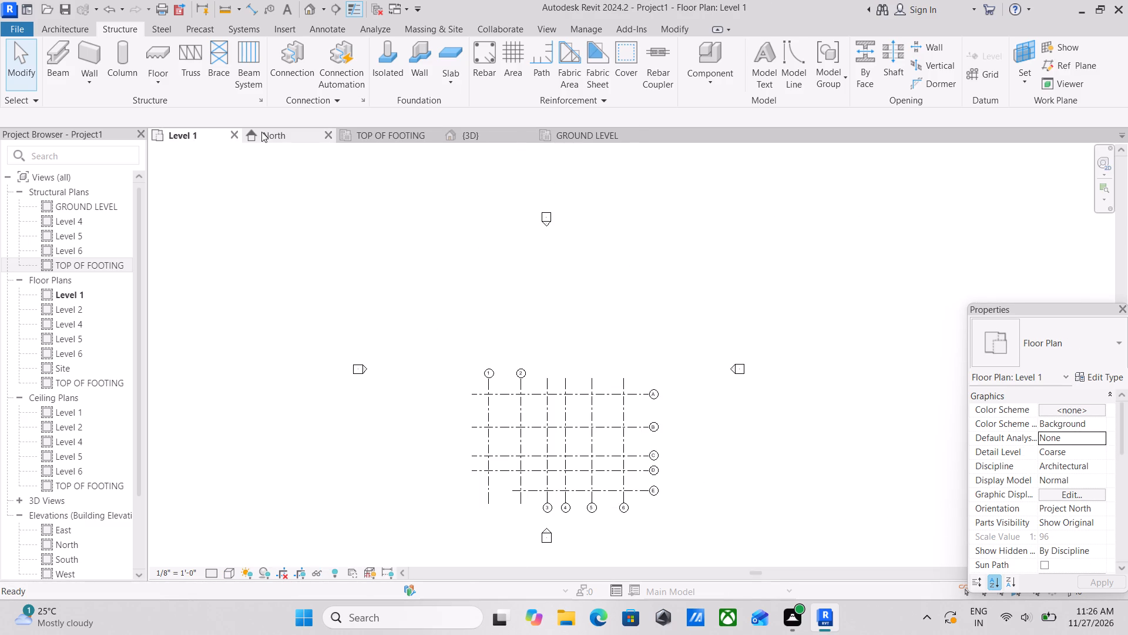
{"action": "left_click", "coordinate": [261, 132]}
{"action": "left_click", "coordinate": [381, 138]}
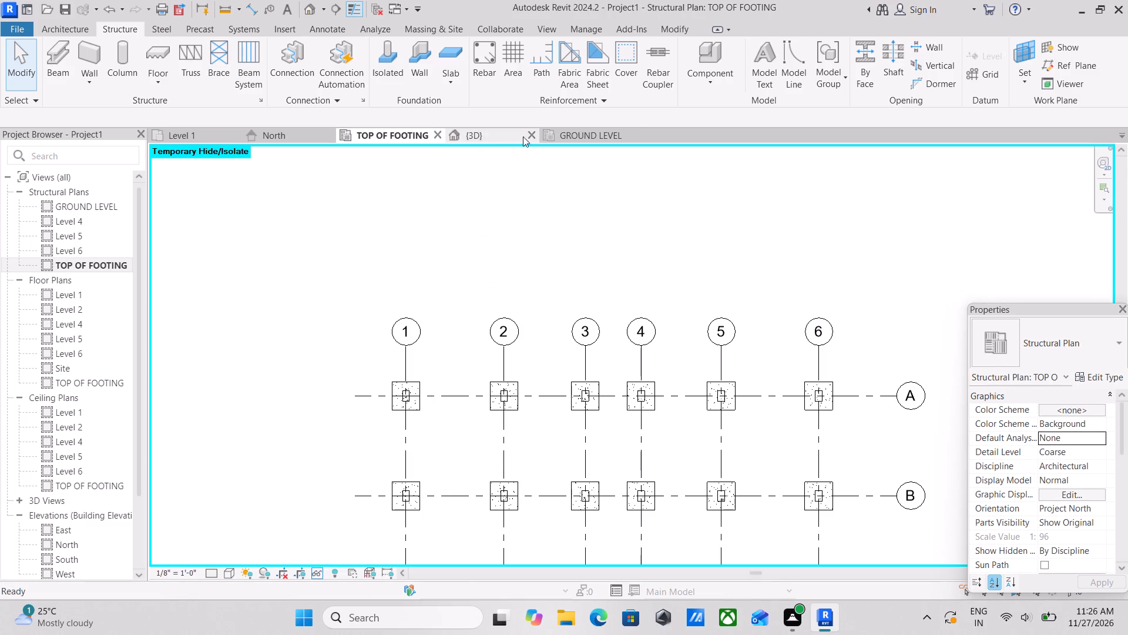
{"action": "left_click", "coordinate": [564, 139]}
{"action": "left_click", "coordinate": [394, 142]}
{"action": "left_click", "coordinate": [585, 141]}
{"action": "middle_click_drag", "start_coordinate": [627, 351], "coordinate": [463, 324]}
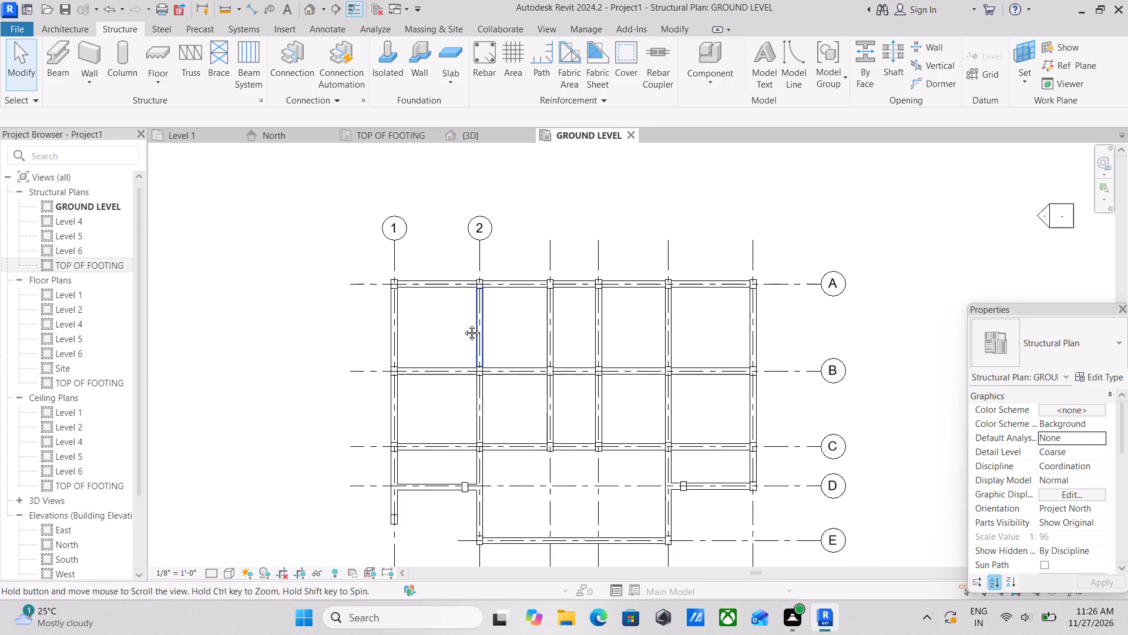
{"action": "middle_click_drag", "start_coordinate": [463, 324], "coordinate": [461, 323]}
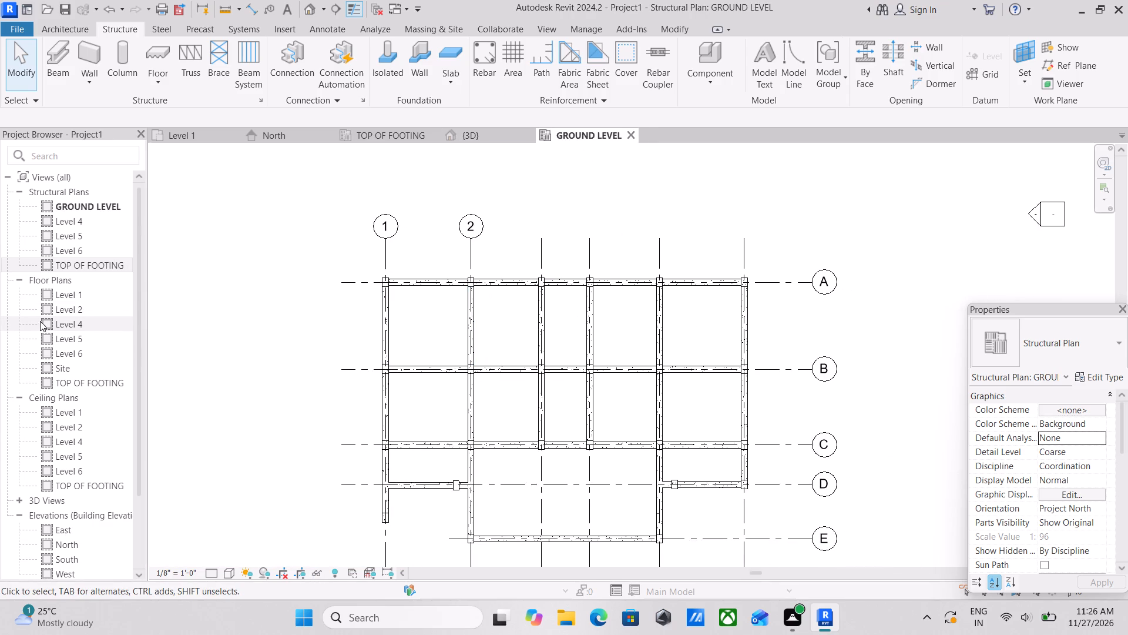
{"action": "scroll", "coordinate": [86, 249], "scroll_direction": "down", "scroll_amount": 4}
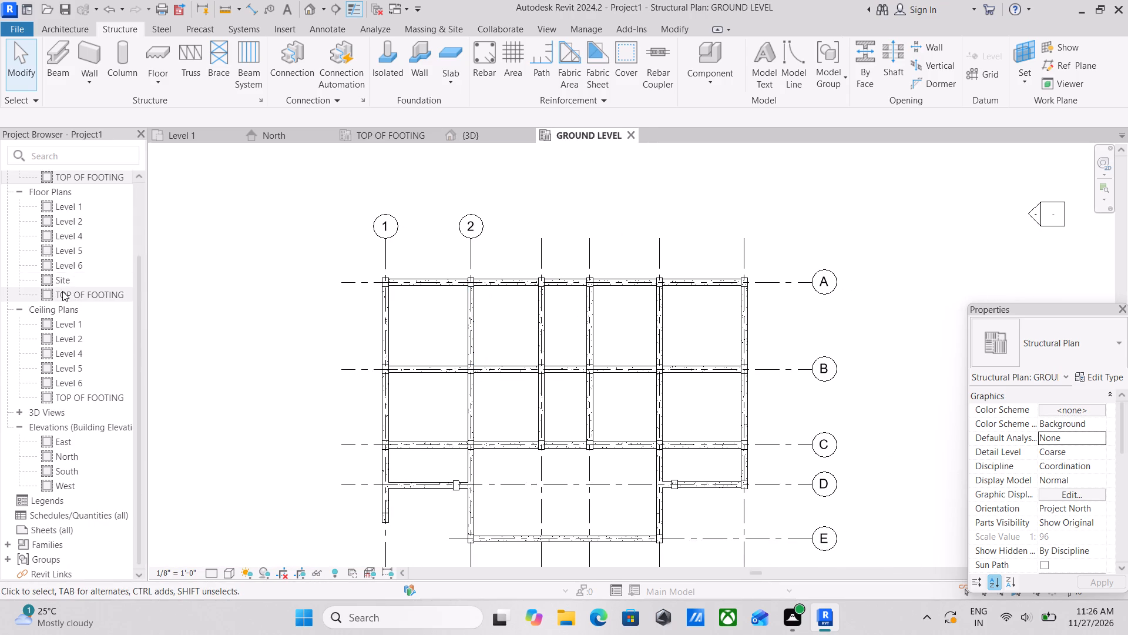
{"action": "scroll", "coordinate": [90, 265], "scroll_direction": "up", "scroll_amount": 2}
{"action": "scroll", "coordinate": [88, 265], "scroll_direction": "down", "scroll_amount": 2}
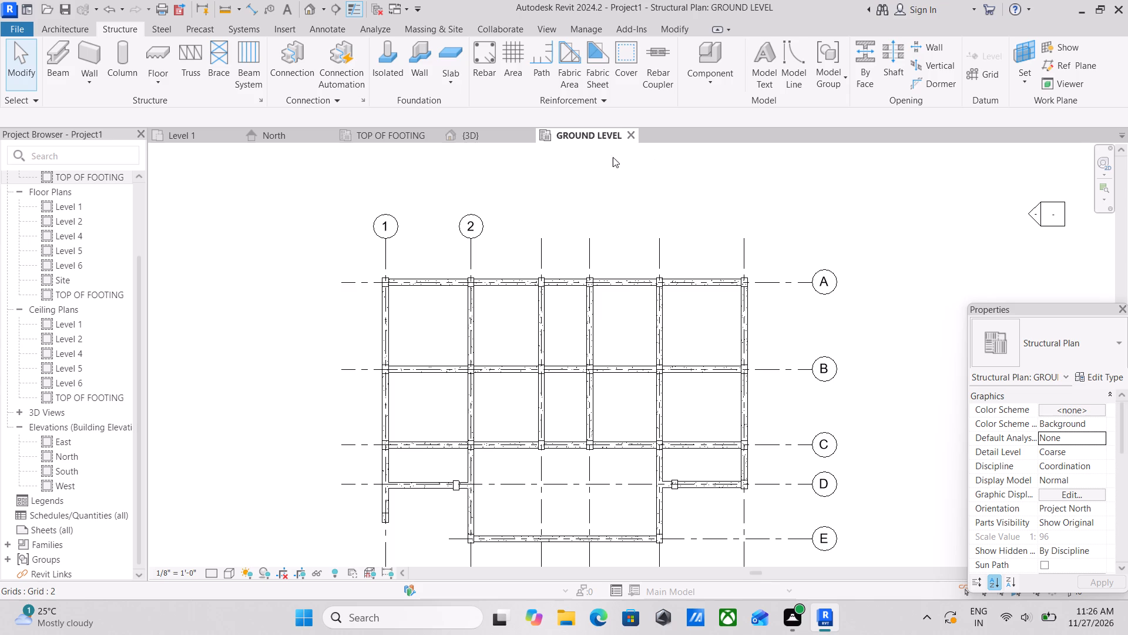
In the Level 1 floor plan, hide the grid bubbles of grids 3, 4 and 5 at their ends beyond grid E.
{"action": "left_click", "coordinate": [188, 132]}
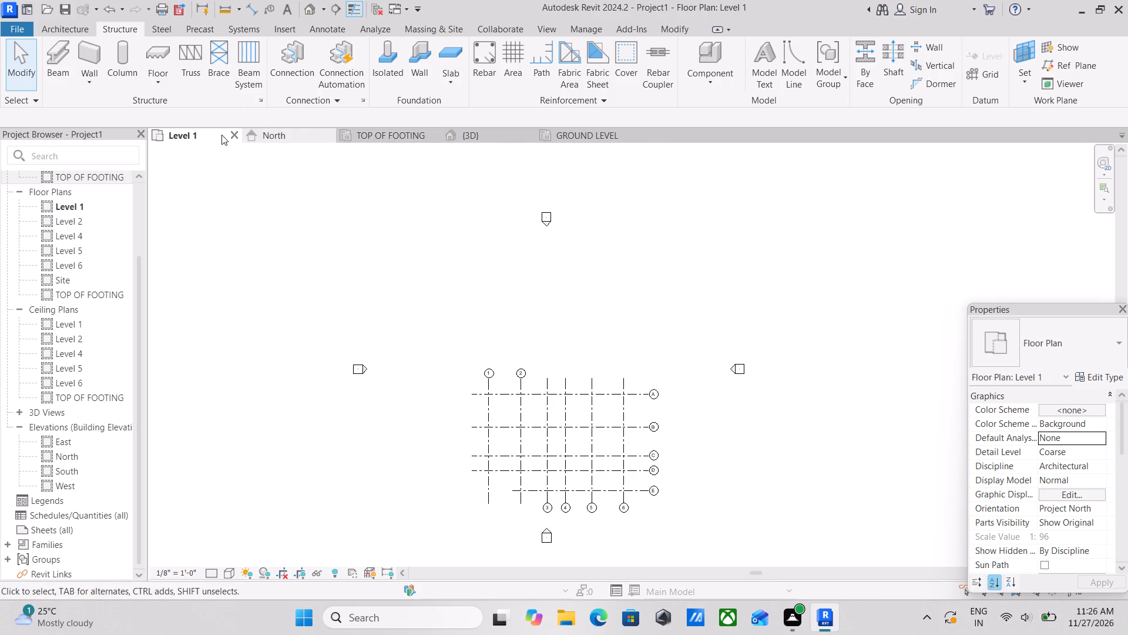
{"action": "scroll", "coordinate": [417, 299], "scroll_direction": "down", "scroll_amount": 3}
{"action": "scroll", "coordinate": [528, 377], "scroll_direction": "up", "scroll_amount": 1}
{"action": "middle_click_drag", "start_coordinate": [529, 378], "coordinate": [527, 279]}
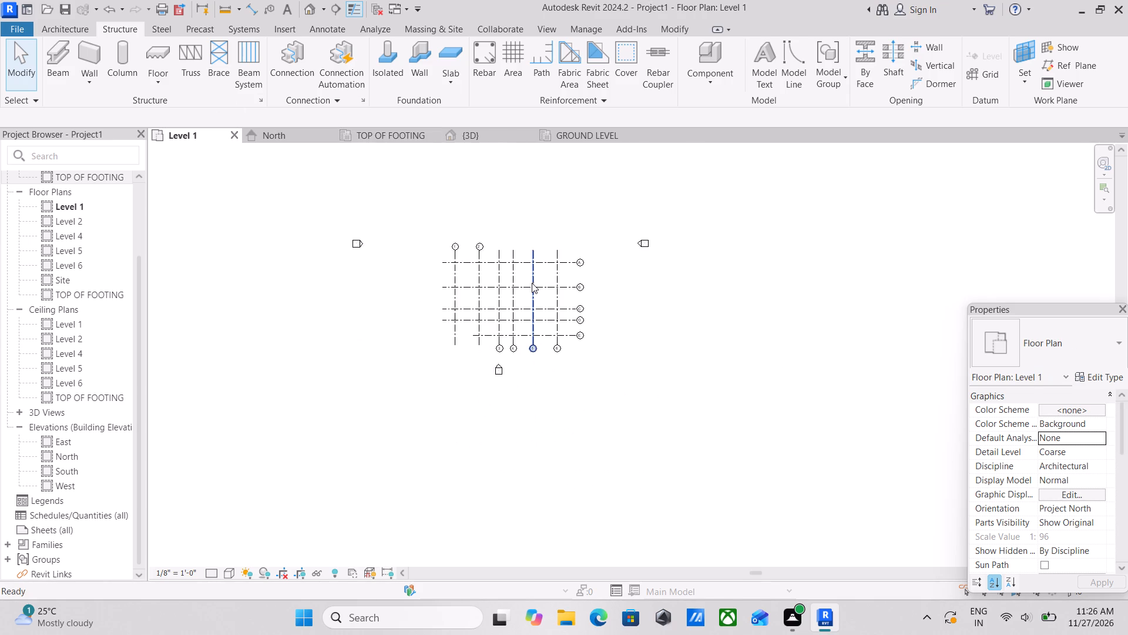
{"action": "scroll", "coordinate": [532, 283], "scroll_direction": "up", "scroll_amount": 4}
{"action": "middle_click_drag", "start_coordinate": [532, 283], "coordinate": [538, 332]}
{"action": "scroll", "coordinate": [511, 333], "scroll_direction": "up", "scroll_amount": 2}
{"action": "scroll", "coordinate": [408, 279], "scroll_direction": "up", "scroll_amount": 3}
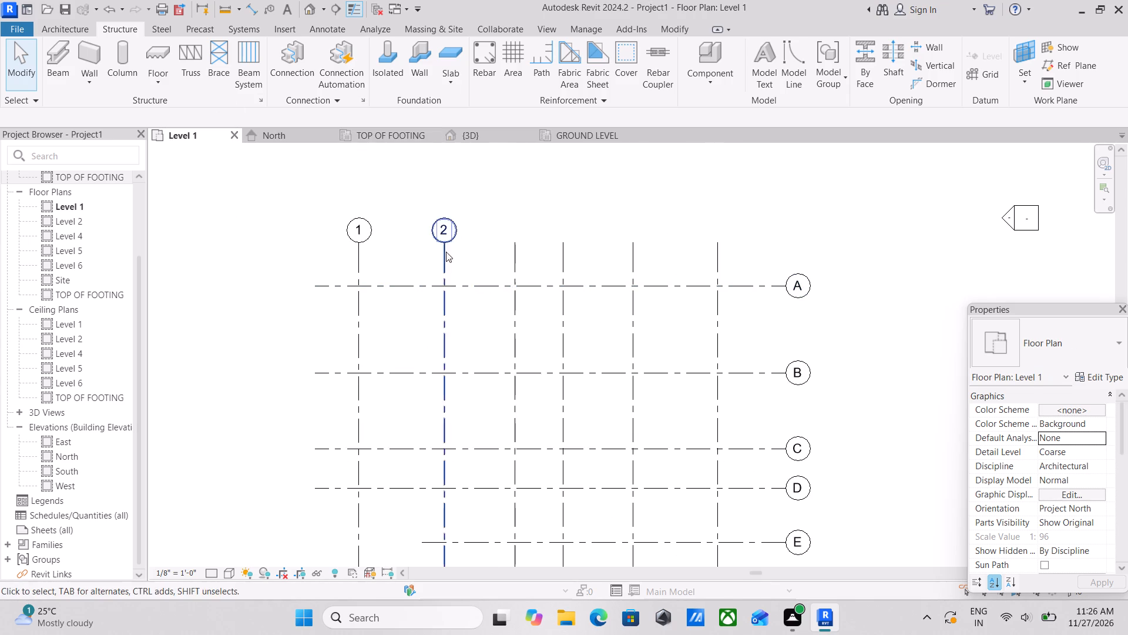
{"action": "scroll", "coordinate": [513, 294], "scroll_direction": "down", "scroll_amount": 2}
{"action": "middle_click_drag", "start_coordinate": [513, 294], "coordinate": [533, 215]}
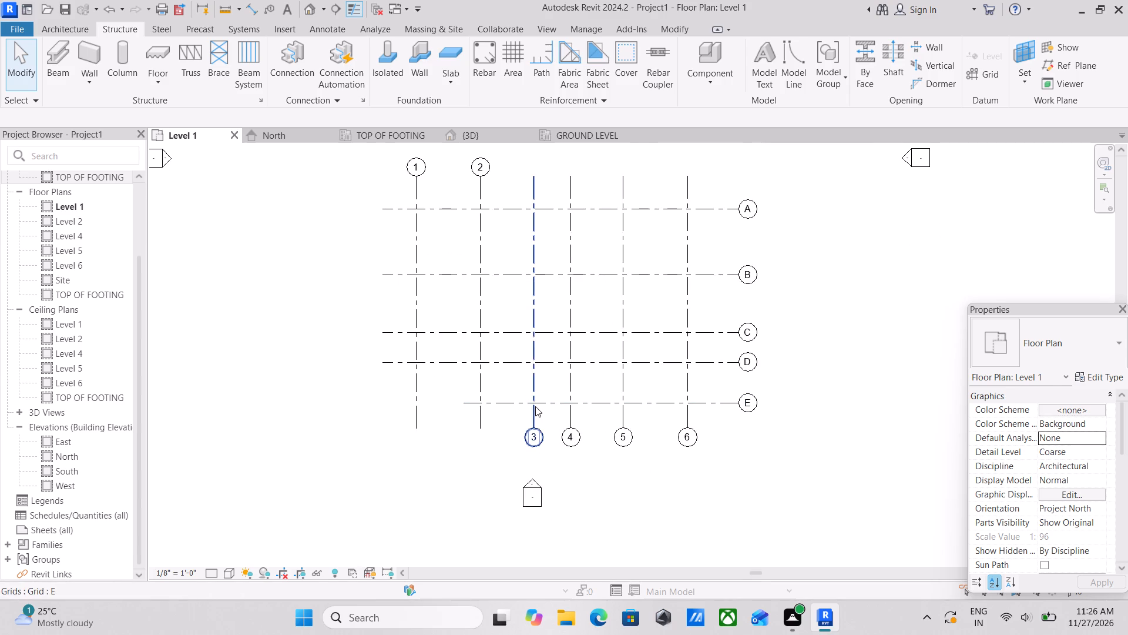
{"action": "left_click", "coordinate": [535, 406]}
{"action": "scroll", "coordinate": [536, 492], "scroll_direction": "up", "scroll_amount": 2}
{"action": "left_click", "coordinate": [532, 457]}
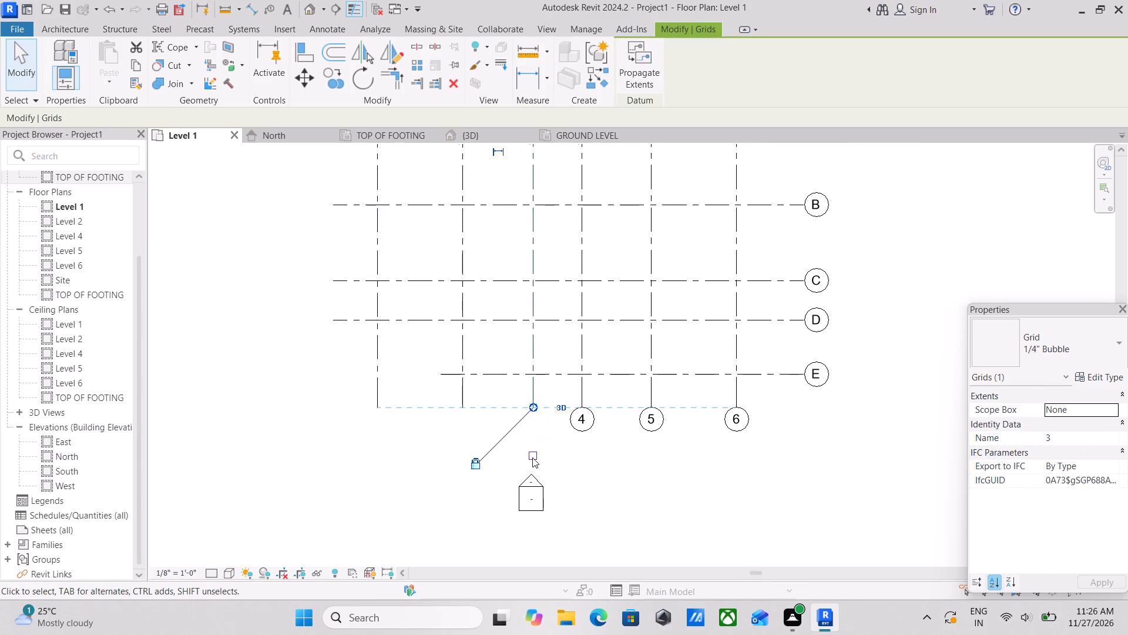
{"action": "left_click", "coordinate": [582, 394]}
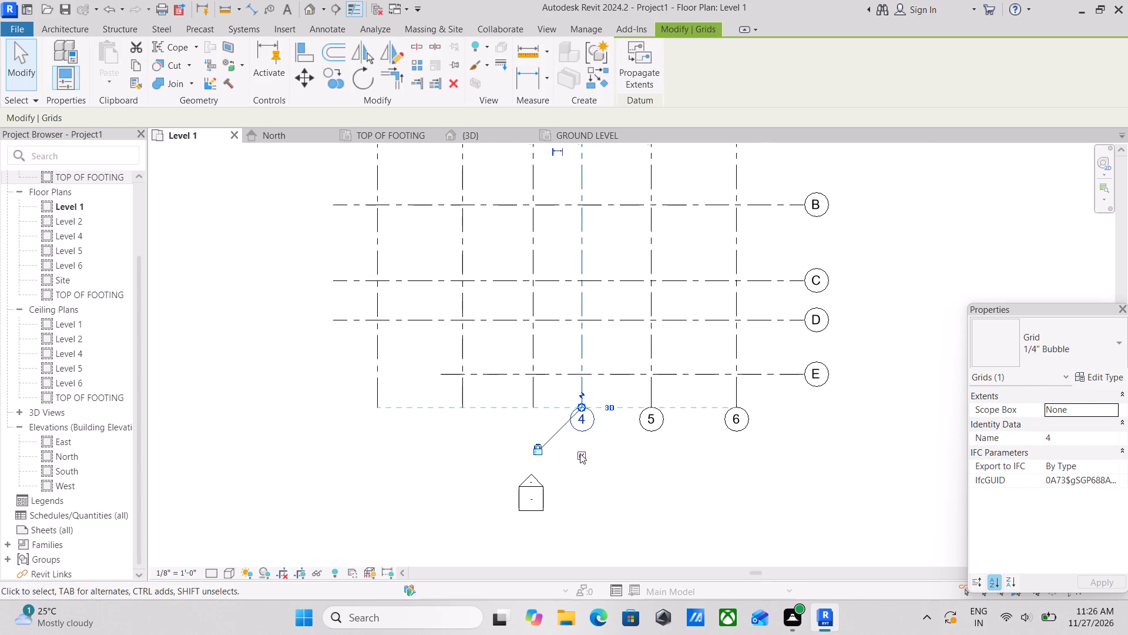
{"action": "left_click", "coordinate": [580, 453]}
{"action": "left_click", "coordinate": [649, 390]}
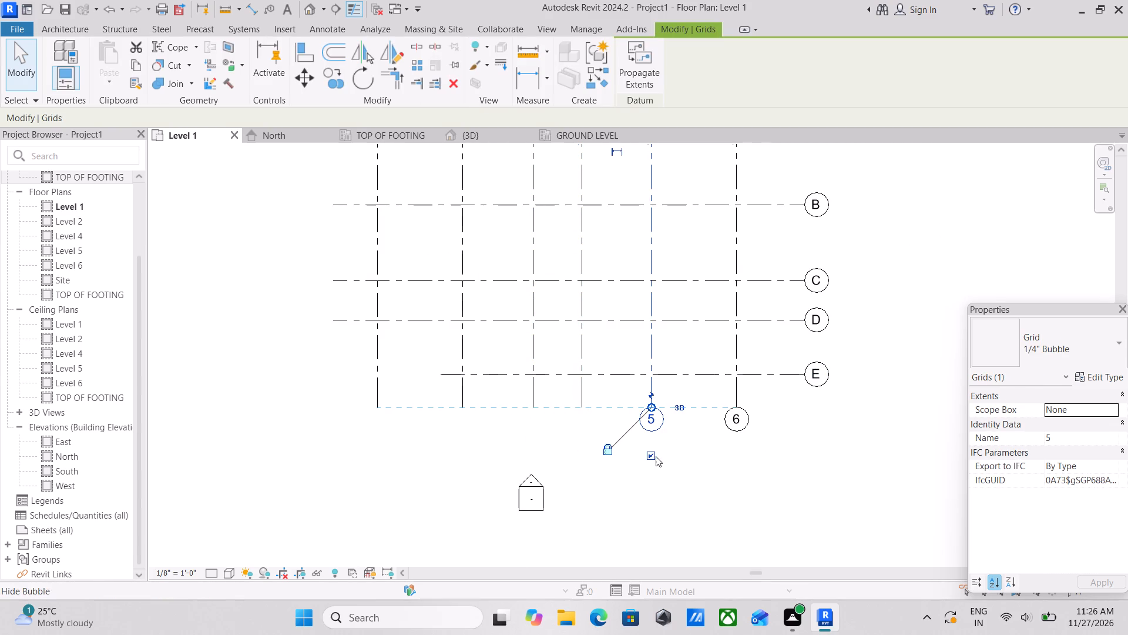
{"action": "left_click", "coordinate": [652, 456]}
Show the grid bubbles of grids 5, 4, 3 and 6 at their ends beyond grid A, in line with bubbles 1 and 2.
{"action": "scroll", "coordinate": [651, 455], "scroll_direction": "down", "scroll_amount": 3}
{"action": "middle_click_drag", "start_coordinate": [620, 417], "coordinate": [623, 467]}
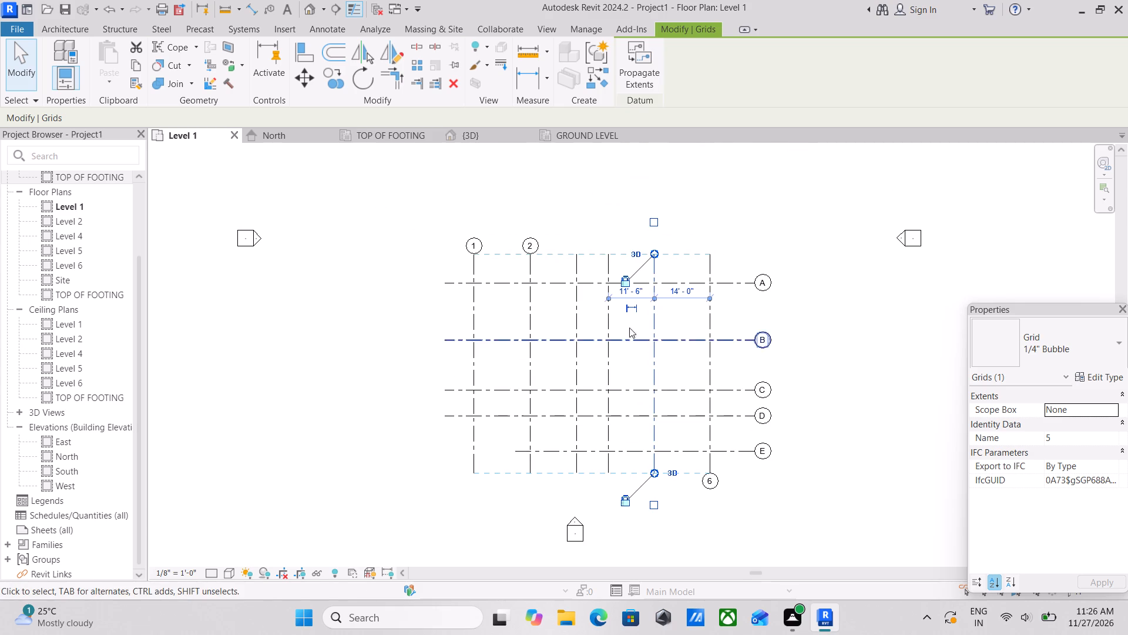
{"action": "middle_click_drag", "start_coordinate": [597, 323], "coordinate": [579, 423]}
{"action": "left_click", "coordinate": [634, 317]}
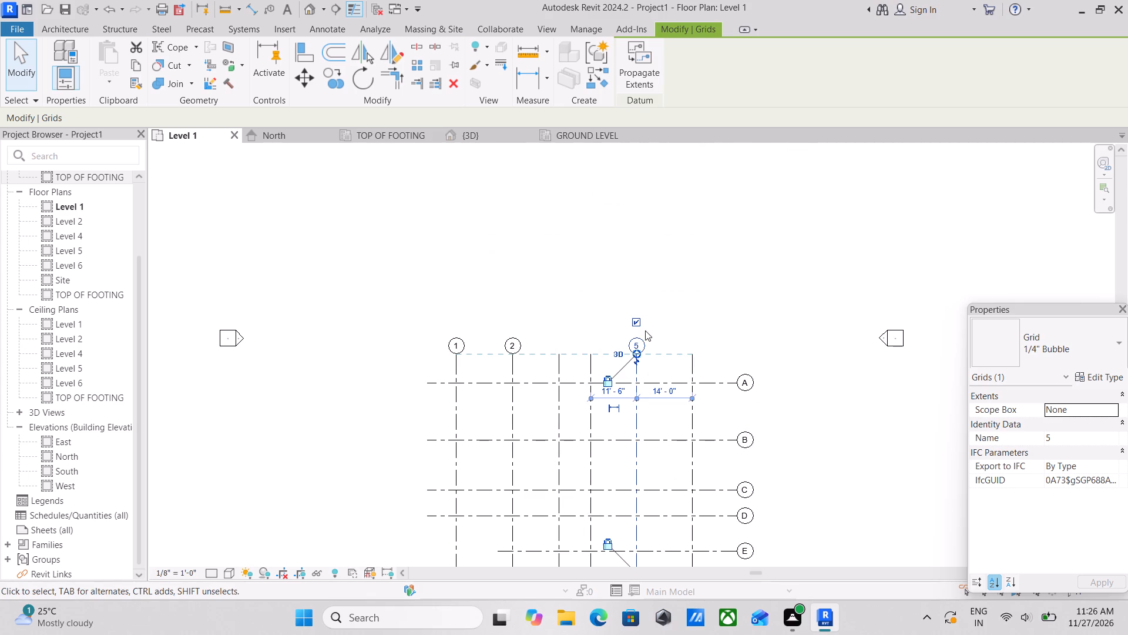
{"action": "scroll", "coordinate": [582, 350], "scroll_direction": "up", "scroll_amount": 3}
{"action": "left_click", "coordinate": [601, 369]}
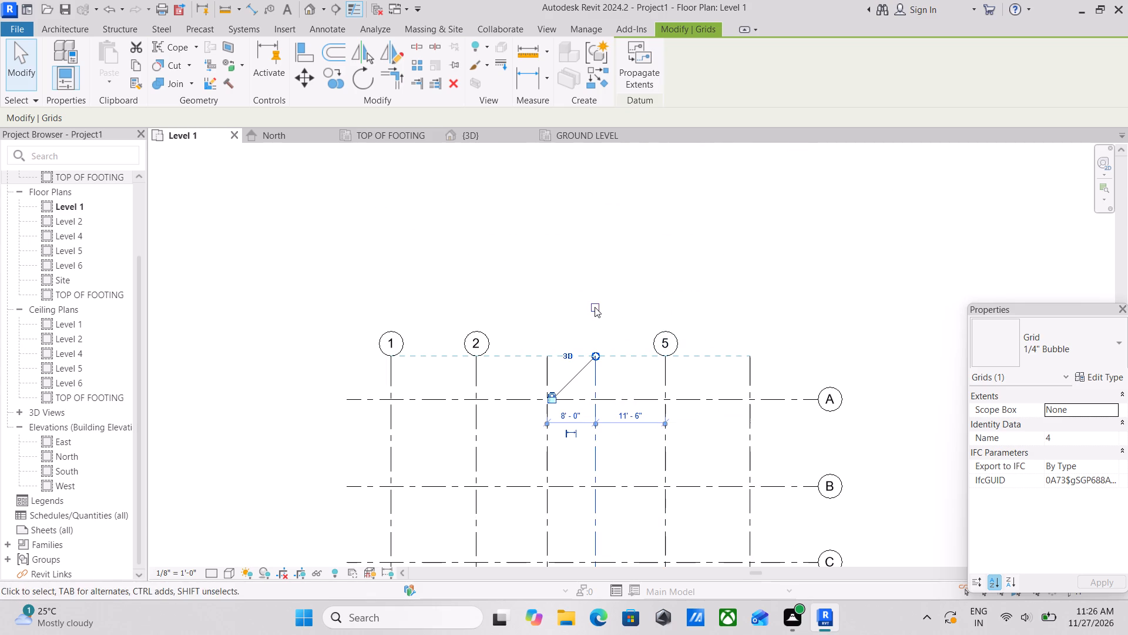
{"action": "left_click", "coordinate": [594, 307]}
{"action": "left_click", "coordinate": [548, 371]}
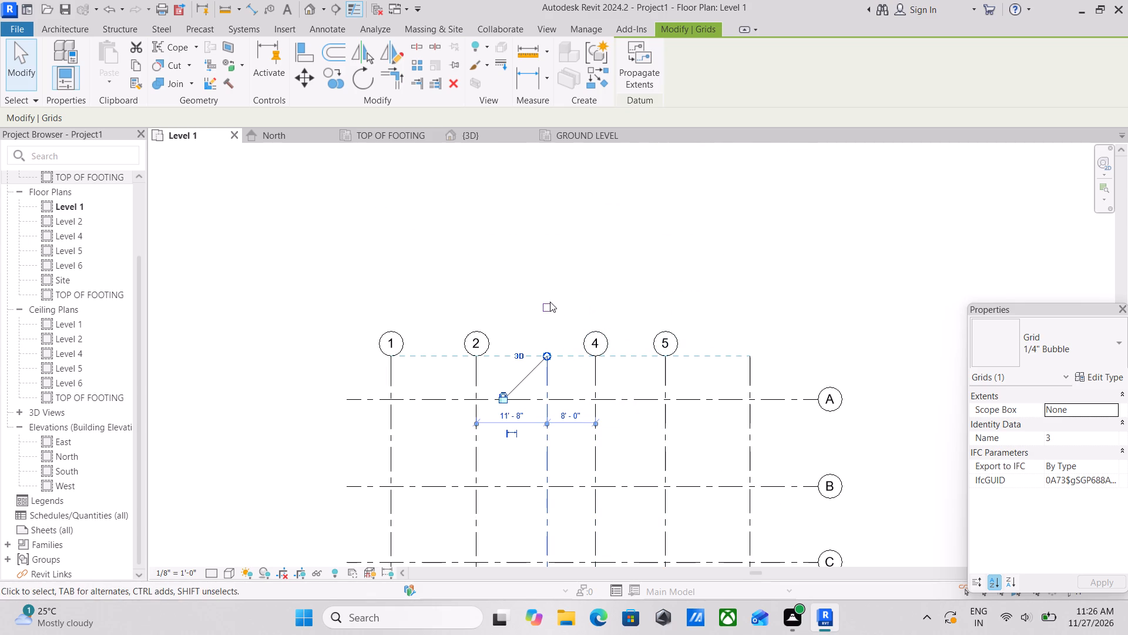
{"action": "left_click", "coordinate": [548, 305]}
{"action": "left_click", "coordinate": [752, 379]}
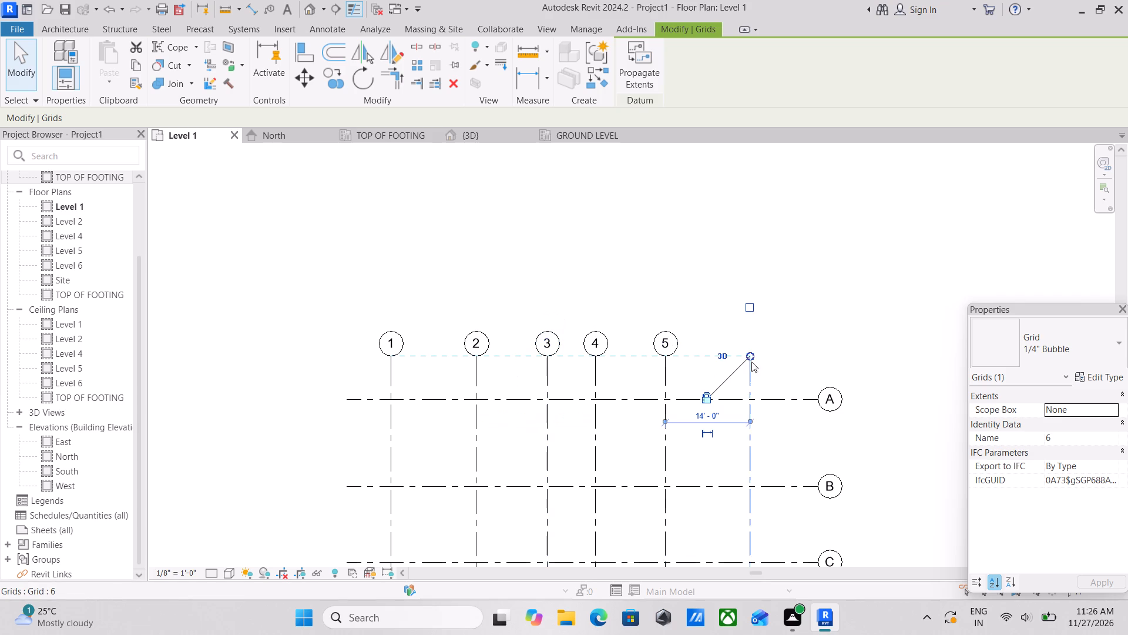
{"action": "left_click", "coordinate": [750, 305]}
{"action": "scroll", "coordinate": [750, 305], "scroll_direction": "down", "scroll_amount": 4}
{"action": "middle_click_drag", "start_coordinate": [510, 369], "coordinate": [536, 335]}
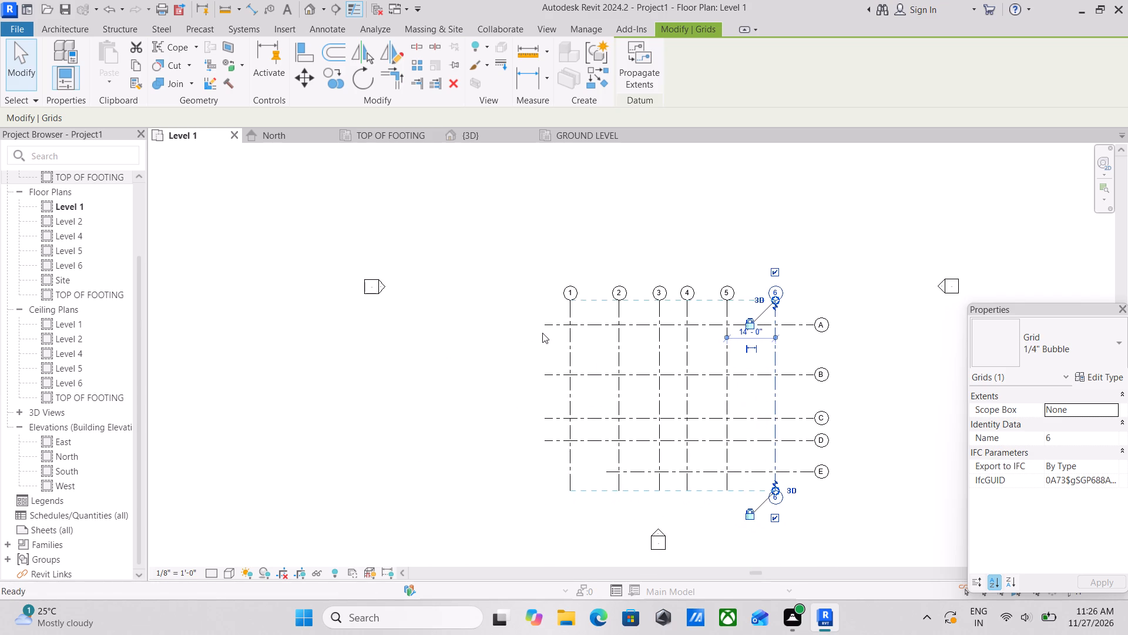
Hide the grid bubble of grid 6 at its end beyond grid E in the Level 1 floor plan.
{"action": "key", "text": "Escape"}
{"action": "scroll", "coordinate": [766, 522], "scroll_direction": "up", "scroll_amount": 2}
{"action": "middle_click_drag", "start_coordinate": [775, 482], "coordinate": [575, 478]}
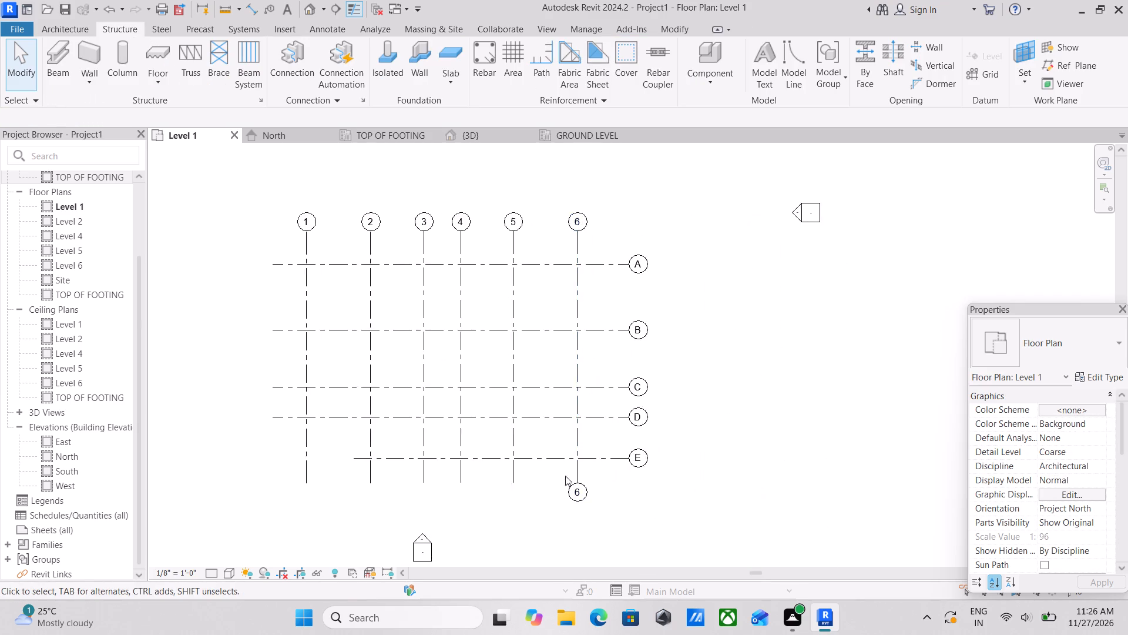
{"action": "scroll", "coordinate": [565, 476], "scroll_direction": "up", "scroll_amount": 3}
{"action": "left_click", "coordinate": [582, 468]}
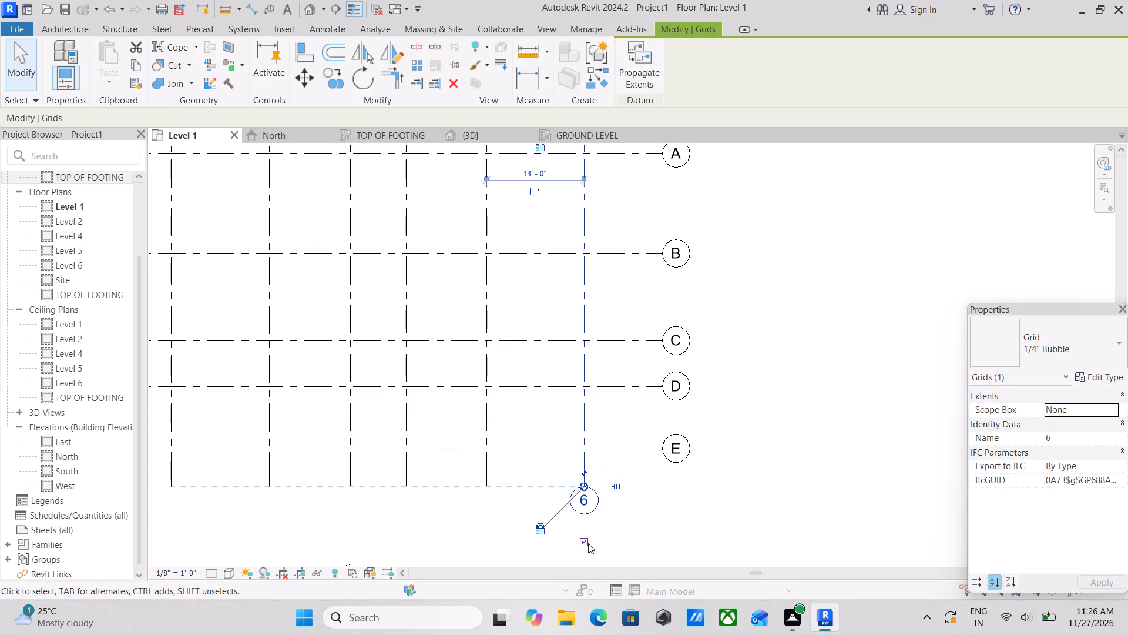
{"action": "left_click", "coordinate": [588, 543]}
Extend the bubble-less end of grid E past grid 1, aligned with the ends of grids A to D.
{"action": "scroll", "coordinate": [588, 537], "scroll_direction": "down", "scroll_amount": 4}
{"action": "middle_click_drag", "start_coordinate": [448, 545], "coordinate": [569, 520]}
{"action": "scroll", "coordinate": [471, 455], "scroll_direction": "up", "scroll_amount": 3}
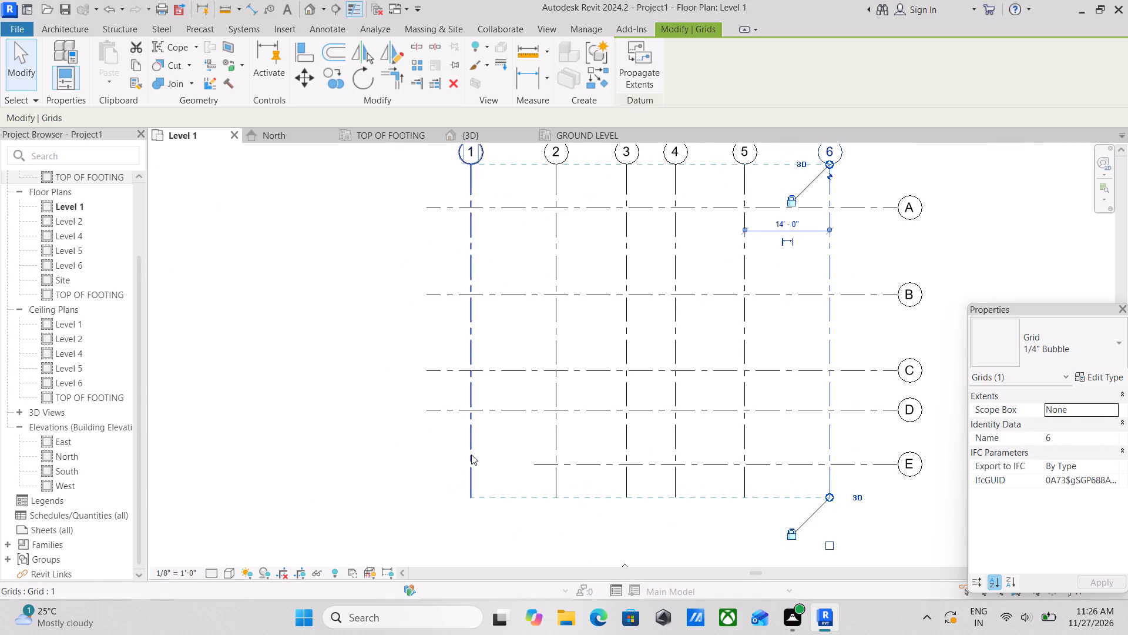
{"action": "scroll", "coordinate": [471, 454], "scroll_direction": "up", "scroll_amount": 4}
{"action": "left_click", "coordinate": [531, 450]}
{"action": "middle_click_drag", "start_coordinate": [423, 466], "coordinate": [474, 485]}
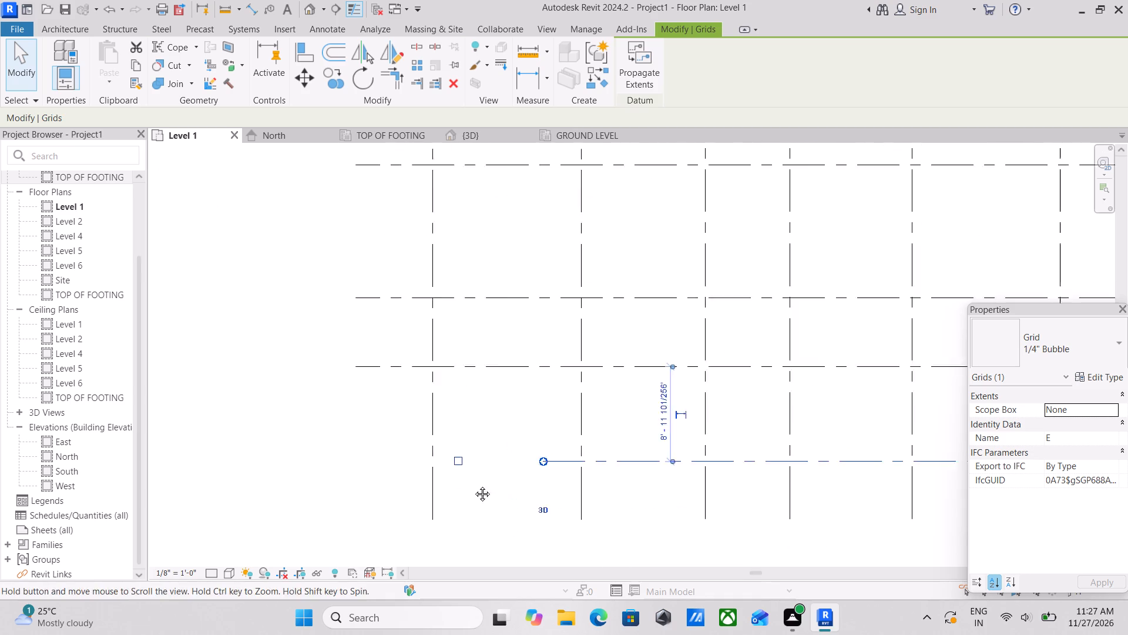
{"action": "middle_click_drag", "start_coordinate": [474, 485], "coordinate": [498, 488]}
{"action": "left_click_drag", "start_coordinate": [591, 466], "coordinate": [492, 463]}
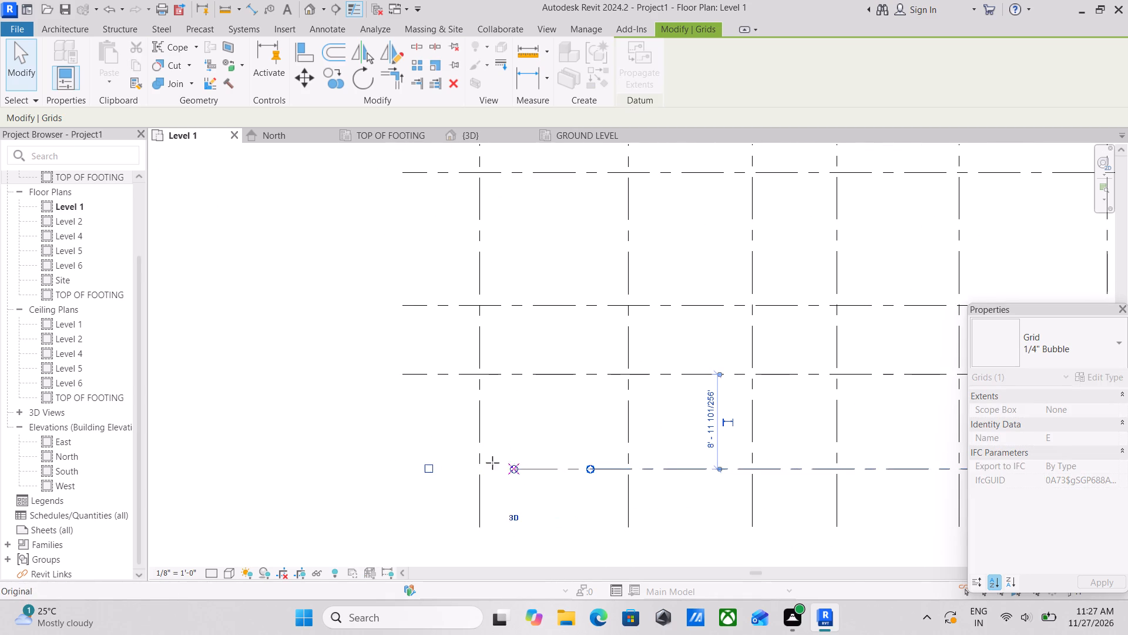
{"action": "left_click_drag", "start_coordinate": [492, 463], "coordinate": [404, 464]}
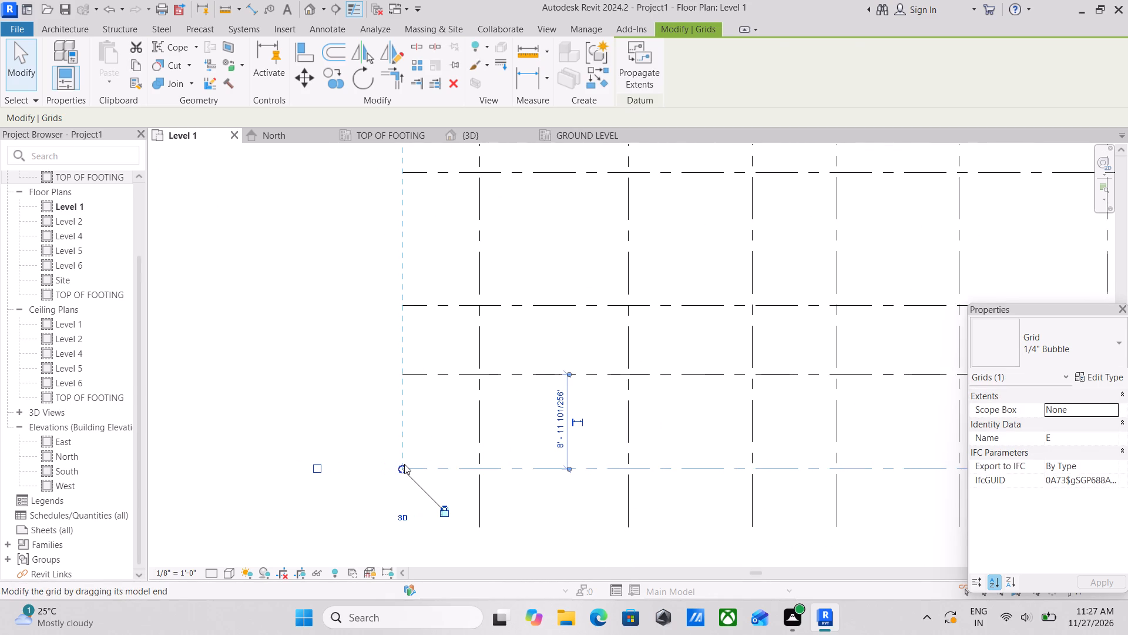
{"action": "key", "text": "Escape"}
{"action": "key", "text": "Escape"}
Compare the Level 1 floor plan's grid layout with the 3D view and the Ground Level structural plan.
{"action": "scroll", "coordinate": [557, 435], "scroll_direction": "down", "scroll_amount": 3}
{"action": "scroll", "coordinate": [613, 476], "scroll_direction": "down", "scroll_amount": 2}
{"action": "middle_click_drag", "start_coordinate": [622, 480], "coordinate": [561, 483]}
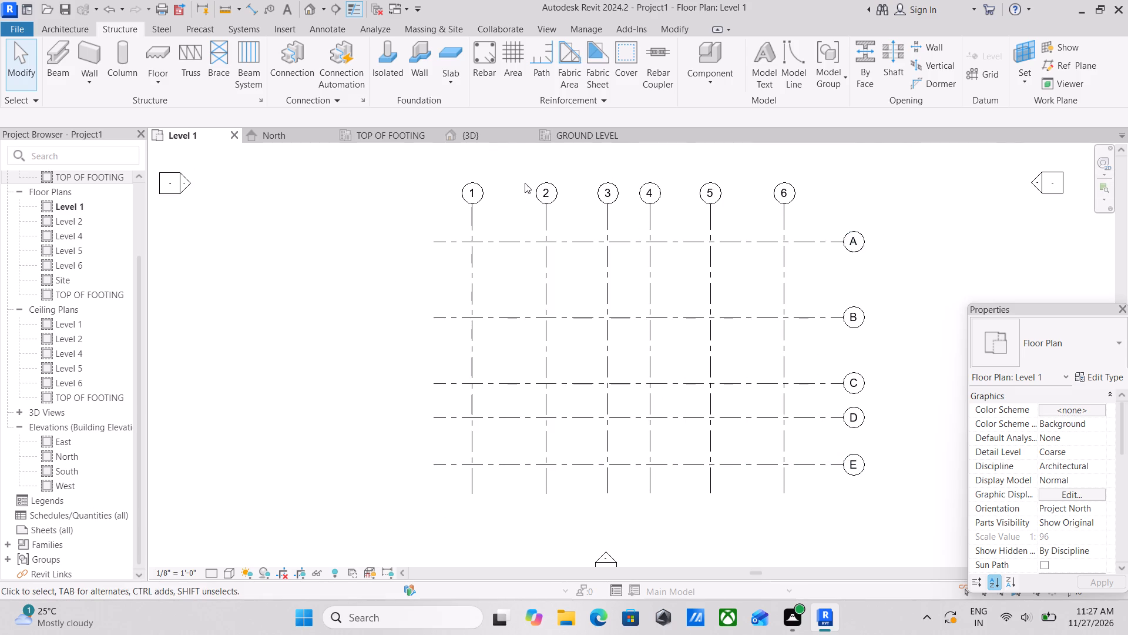
{"action": "scroll", "coordinate": [555, 152], "scroll_direction": "down", "scroll_amount": 1}
{"action": "left_click", "coordinate": [464, 134]}
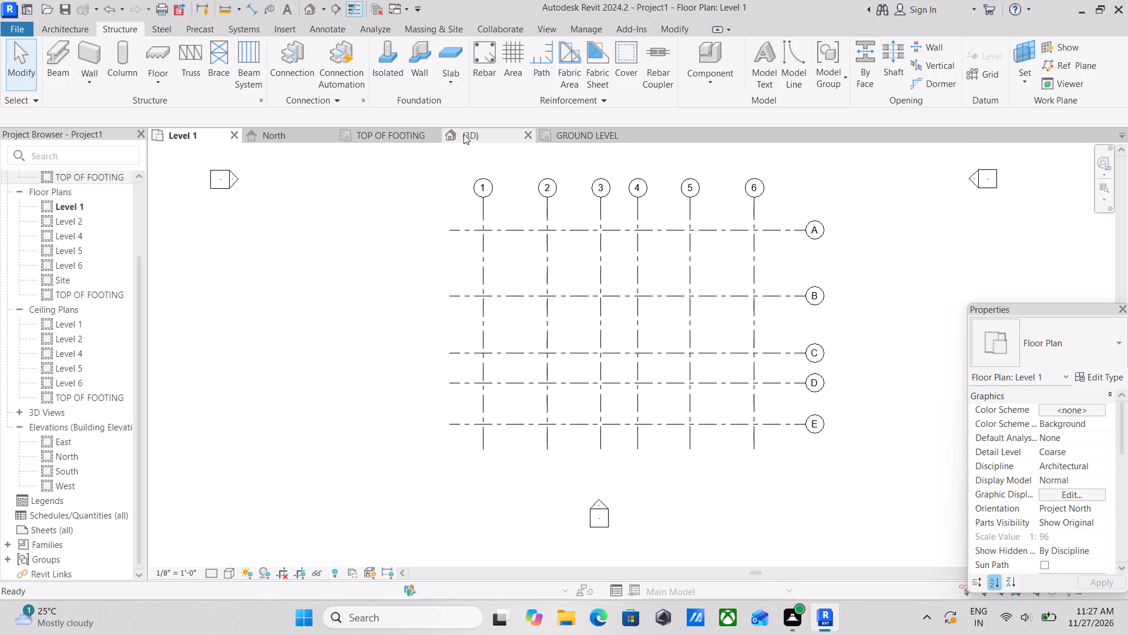
{"action": "middle_click_drag", "start_coordinate": [616, 405], "coordinate": [446, 288]}
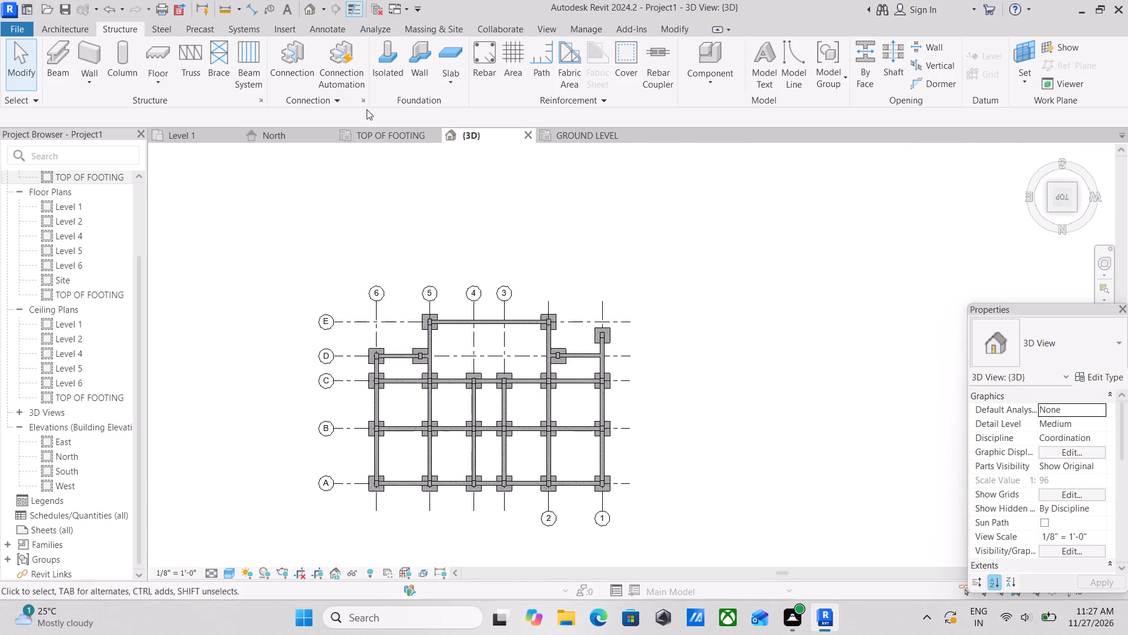
{"action": "left_click", "coordinate": [558, 133]}
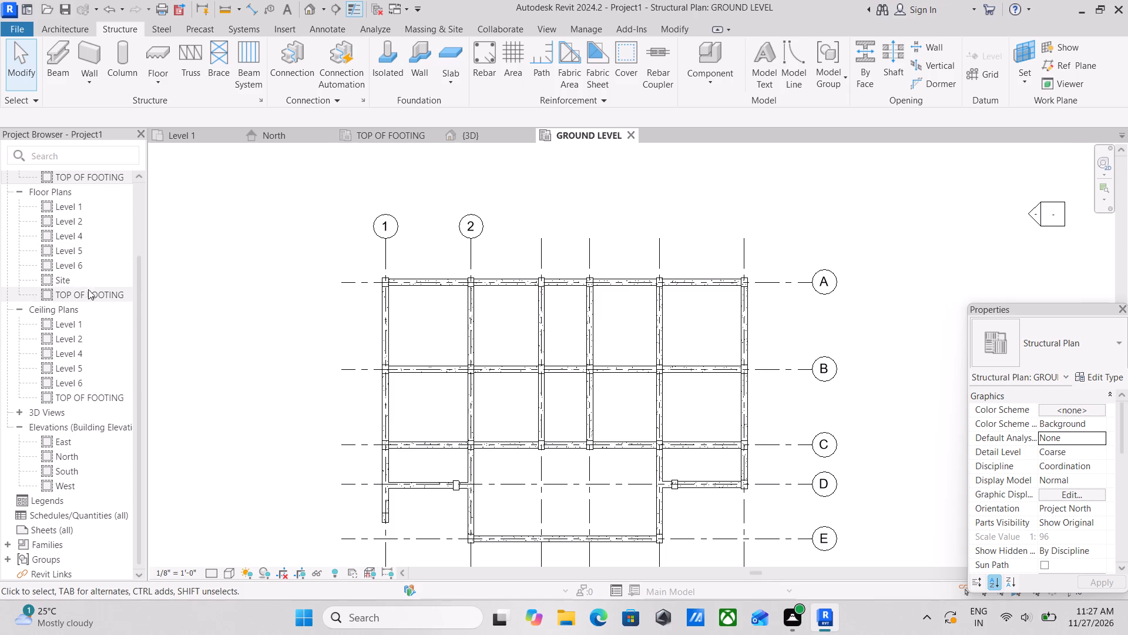
{"action": "scroll", "coordinate": [70, 332], "scroll_direction": "up", "scroll_amount": 1}
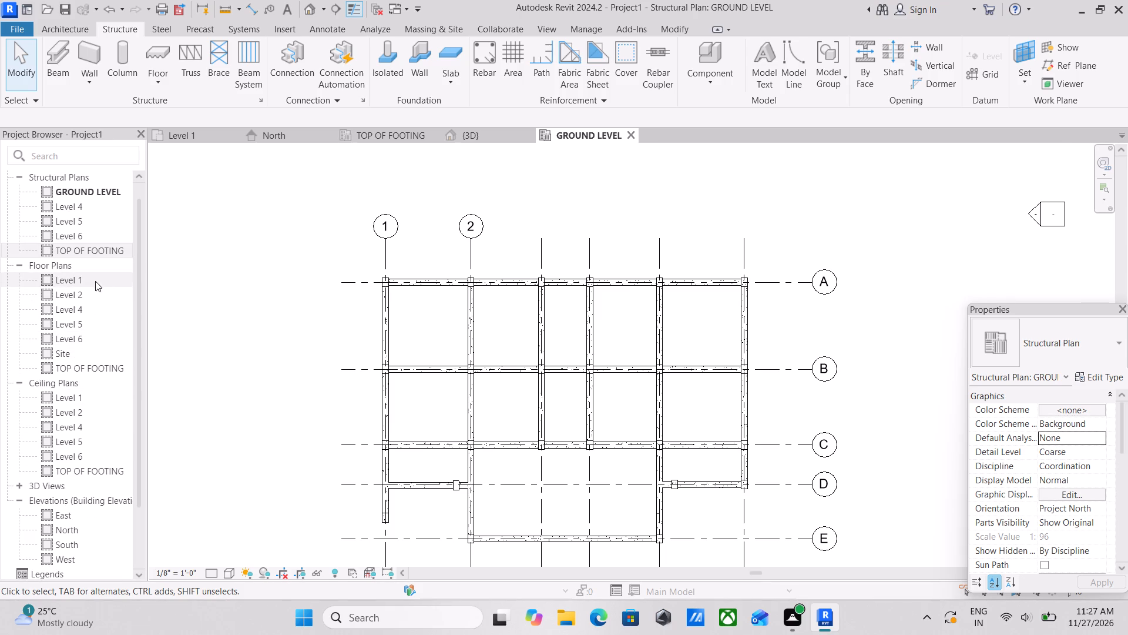
{"action": "double_click", "coordinate": [82, 282]}
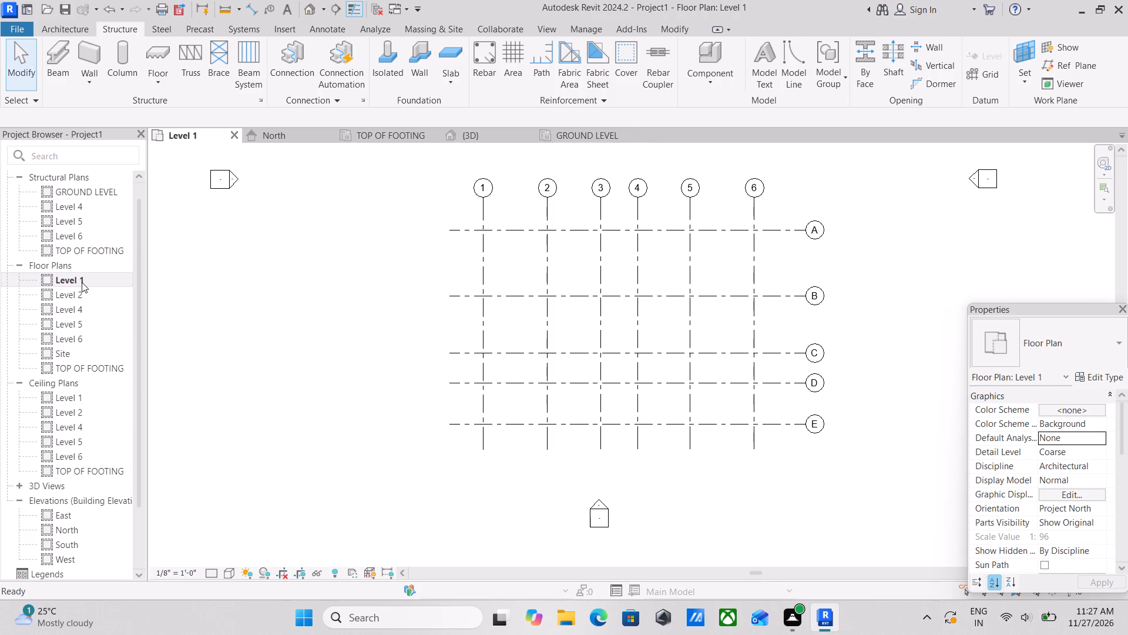
{"action": "middle_click_drag", "start_coordinate": [374, 271], "coordinate": [345, 349]}
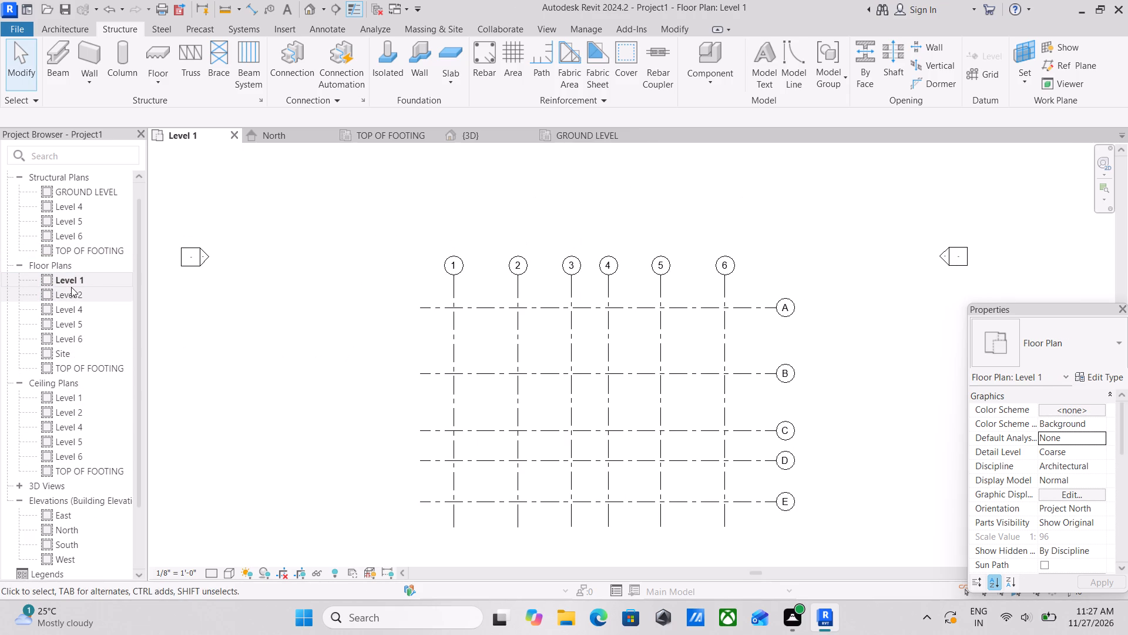
{"action": "scroll", "coordinate": [66, 370], "scroll_direction": "down", "scroll_amount": 1}
{"action": "scroll", "coordinate": [66, 370], "scroll_direction": "up", "scroll_amount": 1}
{"action": "scroll", "coordinate": [335, 337], "scroll_direction": "down", "scroll_amount": 1}
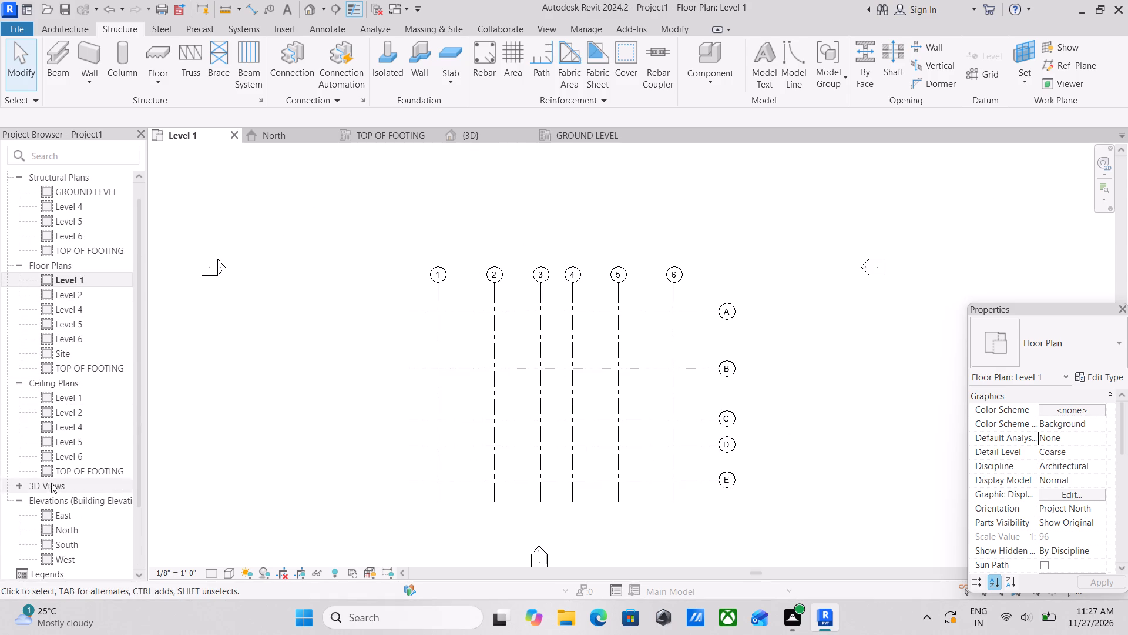
{"action": "scroll", "coordinate": [53, 483], "scroll_direction": "down", "scroll_amount": 2}
Examine the level lines, grids and ground level frame in the North elevation.
{"action": "double_click", "coordinate": [53, 459]}
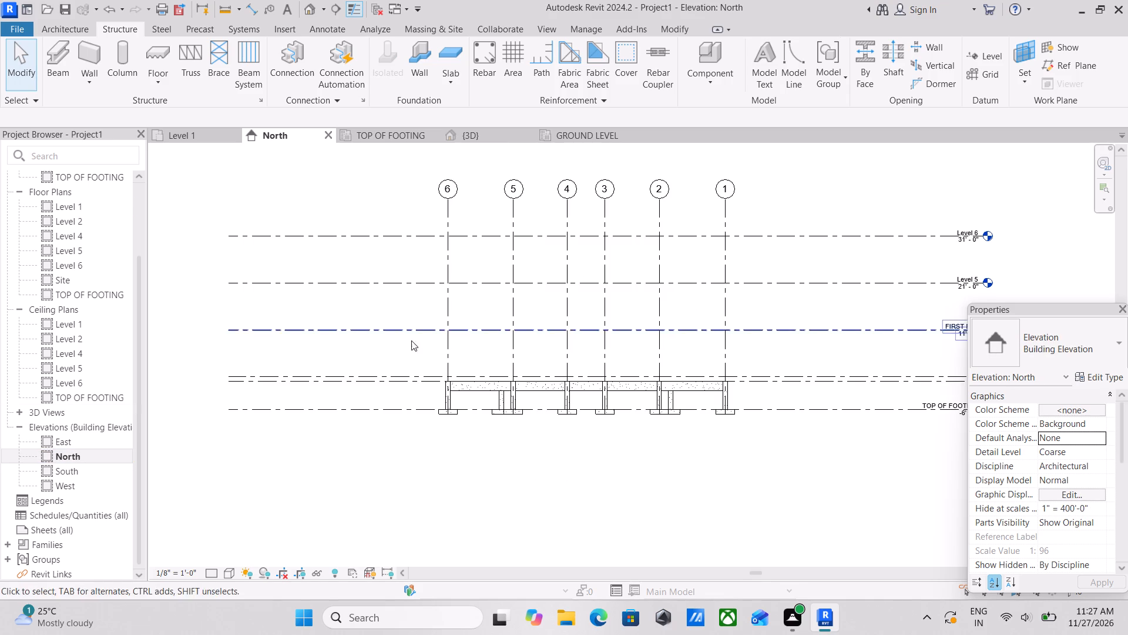
{"action": "middle_click_drag", "start_coordinate": [486, 373], "coordinate": [254, 362]}
{"action": "scroll", "coordinate": [598, 351], "scroll_direction": "up", "scroll_amount": 2}
{"action": "middle_click_drag", "start_coordinate": [598, 351], "coordinate": [508, 365]}
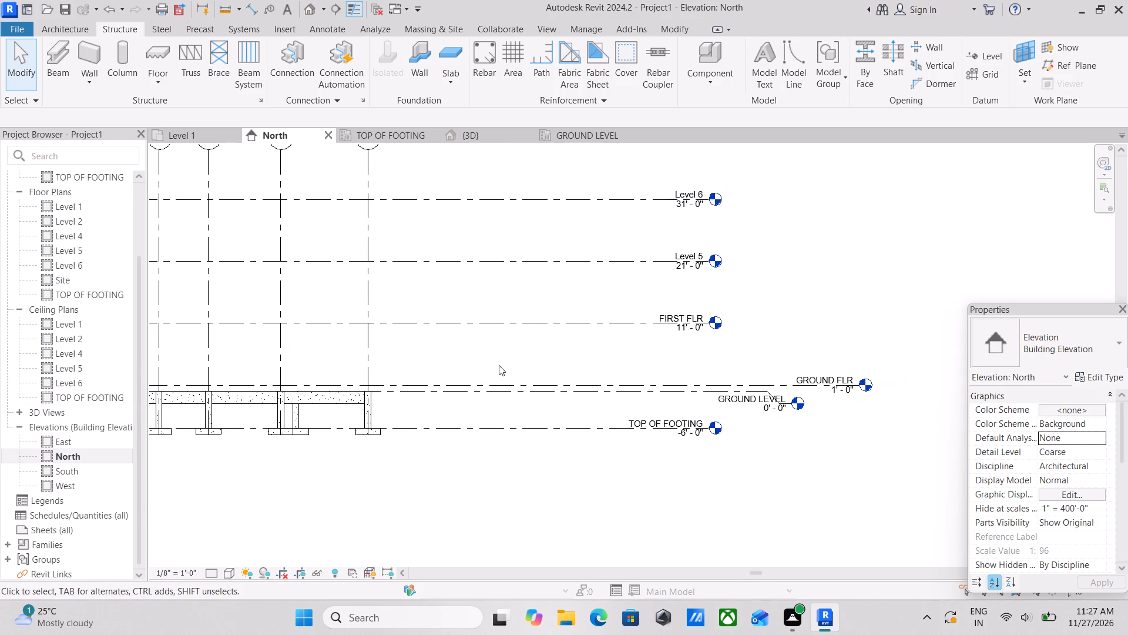
{"action": "scroll", "coordinate": [515, 368], "scroll_direction": "down", "scroll_amount": 1}
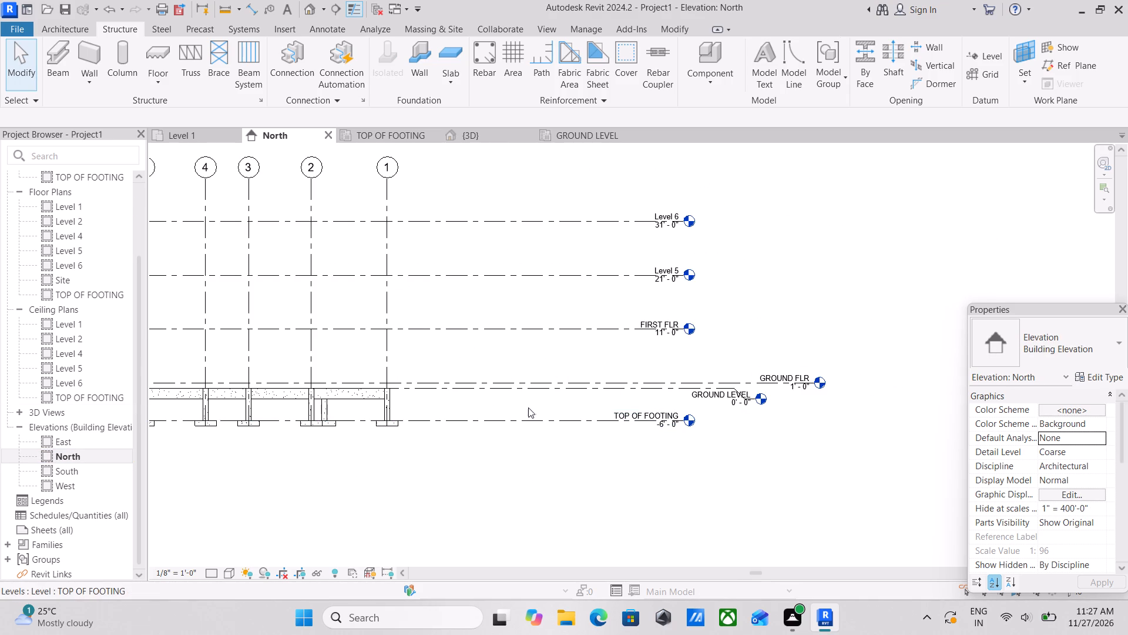
{"action": "middle_click_drag", "start_coordinate": [529, 407], "coordinate": [582, 425]}
{"action": "middle_click_drag", "start_coordinate": [515, 424], "coordinate": [550, 432]}
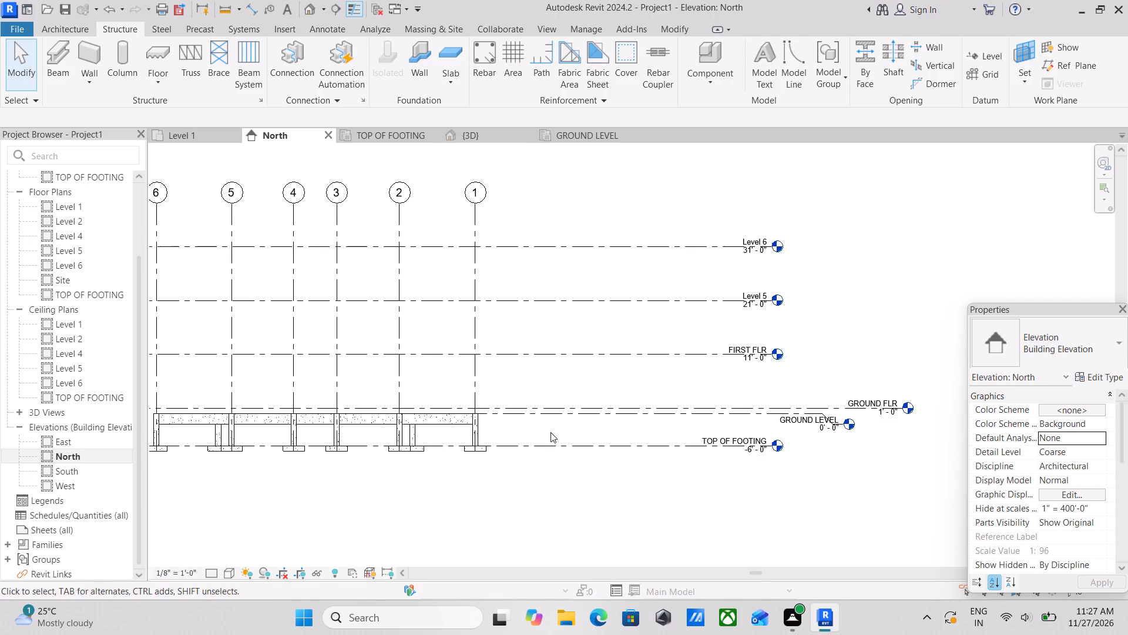
{"action": "middle_click_drag", "start_coordinate": [540, 431], "coordinate": [604, 435]}
{"action": "scroll", "coordinate": [681, 413], "scroll_direction": "up", "scroll_amount": 2}
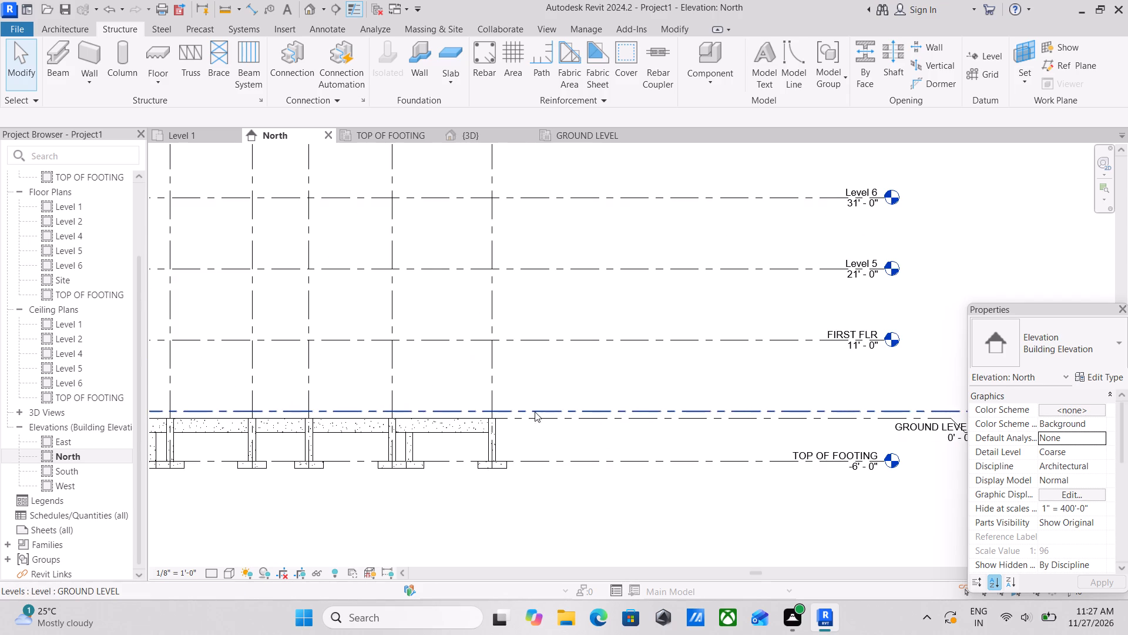
{"action": "middle_click_drag", "start_coordinate": [544, 410], "coordinate": [664, 414]}
{"action": "middle_click_drag", "start_coordinate": [490, 387], "coordinate": [631, 387]}
{"action": "scroll", "coordinate": [504, 387], "scroll_direction": "down", "scroll_amount": 2}
{"action": "middle_click_drag", "start_coordinate": [504, 387], "coordinate": [583, 415]}
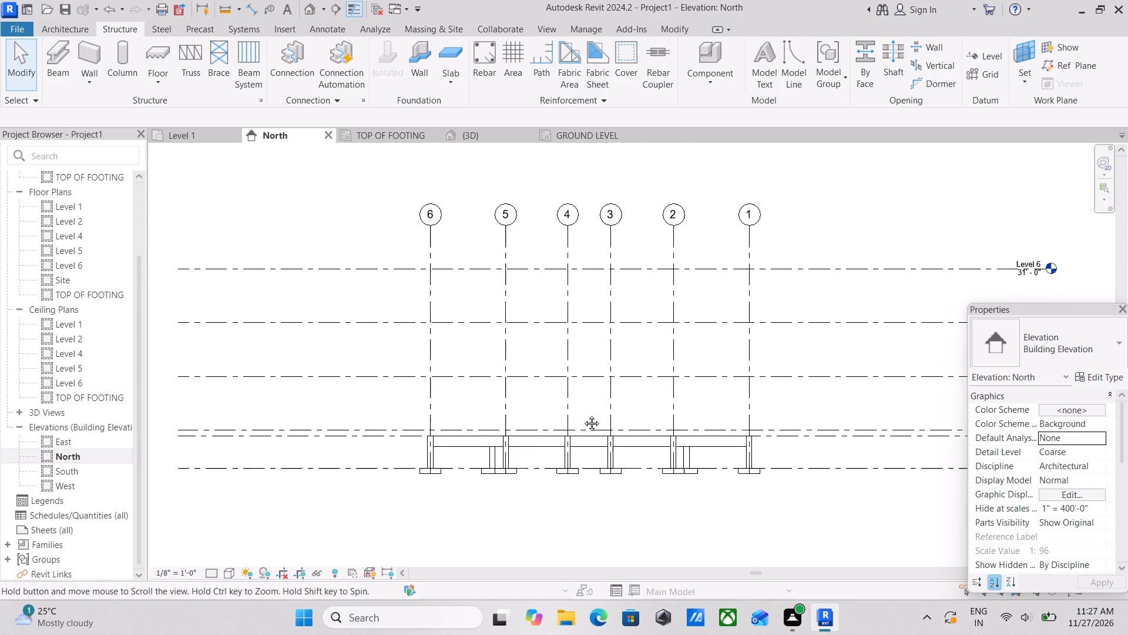
{"action": "middle_click_drag", "start_coordinate": [583, 415], "coordinate": [592, 415]}
{"action": "middle_click_drag", "start_coordinate": [475, 391], "coordinate": [501, 407]}
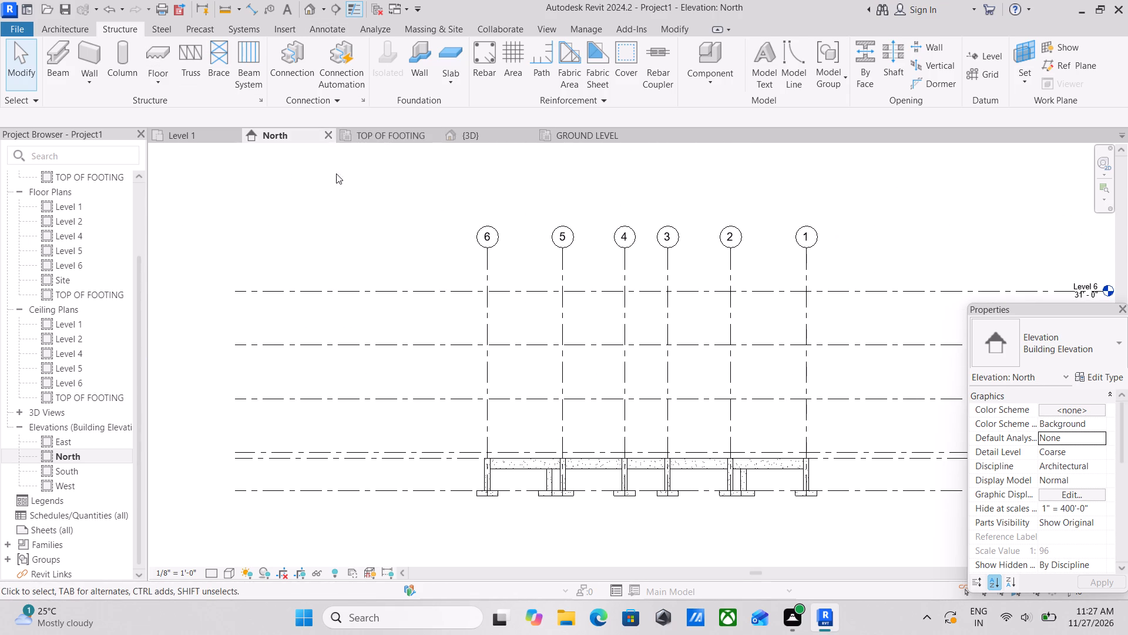
{"action": "middle_click_drag", "start_coordinate": [535, 296], "coordinate": [376, 263]}
{"action": "middle_click_drag", "start_coordinate": [660, 265], "coordinate": [518, 264]}
{"action": "middle_click_drag", "start_coordinate": [443, 284], "coordinate": [505, 298]}
{"action": "middle_click_drag", "start_coordinate": [366, 280], "coordinate": [450, 259]}
{"action": "scroll", "coordinate": [332, 271], "scroll_direction": "up", "scroll_amount": 4}
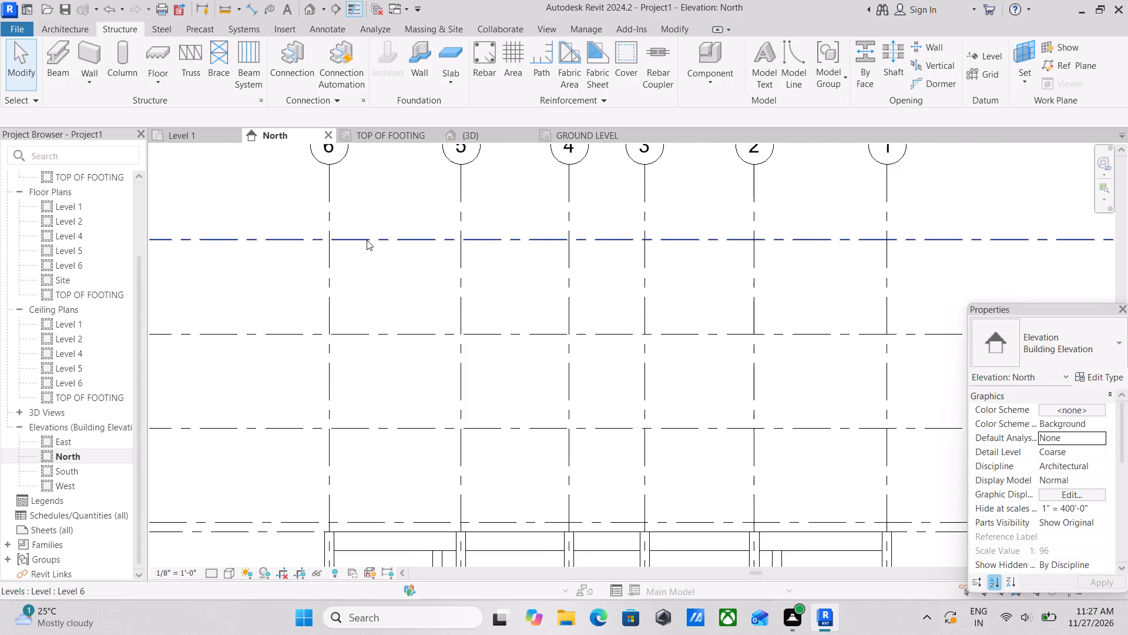
{"action": "scroll", "coordinate": [367, 240], "scroll_direction": "up", "scroll_amount": 1}
{"action": "middle_click_drag", "start_coordinate": [446, 348], "coordinate": [318, 330]}
{"action": "scroll", "coordinate": [325, 329], "scroll_direction": "down", "scroll_amount": 2}
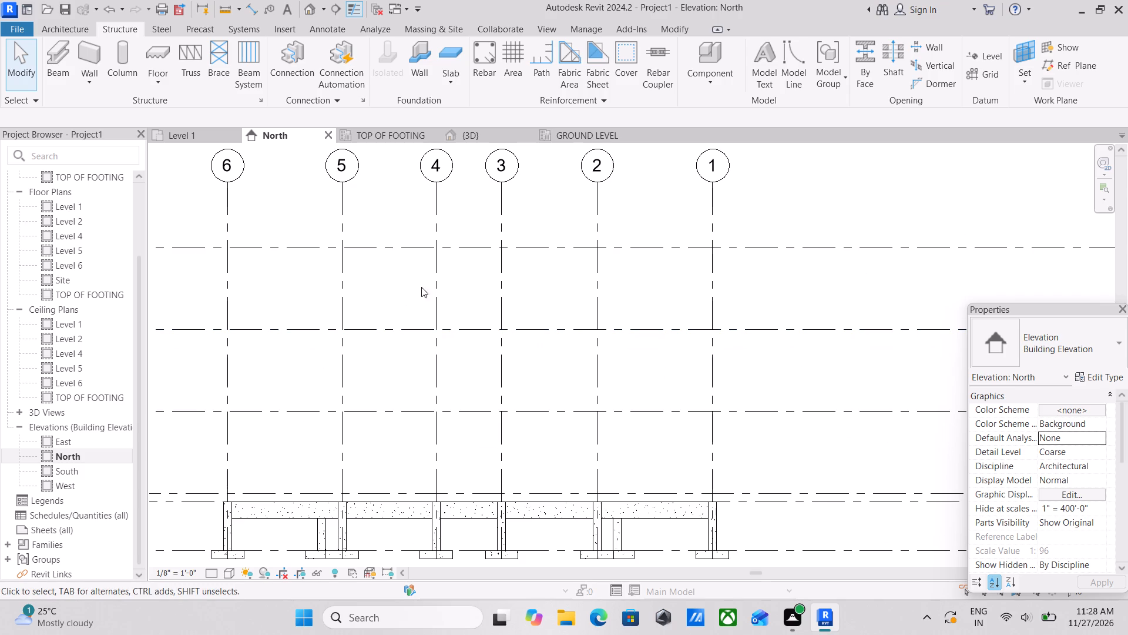
{"action": "scroll", "coordinate": [476, 316], "scroll_direction": "down", "scroll_amount": 3}
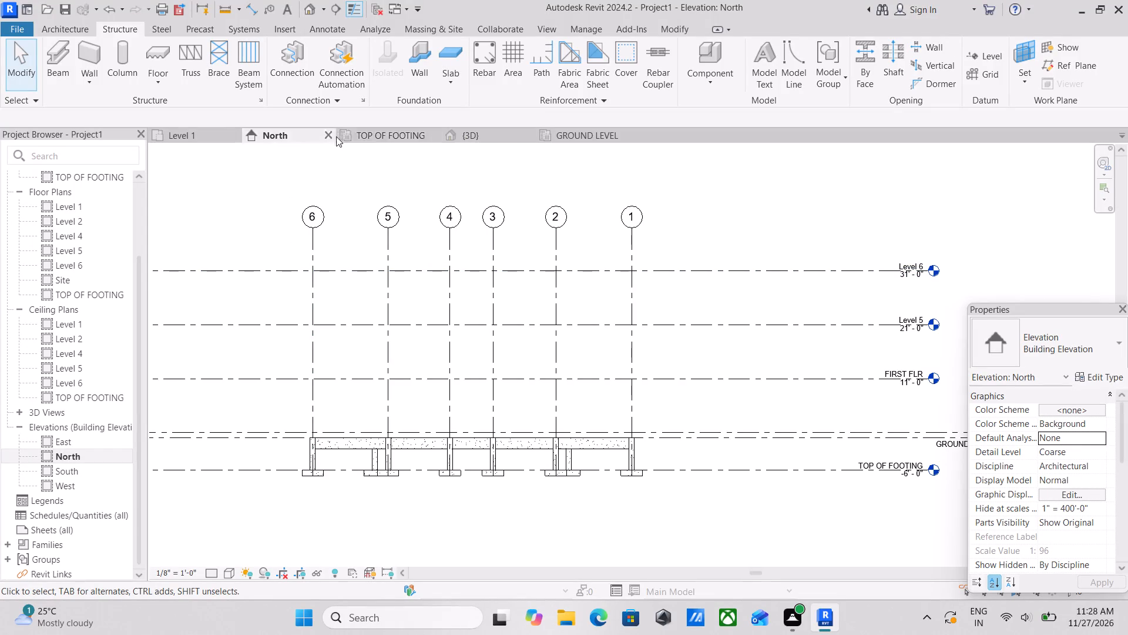
Review the frame in the 3D view, the Level 1 floor plan and the Ground Level structural plan.
{"action": "left_click", "coordinate": [486, 133]}
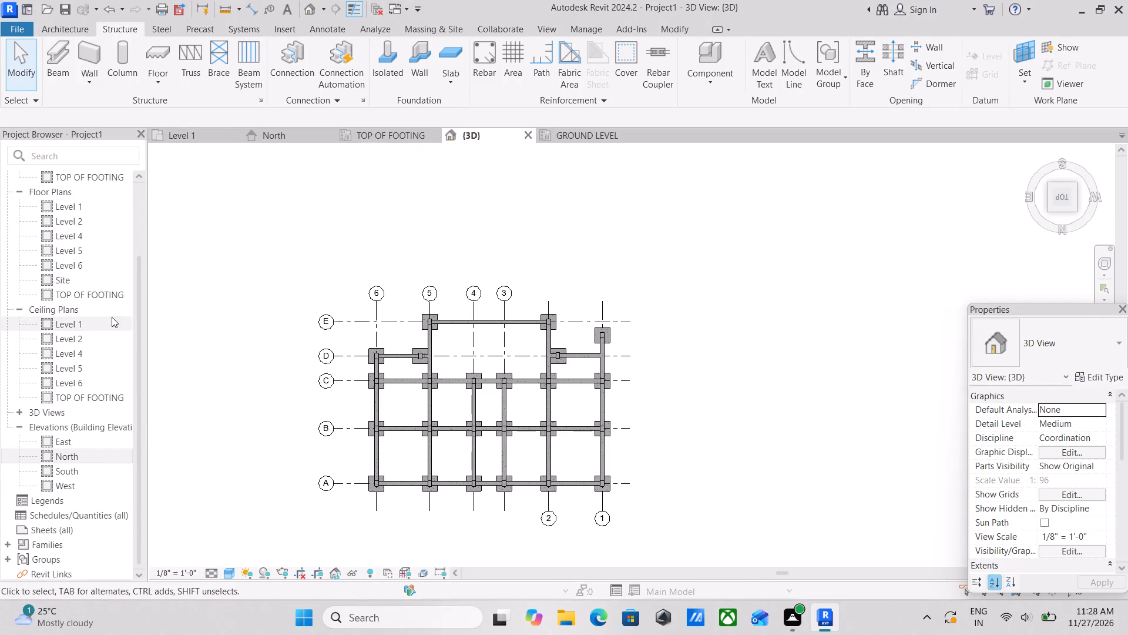
{"action": "scroll", "coordinate": [112, 317], "scroll_direction": "up", "scroll_amount": 2}
{"action": "scroll", "coordinate": [116, 312], "scroll_direction": "down", "scroll_amount": 2}
{"action": "scroll", "coordinate": [65, 396], "scroll_direction": "up", "scroll_amount": 2}
{"action": "scroll", "coordinate": [89, 388], "scroll_direction": "down", "scroll_amount": 2}
{"action": "scroll", "coordinate": [525, 310], "scroll_direction": "up", "scroll_amount": 2}
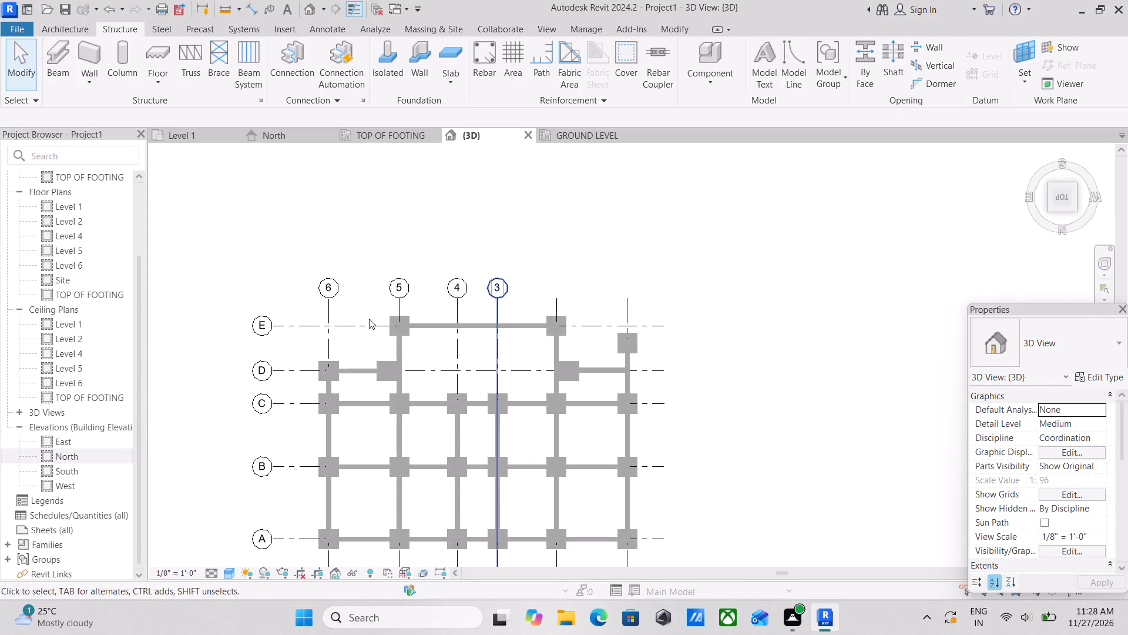
{"action": "double_click", "coordinate": [76, 209]}
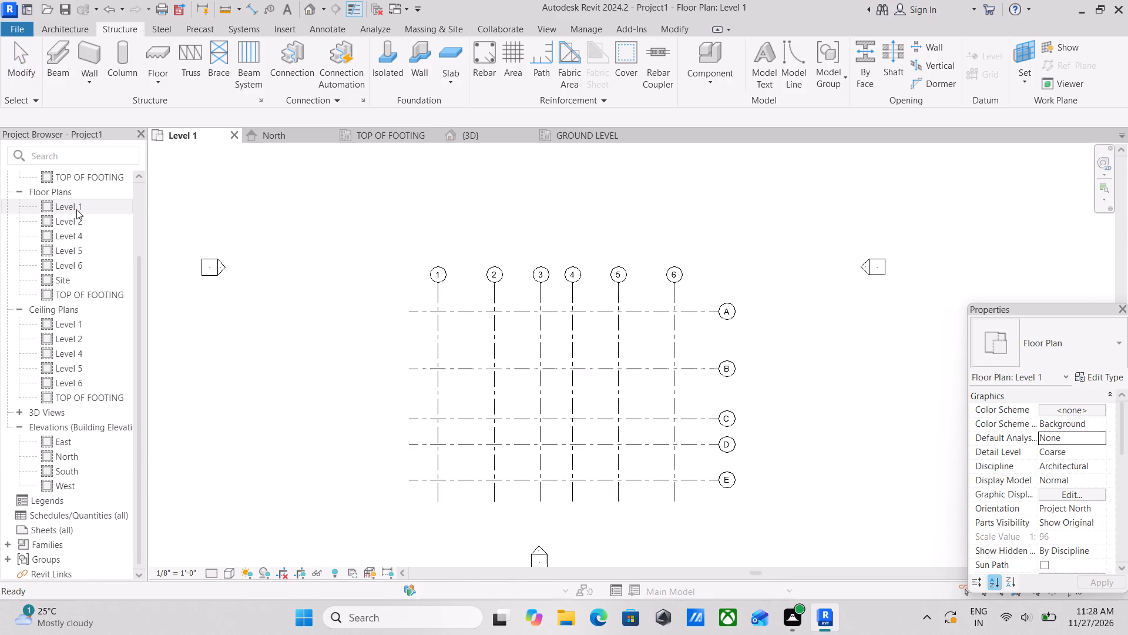
{"action": "middle_click_drag", "start_coordinate": [395, 325], "coordinate": [287, 338]}
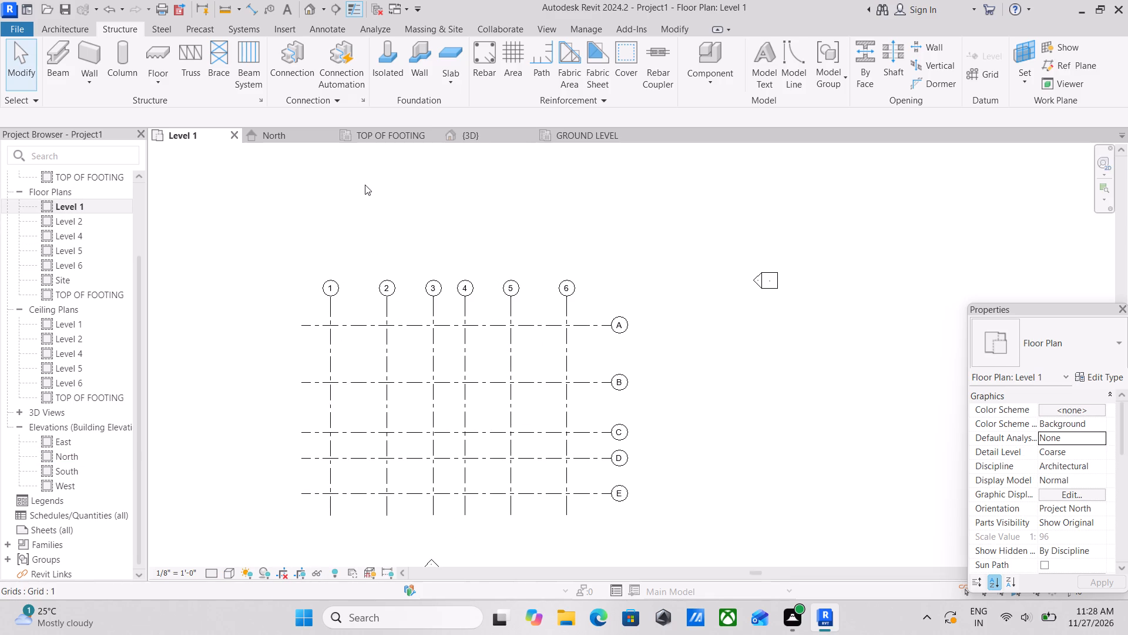
{"action": "left_click", "coordinate": [566, 133]}
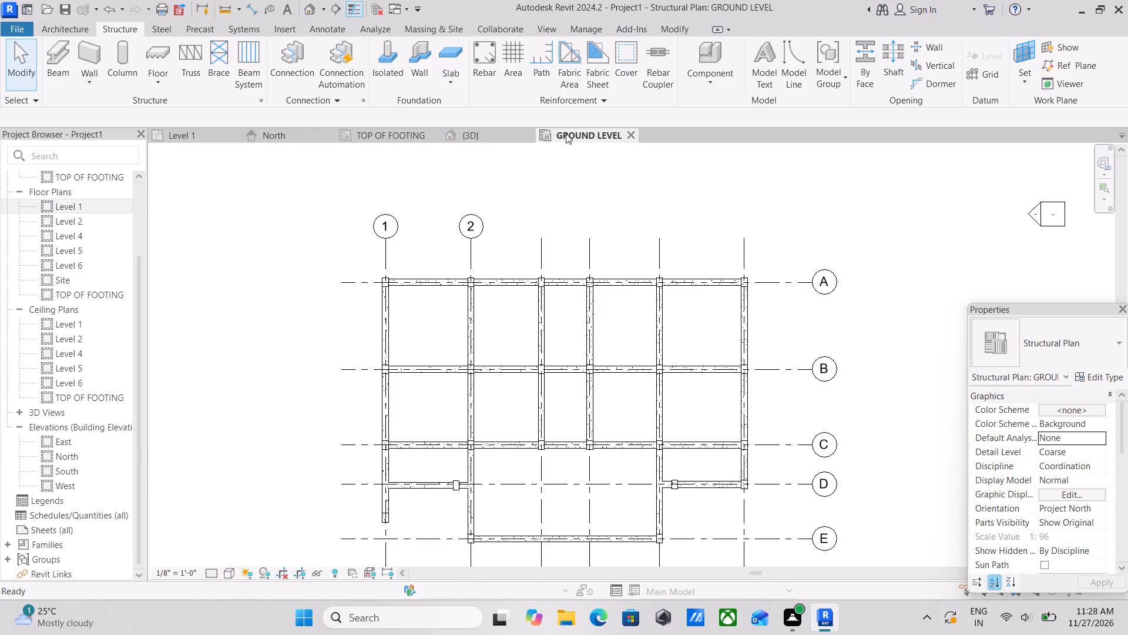
Reset the temporary hide/isolate in the Top of Footing structural plan so all hidden elements are shown.
{"action": "left_click", "coordinate": [406, 133]}
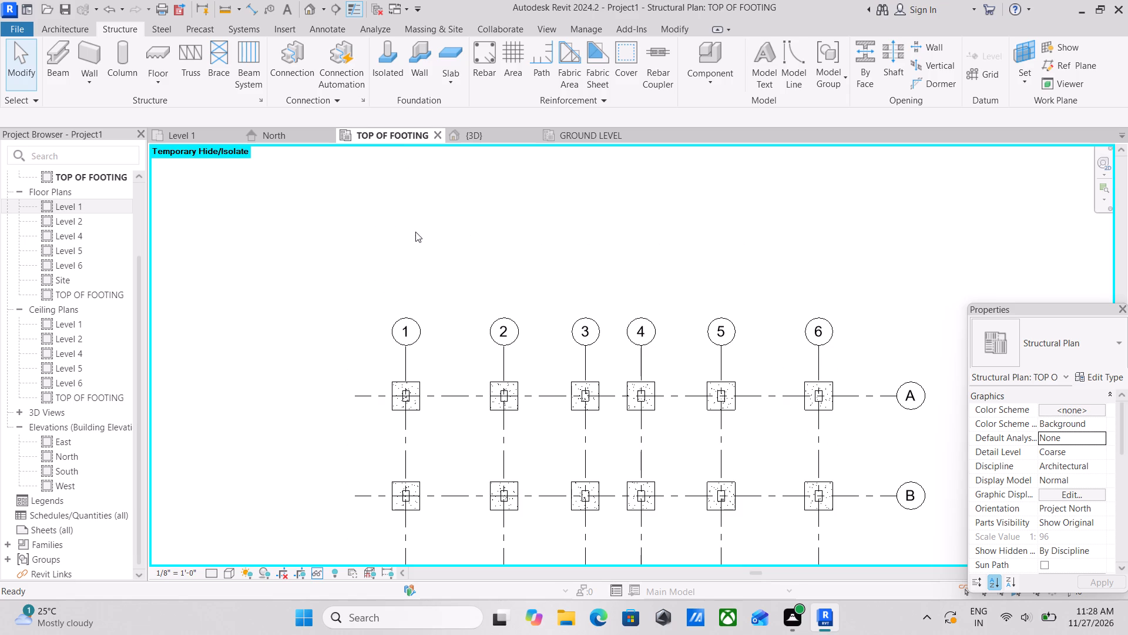
{"action": "key", "text": "h"}
{"action": "key", "text": "r"}
{"action": "scroll", "coordinate": [522, 295], "scroll_direction": "down", "scroll_amount": 2}
{"action": "middle_click_drag", "start_coordinate": [511, 295], "coordinate": [333, 372]}
Copy the reference floor plan image from the Top of Footing plan and paste it aligned to the Floor Plan: Level 1 view.
{"action": "left_click", "coordinate": [579, 255]}
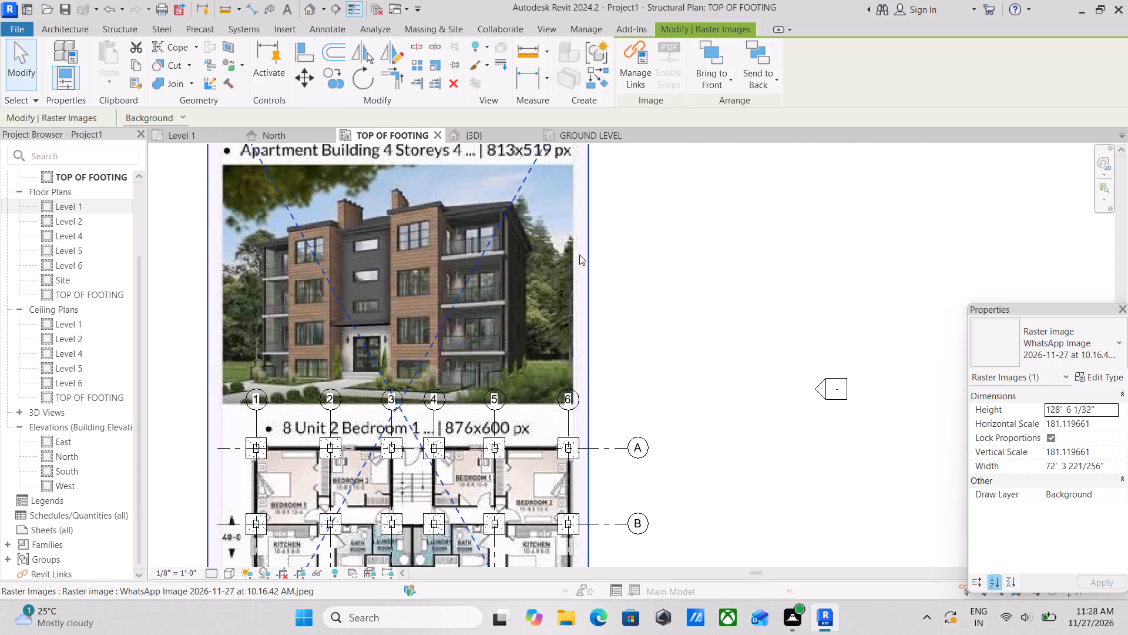
{"action": "left_click", "coordinate": [141, 61]}
{"action": "left_click", "coordinate": [120, 82]}
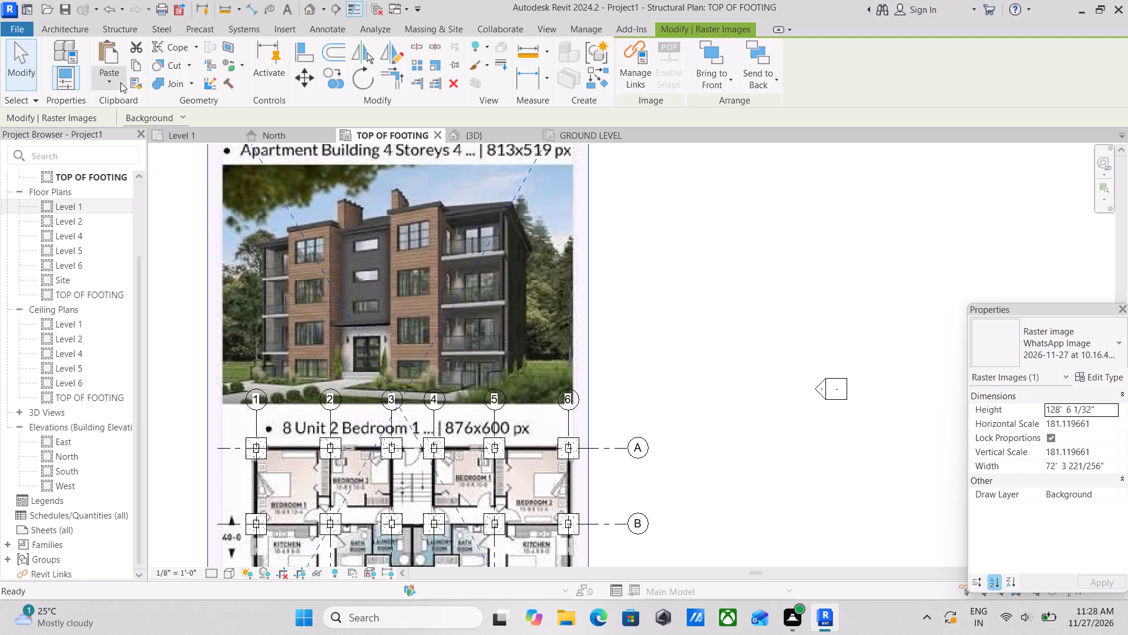
{"action": "left_click", "coordinate": [139, 165]}
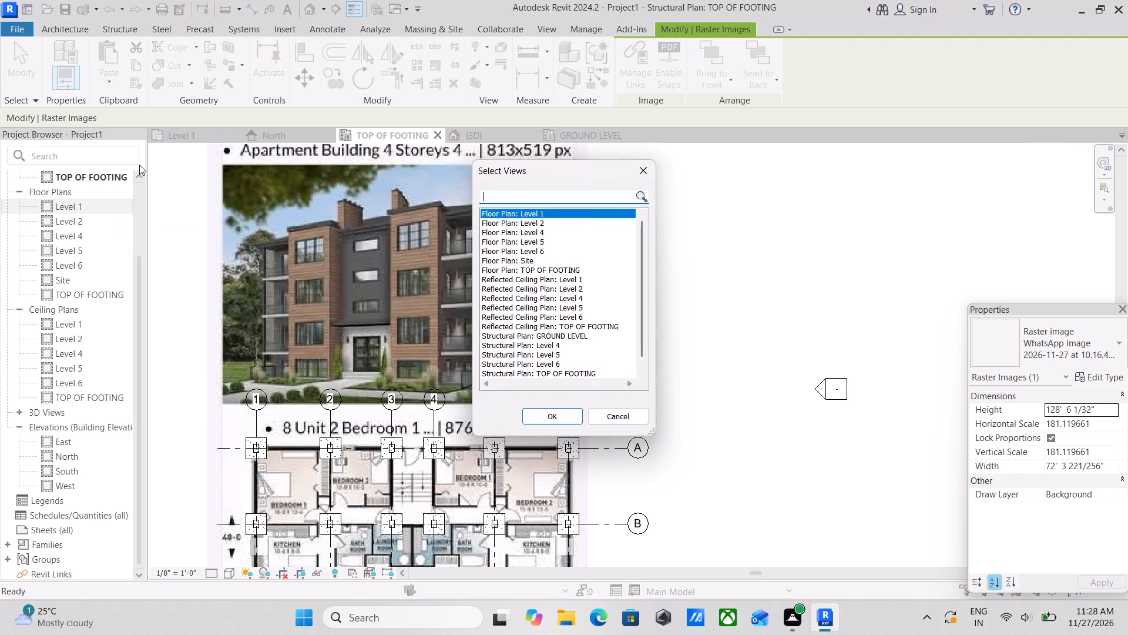
{"action": "scroll", "coordinate": [563, 247], "scroll_direction": "down", "scroll_amount": 1}
{"action": "left_click", "coordinate": [546, 415]}
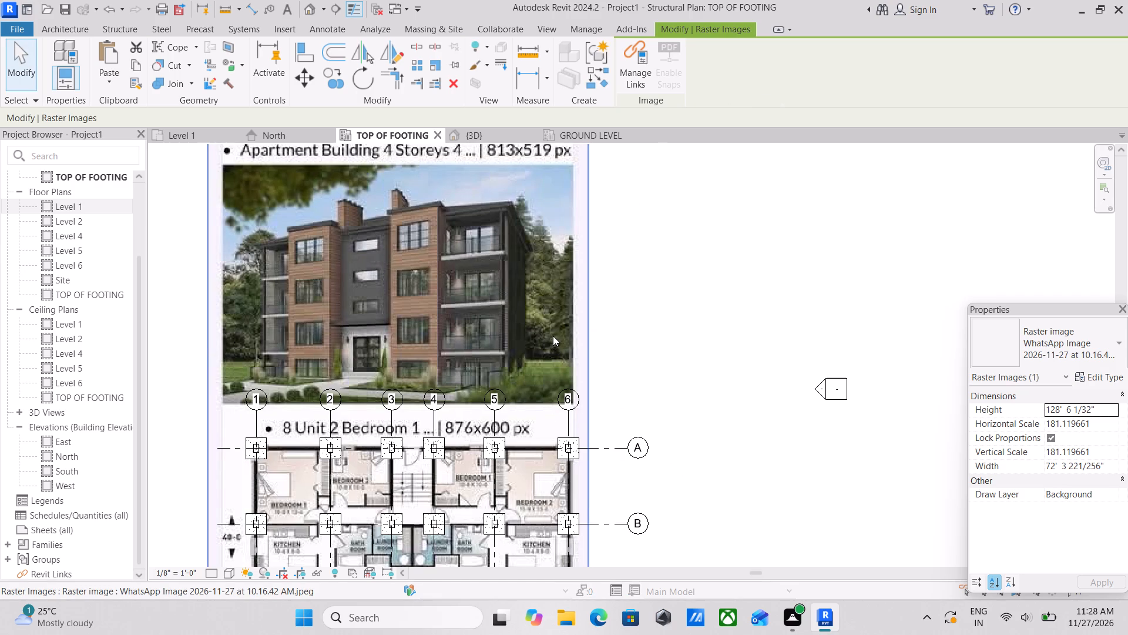
{"action": "scroll", "coordinate": [553, 336], "scroll_direction": "down", "scroll_amount": 2}
Examine the pasted reference image's alignment with the grids in the Level 1 floor plan.
{"action": "double_click", "coordinate": [190, 132]}
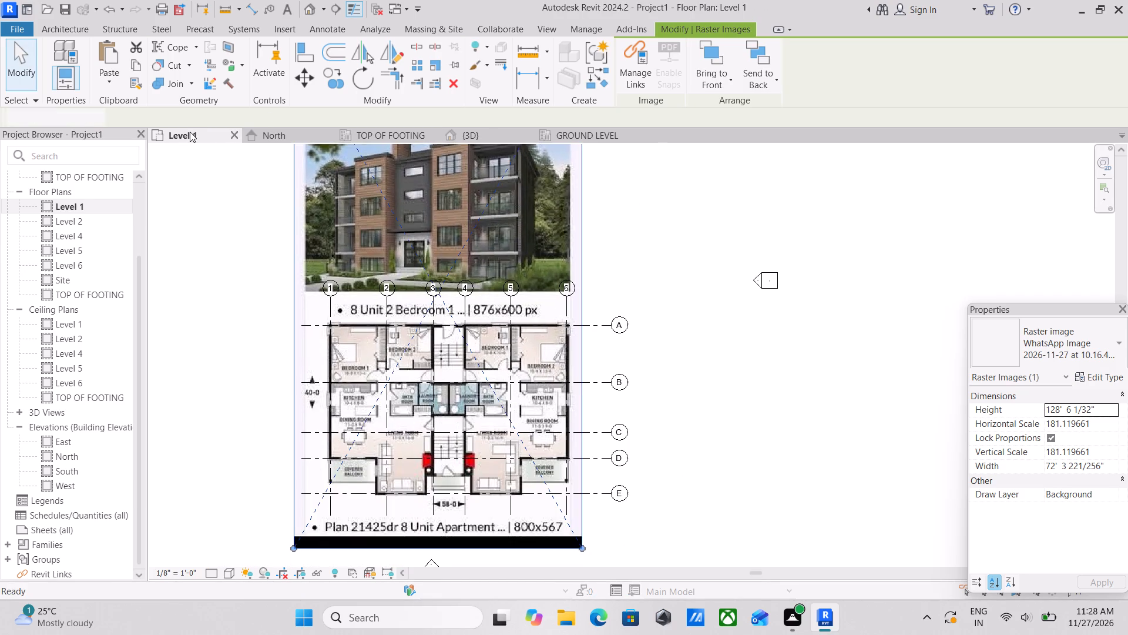
{"action": "scroll", "coordinate": [437, 321], "scroll_direction": "up", "scroll_amount": 2}
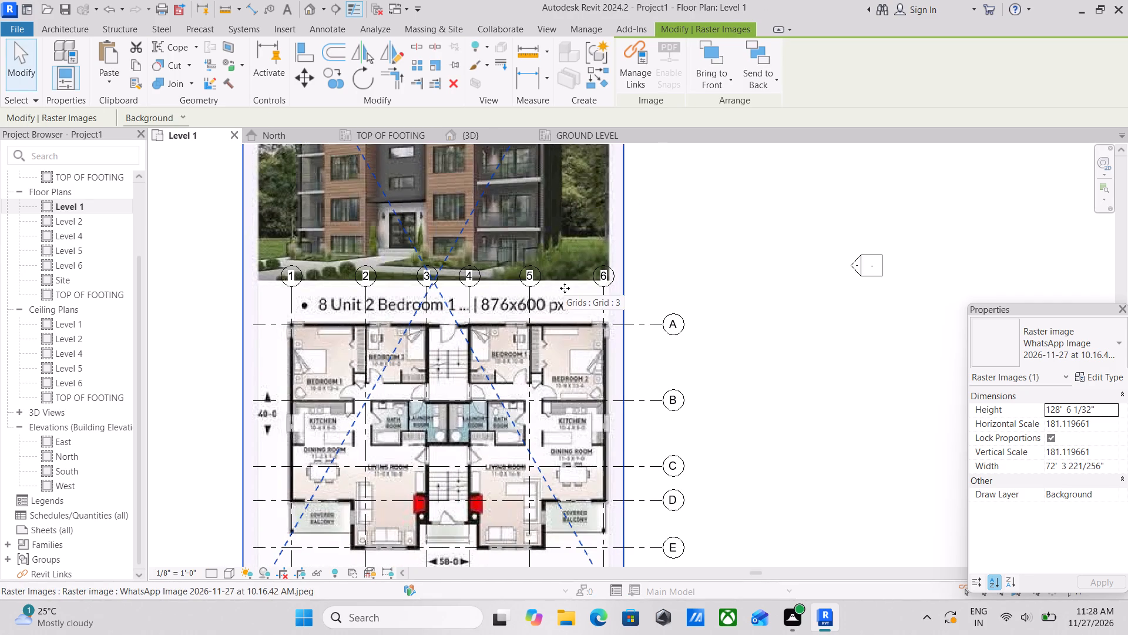
{"action": "middle_click_drag", "start_coordinate": [565, 288], "coordinate": [566, 323]}
{"action": "middle_click_drag", "start_coordinate": [573, 277], "coordinate": [565, 331]}
{"action": "scroll", "coordinate": [573, 308], "scroll_direction": "down", "scroll_amount": 3}
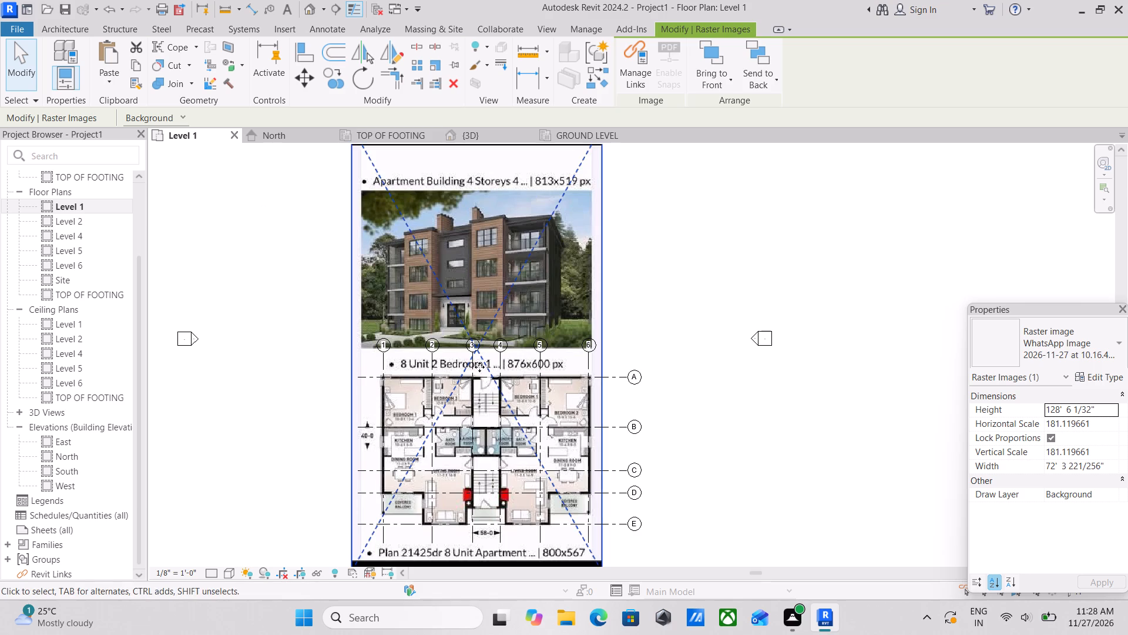
{"action": "scroll", "coordinate": [651, 395], "scroll_direction": "up", "scroll_amount": 2}
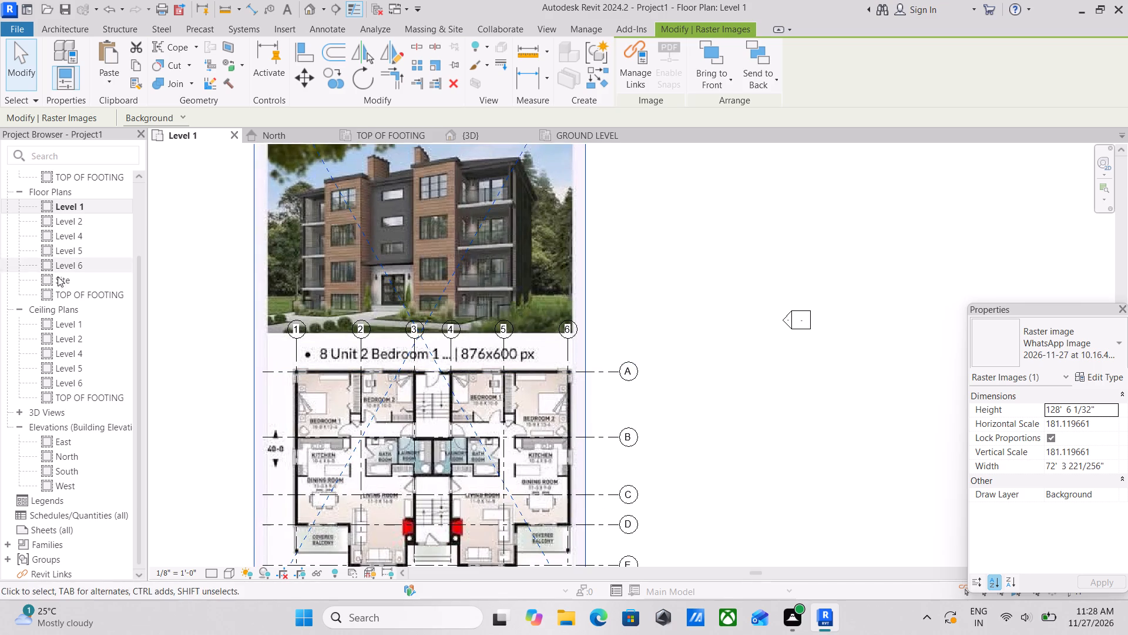
{"action": "scroll", "coordinate": [428, 293], "scroll_direction": "down", "scroll_amount": 2}
{"action": "middle_click_drag", "start_coordinate": [360, 302], "coordinate": [435, 315]}
{"action": "scroll", "coordinate": [449, 448], "scroll_direction": "up", "scroll_amount": 2}
{"action": "scroll", "coordinate": [418, 359], "scroll_direction": "up", "scroll_amount": 2}
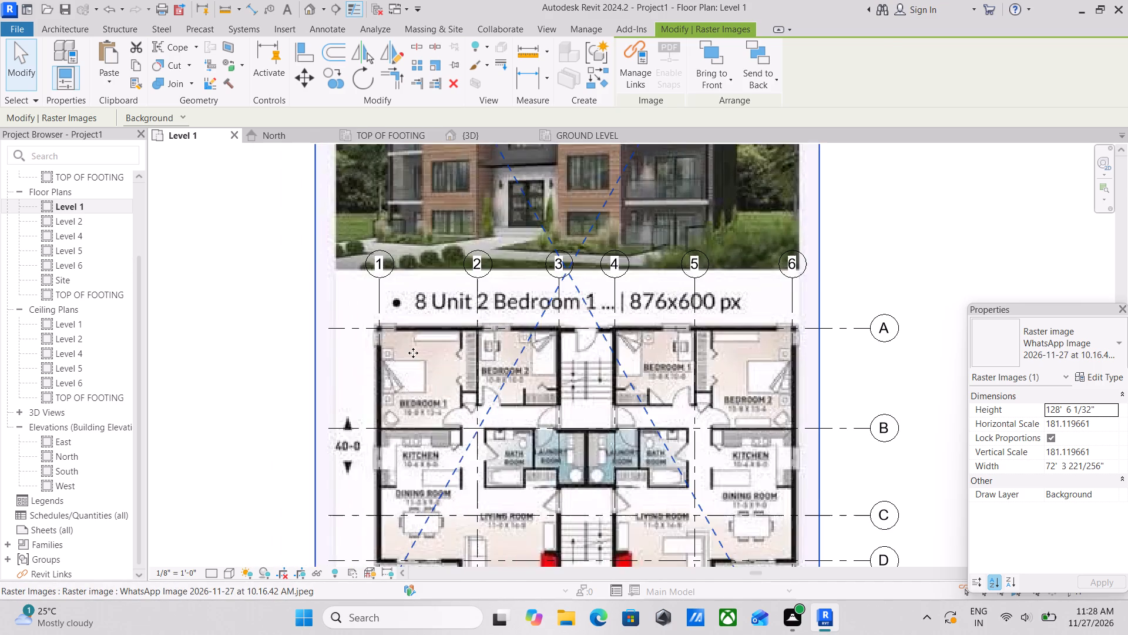
{"action": "scroll", "coordinate": [413, 353], "scroll_direction": "up", "scroll_amount": 4}
{"action": "scroll", "coordinate": [471, 337], "scroll_direction": "up", "scroll_amount": 2}
{"action": "middle_click_drag", "start_coordinate": [393, 348], "coordinate": [401, 377]}
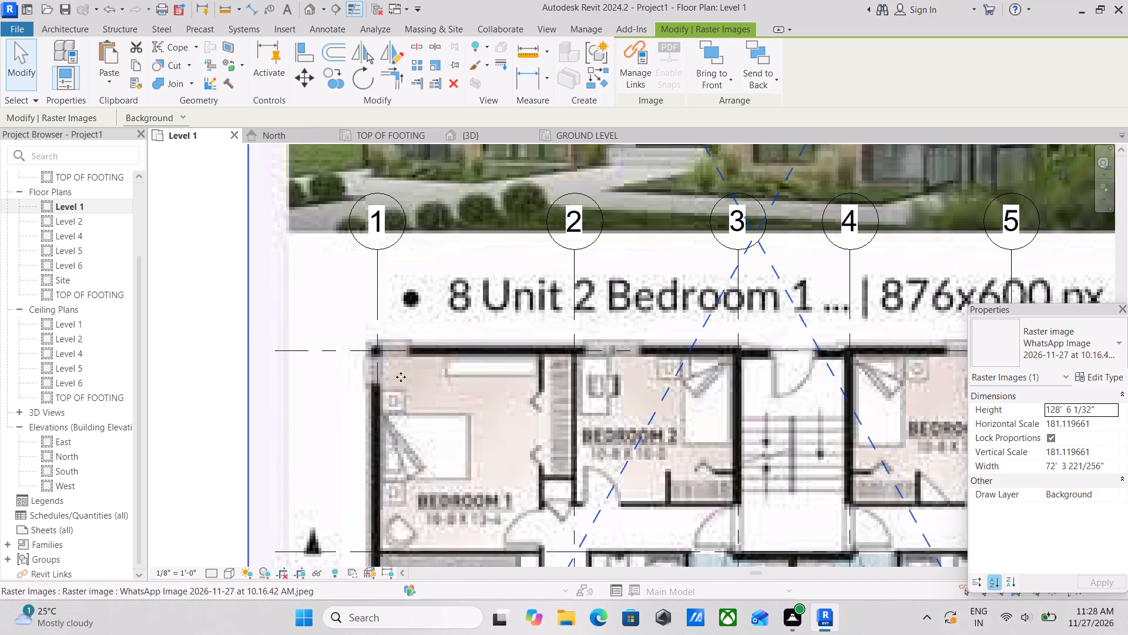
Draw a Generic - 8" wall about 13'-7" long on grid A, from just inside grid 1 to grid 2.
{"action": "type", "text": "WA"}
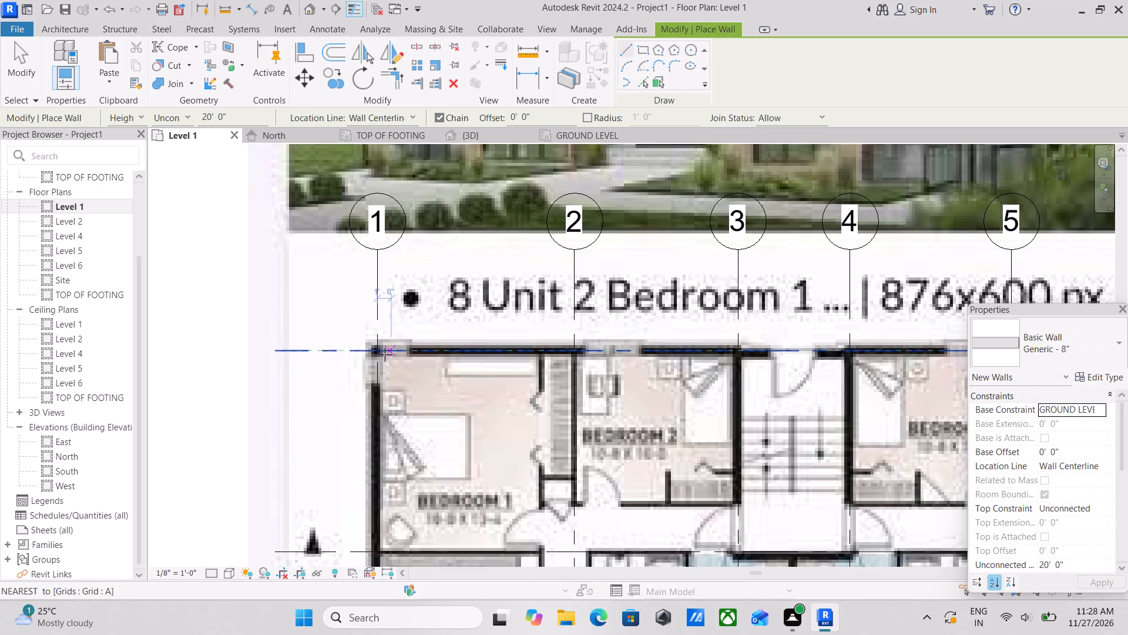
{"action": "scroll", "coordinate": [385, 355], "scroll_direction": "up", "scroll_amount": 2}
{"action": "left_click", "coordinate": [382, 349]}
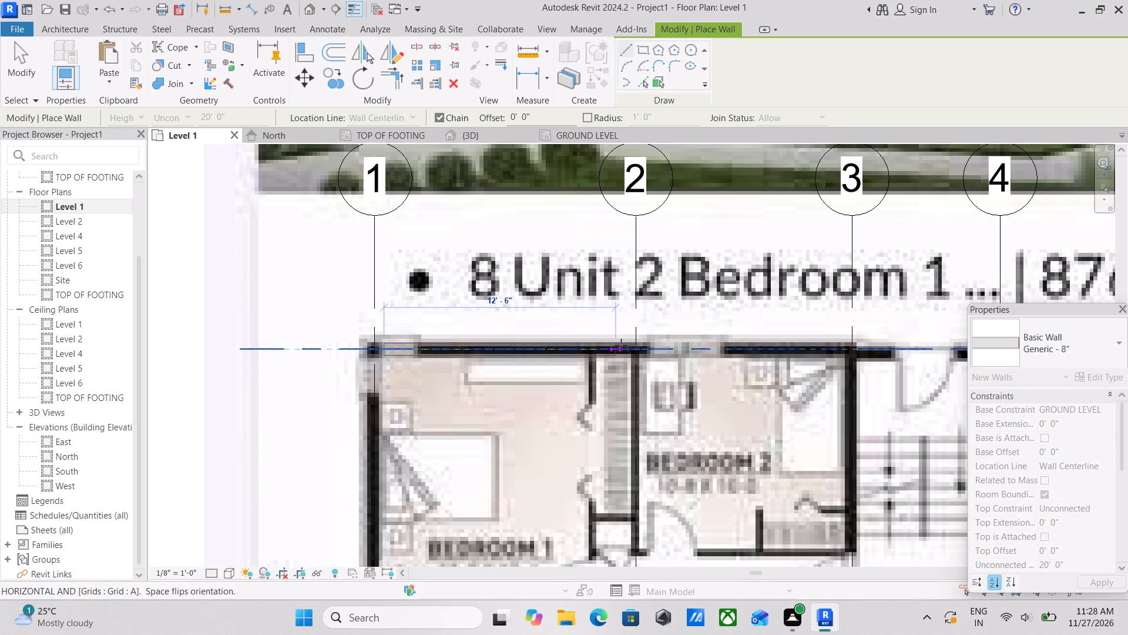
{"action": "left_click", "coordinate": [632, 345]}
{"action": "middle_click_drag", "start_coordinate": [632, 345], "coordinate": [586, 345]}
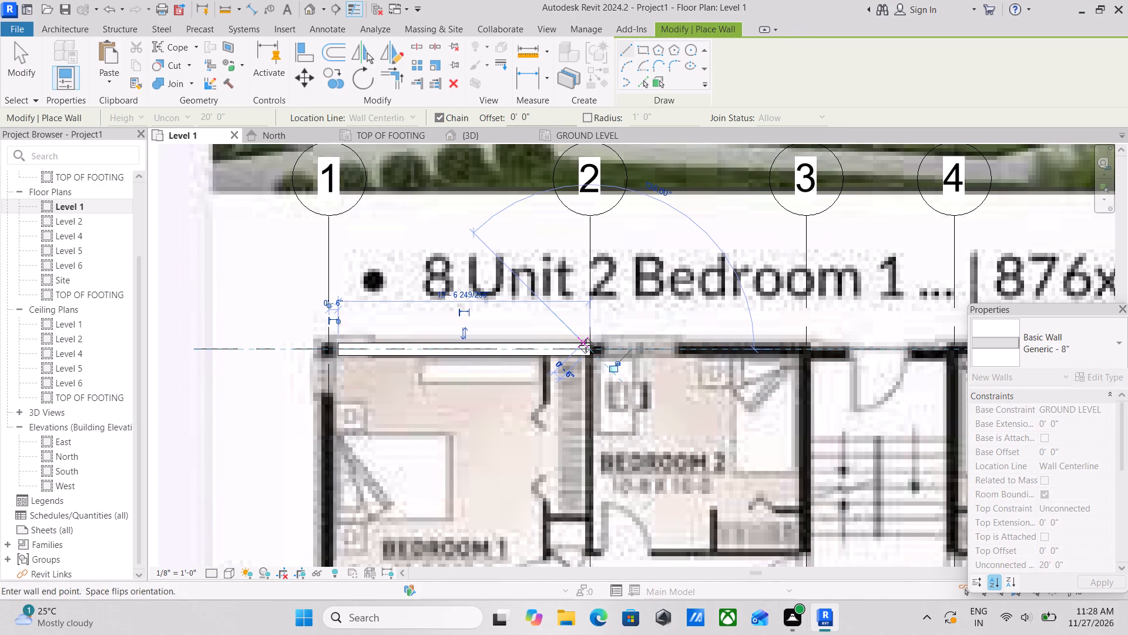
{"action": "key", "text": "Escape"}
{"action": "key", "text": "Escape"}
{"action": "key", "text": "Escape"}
Inspect the new wall in the 3D view, checking its base and height against the ground level beams and level lines.
{"action": "left_click", "coordinate": [460, 130]}
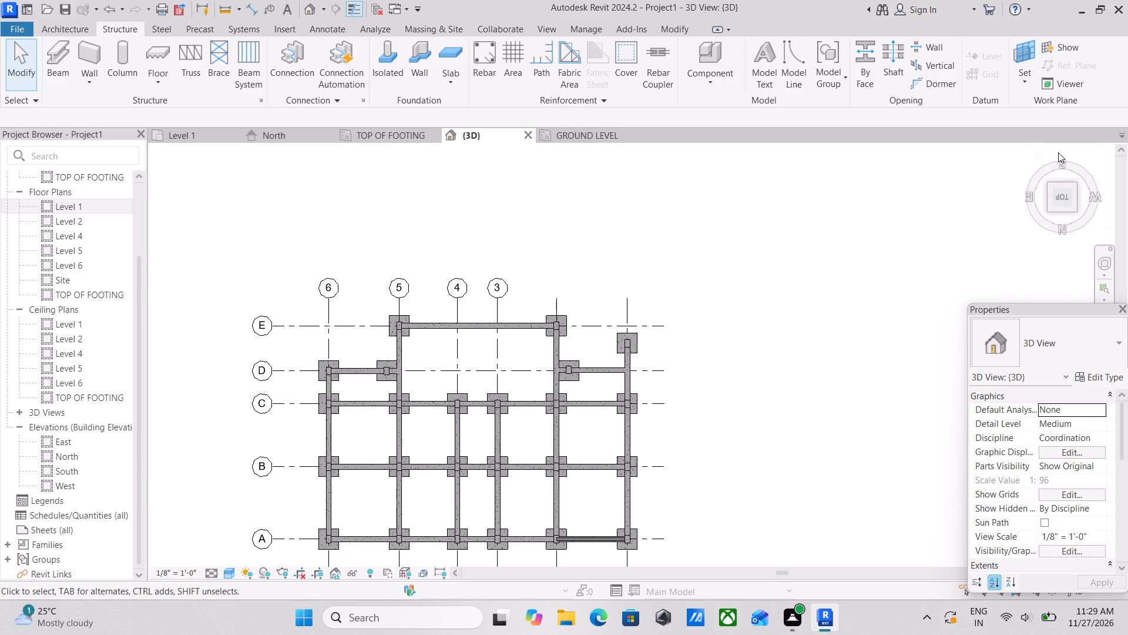
{"action": "left_click", "coordinate": [1077, 209]}
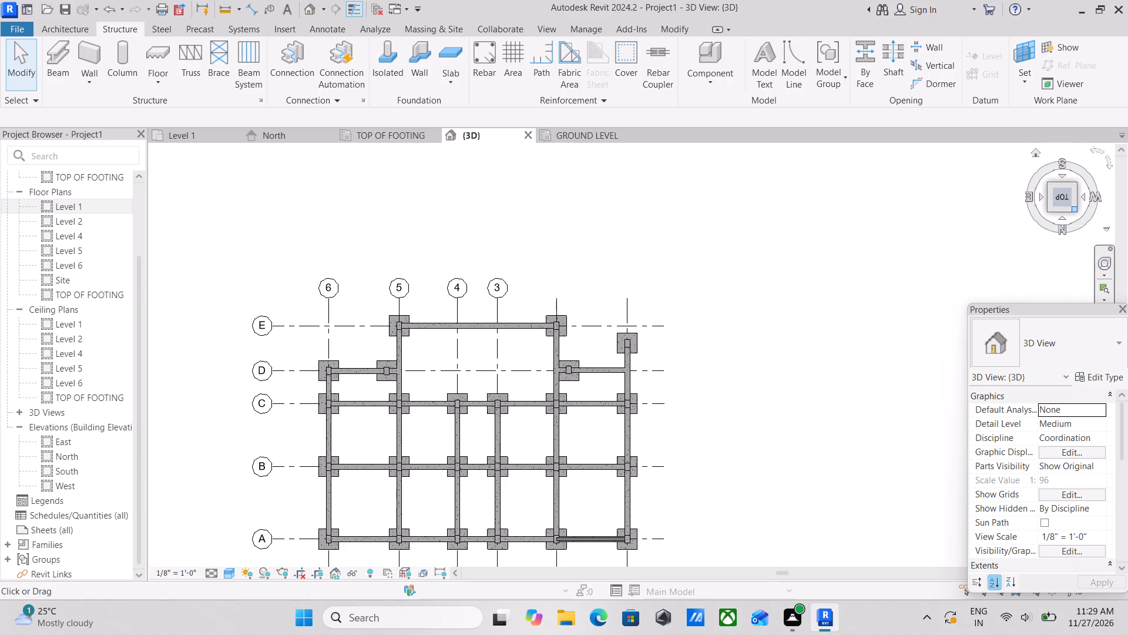
{"action": "scroll", "coordinate": [656, 380], "scroll_direction": "up", "scroll_amount": 8}
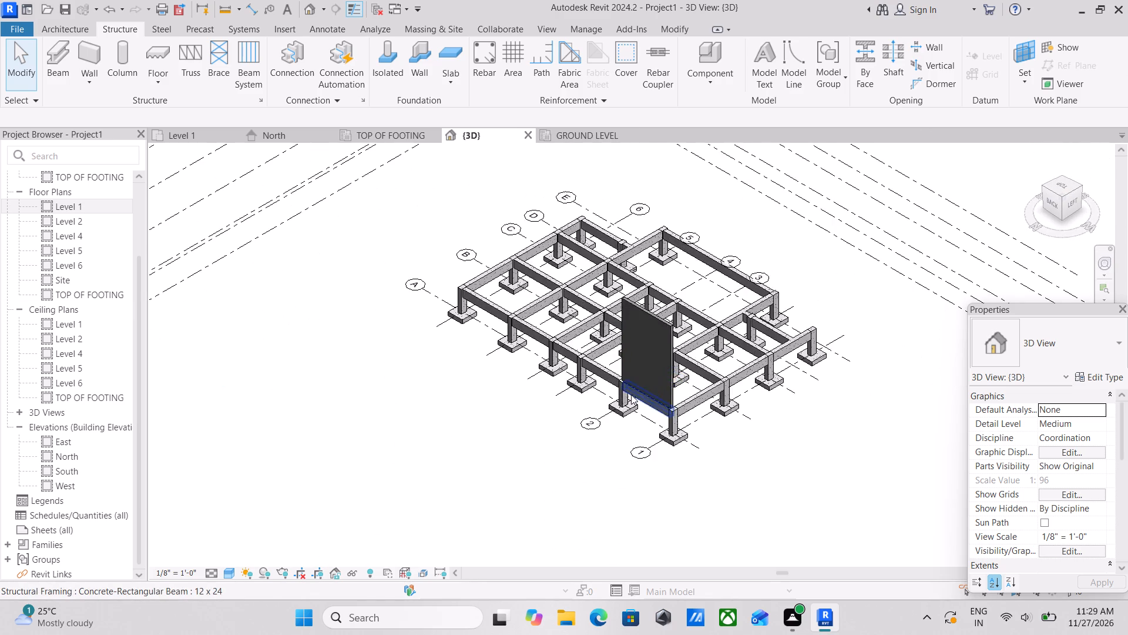
{"action": "scroll", "coordinate": [734, 392], "scroll_direction": "up", "scroll_amount": 13}
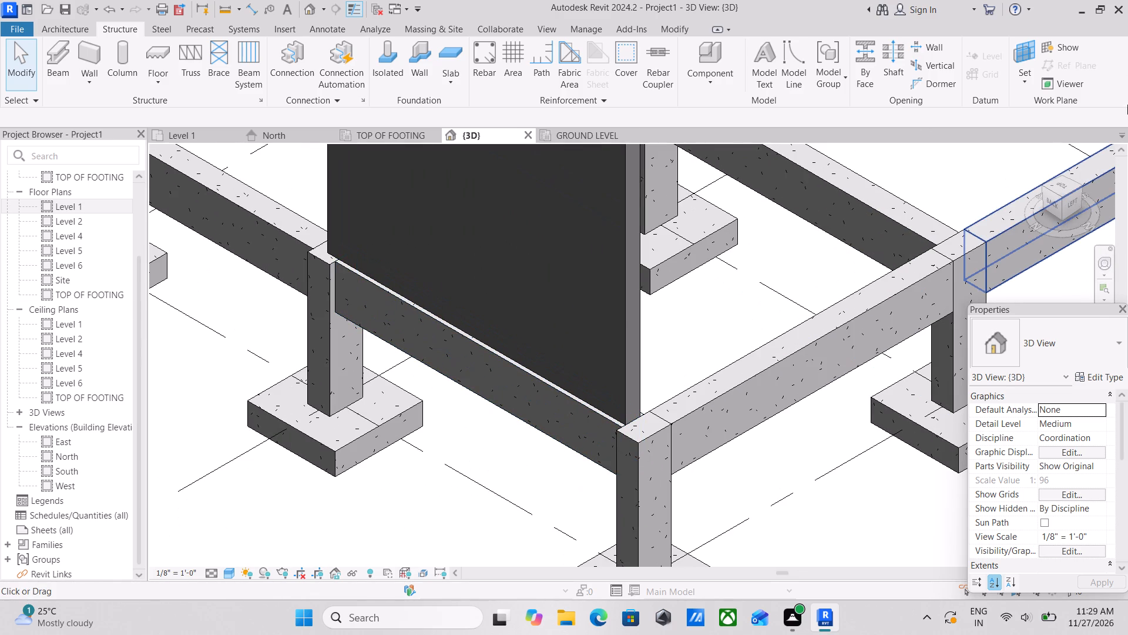
{"action": "left_click", "coordinate": [1056, 202]}
{"action": "scroll", "coordinate": [583, 204], "scroll_direction": "up", "scroll_amount": 5}
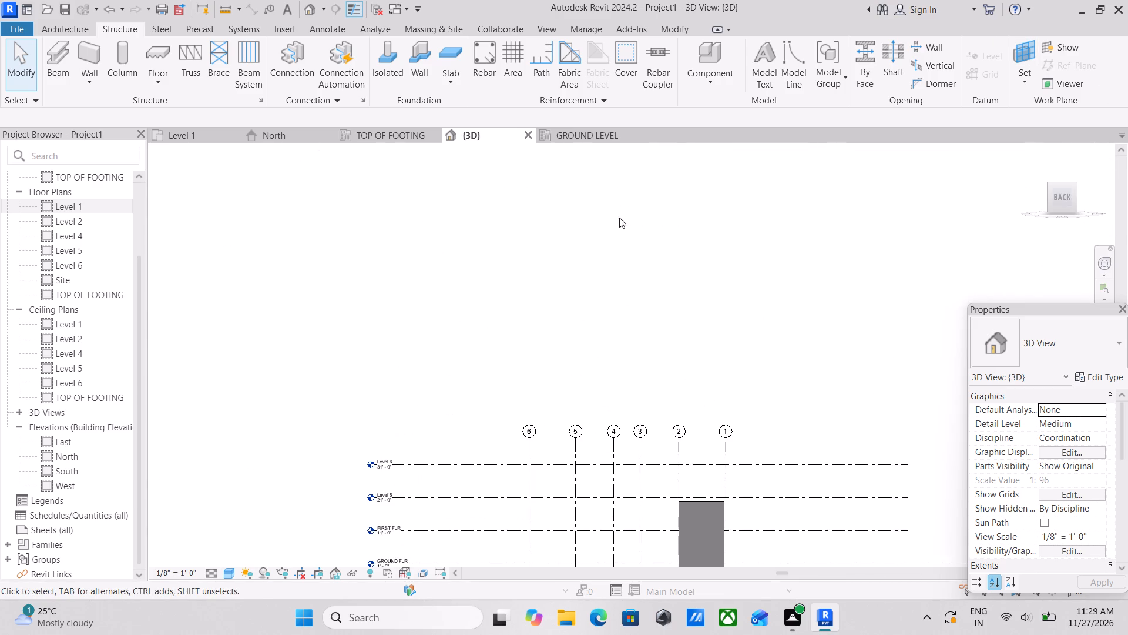
{"action": "middle_click_drag", "start_coordinate": [703, 295], "coordinate": [668, 202]}
{"action": "scroll", "coordinate": [709, 467], "scroll_direction": "up", "scroll_amount": 3}
{"action": "scroll", "coordinate": [639, 493], "scroll_direction": "up", "scroll_amount": 9}
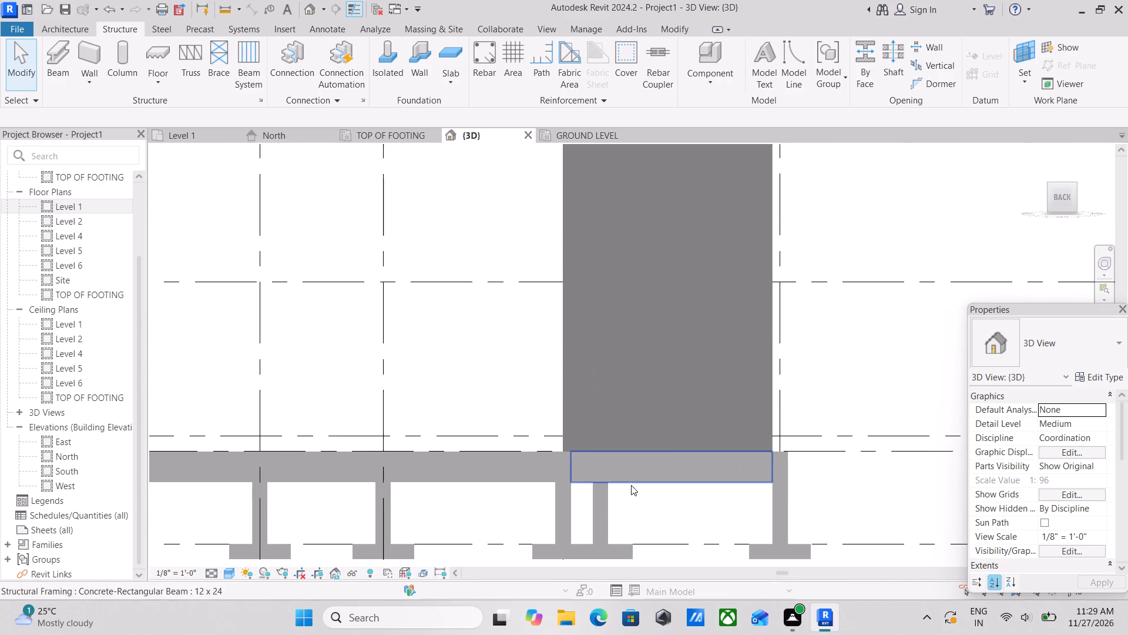
{"action": "scroll", "coordinate": [777, 415], "scroll_direction": "up", "scroll_amount": 4}
{"action": "scroll", "coordinate": [779, 414], "scroll_direction": "down", "scroll_amount": 5}
{"action": "middle_click_drag", "start_coordinate": [628, 426], "coordinate": [889, 415]}
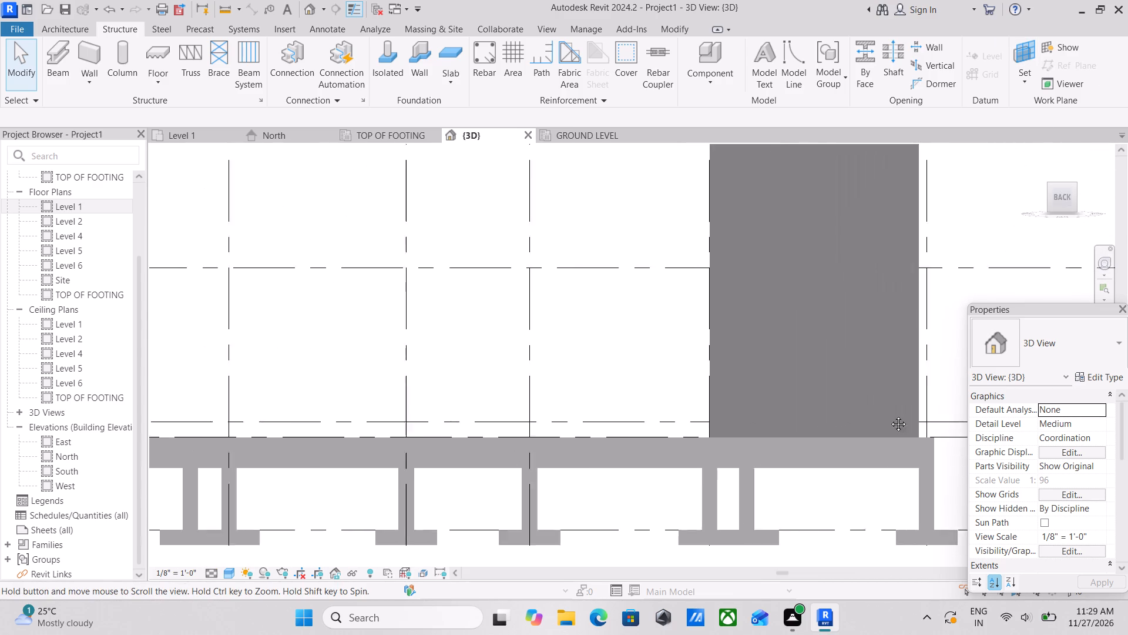
{"action": "middle_click_drag", "start_coordinate": [889, 415], "coordinate": [774, 407]}
{"action": "middle_click_drag", "start_coordinate": [805, 391], "coordinate": [726, 417]}
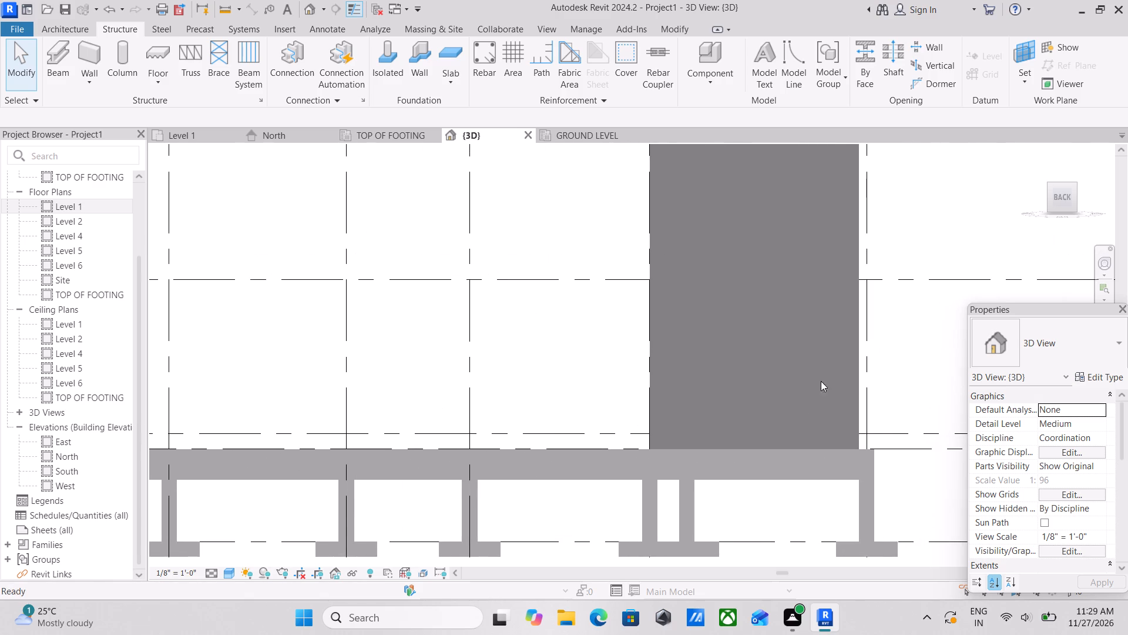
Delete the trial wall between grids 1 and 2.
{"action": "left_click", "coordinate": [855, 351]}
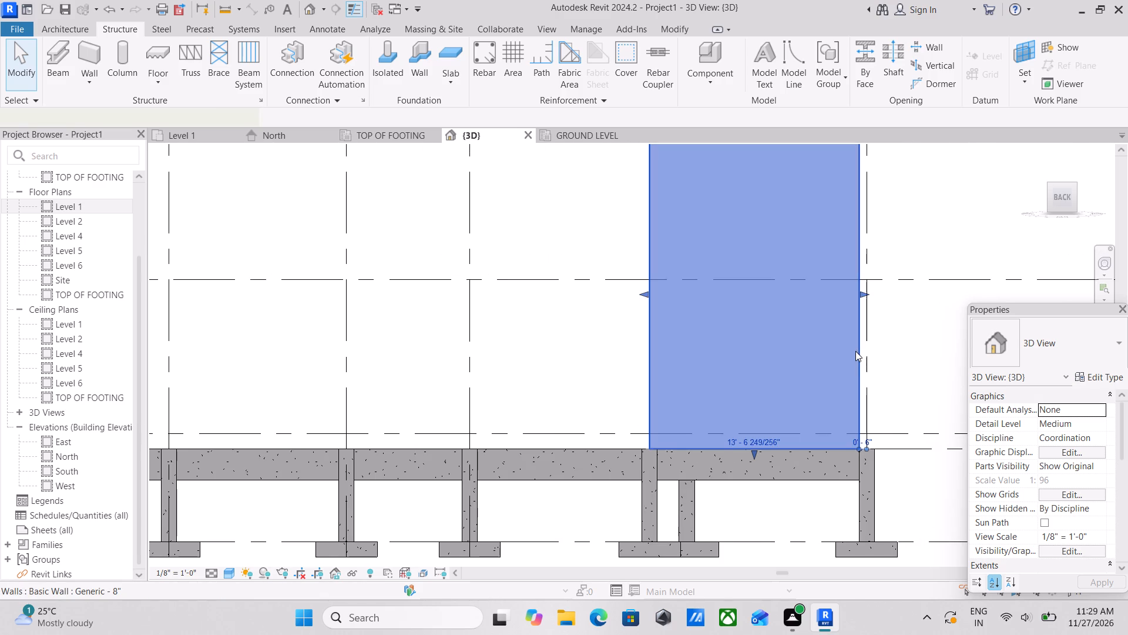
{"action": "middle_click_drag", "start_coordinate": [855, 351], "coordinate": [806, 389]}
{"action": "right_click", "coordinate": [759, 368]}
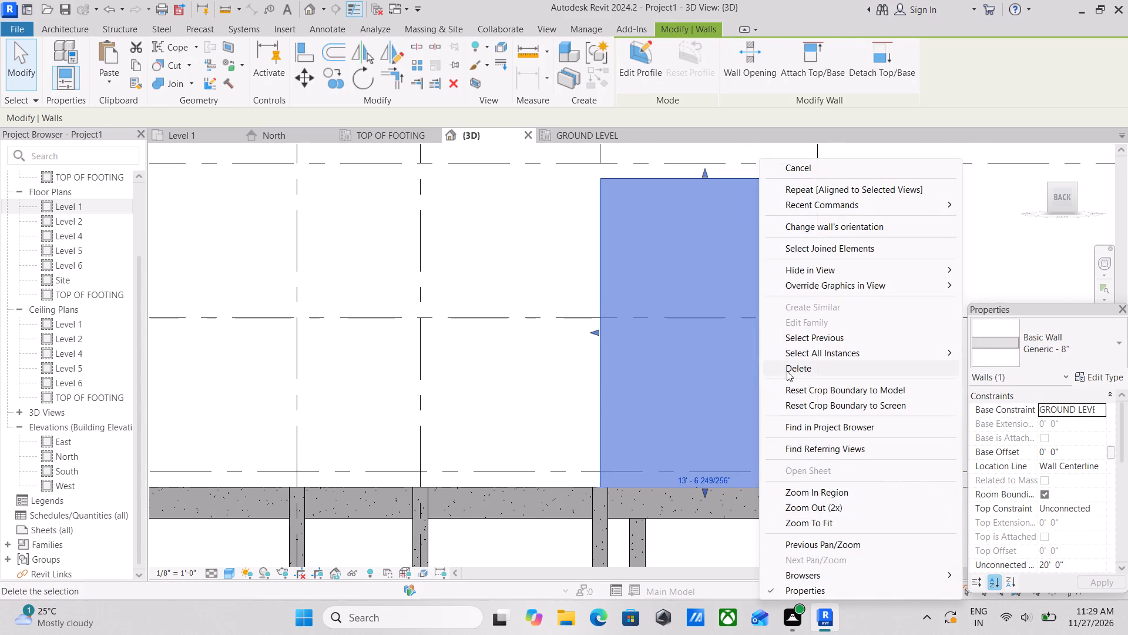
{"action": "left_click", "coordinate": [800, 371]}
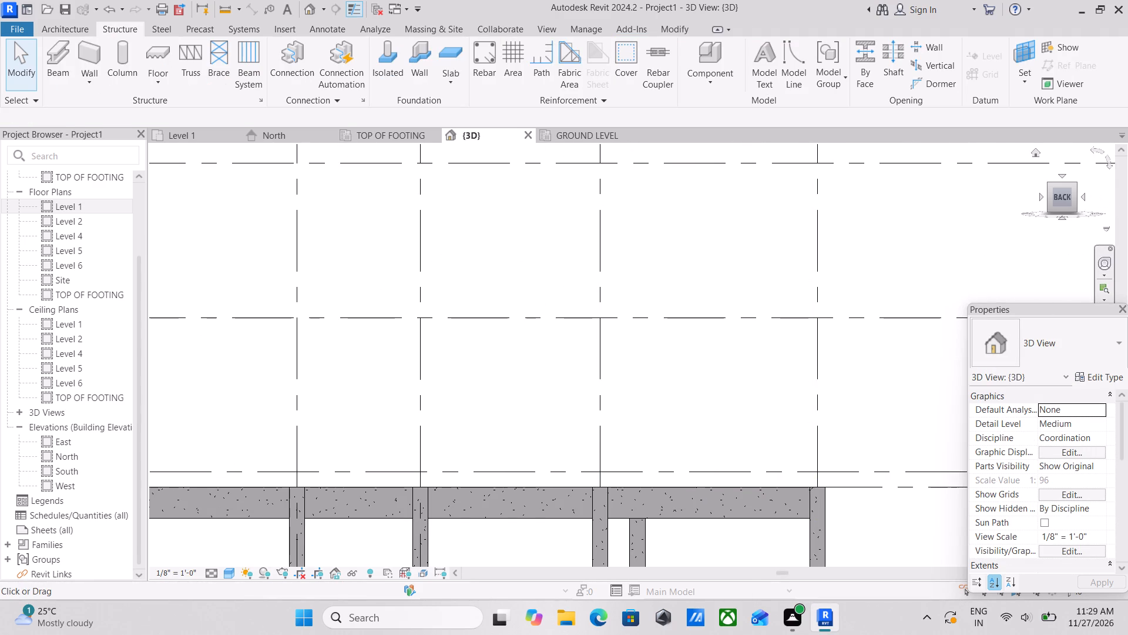
Select all the columns and beams of the ground level frame, without the footings, in the 3D view's left-side orientation.
{"action": "left_click", "coordinate": [1075, 205]}
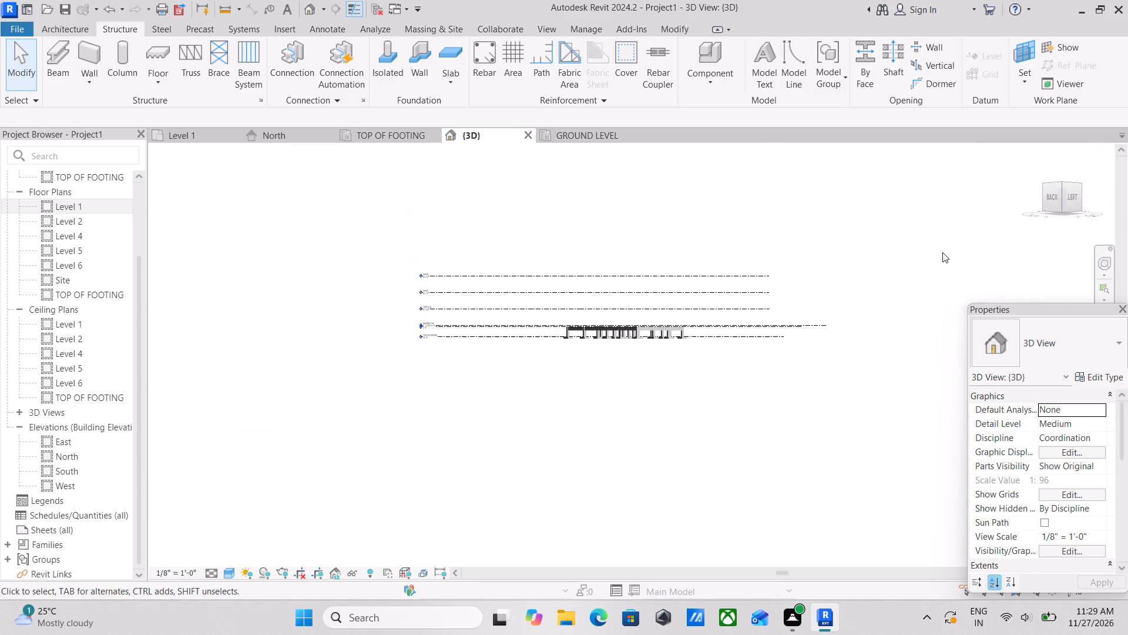
{"action": "left_click", "coordinate": [1062, 182]}
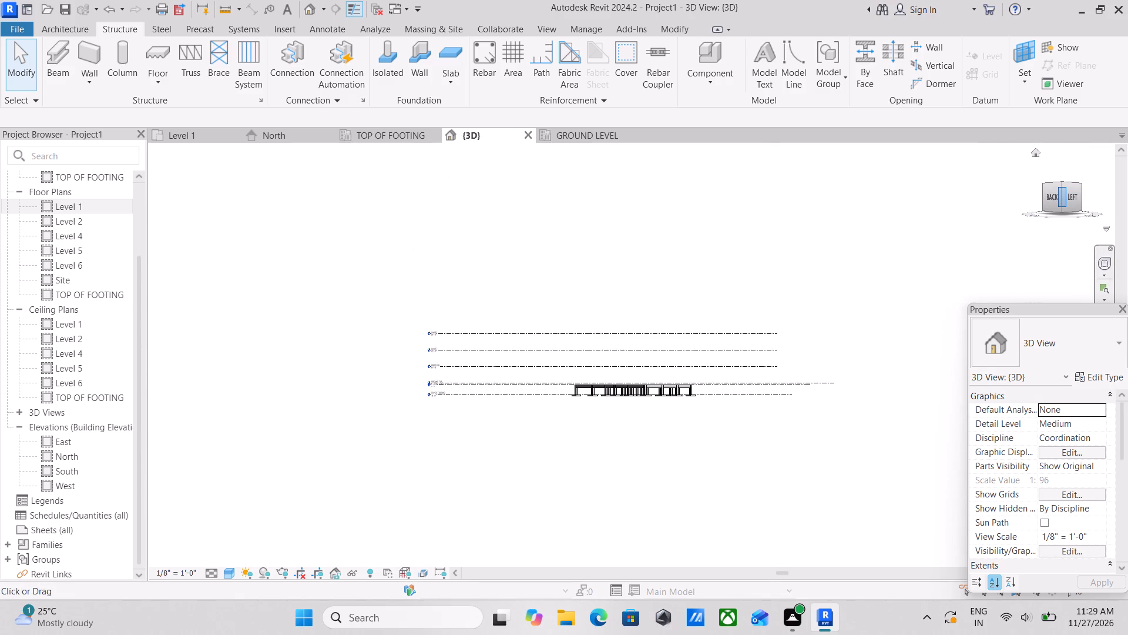
{"action": "left_click", "coordinate": [1062, 183]}
{"action": "scroll", "coordinate": [625, 399], "scroll_direction": "up", "scroll_amount": 6}
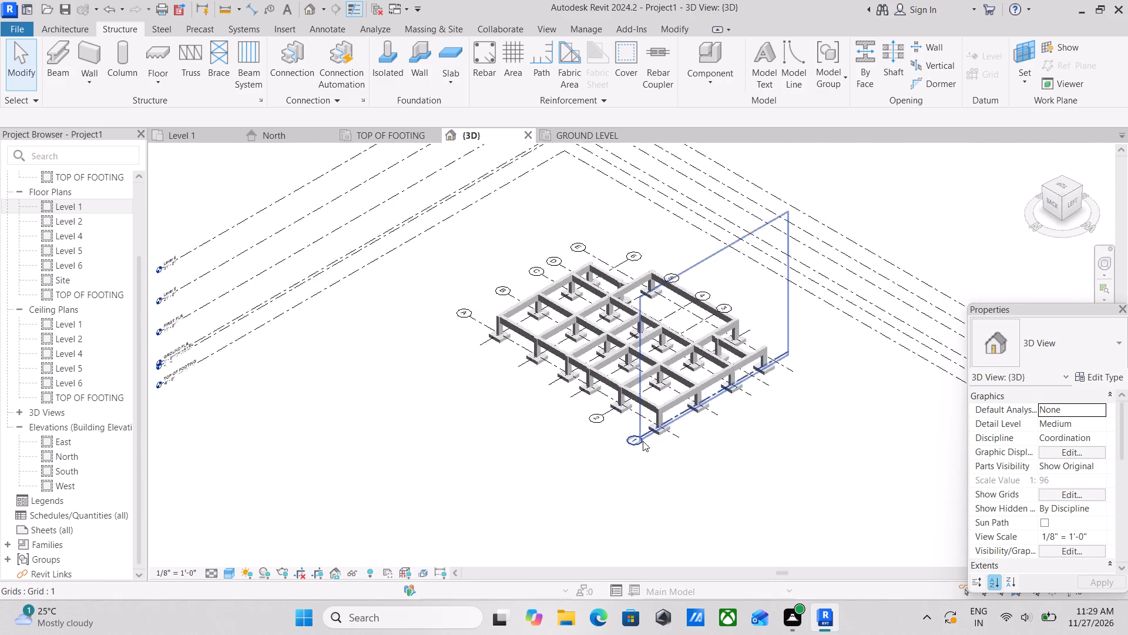
{"action": "scroll", "coordinate": [643, 441], "scroll_direction": "up", "scroll_amount": 5}
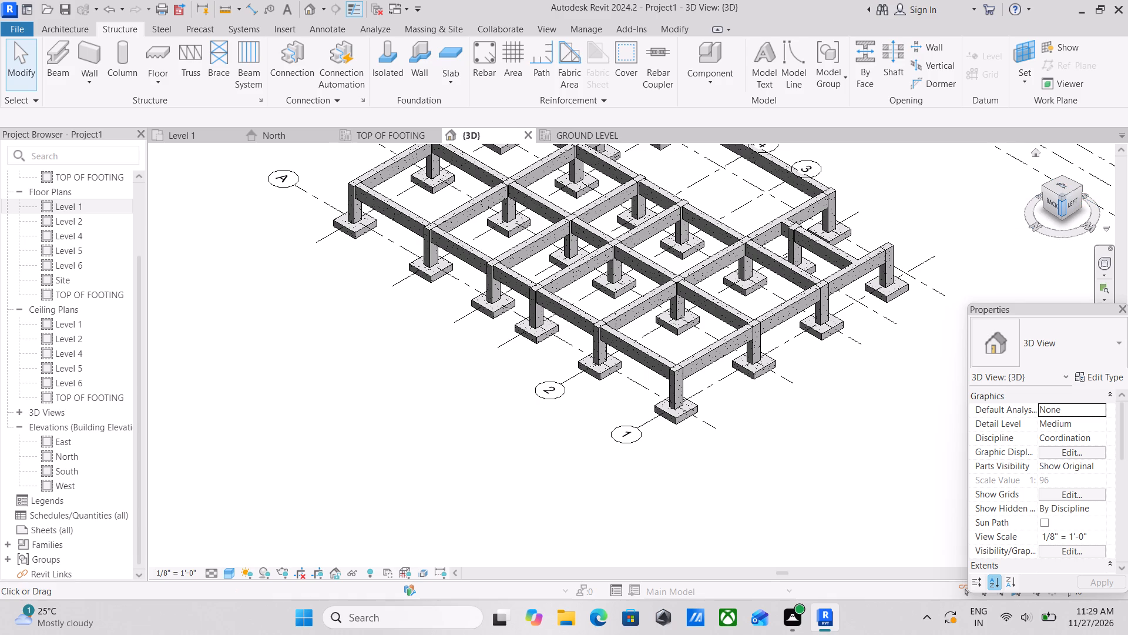
{"action": "left_click", "coordinate": [1063, 209]}
{"action": "left_click", "coordinate": [1074, 200]}
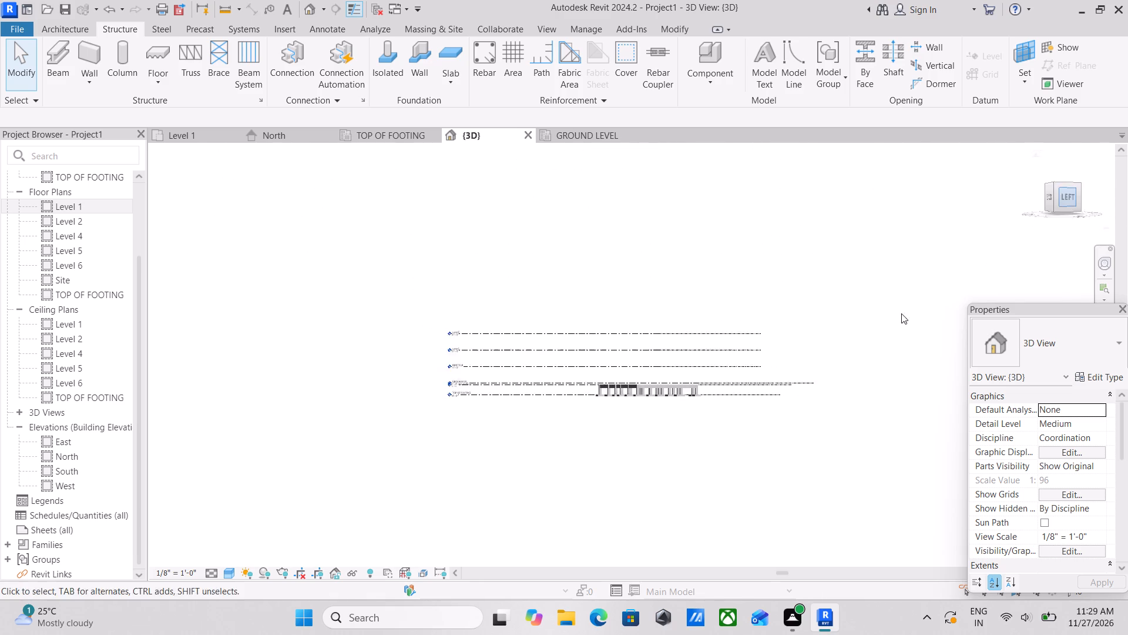
{"action": "scroll", "coordinate": [558, 437], "scroll_direction": "up", "scroll_amount": 4}
{"action": "scroll", "coordinate": [669, 424], "scroll_direction": "up", "scroll_amount": 7}
{"action": "middle_click_drag", "start_coordinate": [685, 460], "coordinate": [534, 452]}
{"action": "scroll", "coordinate": [681, 460], "scroll_direction": "up", "scroll_amount": 1}
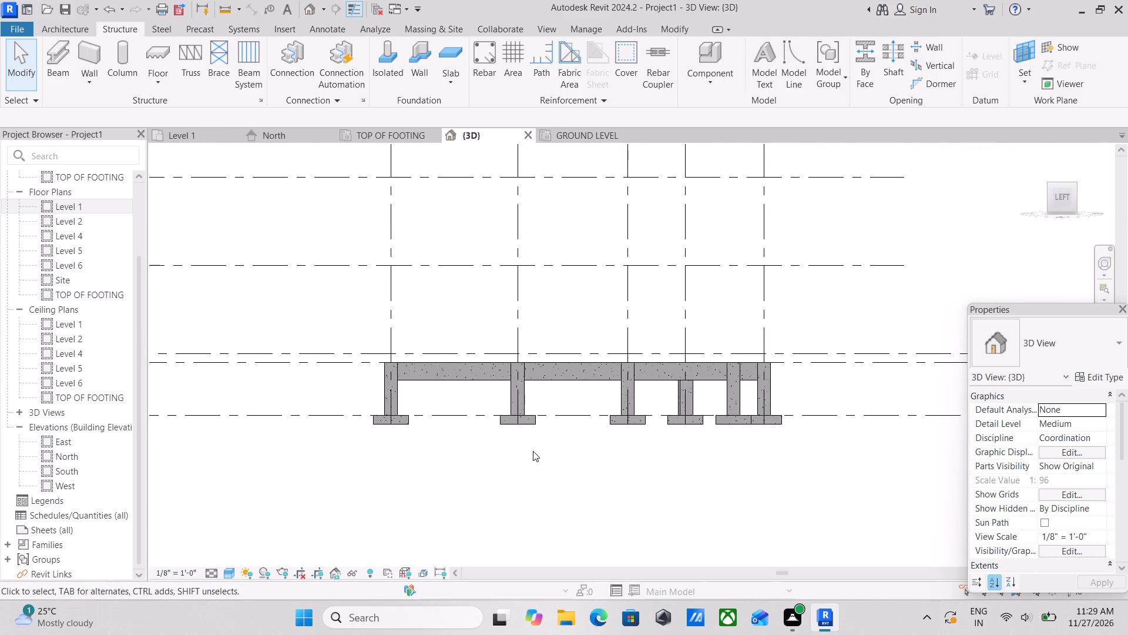
{"action": "scroll", "coordinate": [267, 383], "scroll_direction": "up", "scroll_amount": 3}
{"action": "left_click_drag", "start_coordinate": [347, 285], "coordinate": [904, 433]}
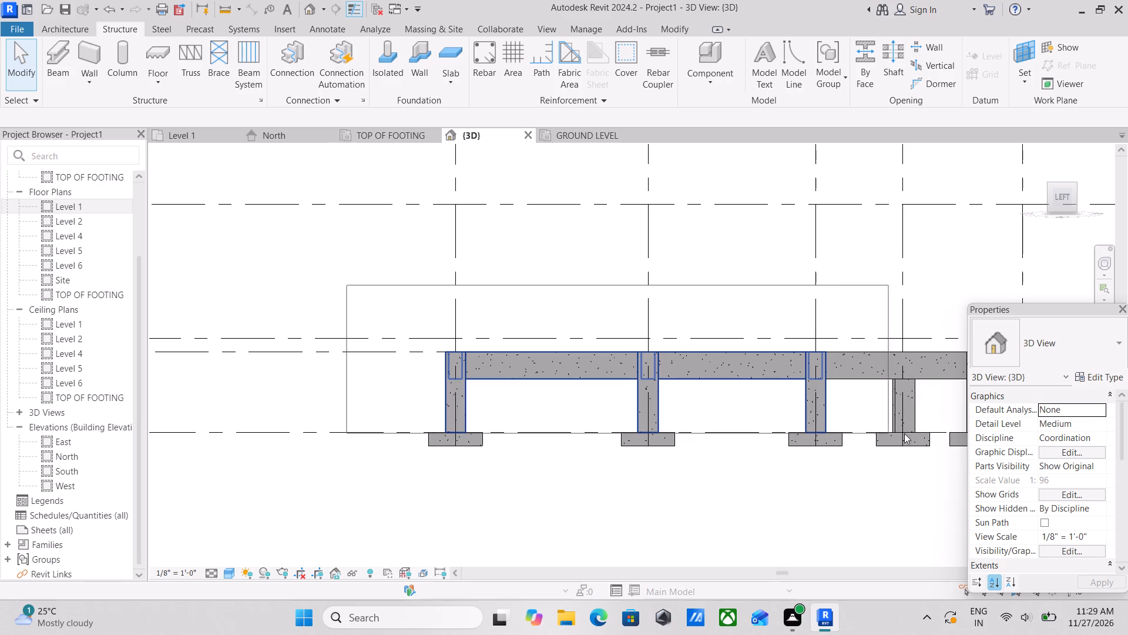
{"action": "left_click_drag", "start_coordinate": [904, 433], "coordinate": [1116, 443]}
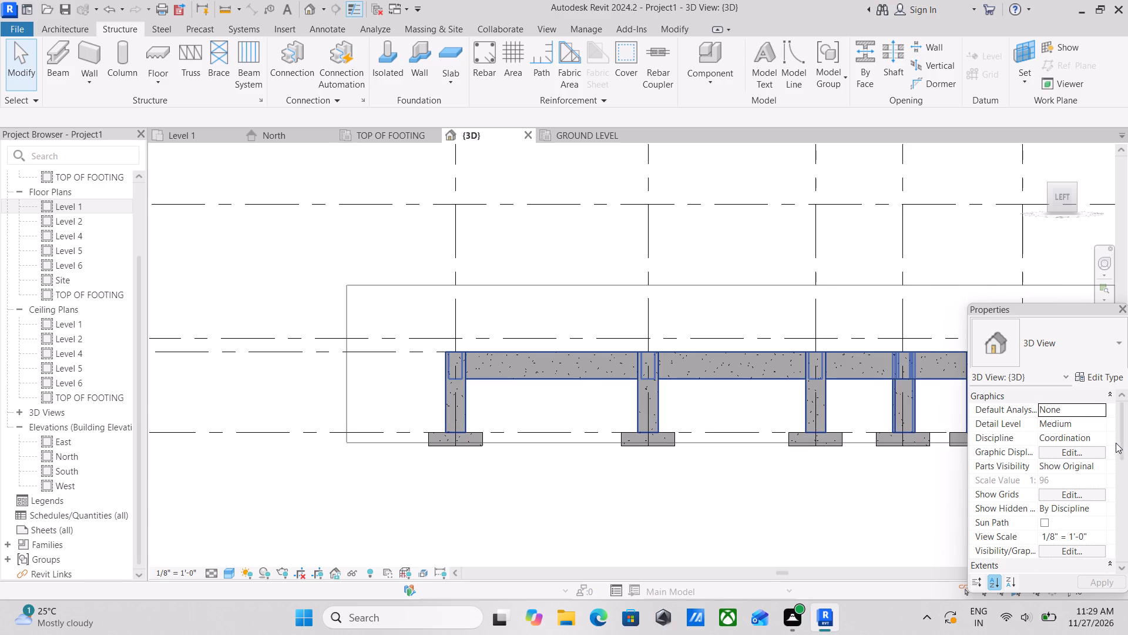
{"action": "left_click_drag", "start_coordinate": [1116, 443], "coordinate": [1127, 443]}
{"action": "middle_click_drag", "start_coordinate": [652, 433], "coordinate": [429, 393]}
{"action": "middle_click_drag", "start_coordinate": [471, 377], "coordinate": [611, 387]}
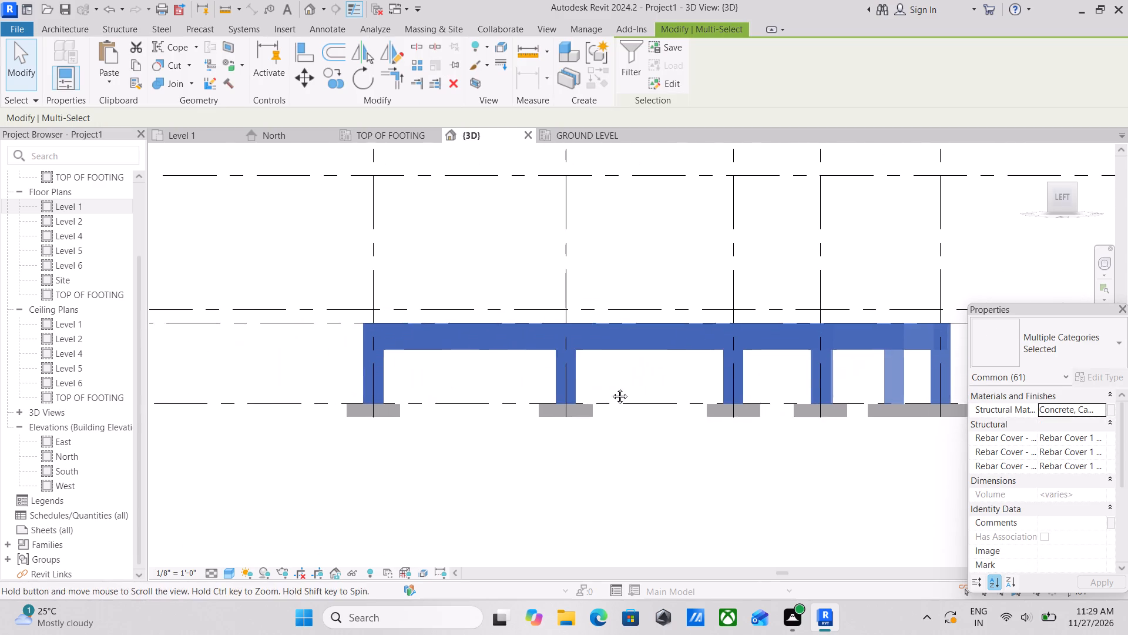
{"action": "middle_click_drag", "start_coordinate": [611, 387], "coordinate": [611, 383]}
Filter the selection to Structural Columns only and paste copies of them aligned to the FIRST FLR level.
{"action": "left_click", "coordinate": [629, 61]}
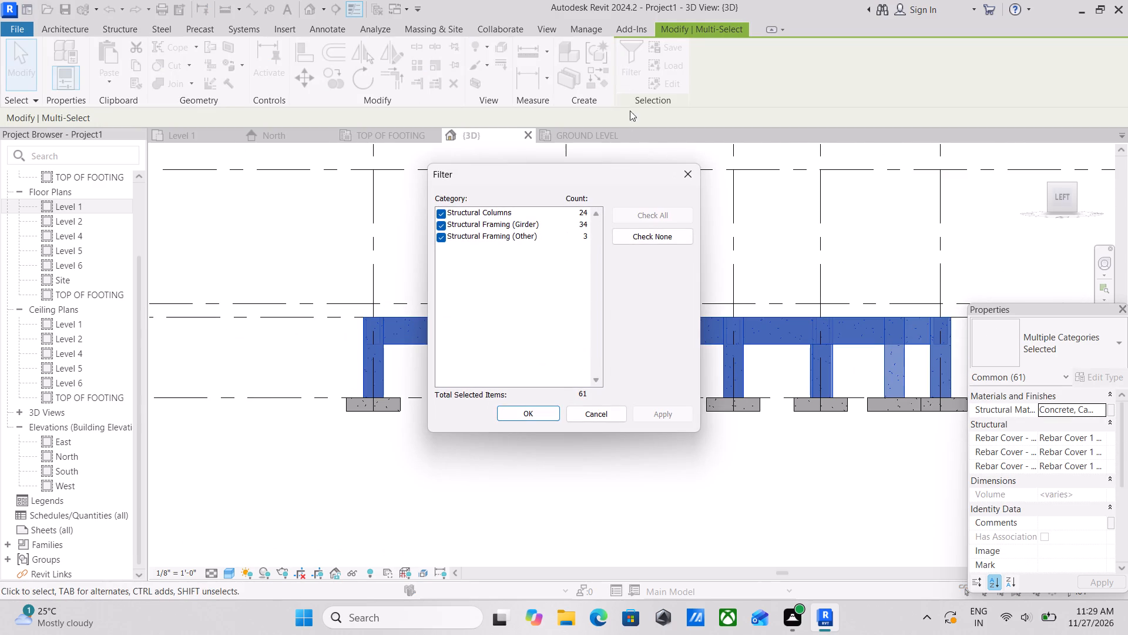
{"action": "left_click", "coordinate": [653, 238]}
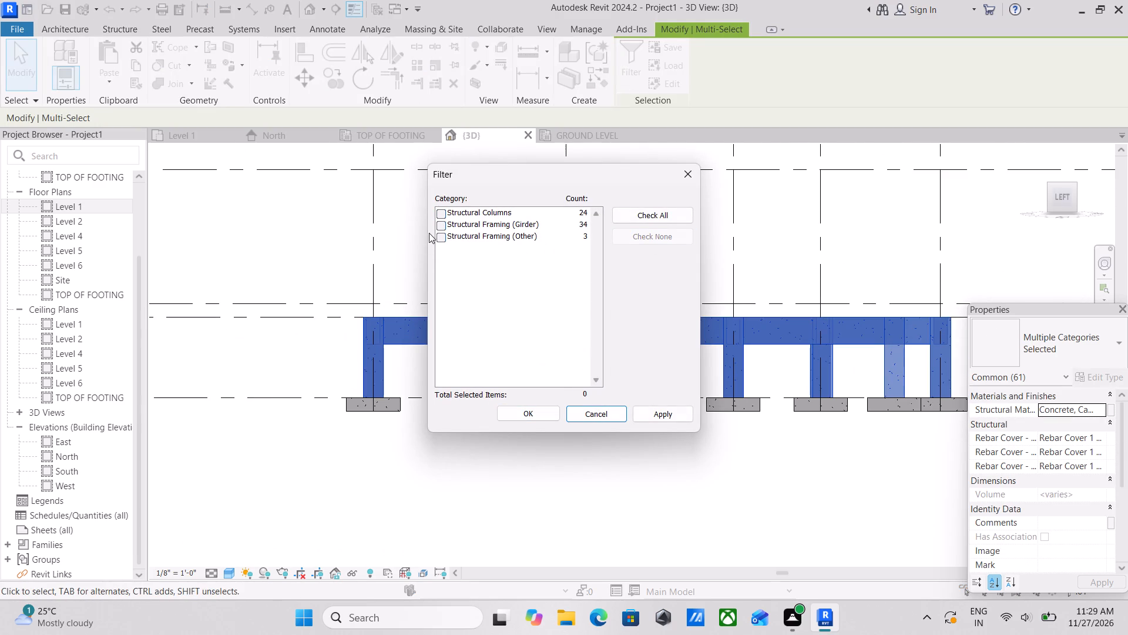
{"action": "left_click", "coordinate": [439, 207]}
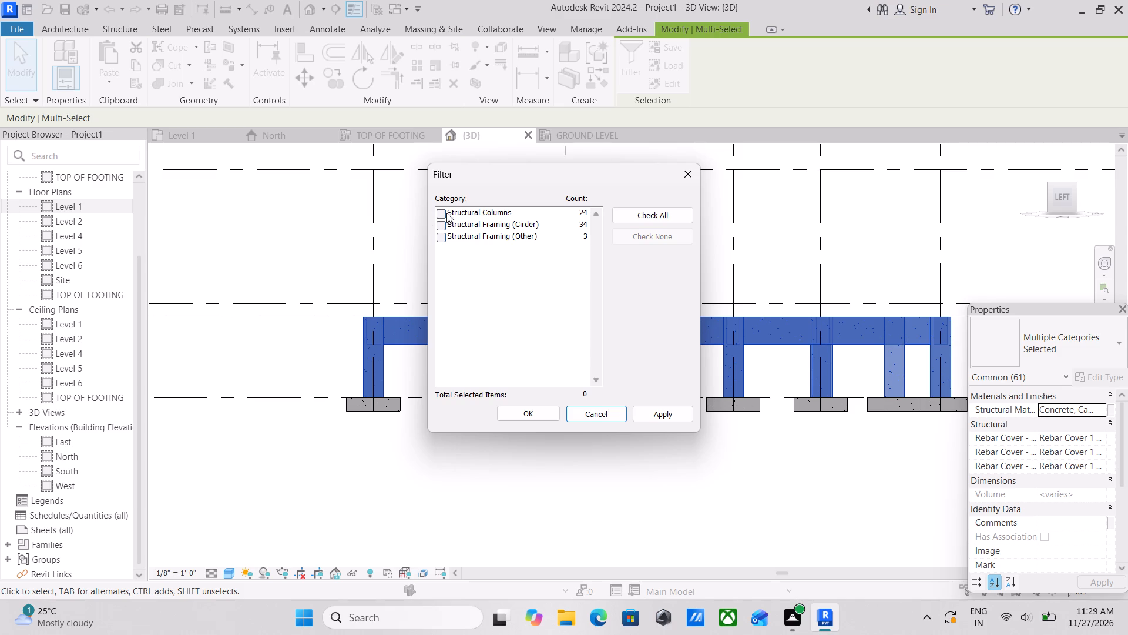
{"action": "left_click", "coordinate": [444, 214]}
{"action": "left_click", "coordinate": [659, 413]}
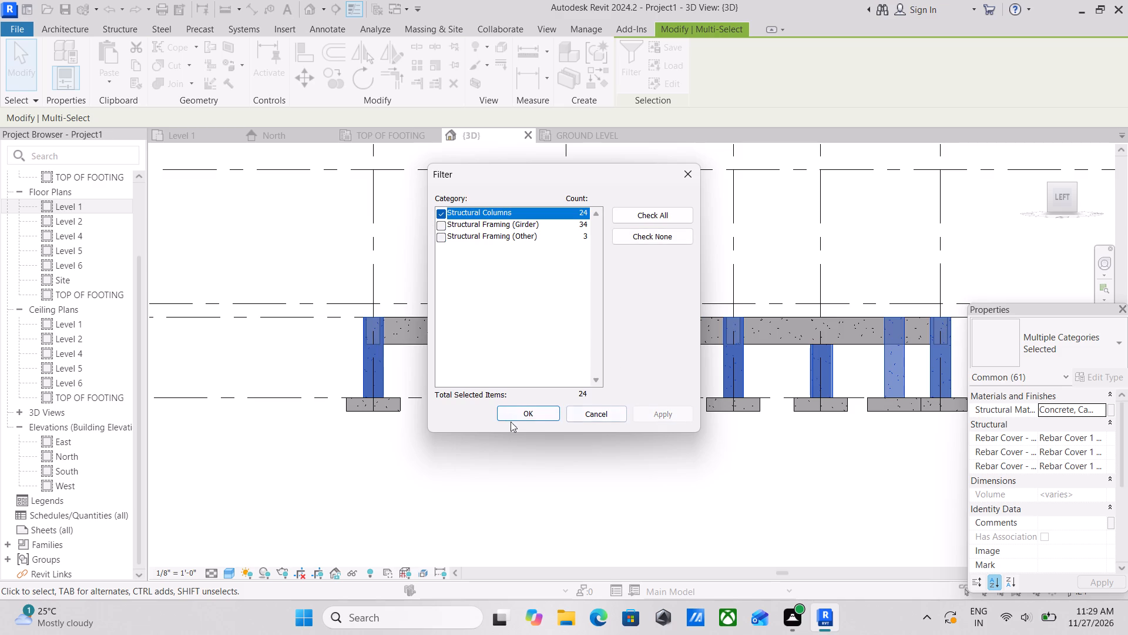
{"action": "left_click", "coordinate": [515, 411]}
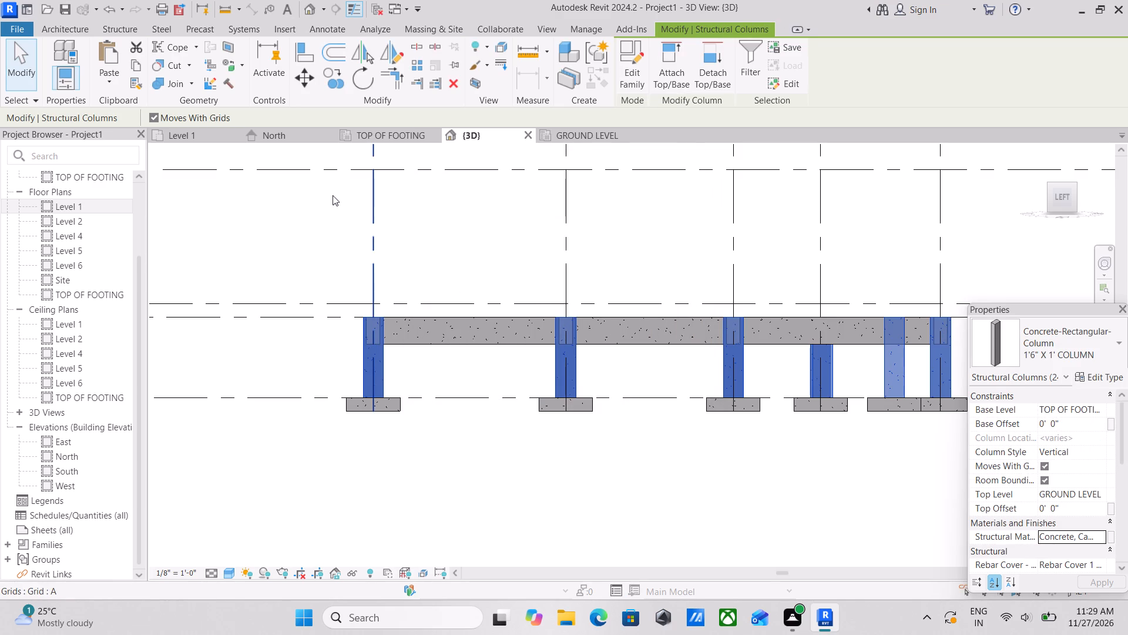
{"action": "left_click", "coordinate": [132, 65]}
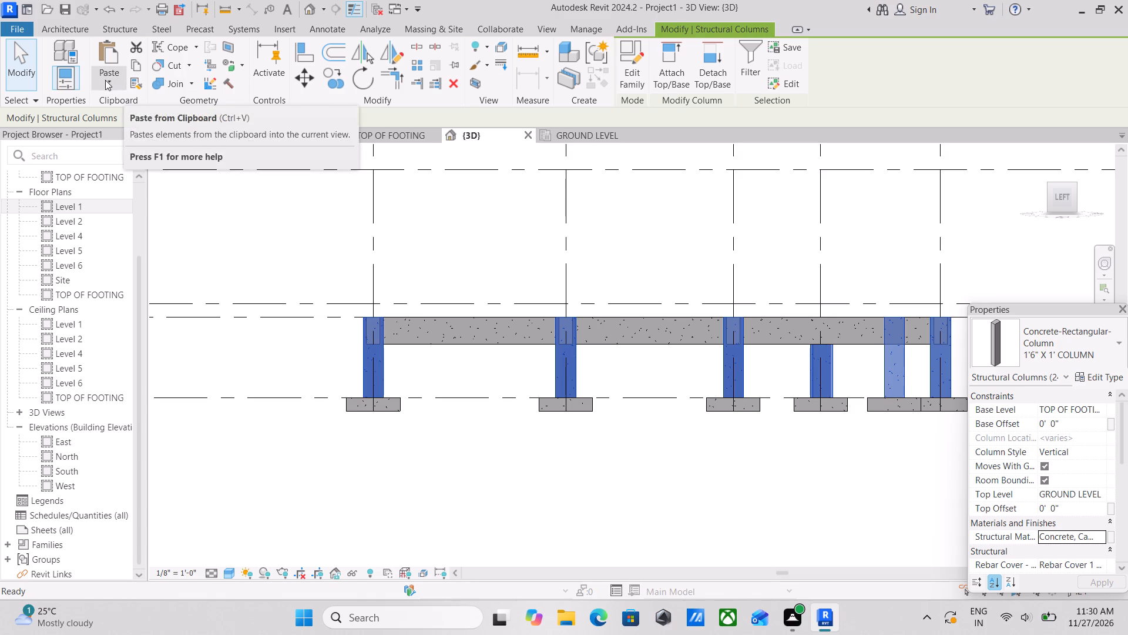
{"action": "left_click", "coordinate": [105, 80]}
{"action": "left_click", "coordinate": [138, 138]}
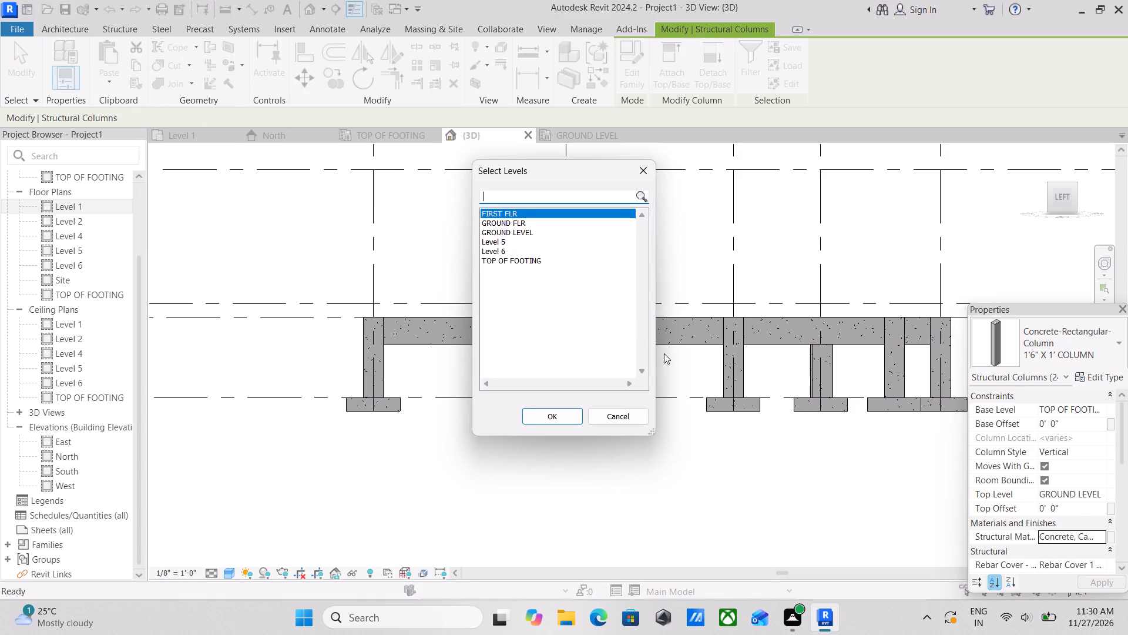
{"action": "left_click", "coordinate": [551, 412]}
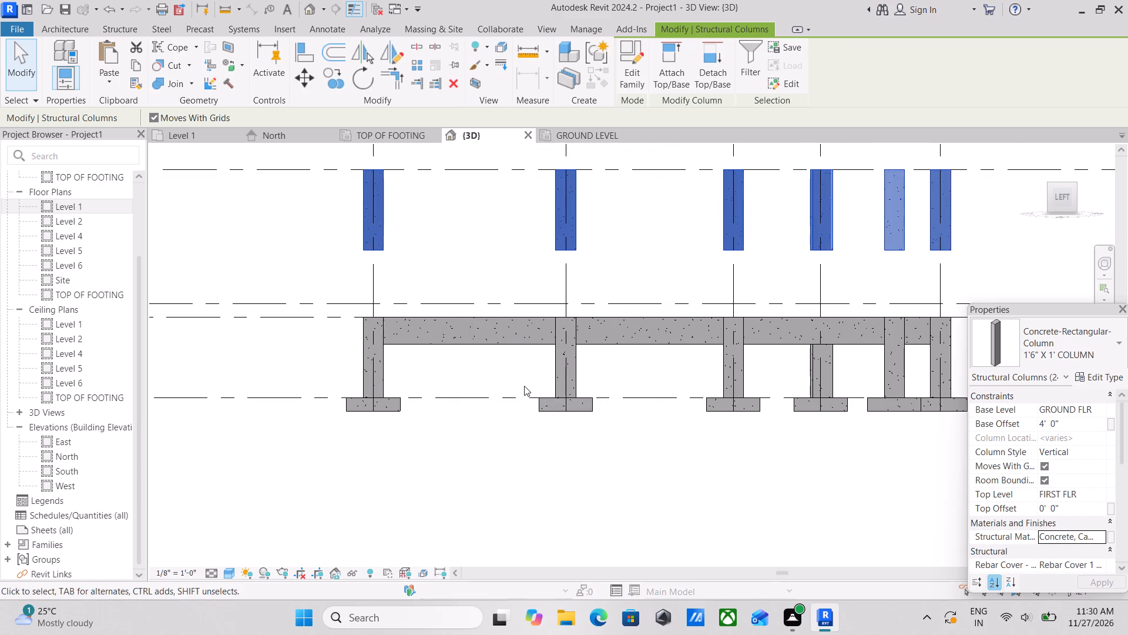
Set the Base Offset of the pasted columns to 0 from GROUND FLR and clear the selection.
{"action": "scroll", "coordinate": [526, 384], "scroll_direction": "down", "scroll_amount": 1}
{"action": "middle_click_drag", "start_coordinate": [526, 384], "coordinate": [656, 416]}
{"action": "middle_click_drag", "start_coordinate": [677, 393], "coordinate": [780, 393]}
{"action": "middle_click_drag", "start_coordinate": [780, 393], "coordinate": [701, 376]}
{"action": "middle_click_drag", "start_coordinate": [735, 355], "coordinate": [651, 345]}
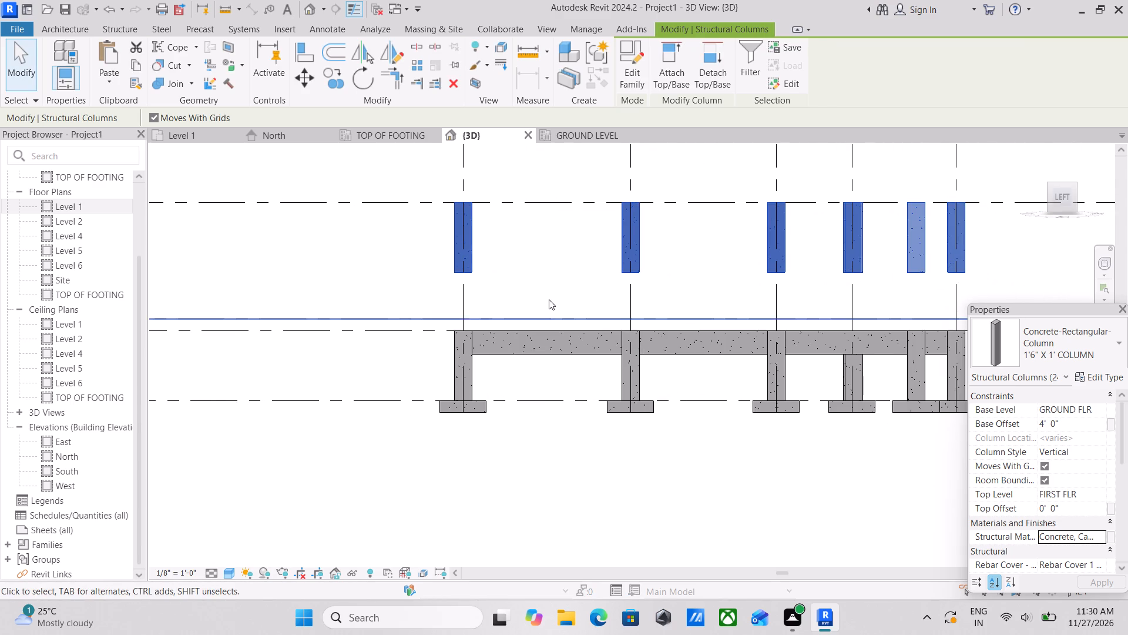
{"action": "scroll", "coordinate": [549, 299], "scroll_direction": "down", "scroll_amount": 2}
{"action": "middle_click", "coordinate": [549, 299]}
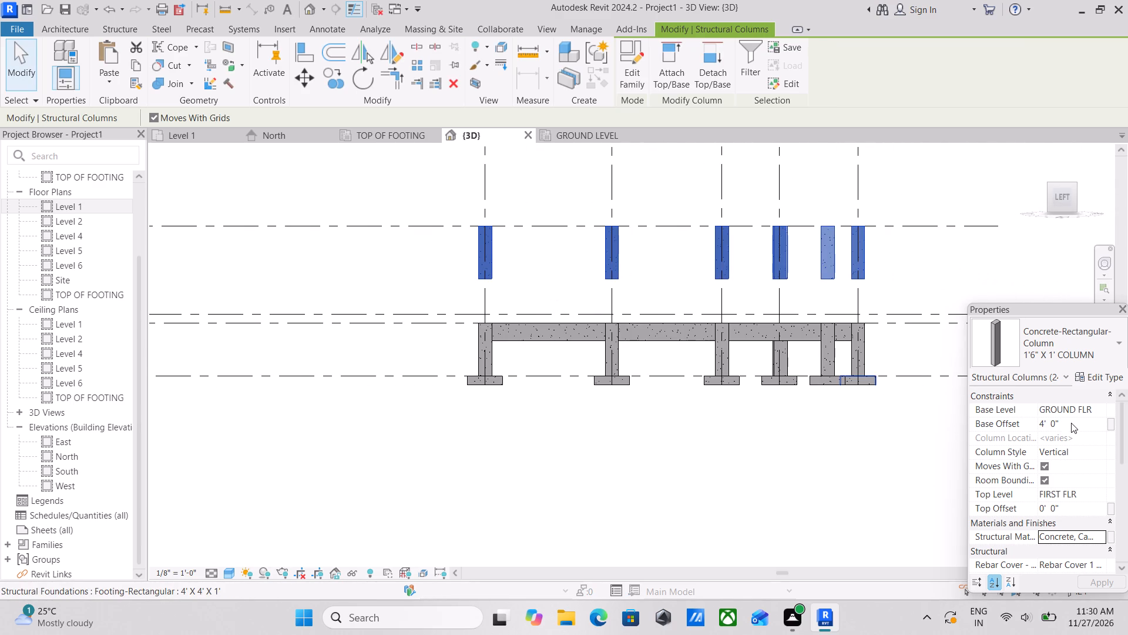
{"action": "left_click", "coordinate": [1071, 423]}
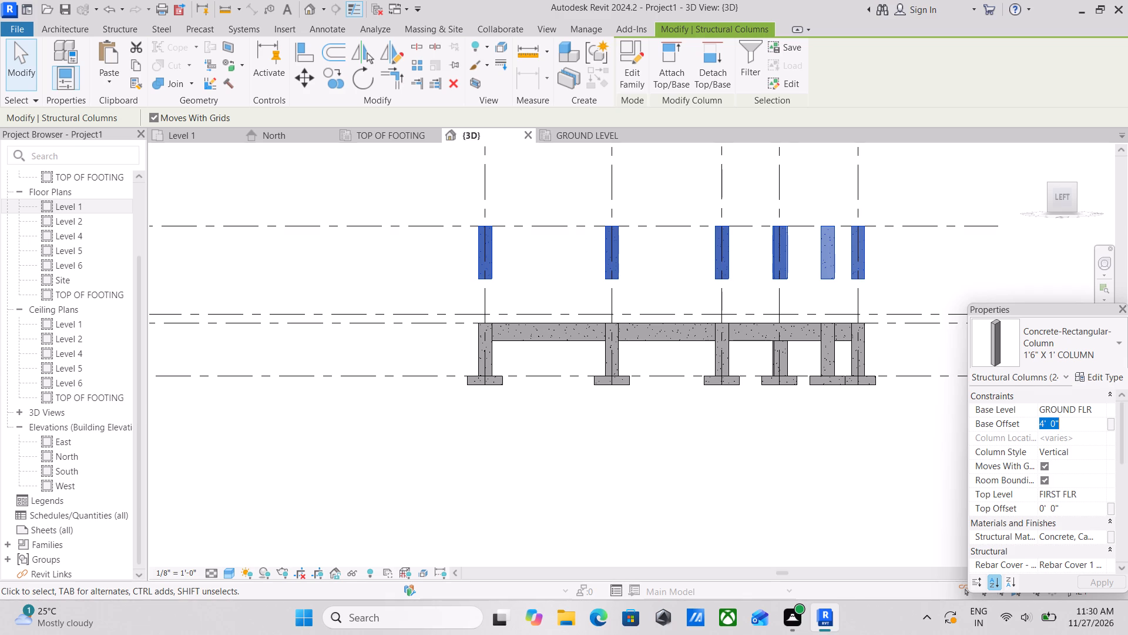
{"action": "key", "text": "0"}
{"action": "key", "text": "Return"}
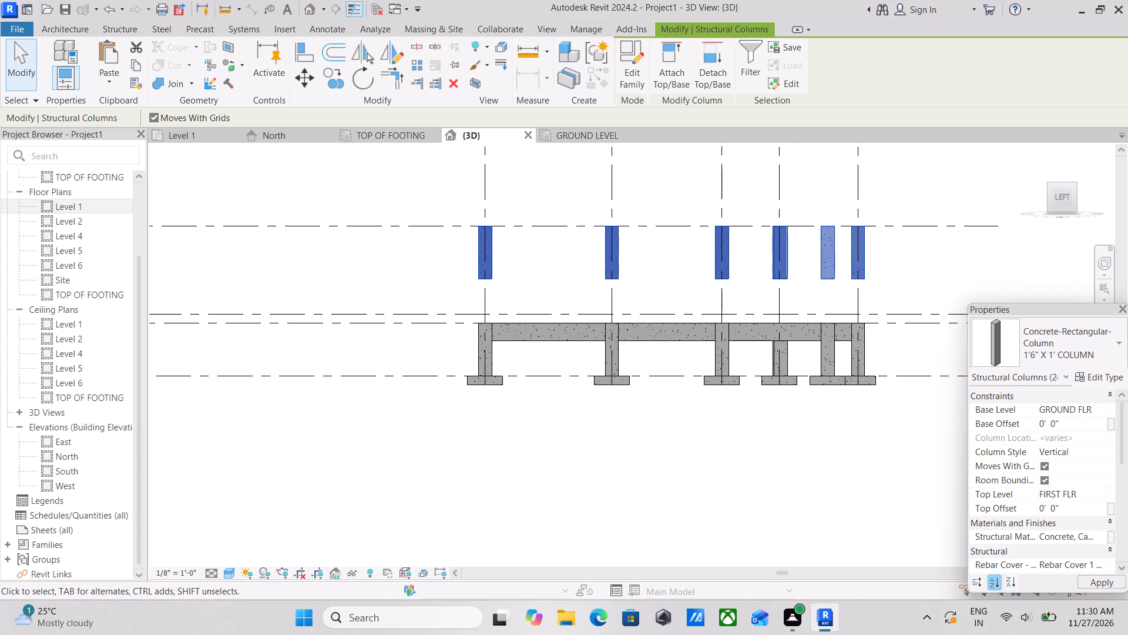
{"action": "scroll", "coordinate": [619, 336], "scroll_direction": "up", "scroll_amount": 3}
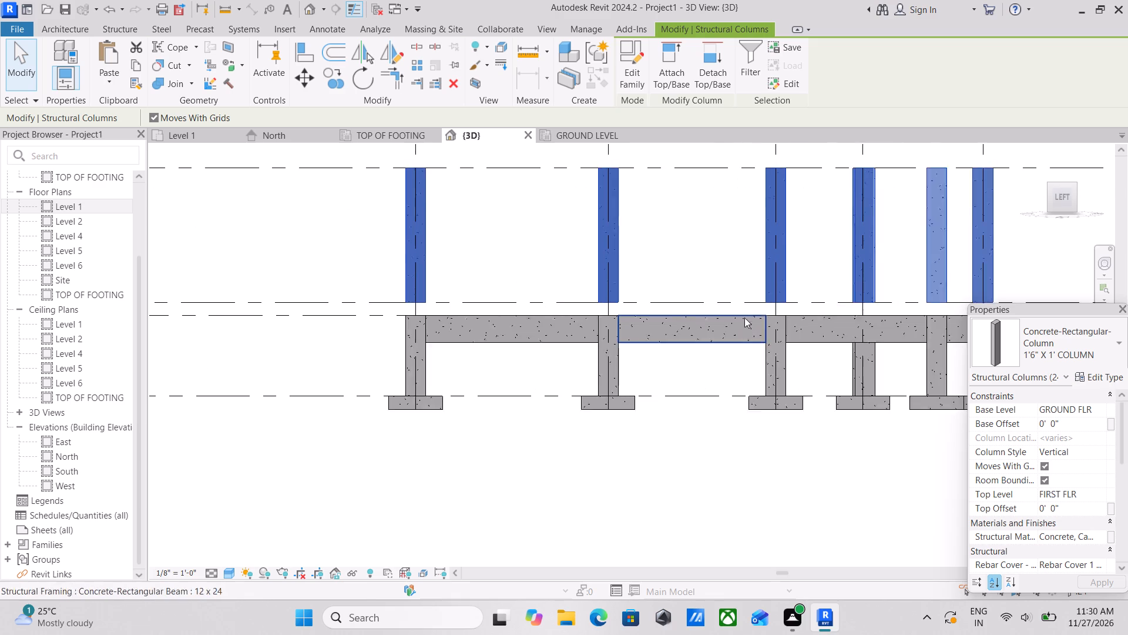
{"action": "middle_click_drag", "start_coordinate": [744, 317], "coordinate": [593, 320]}
{"action": "key", "text": "Escape"}
{"action": "scroll", "coordinate": [604, 330], "scroll_direction": "down", "scroll_amount": 3}
{"action": "key", "text": "Escape"}
{"action": "middle_click_drag", "start_coordinate": [603, 332], "coordinate": [546, 341]}
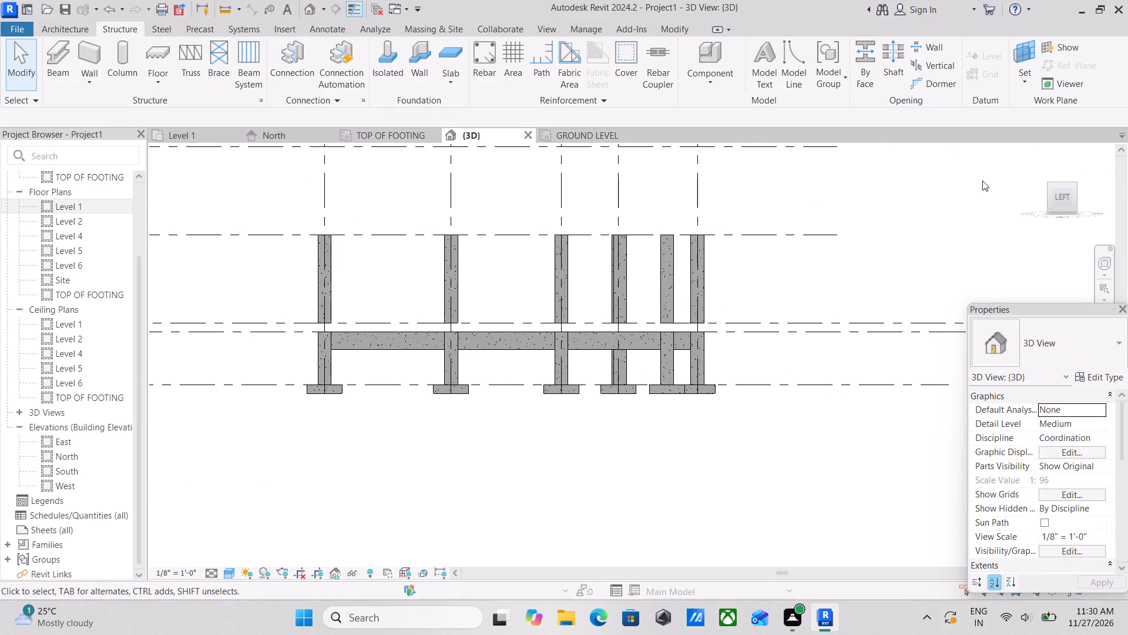
Examine the new upper columns over the ground level frame from a corner 3D orientation.
{"action": "left_click", "coordinate": [1050, 185]}
{"action": "scroll", "coordinate": [399, 291], "scroll_direction": "up", "scroll_amount": 4}
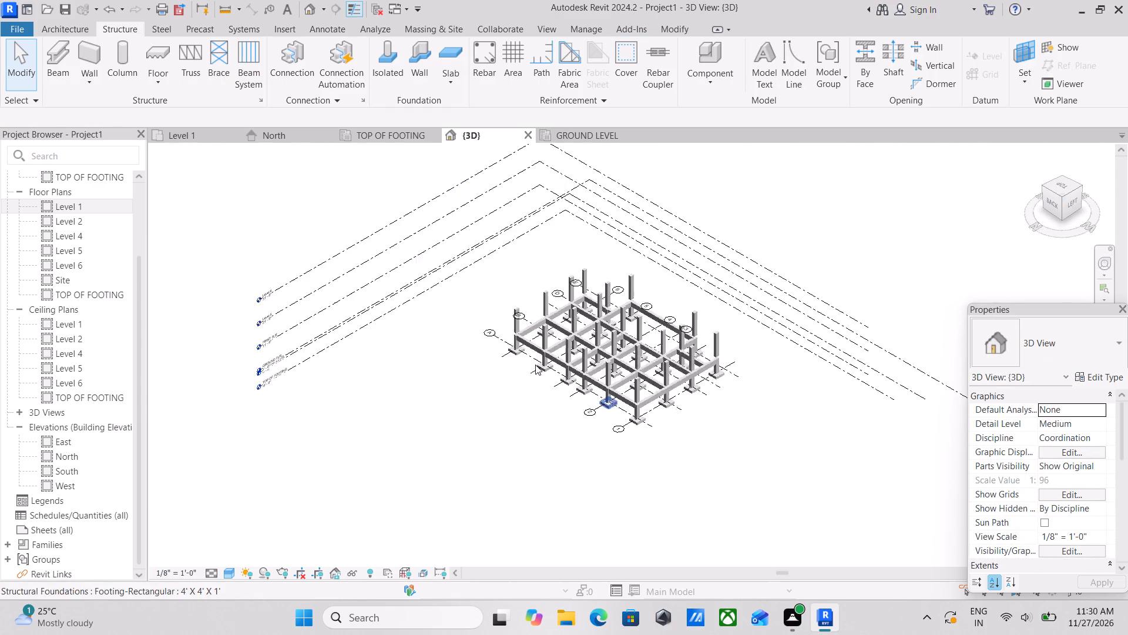
{"action": "scroll", "coordinate": [535, 365], "scroll_direction": "up", "scroll_amount": 6}
{"action": "middle_click_drag", "start_coordinate": [608, 363], "coordinate": [535, 365]}
{"action": "middle_click_drag", "start_coordinate": [613, 285], "coordinate": [501, 316]}
{"action": "middle_click_drag", "start_coordinate": [435, 315], "coordinate": [549, 305]}
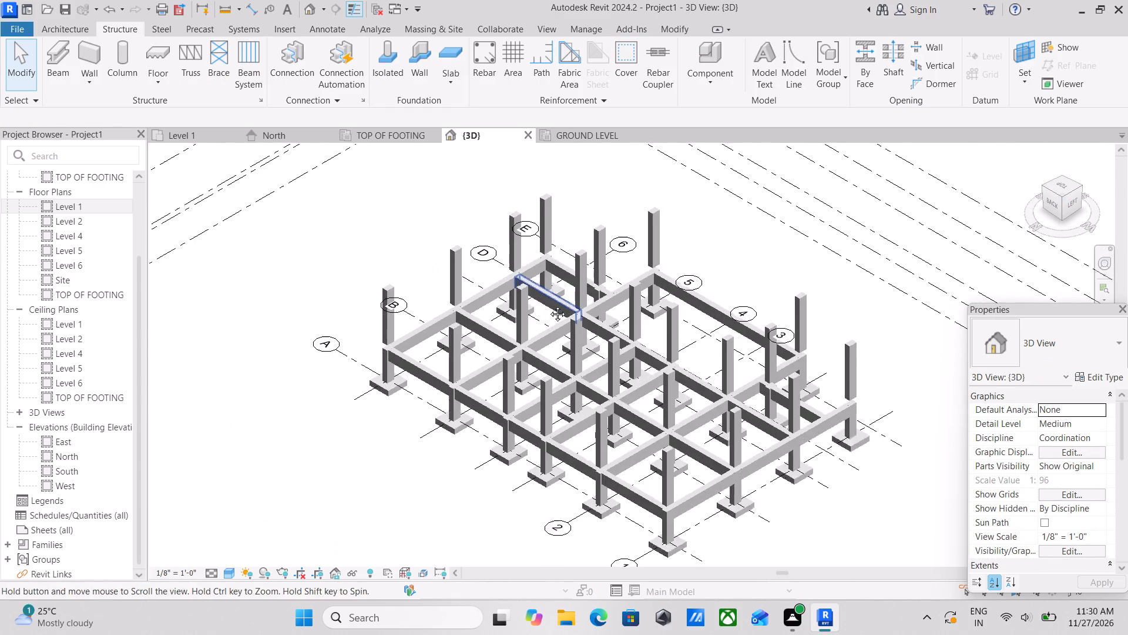
{"action": "middle_click_drag", "start_coordinate": [549, 305], "coordinate": [548, 305]}
{"action": "scroll", "coordinate": [406, 296], "scroll_direction": "up", "scroll_amount": 2}
{"action": "middle_click_drag", "start_coordinate": [526, 224], "coordinate": [445, 250]}
{"action": "scroll", "coordinate": [554, 252], "scroll_direction": "up", "scroll_amount": 2}
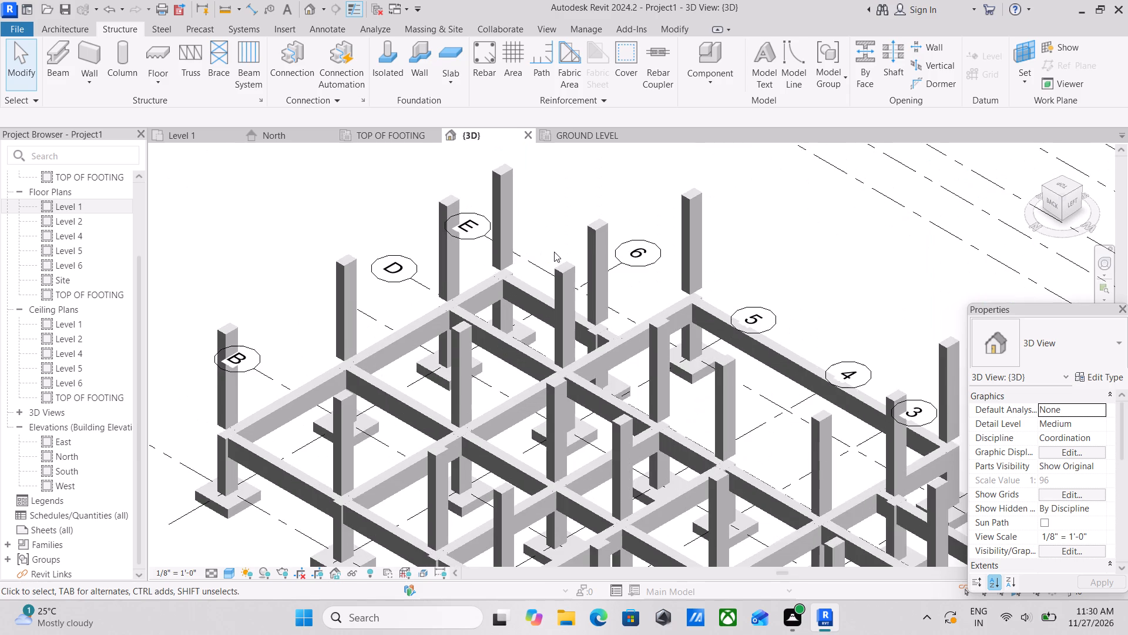
{"action": "scroll", "coordinate": [554, 252], "scroll_direction": "down", "scroll_amount": 2}
{"action": "middle_click_drag", "start_coordinate": [505, 270], "coordinate": [538, 246]}
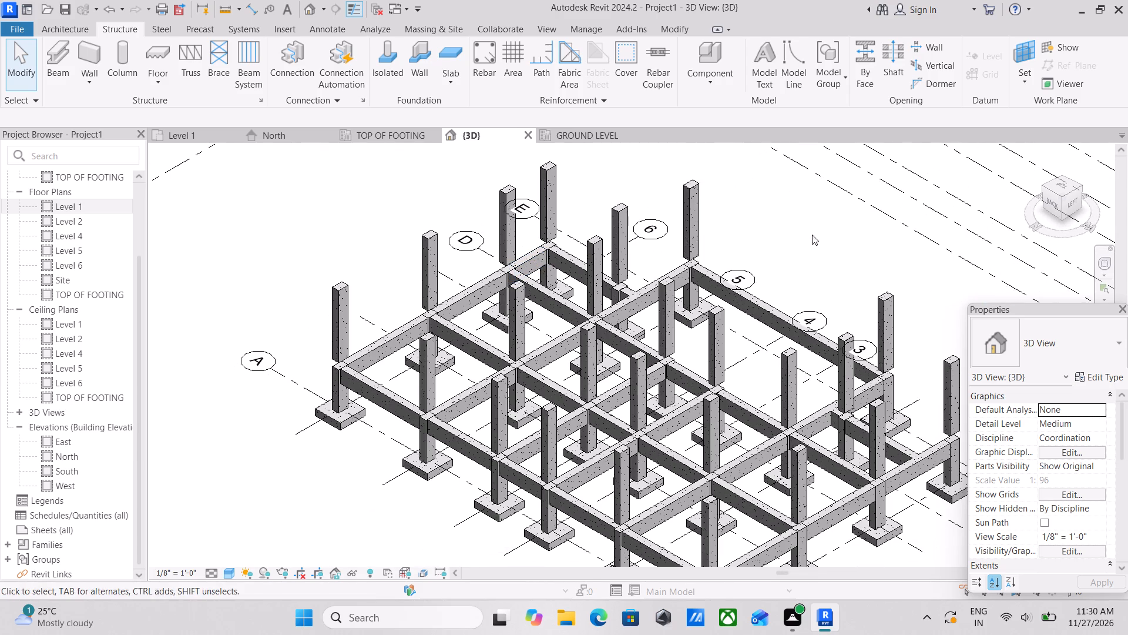
Copy all the ground level beams, seen from the left side in 3D, and paste them aligned to the FIRST FLR level.
{"action": "left_click", "coordinate": [1069, 208]}
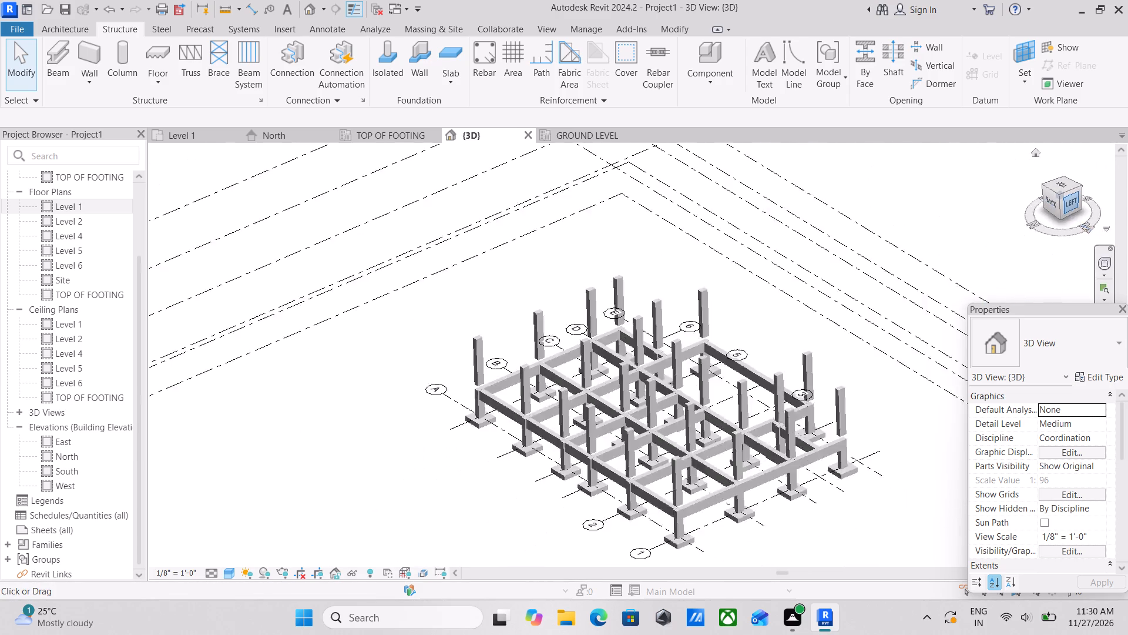
{"action": "scroll", "coordinate": [612, 449], "scroll_direction": "up", "scroll_amount": 4}
{"action": "scroll", "coordinate": [662, 304], "scroll_direction": "up", "scroll_amount": 4}
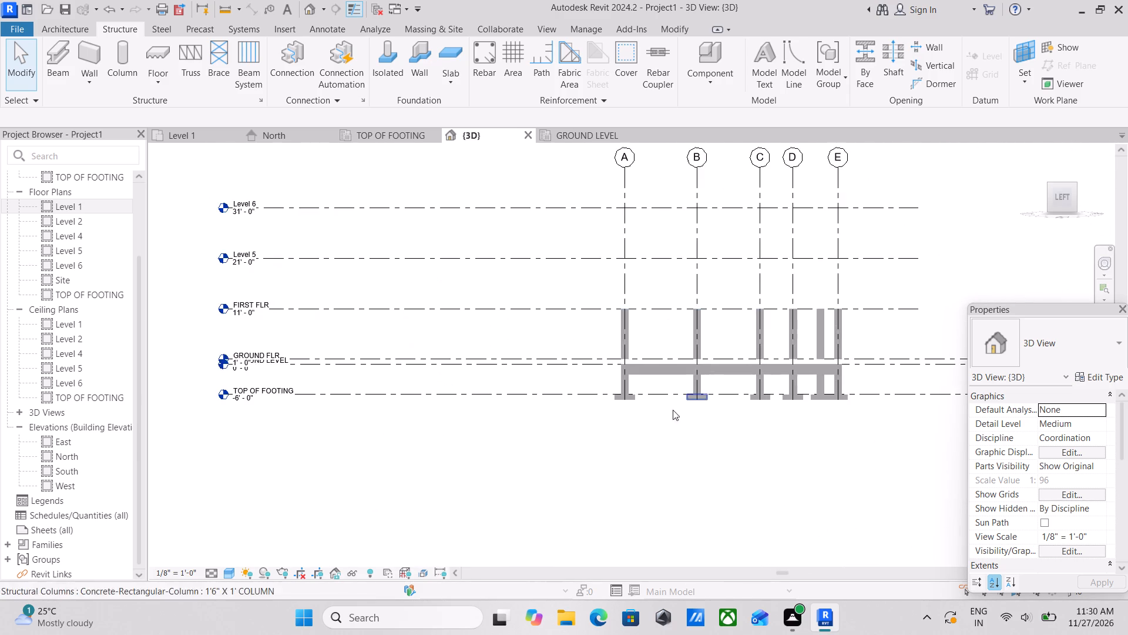
{"action": "scroll", "coordinate": [669, 405], "scroll_direction": "up", "scroll_amount": 1}
{"action": "middle_click_drag", "start_coordinate": [659, 399], "coordinate": [498, 373]}
{"action": "scroll", "coordinate": [437, 325], "scroll_direction": "up", "scroll_amount": 4}
{"action": "scroll", "coordinate": [471, 371], "scroll_direction": "up", "scroll_amount": 2}
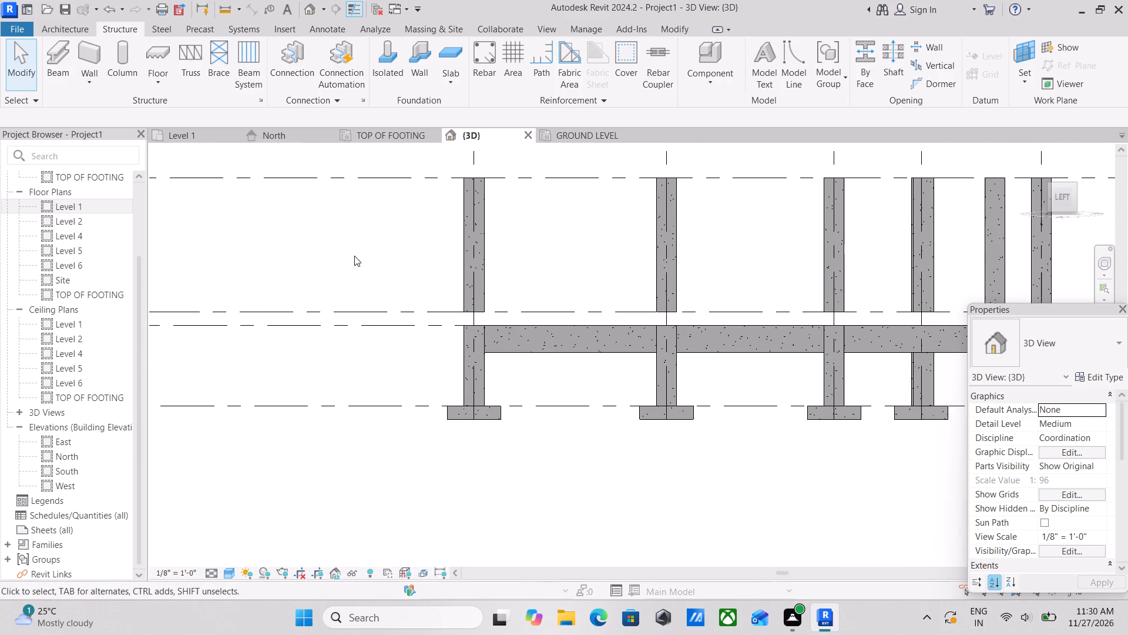
{"action": "left_click_drag", "start_coordinate": [394, 257], "coordinate": [407, 307]}
{"action": "scroll", "coordinate": [406, 266], "scroll_direction": "down", "scroll_amount": 1}
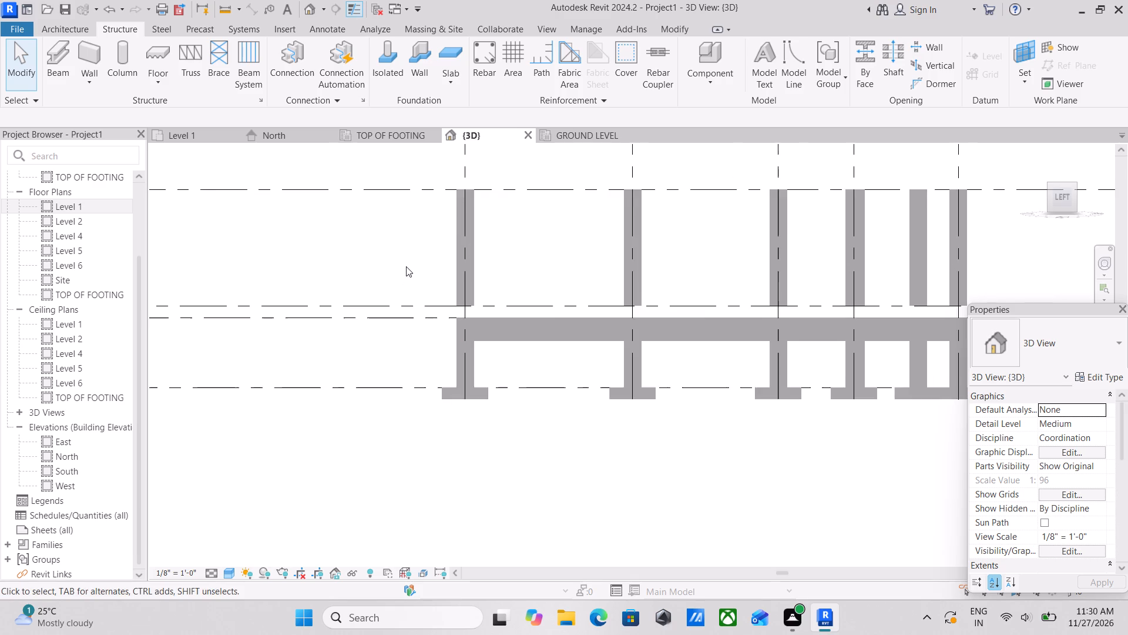
{"action": "scroll", "coordinate": [406, 266], "scroll_direction": "down", "scroll_amount": 1}
{"action": "scroll", "coordinate": [406, 266], "scroll_direction": "up", "scroll_amount": 1}
{"action": "scroll", "coordinate": [406, 266], "scroll_direction": "down", "scroll_amount": 1}
{"action": "middle_click_drag", "start_coordinate": [406, 266], "coordinate": [370, 259]}
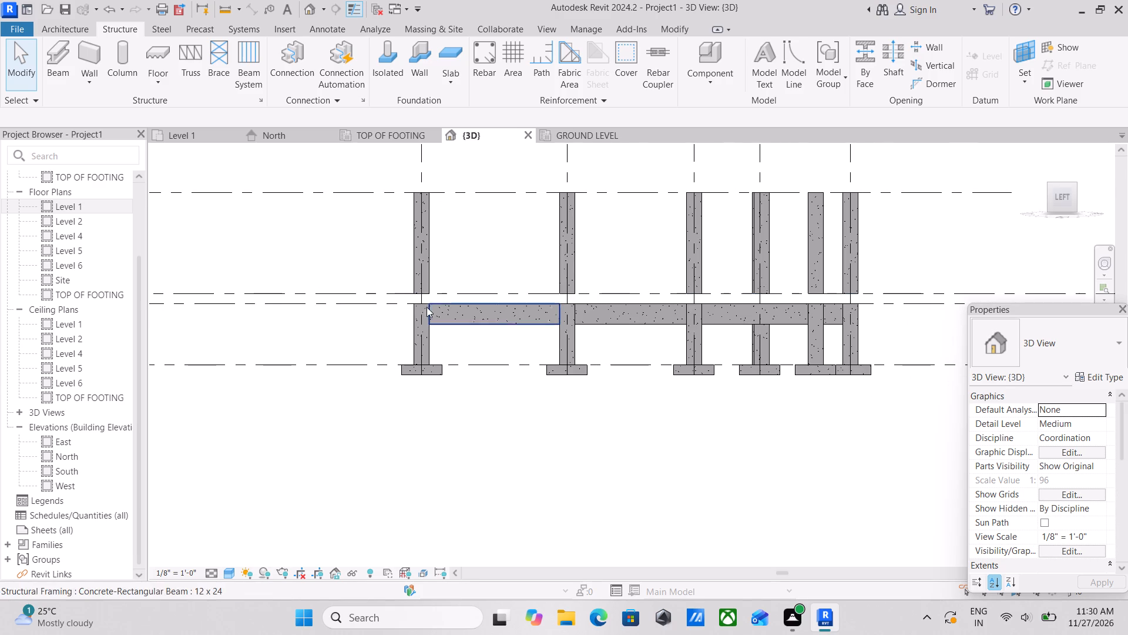
{"action": "left_click_drag", "start_coordinate": [365, 258], "coordinate": [511, 337]}
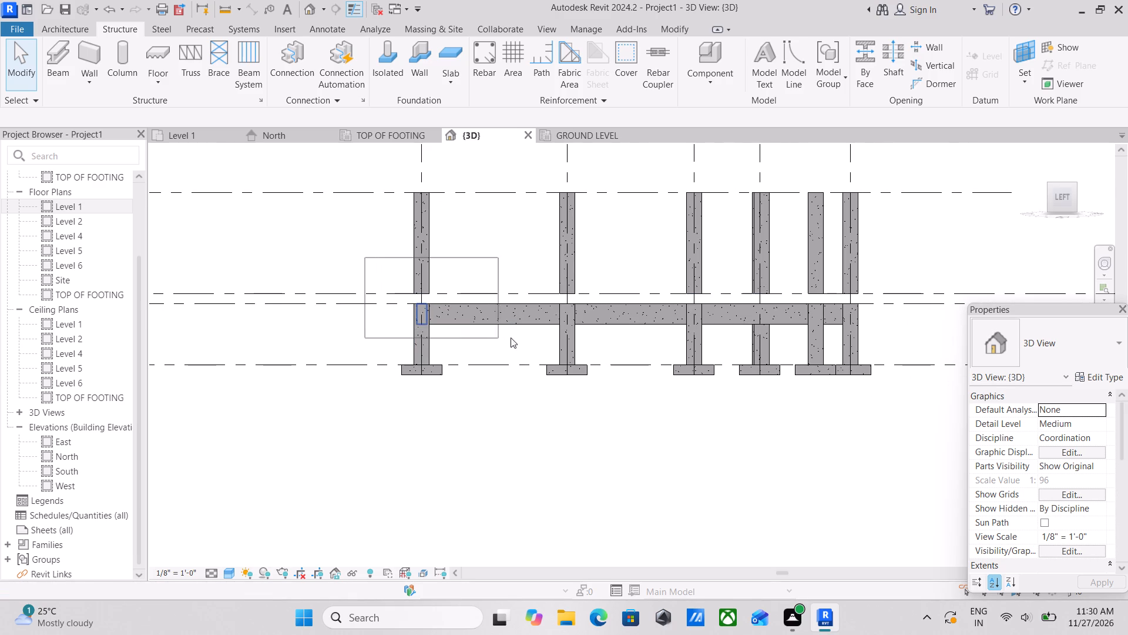
{"action": "left_click_drag", "start_coordinate": [511, 337], "coordinate": [906, 336]}
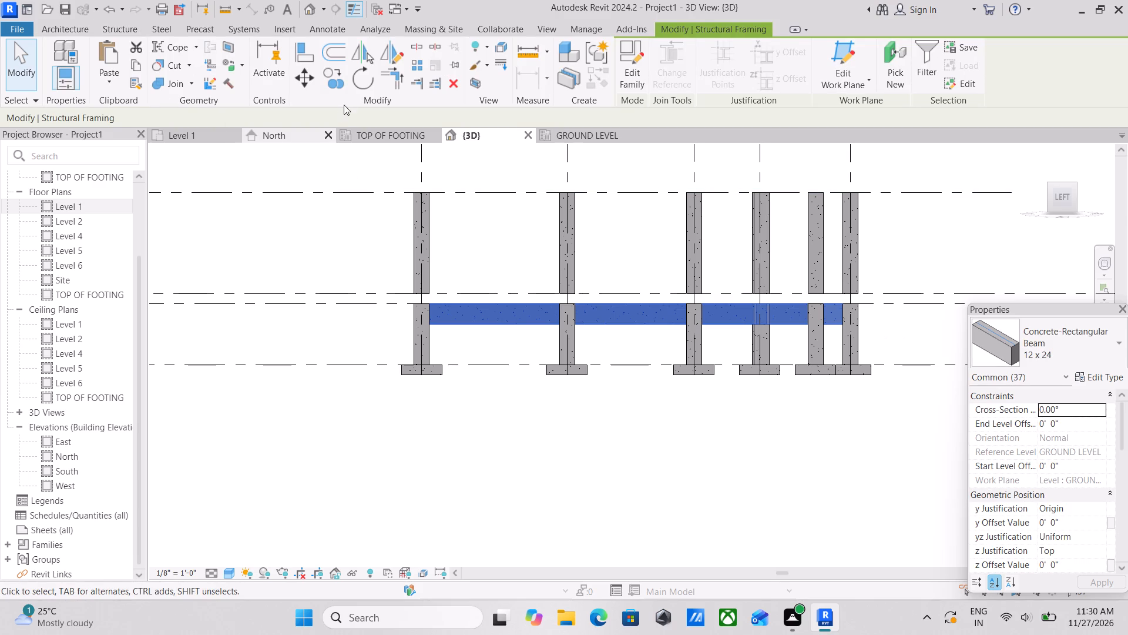
{"action": "left_click", "coordinate": [131, 65]}
{"action": "left_click", "coordinate": [113, 80]}
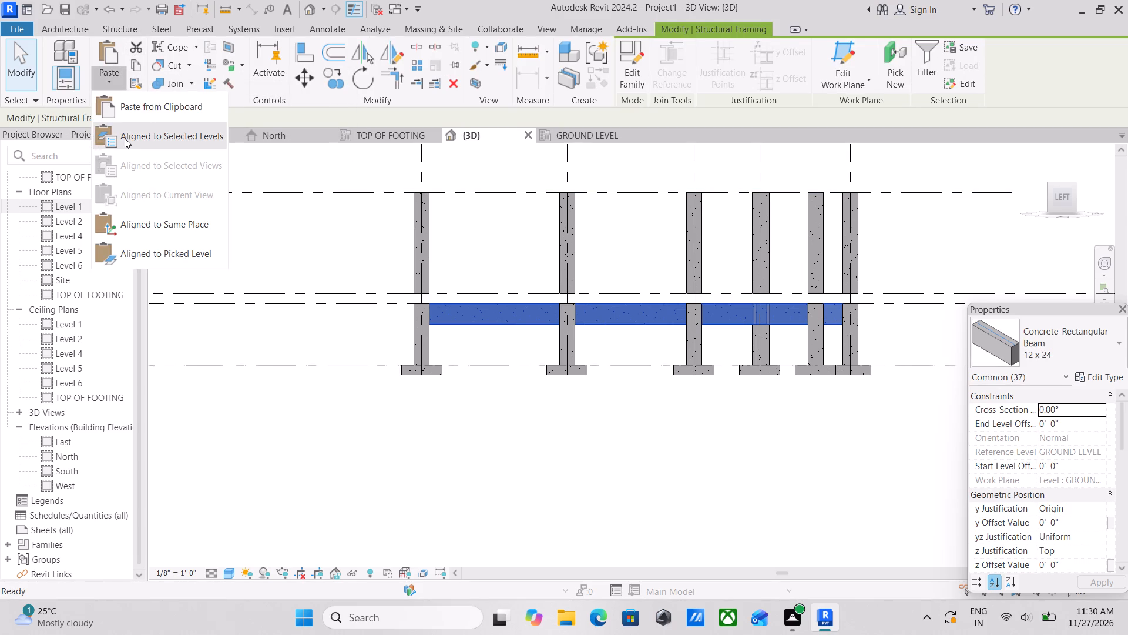
{"action": "left_click", "coordinate": [125, 138]}
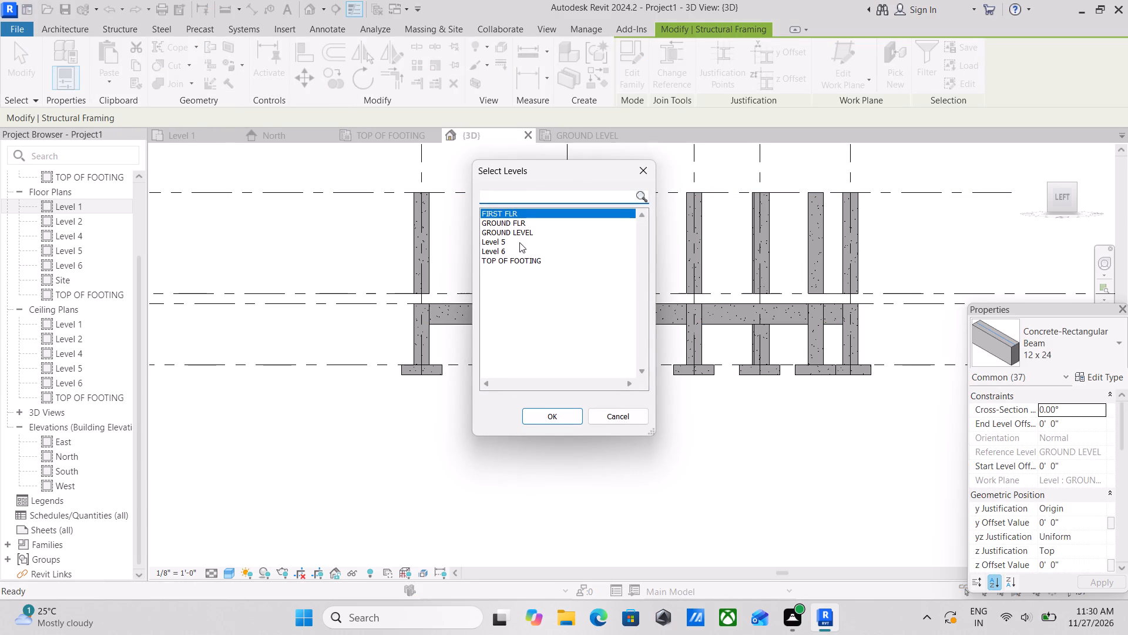
{"action": "left_click", "coordinate": [555, 413]}
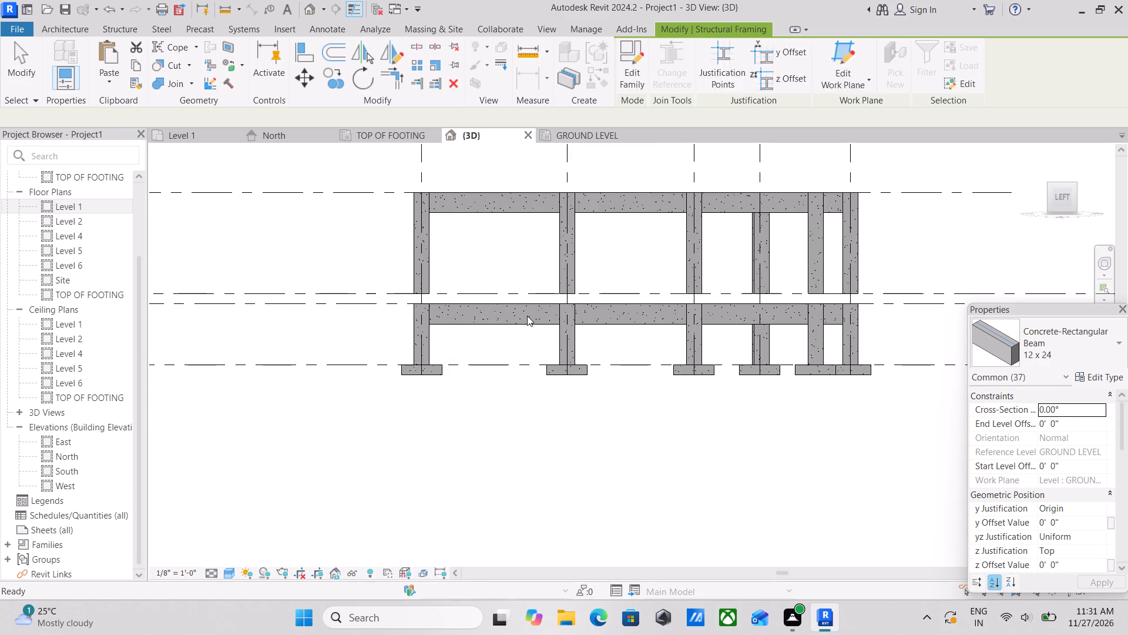
{"action": "key", "text": "Escape"}
Examine the beams and columns of both frame levels from a front-left corner 3D orientation.
{"action": "scroll", "coordinate": [526, 316], "scroll_direction": "down", "scroll_amount": 2}
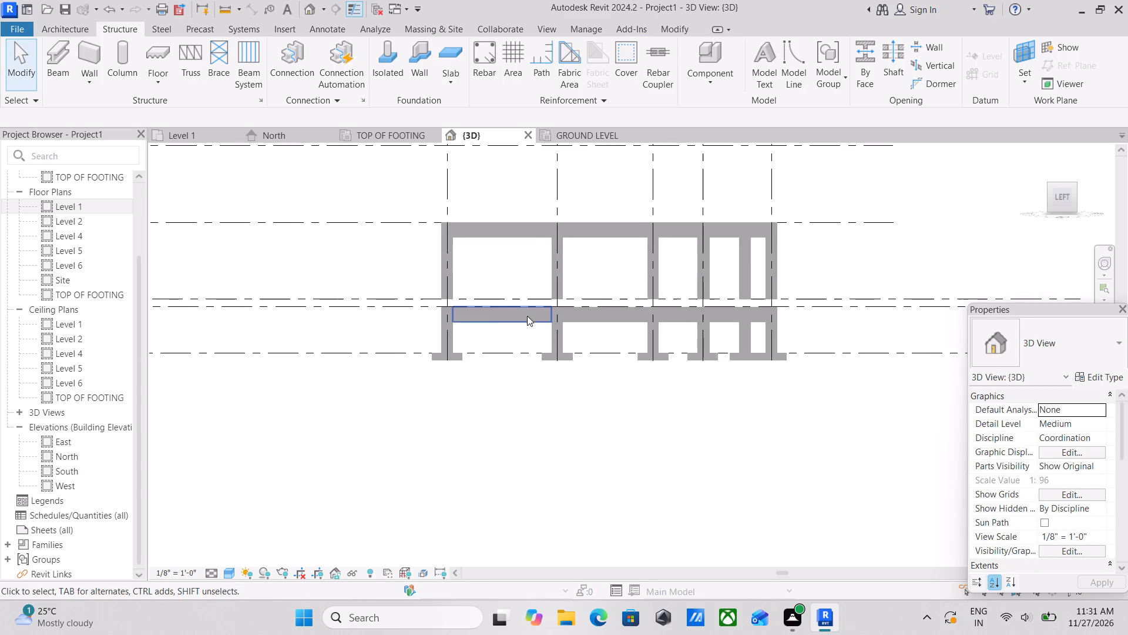
{"action": "middle_click_drag", "start_coordinate": [527, 316], "coordinate": [394, 305]}
{"action": "middle_click_drag", "start_coordinate": [441, 345], "coordinate": [508, 426]}
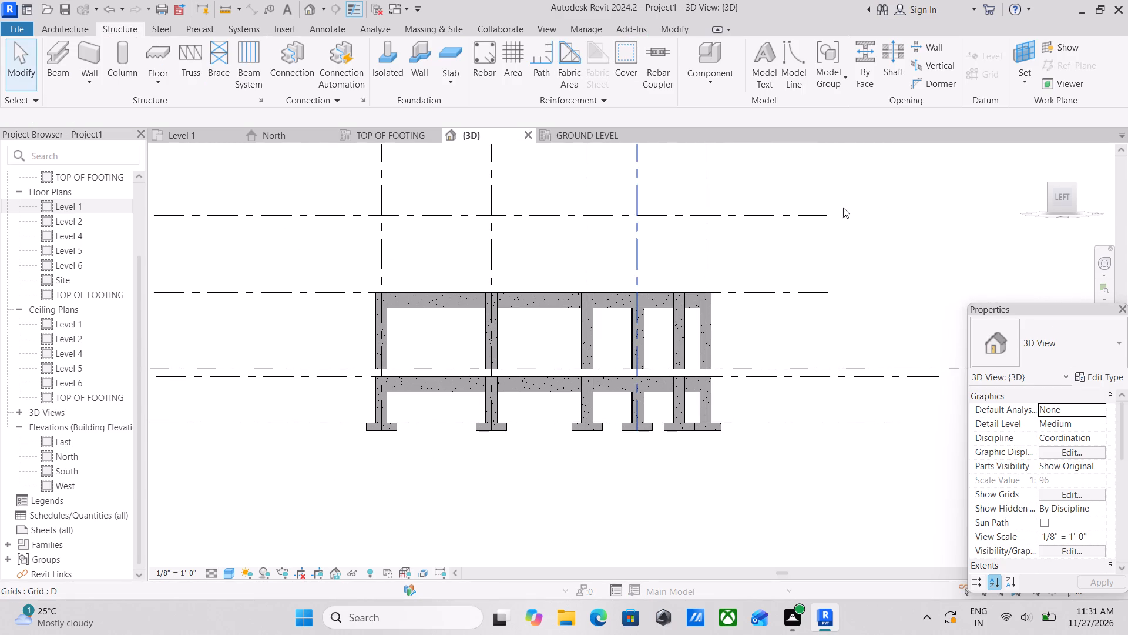
{"action": "left_click", "coordinate": [1074, 186]}
{"action": "scroll", "coordinate": [592, 393], "scroll_direction": "up", "scroll_amount": 4}
{"action": "scroll", "coordinate": [684, 396], "scroll_direction": "up", "scroll_amount": 2}
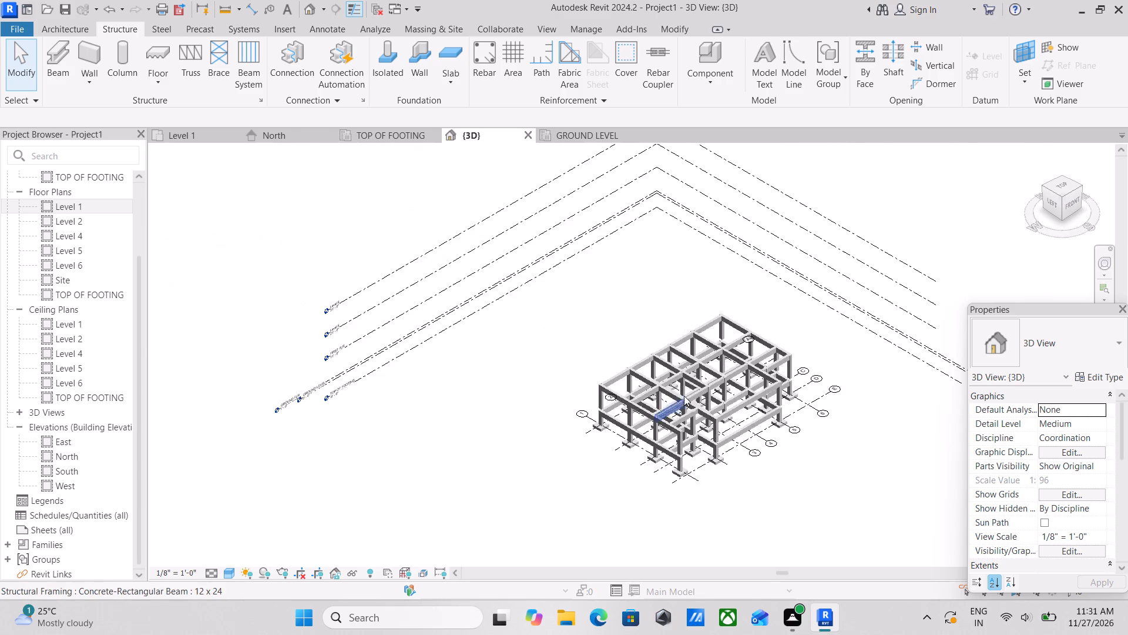
{"action": "scroll", "coordinate": [684, 396], "scroll_direction": "up", "scroll_amount": 5}
{"action": "middle_click_drag", "start_coordinate": [738, 375], "coordinate": [604, 349]}
{"action": "scroll", "coordinate": [550, 362], "scroll_direction": "up", "scroll_amount": 3}
{"action": "middle_click_drag", "start_coordinate": [418, 411], "coordinate": [487, 362]}
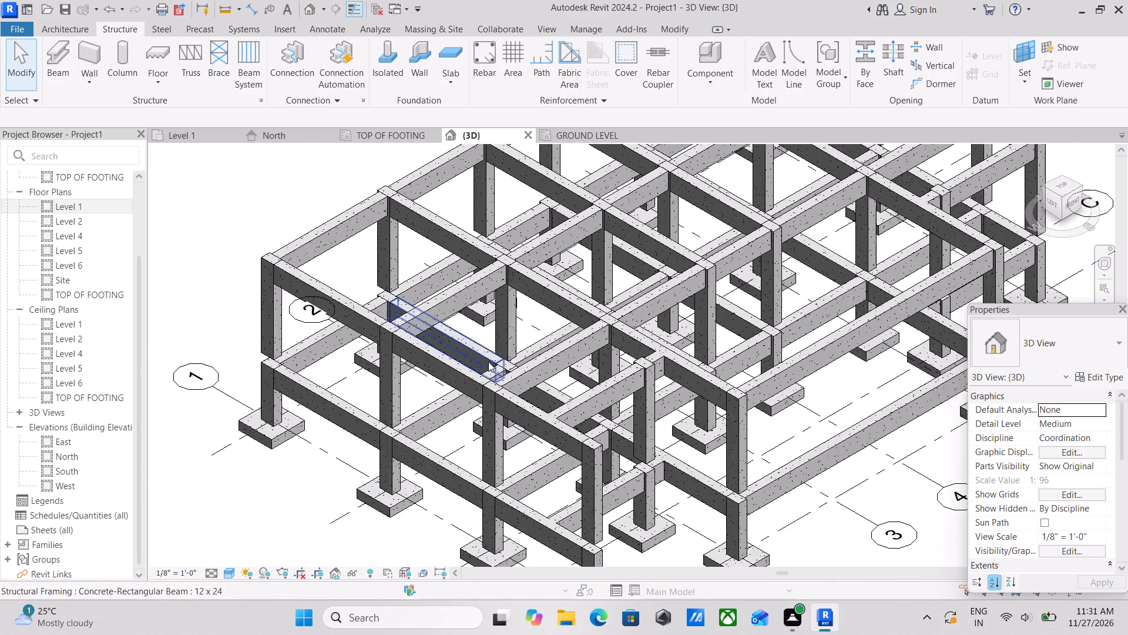
{"action": "middle_click_drag", "start_coordinate": [373, 381], "coordinate": [396, 416]}
{"action": "scroll", "coordinate": [378, 416], "scroll_direction": "up", "scroll_amount": 3}
{"action": "scroll", "coordinate": [273, 370], "scroll_direction": "up", "scroll_amount": 2}
{"action": "middle_click_drag", "start_coordinate": [202, 377], "coordinate": [153, 377]}
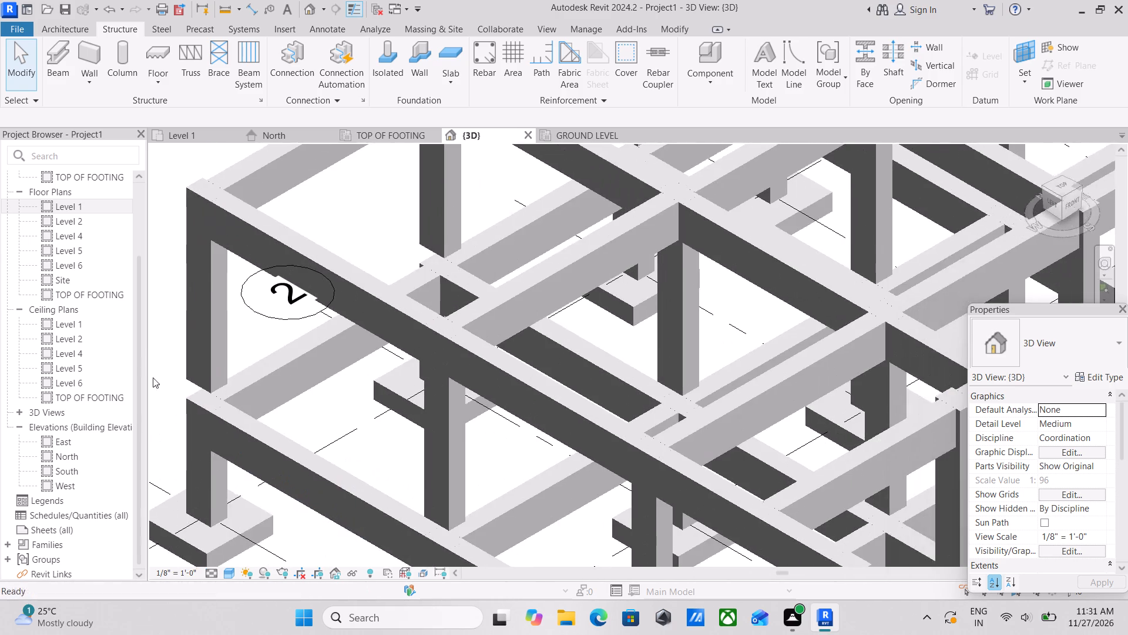
{"action": "scroll", "coordinate": [366, 377], "scroll_direction": "down", "scroll_amount": 2}
{"action": "middle_click_drag", "start_coordinate": [357, 382], "coordinate": [338, 396]}
{"action": "middle_click_drag", "start_coordinate": [338, 398], "coordinate": [338, 425]}
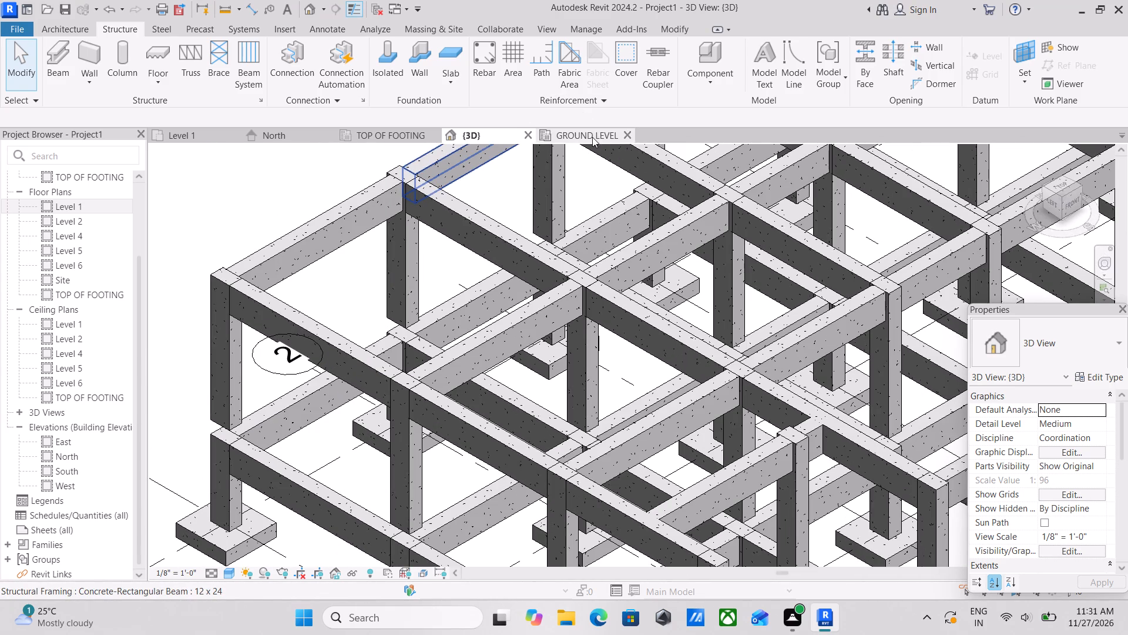
Open the Level 1 floor plan and rename the view as GROUND FLR.
{"action": "left_click", "coordinate": [184, 135]}
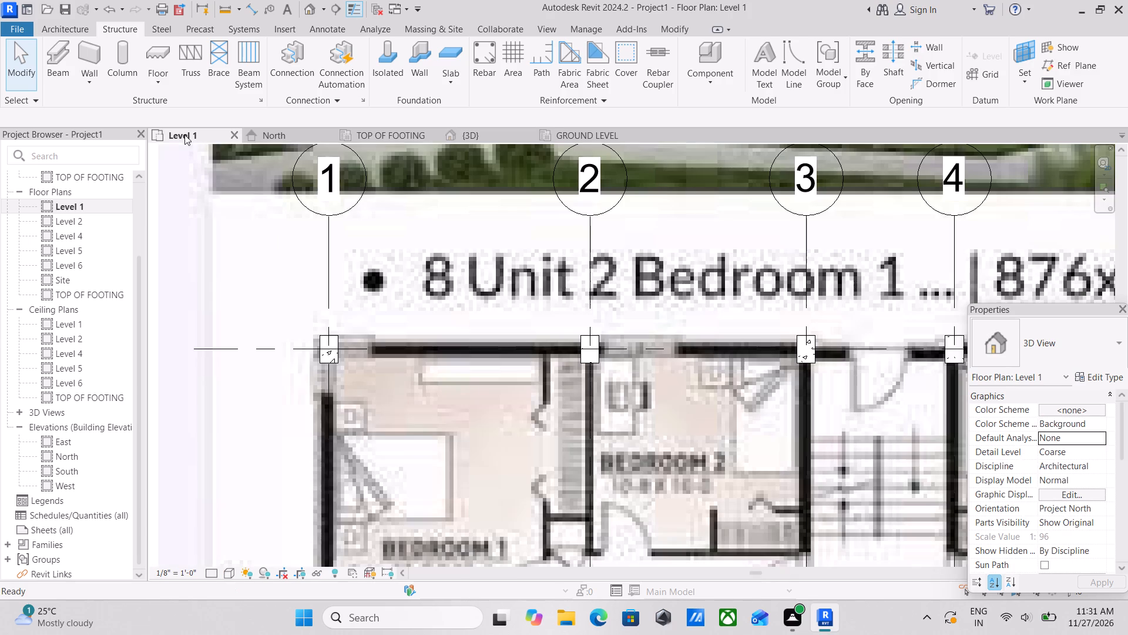
{"action": "right_click", "coordinate": [93, 210]}
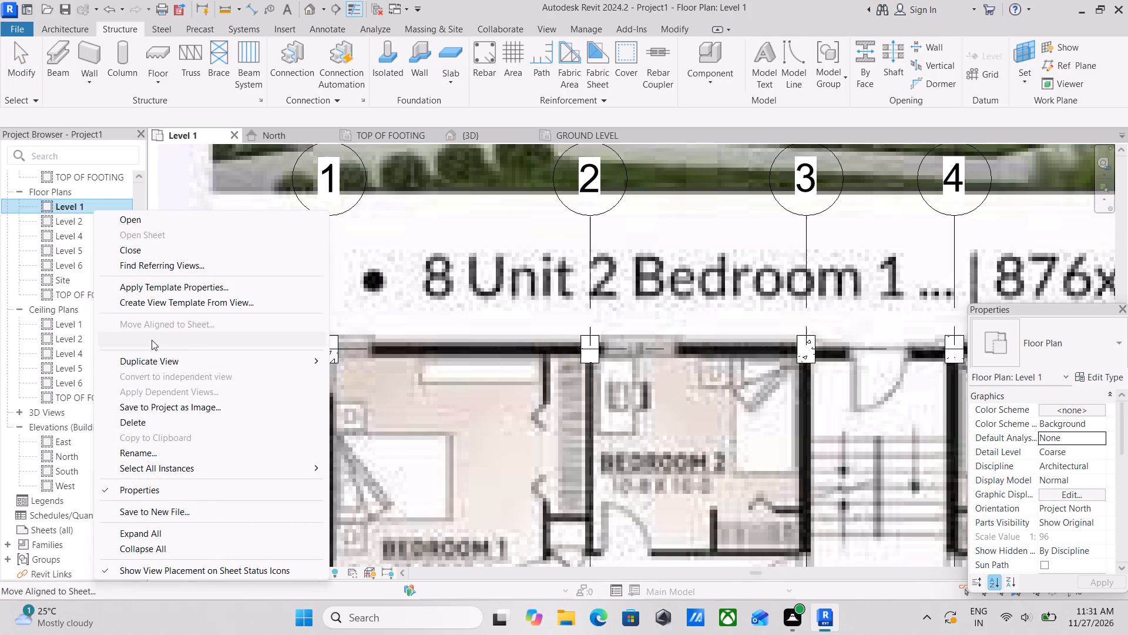
{"action": "left_click", "coordinate": [150, 459]}
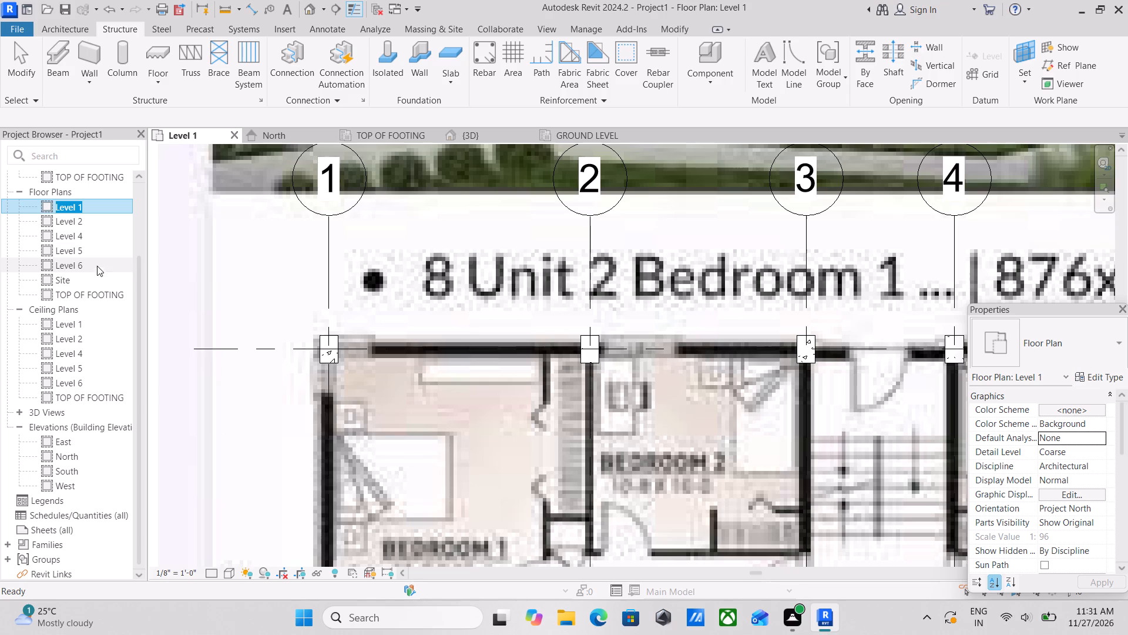
{"action": "type", "text": "GROUND"}
{"action": "key", "text": "space"}
{"action": "type", "text": "FLR"}
{"action": "key", "text": "Return"}
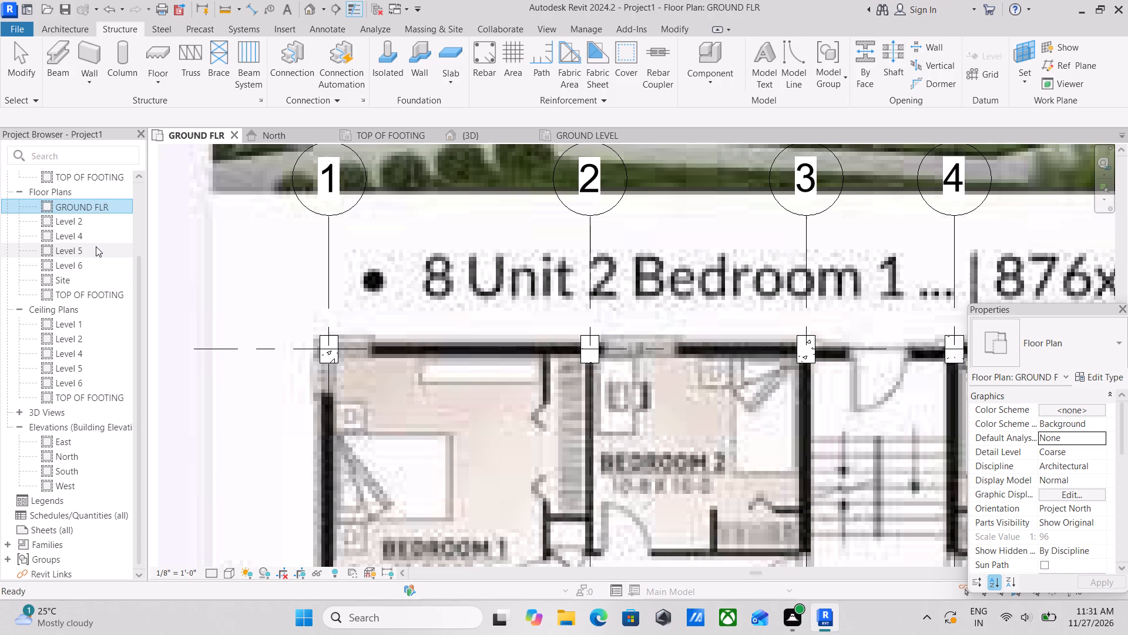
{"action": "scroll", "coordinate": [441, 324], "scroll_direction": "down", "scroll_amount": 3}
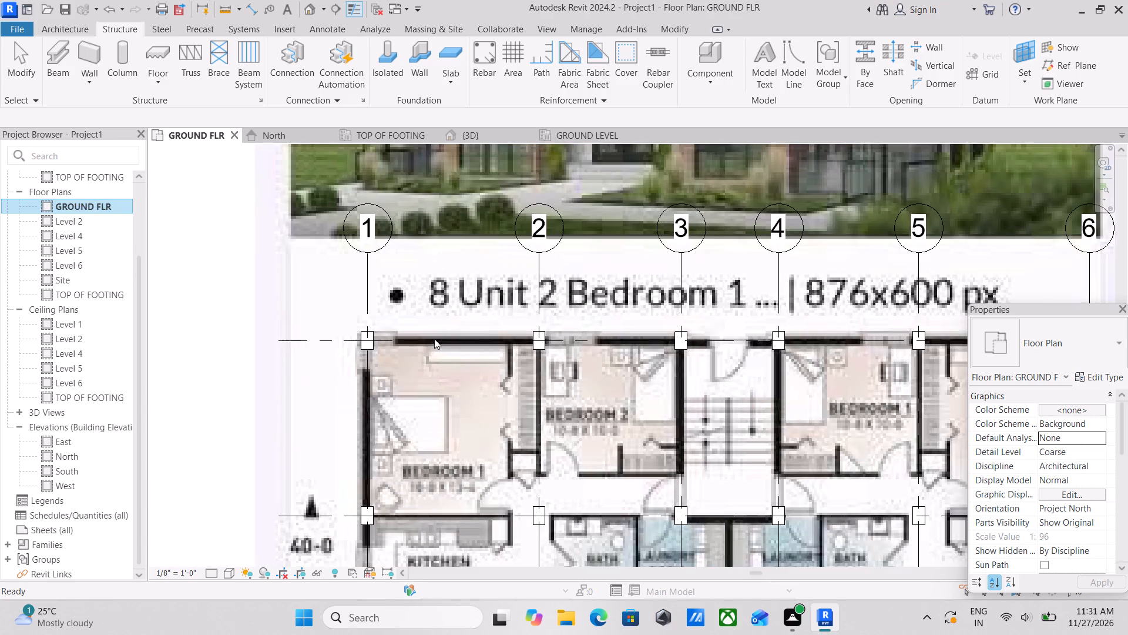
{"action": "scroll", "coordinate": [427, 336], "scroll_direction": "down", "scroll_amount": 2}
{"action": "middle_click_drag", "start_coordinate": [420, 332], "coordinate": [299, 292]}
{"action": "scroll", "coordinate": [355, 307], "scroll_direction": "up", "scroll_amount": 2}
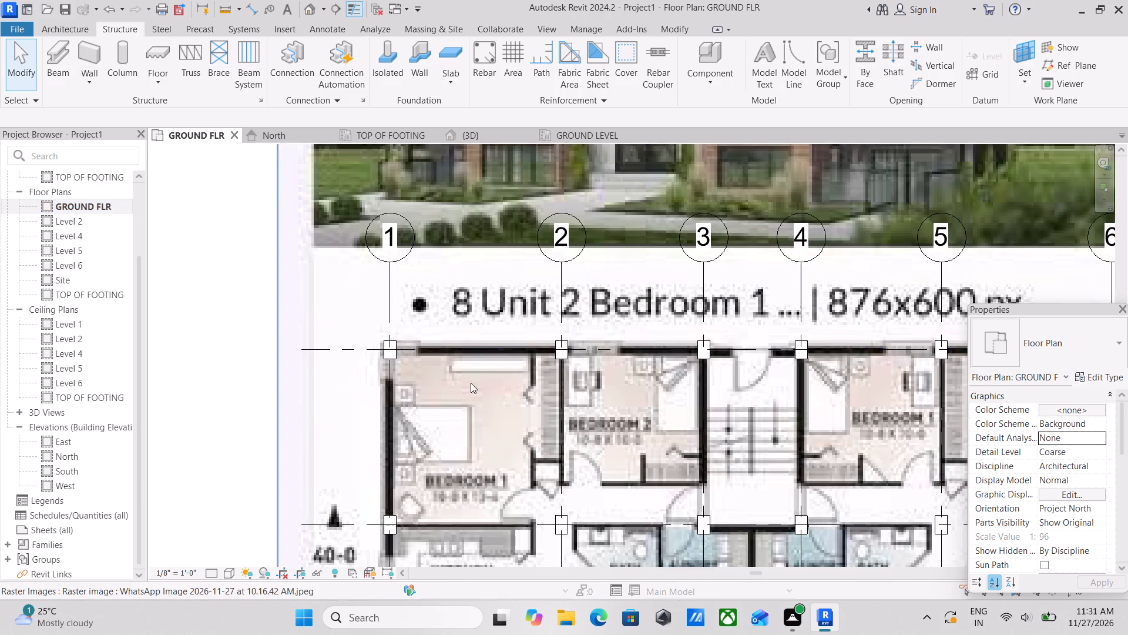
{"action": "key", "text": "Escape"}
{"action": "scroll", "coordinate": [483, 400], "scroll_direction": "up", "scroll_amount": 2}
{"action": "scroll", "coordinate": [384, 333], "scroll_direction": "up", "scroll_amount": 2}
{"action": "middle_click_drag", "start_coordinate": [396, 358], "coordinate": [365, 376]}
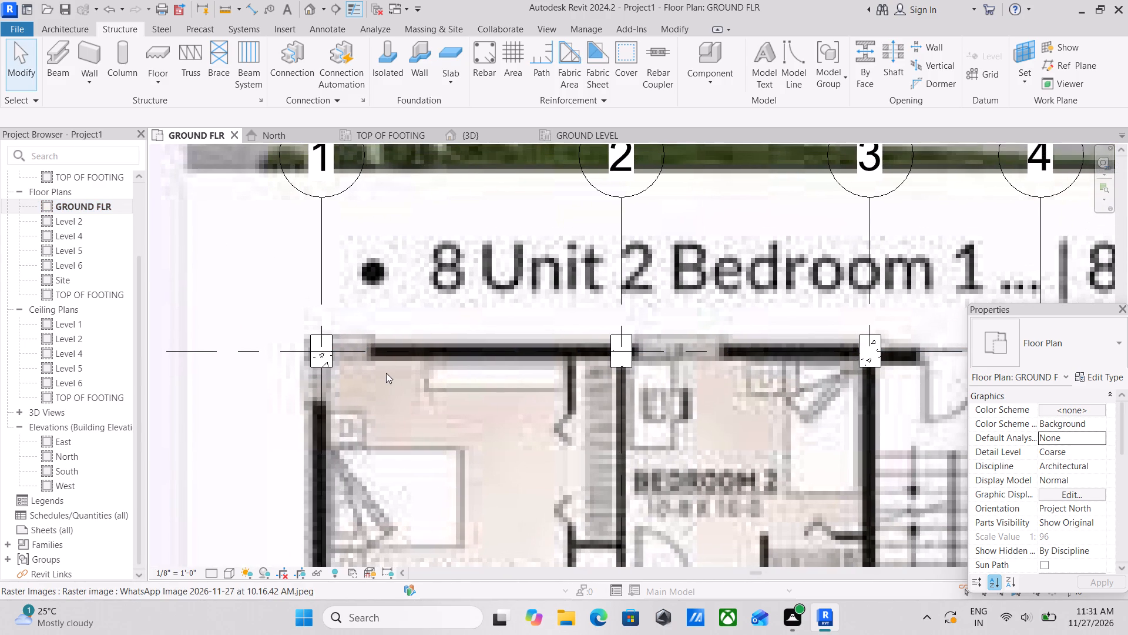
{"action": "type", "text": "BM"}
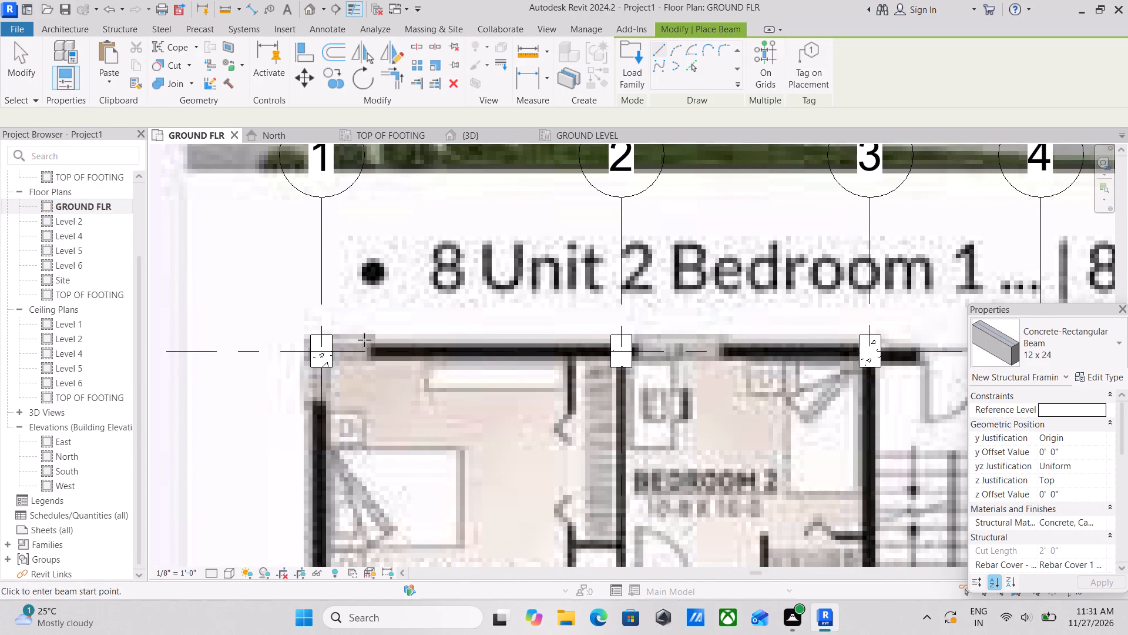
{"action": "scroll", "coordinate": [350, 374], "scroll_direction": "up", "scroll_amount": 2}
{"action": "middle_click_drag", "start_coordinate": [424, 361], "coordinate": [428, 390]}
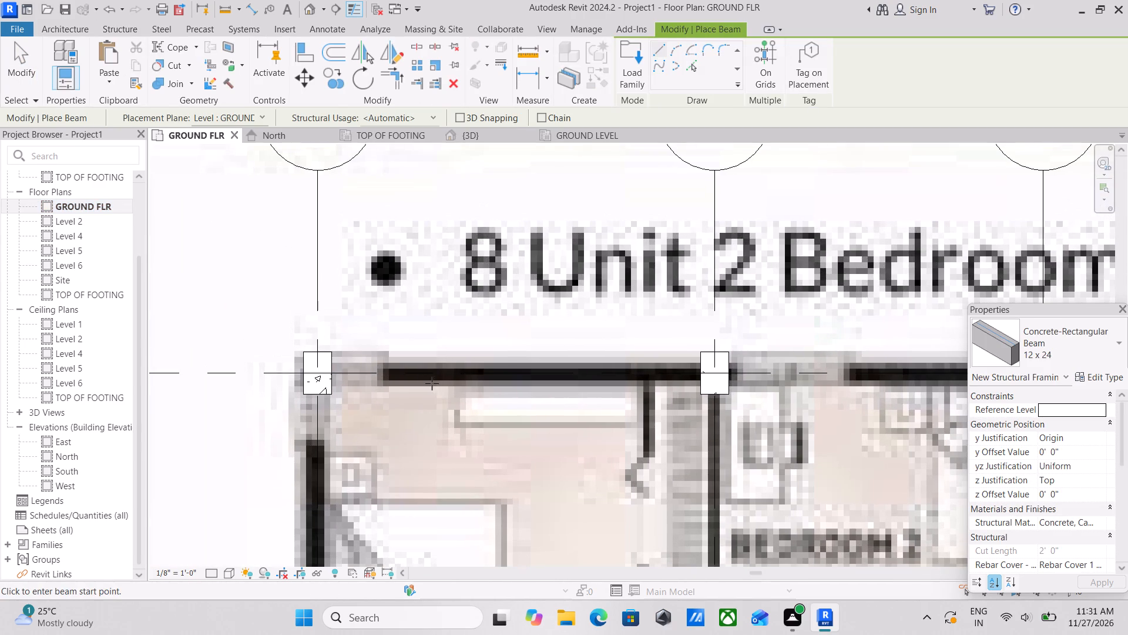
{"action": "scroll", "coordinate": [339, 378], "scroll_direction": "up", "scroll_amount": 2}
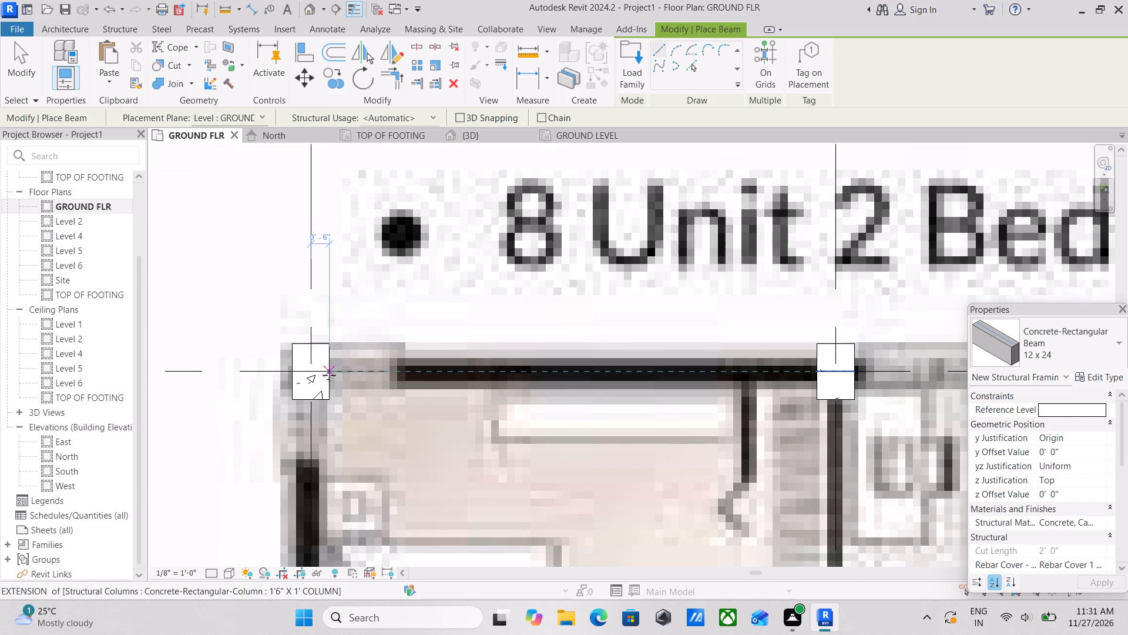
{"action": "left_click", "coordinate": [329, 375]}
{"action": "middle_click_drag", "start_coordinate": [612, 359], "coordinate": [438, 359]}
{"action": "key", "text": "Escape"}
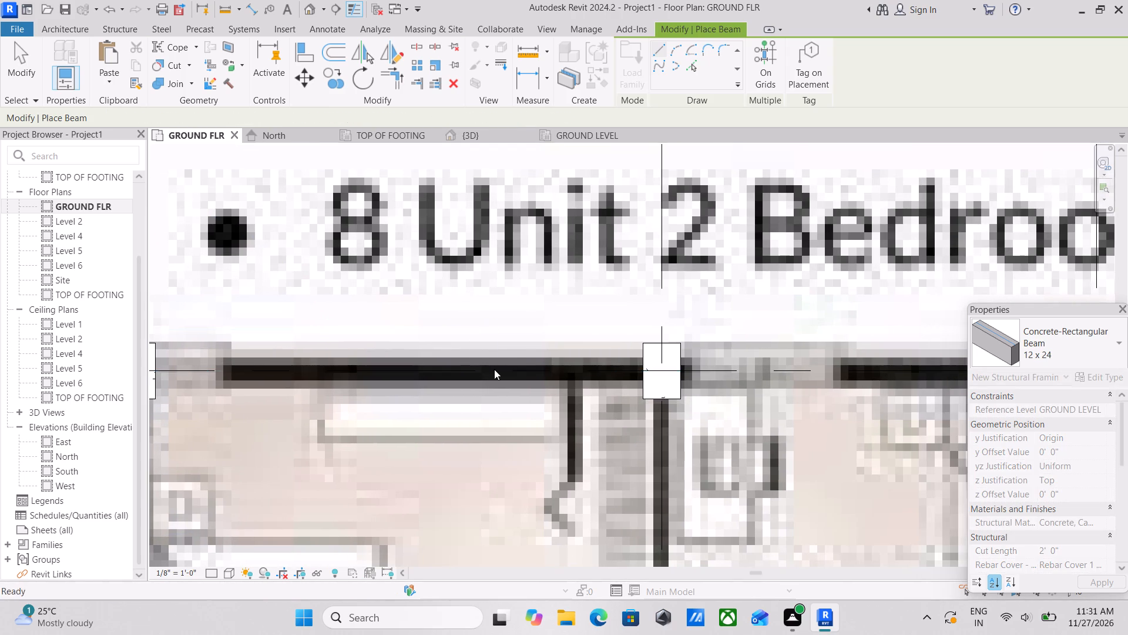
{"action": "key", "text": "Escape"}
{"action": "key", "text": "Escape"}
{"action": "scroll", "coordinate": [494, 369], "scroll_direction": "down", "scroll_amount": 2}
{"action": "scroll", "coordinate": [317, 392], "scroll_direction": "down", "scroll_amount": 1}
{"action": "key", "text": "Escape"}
Start the Wall command and duplicate the Generic - 8" basic wall type as EXTERIOR WALL 9".
{"action": "middle_click_drag", "start_coordinate": [317, 392], "coordinate": [454, 351]}
{"action": "scroll", "coordinate": [427, 380], "scroll_direction": "down", "scroll_amount": 1}
{"action": "middle_click_drag", "start_coordinate": [427, 380], "coordinate": [343, 381]}
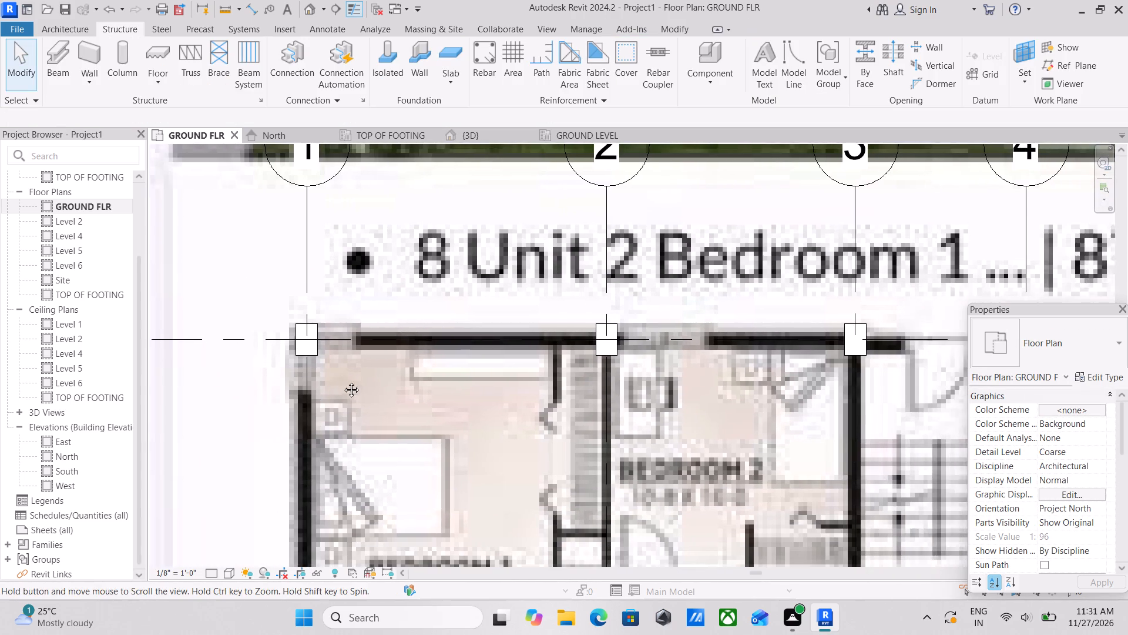
{"action": "middle_click_drag", "start_coordinate": [343, 381], "coordinate": [334, 381]}
{"action": "middle_click_drag", "start_coordinate": [369, 415], "coordinate": [463, 412]}
{"action": "type", "text": "WA"}
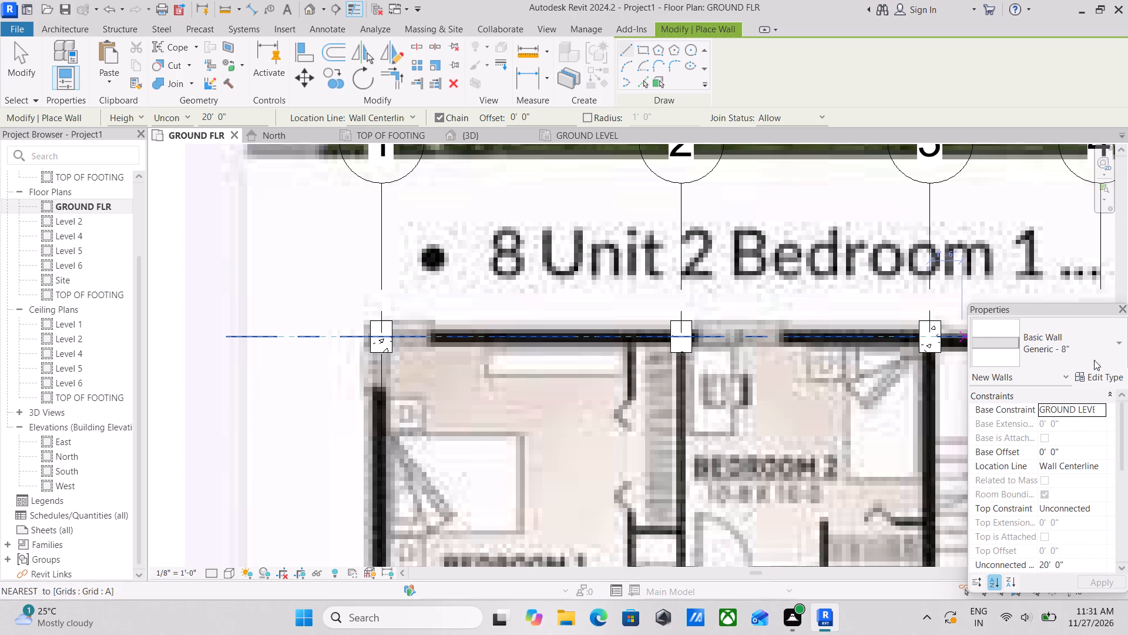
{"action": "left_click", "coordinate": [1106, 376]}
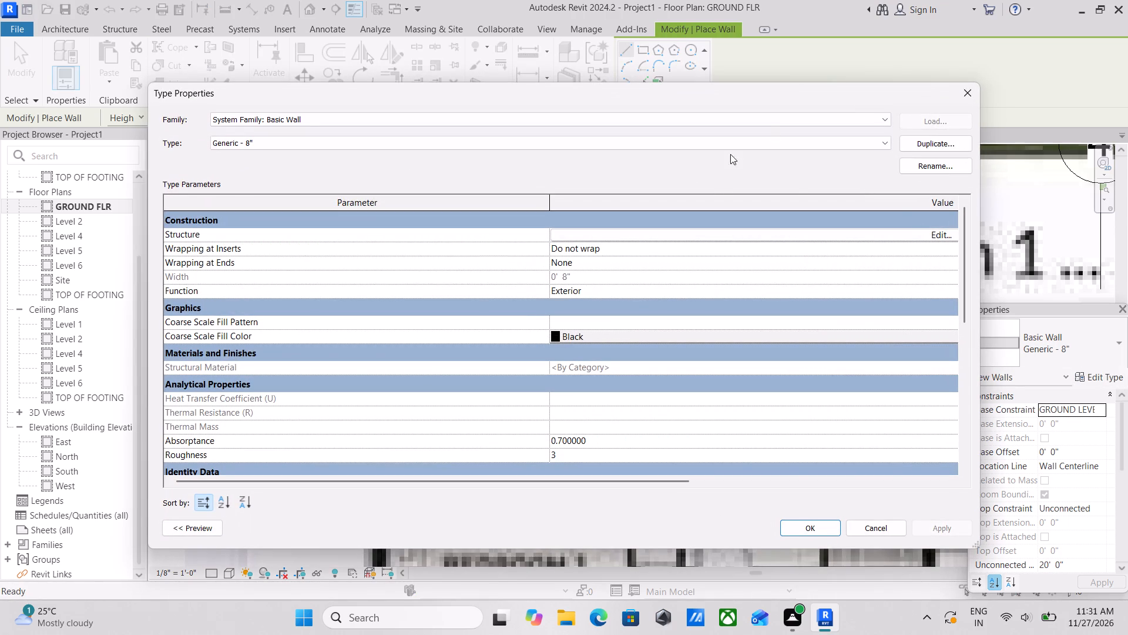
{"action": "left_click", "coordinate": [931, 142]}
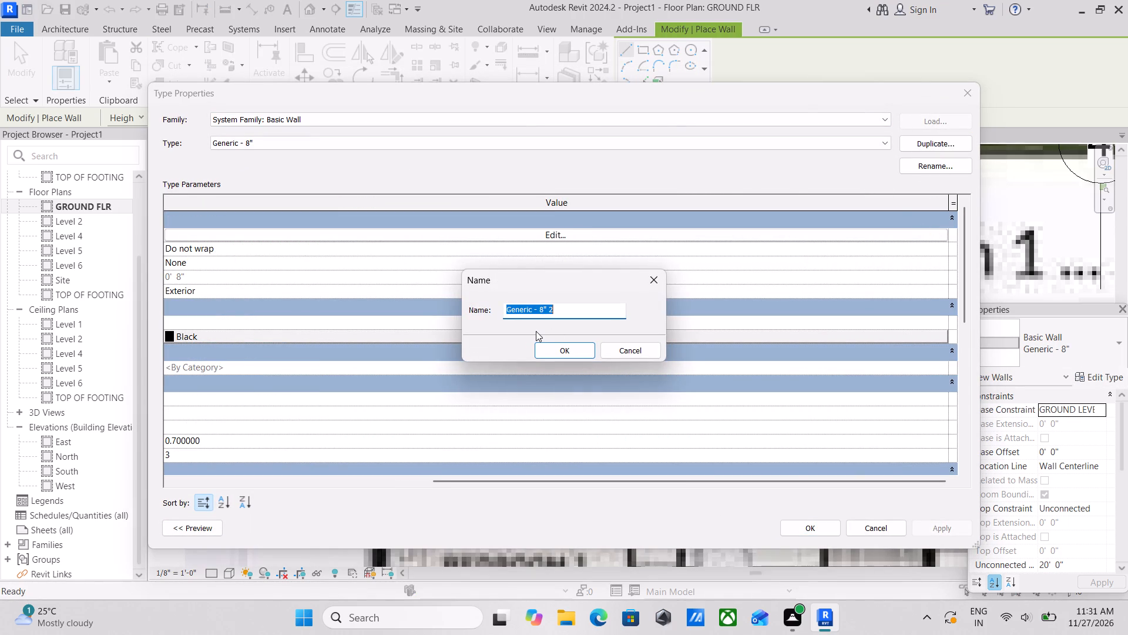
{"action": "type", "text": "EXTERIOR WALL"}
{"action": "key", "text": "space"}
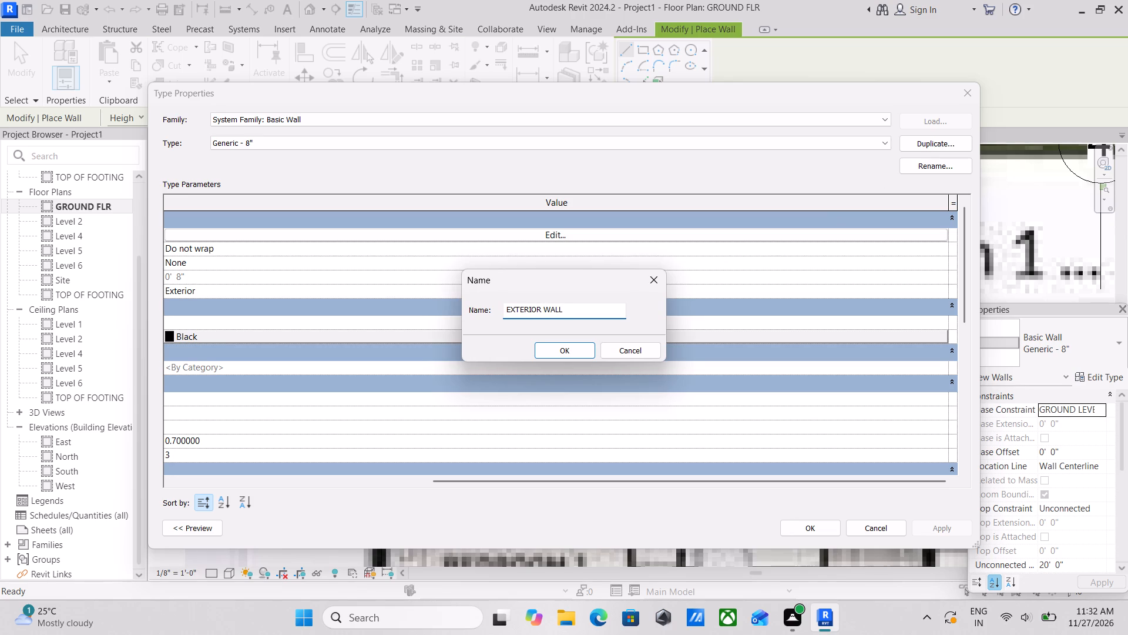
{"action": "key", "text": "9"}
{"action": "key", "text": "shift+quotedbl"}
{"action": "left_click", "coordinate": [543, 349]}
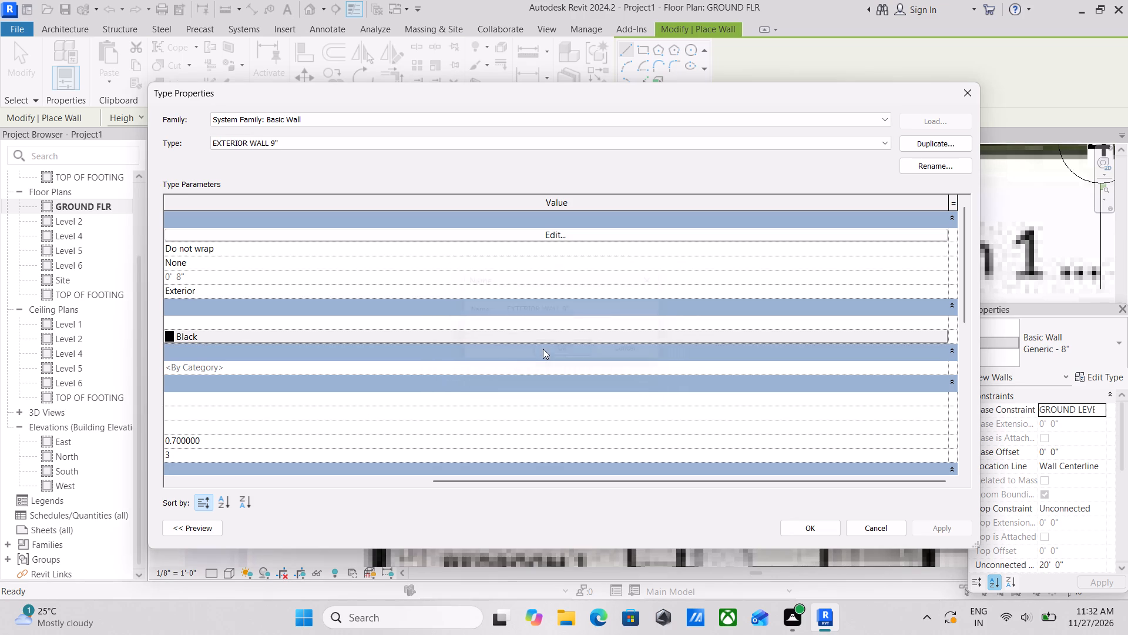
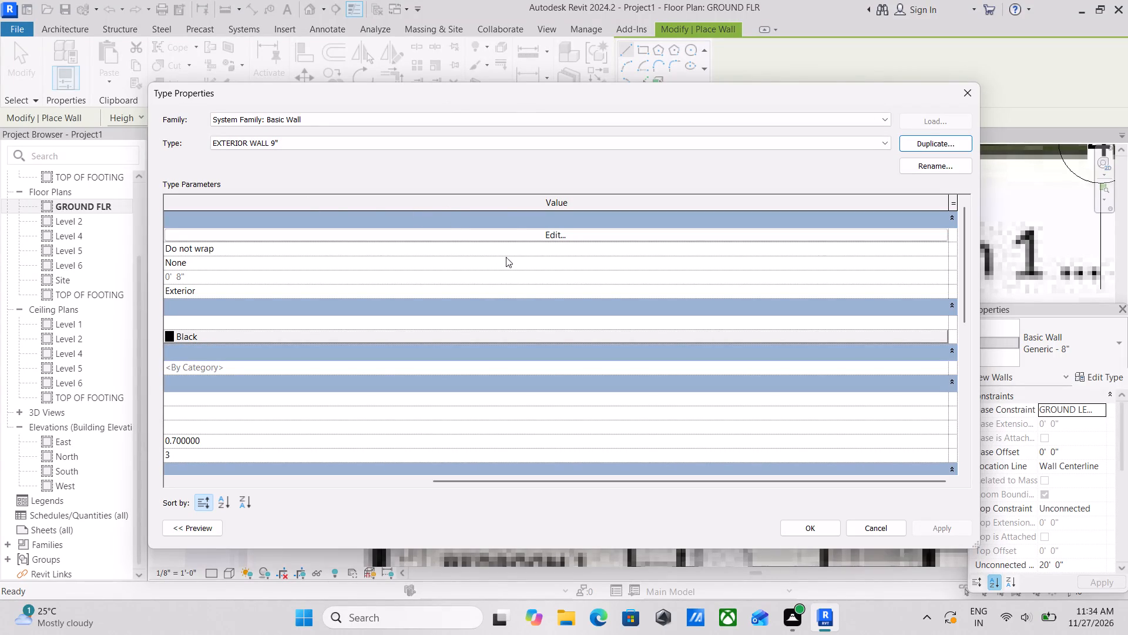
Create a new material named WARM BEIGE COLOUR for the structure layer of the EXTERIOR WALL 9" type.
{"action": "left_click", "coordinate": [515, 239]}
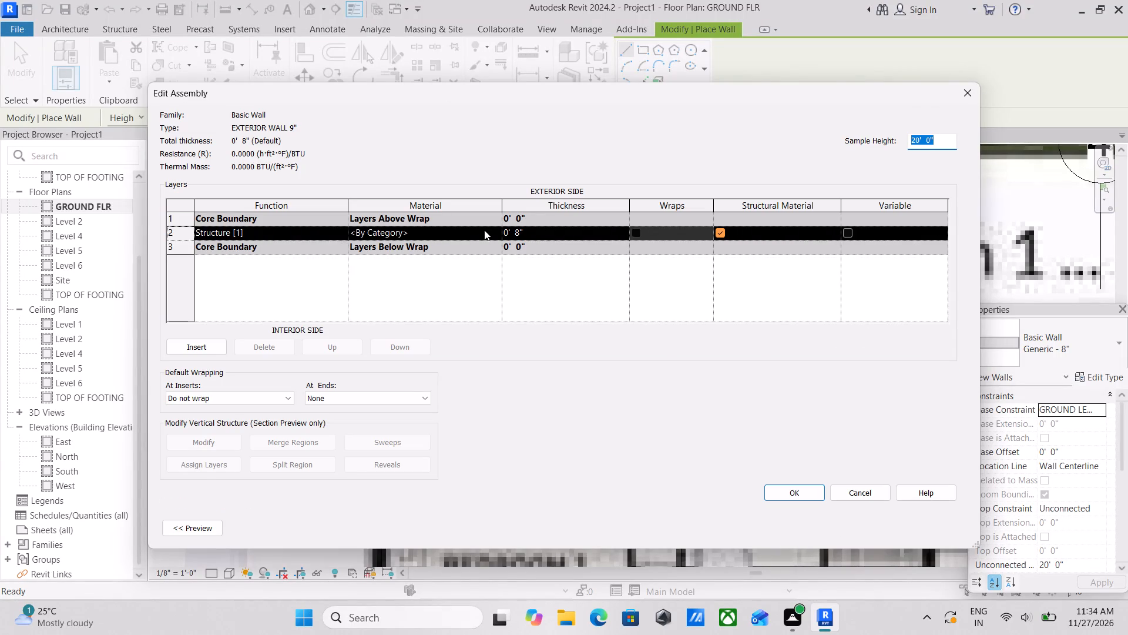
{"action": "left_click", "coordinate": [498, 230]}
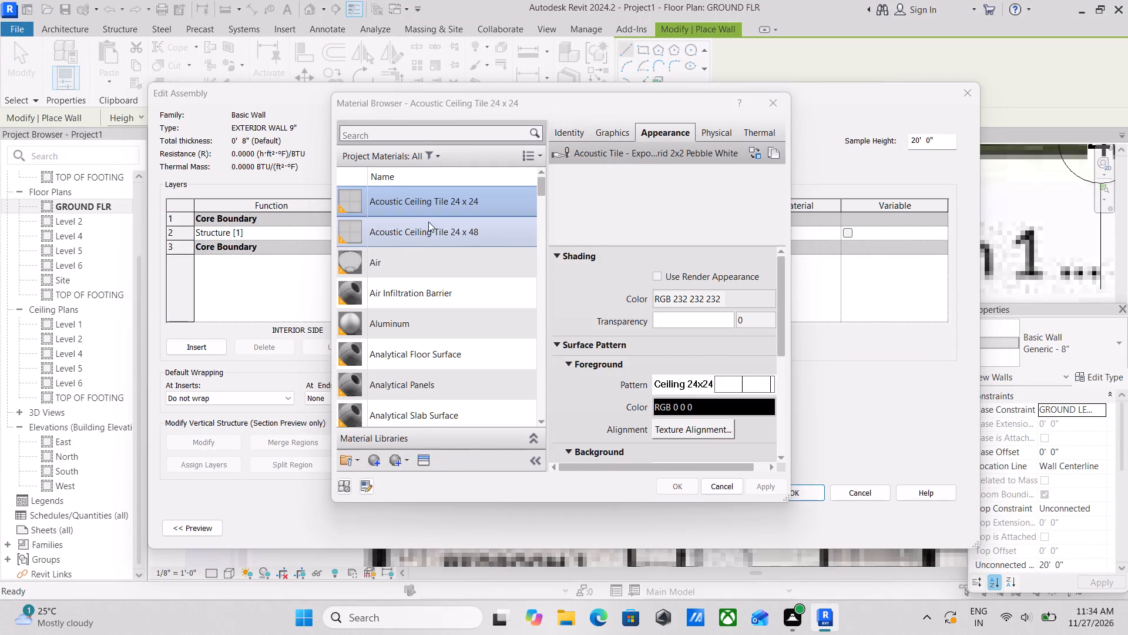
{"action": "scroll", "coordinate": [419, 411], "scroll_direction": "down", "scroll_amount": 2}
{"action": "left_click", "coordinate": [378, 463]}
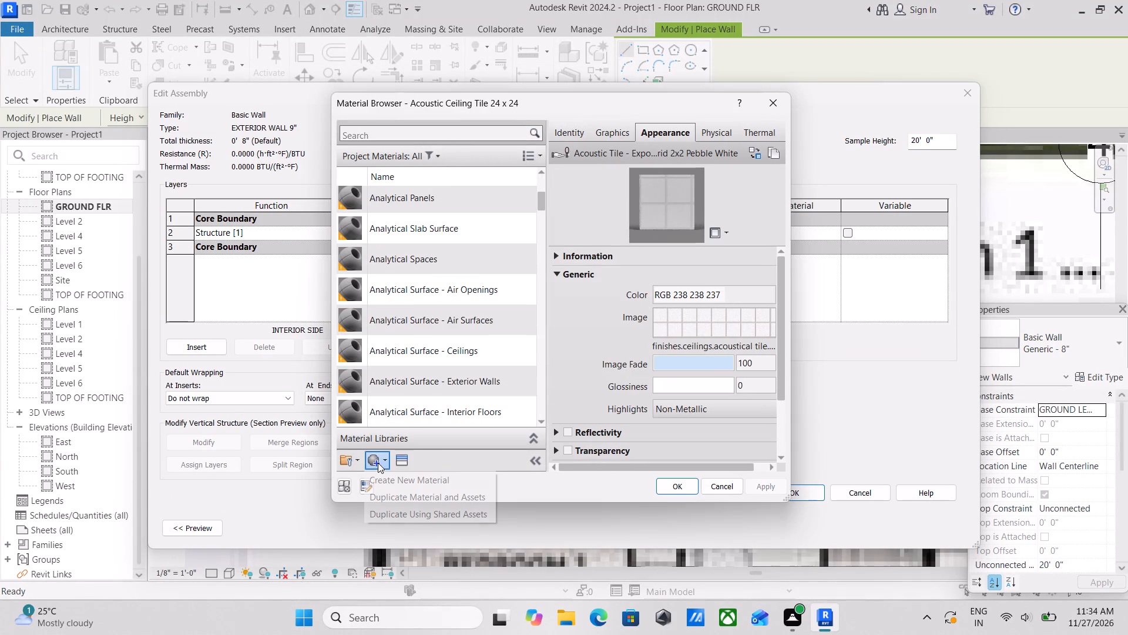
{"action": "left_click", "coordinate": [408, 476]}
{"action": "right_click", "coordinate": [412, 289]}
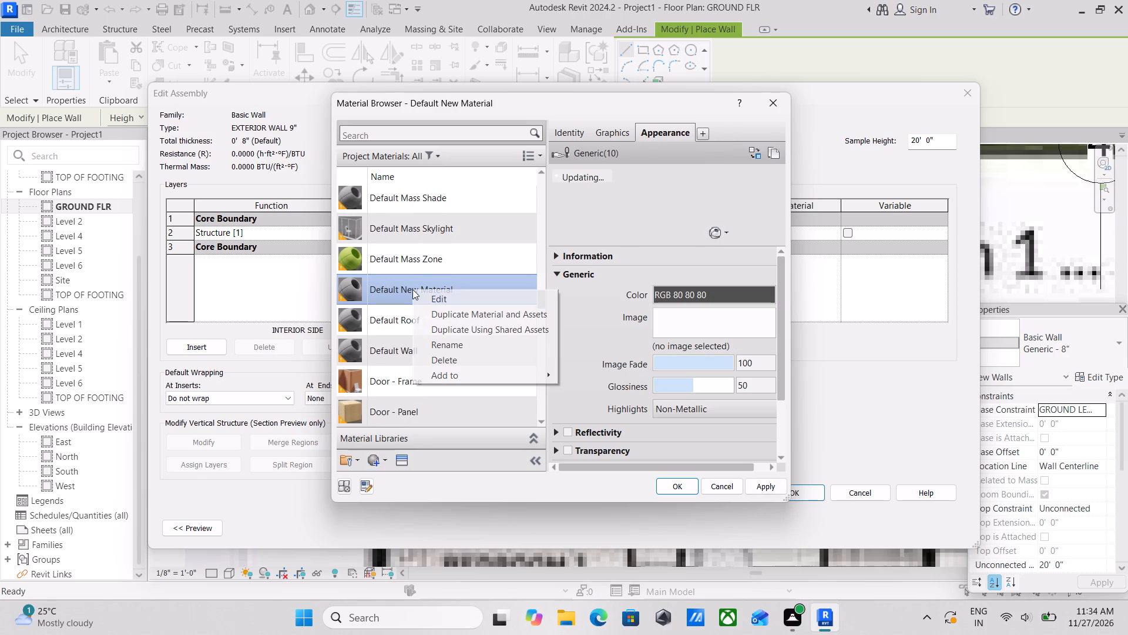
{"action": "left_click", "coordinate": [444, 344]}
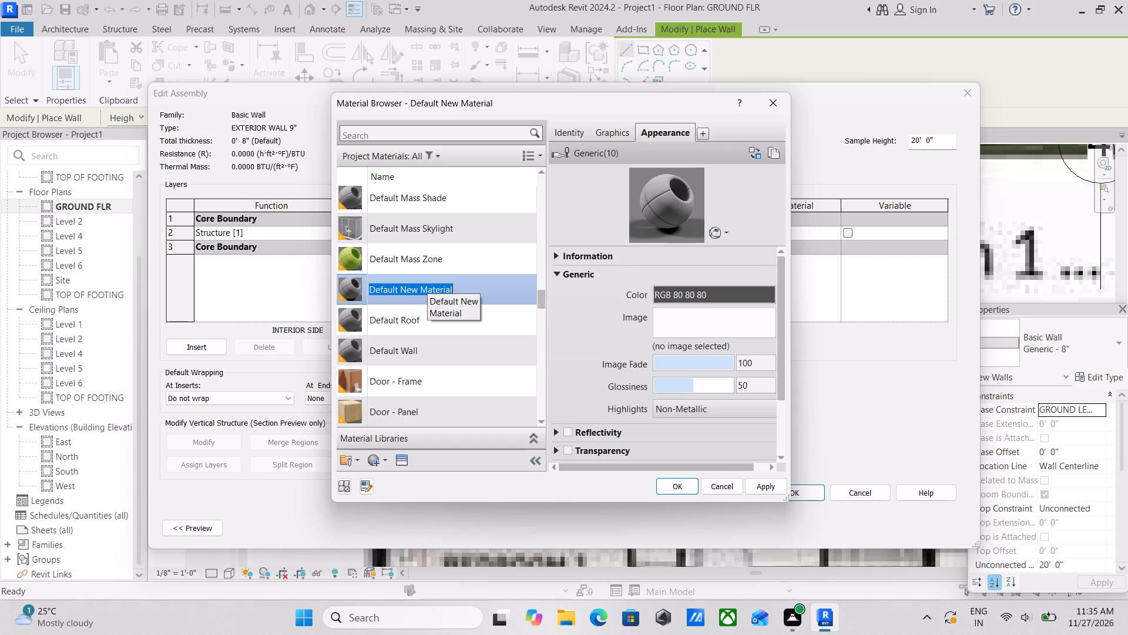
{"action": "type", "text": "WAQ"}
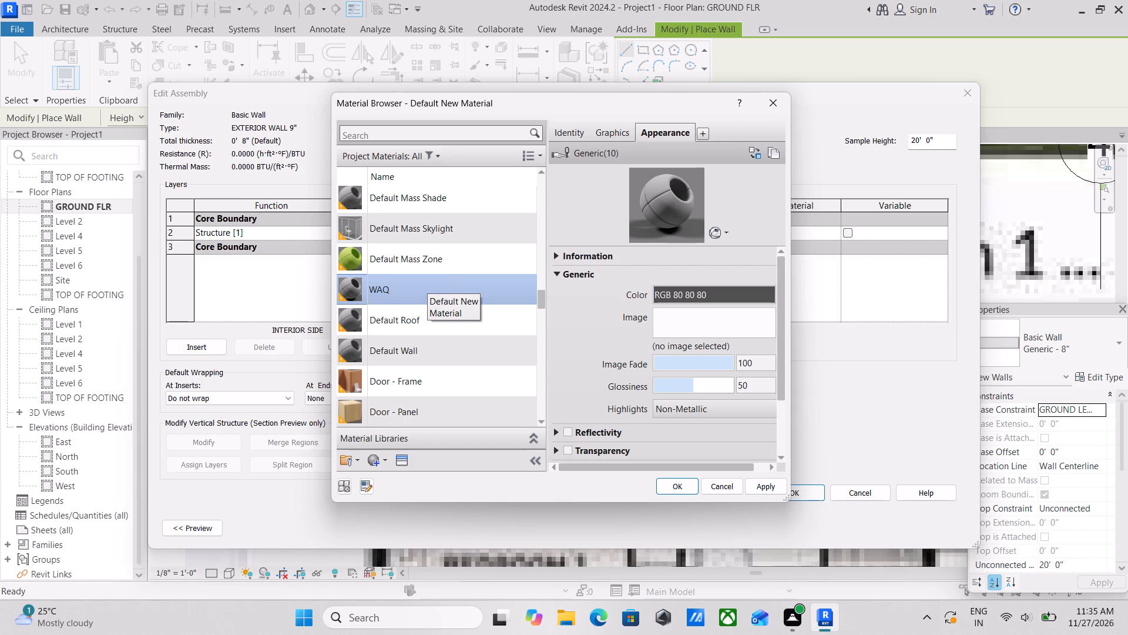
{"action": "key", "text": "BackSpace"}
{"action": "type", "text": "RM BEIGE"}
{"action": "key", "text": "space"}
{"action": "key", "text": "c"}
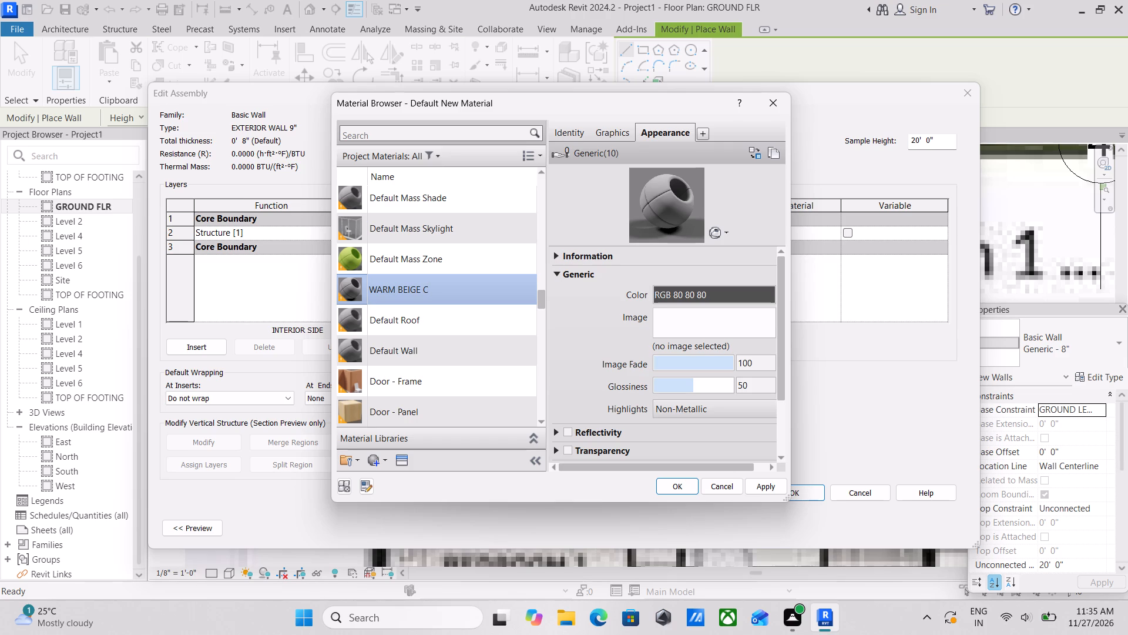
{"action": "type", "text": "OLOUR"}
{"action": "left_click", "coordinate": [455, 280]}
{"action": "left_click", "coordinate": [352, 287]}
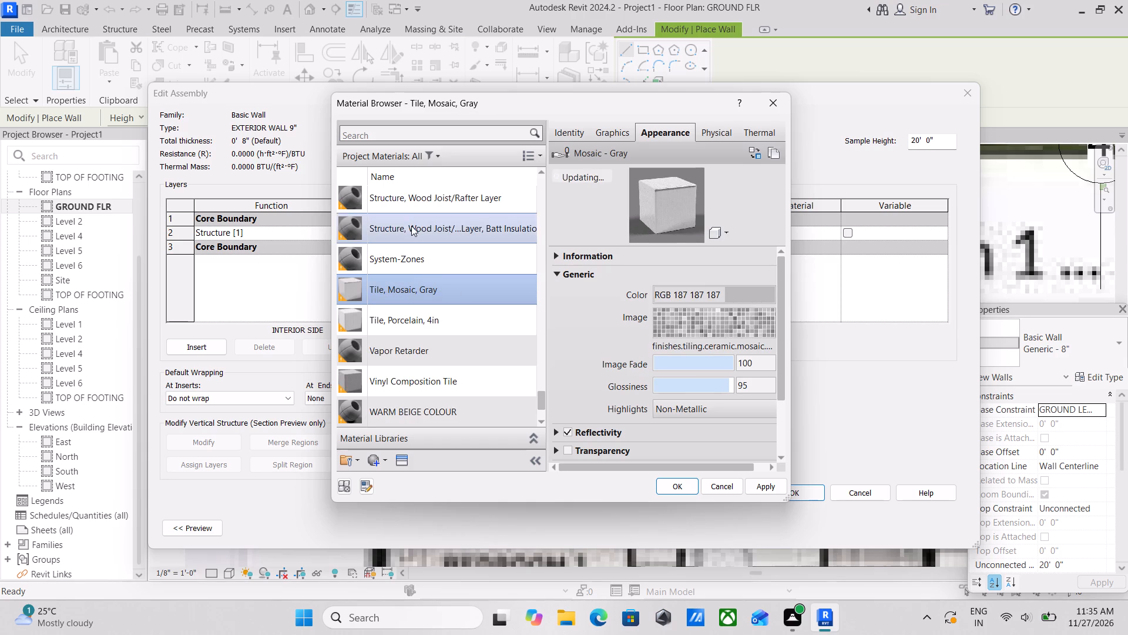
Replace the WARM BEIGE COLOUR material's appearance with the Brindle asset from the Wall Paint appearance library.
{"action": "scroll", "coordinate": [411, 225], "scroll_direction": "up", "scroll_amount": 2}
{"action": "scroll", "coordinate": [419, 270], "scroll_direction": "down", "scroll_amount": 2}
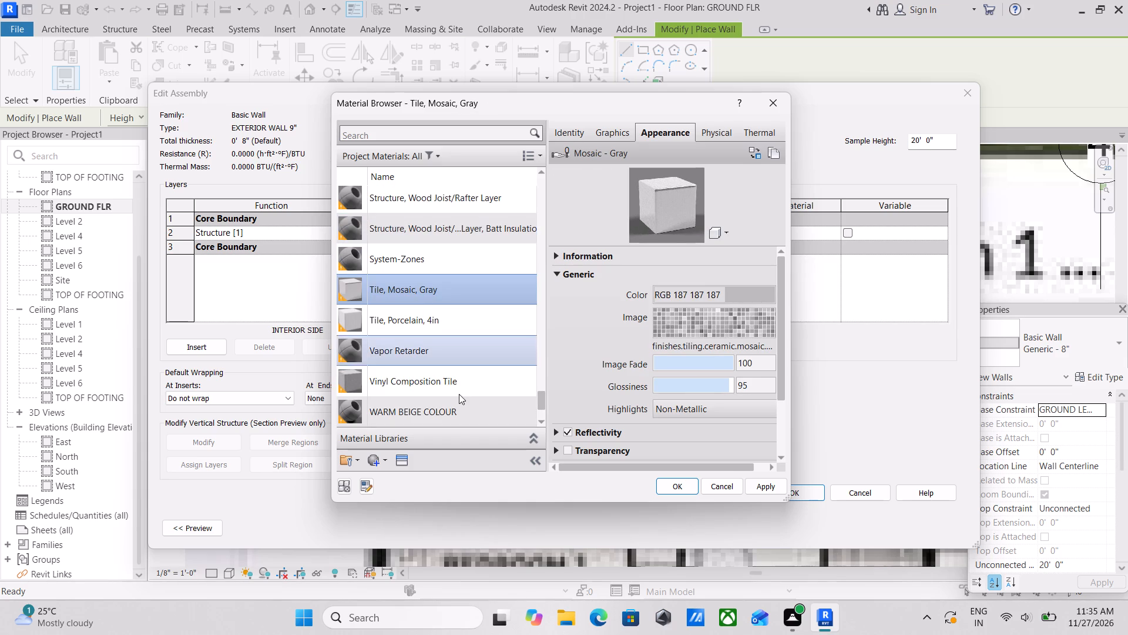
{"action": "left_click", "coordinate": [471, 411]}
{"action": "left_click", "coordinate": [401, 463]}
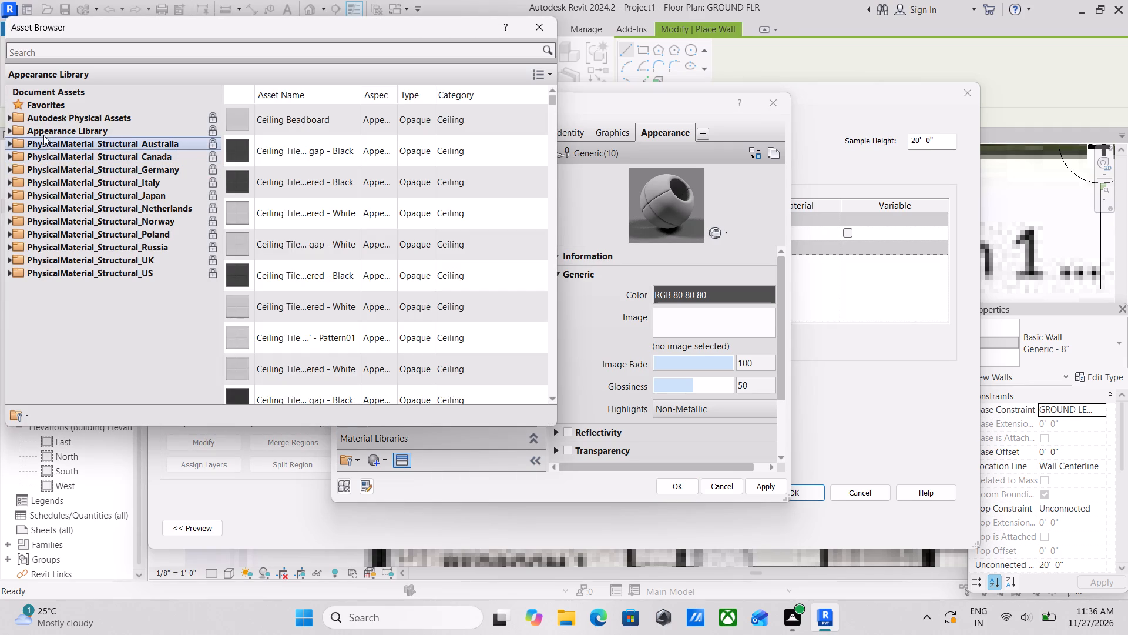
{"action": "left_click", "coordinate": [14, 128]}
{"action": "left_click", "coordinate": [7, 132]}
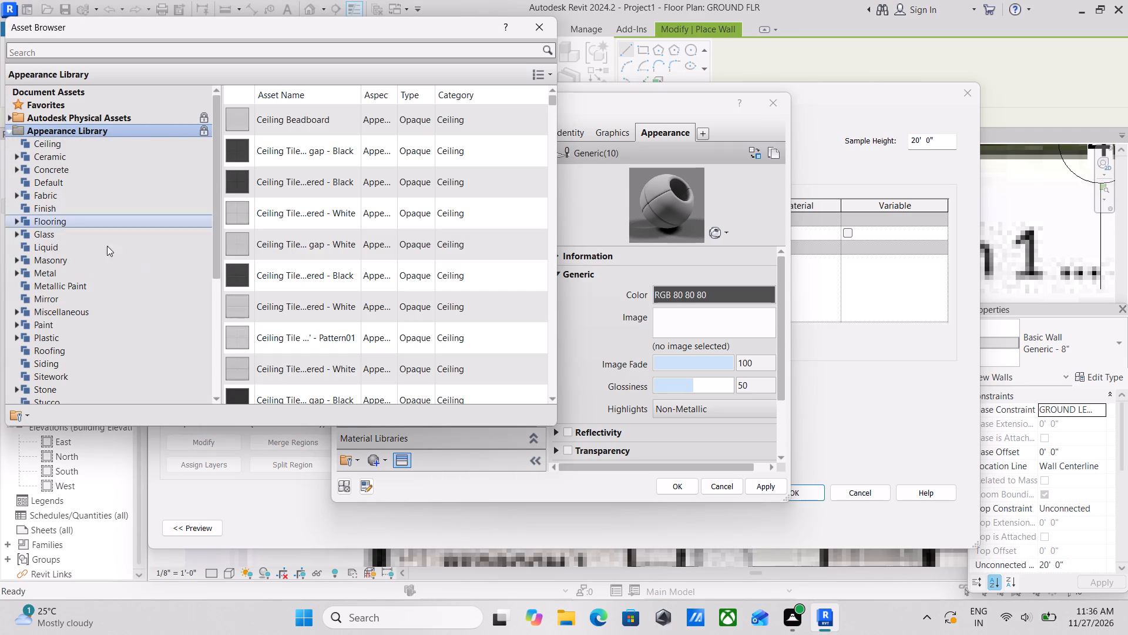
{"action": "scroll", "coordinate": [84, 372], "scroll_direction": "down", "scroll_amount": 3}
{"action": "left_click", "coordinate": [22, 308]}
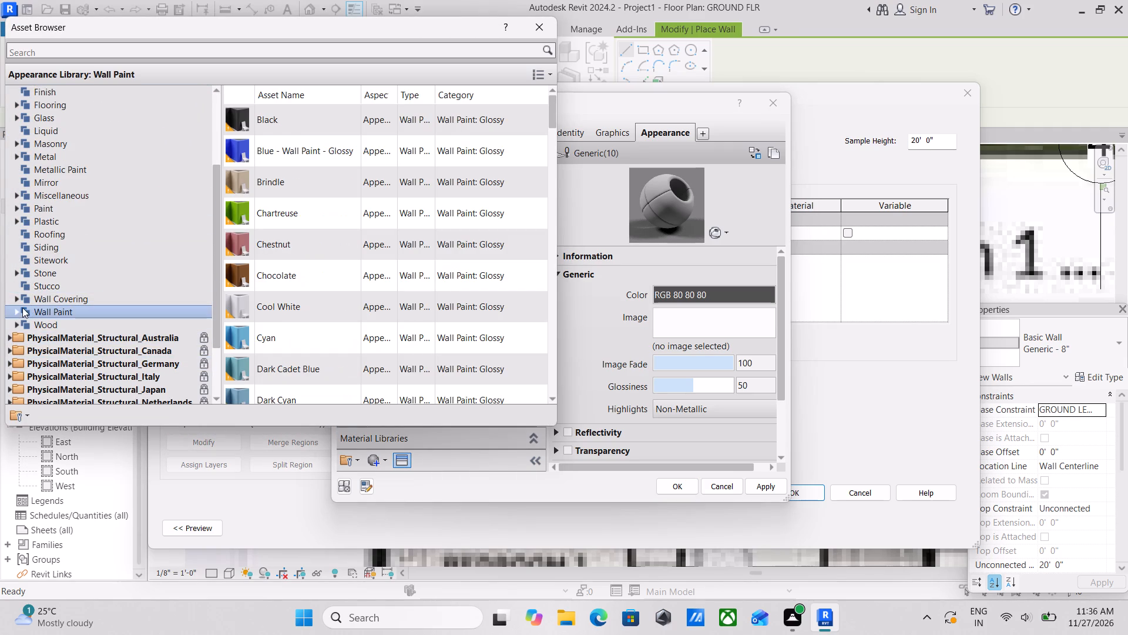
{"action": "double_click", "coordinate": [338, 177]}
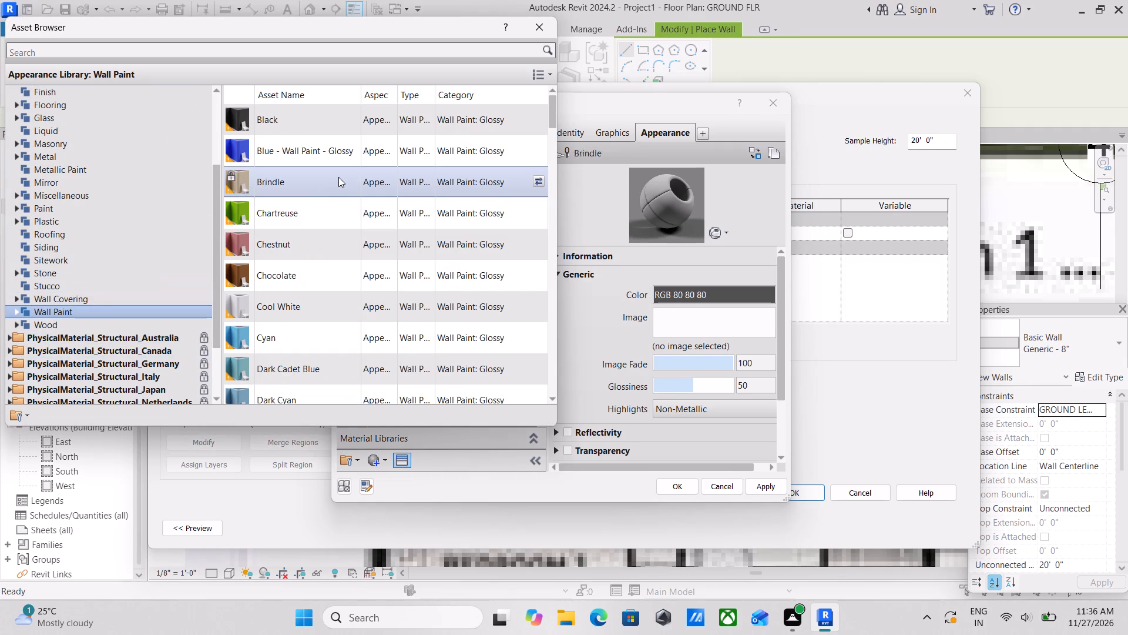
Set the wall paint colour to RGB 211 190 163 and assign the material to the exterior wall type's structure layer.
{"action": "left_click", "coordinate": [730, 298]}
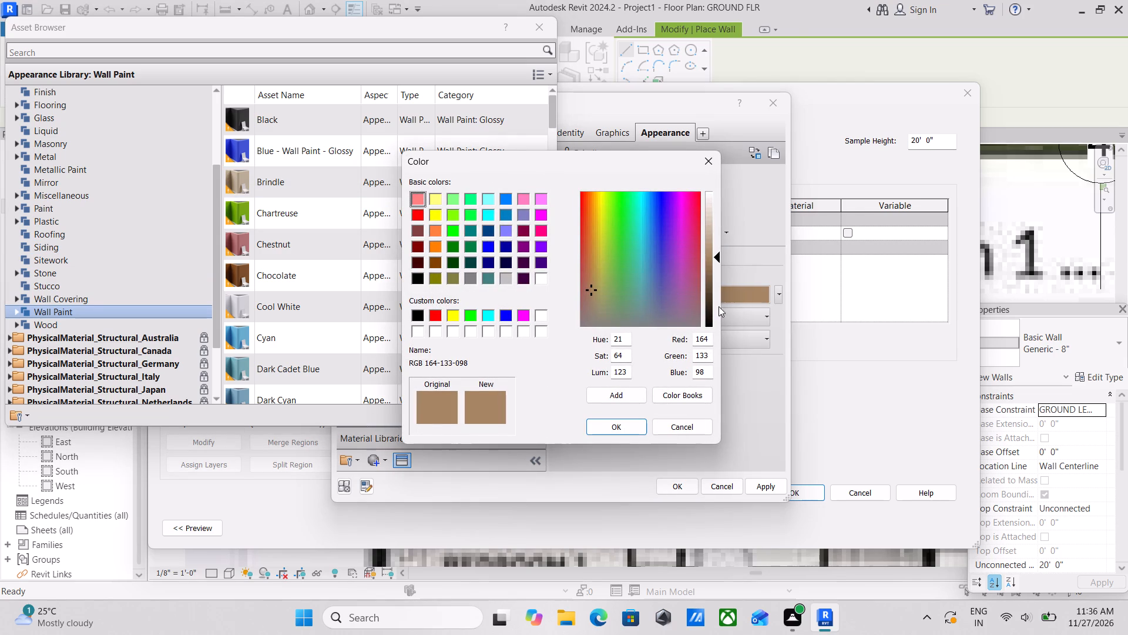
{"action": "left_click_drag", "start_coordinate": [711, 336], "coordinate": [668, 346]}
{"action": "type", "text": "211"}
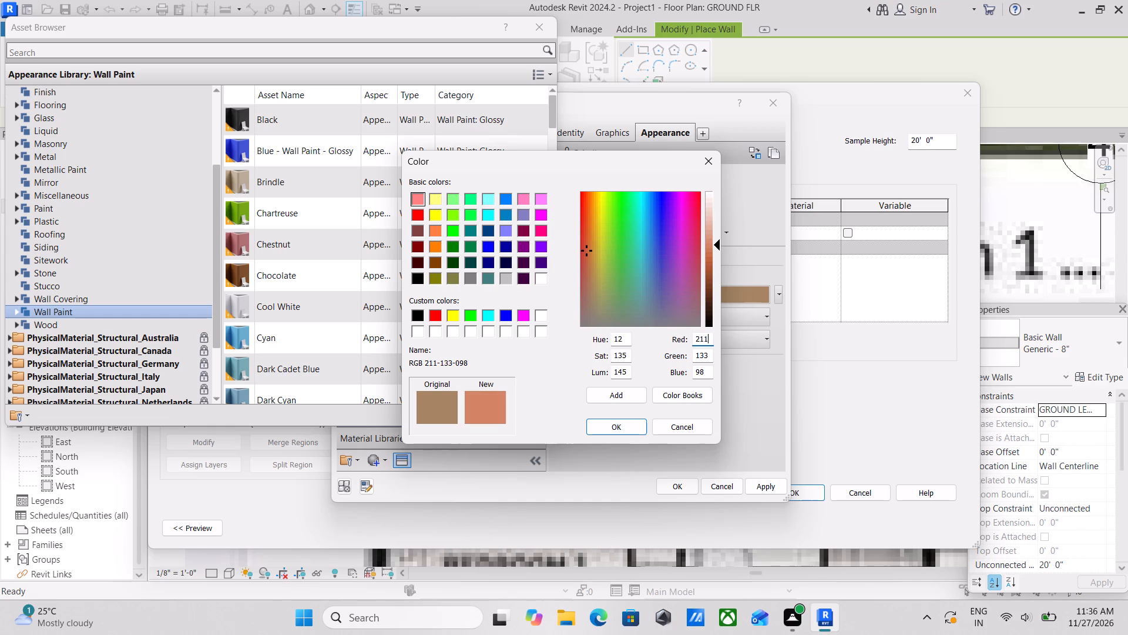
{"action": "left_click_drag", "start_coordinate": [710, 355], "coordinate": [706, 355]}
{"action": "left_click_drag", "start_coordinate": [706, 355], "coordinate": [659, 363]}
{"action": "type", "text": "190"}
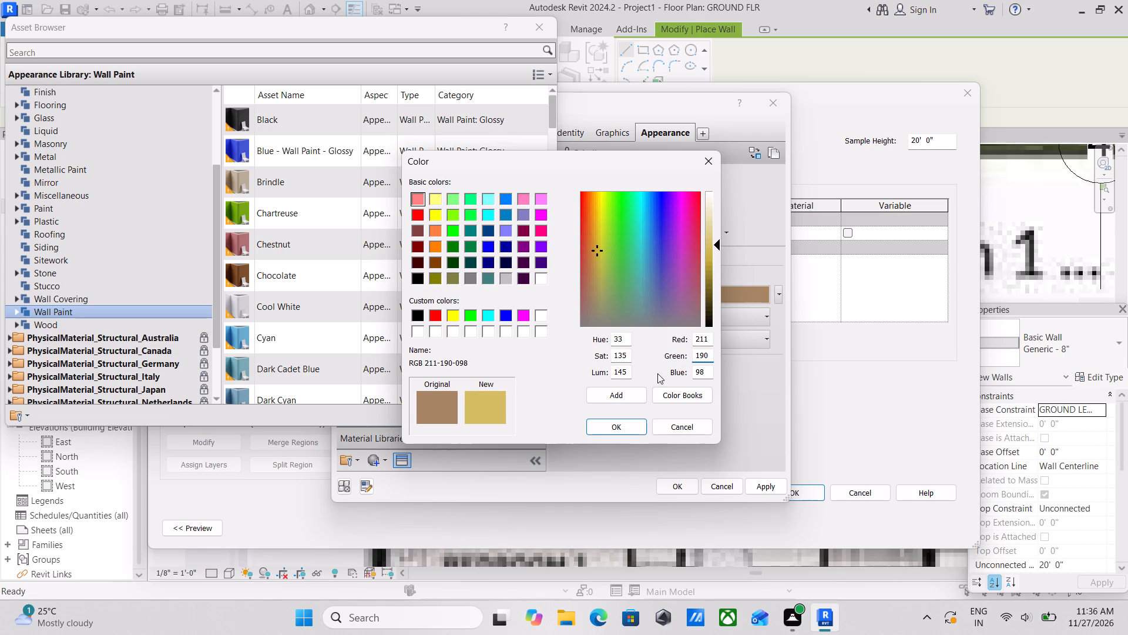
{"action": "left_click_drag", "start_coordinate": [706, 372], "coordinate": [676, 383]}
{"action": "key", "text": "1"}
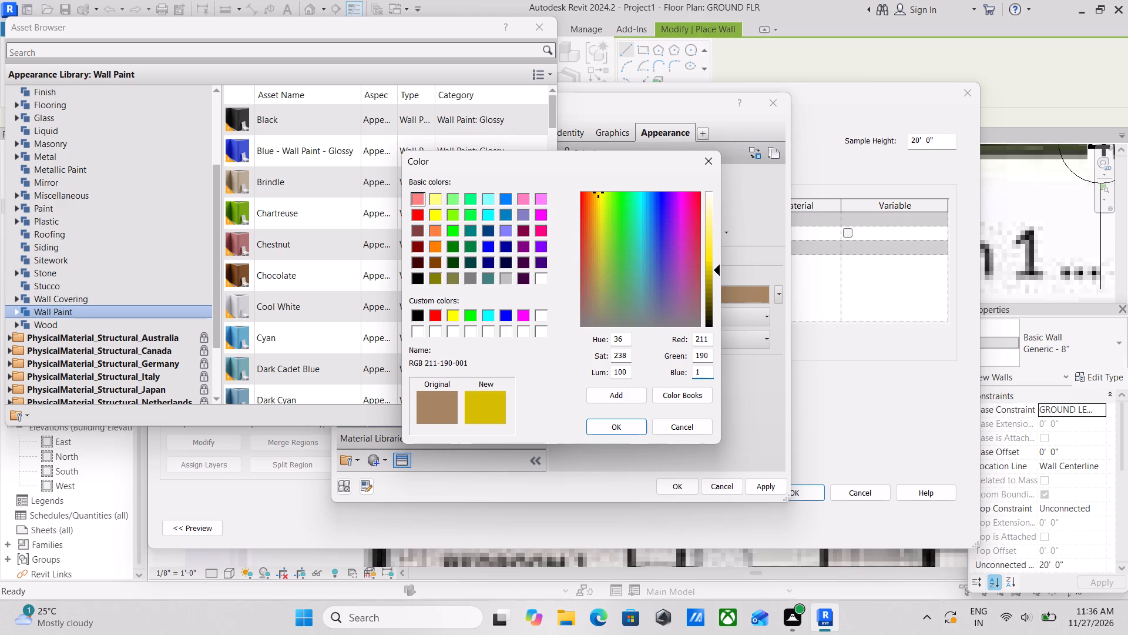
{"action": "type", "text": "63"}
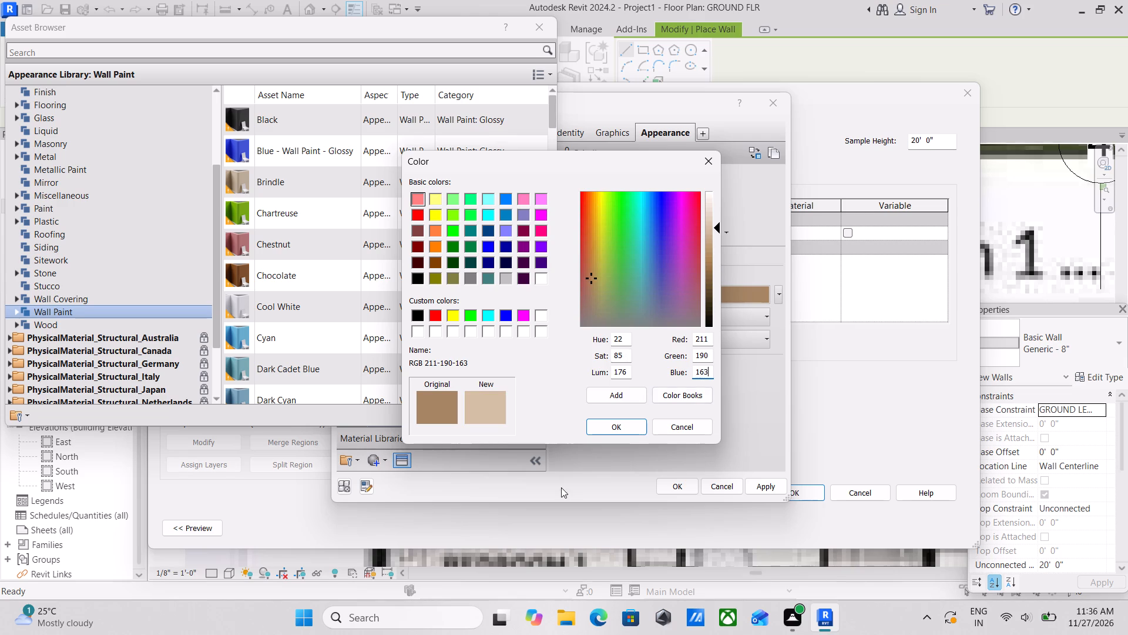
{"action": "left_click", "coordinate": [607, 426]}
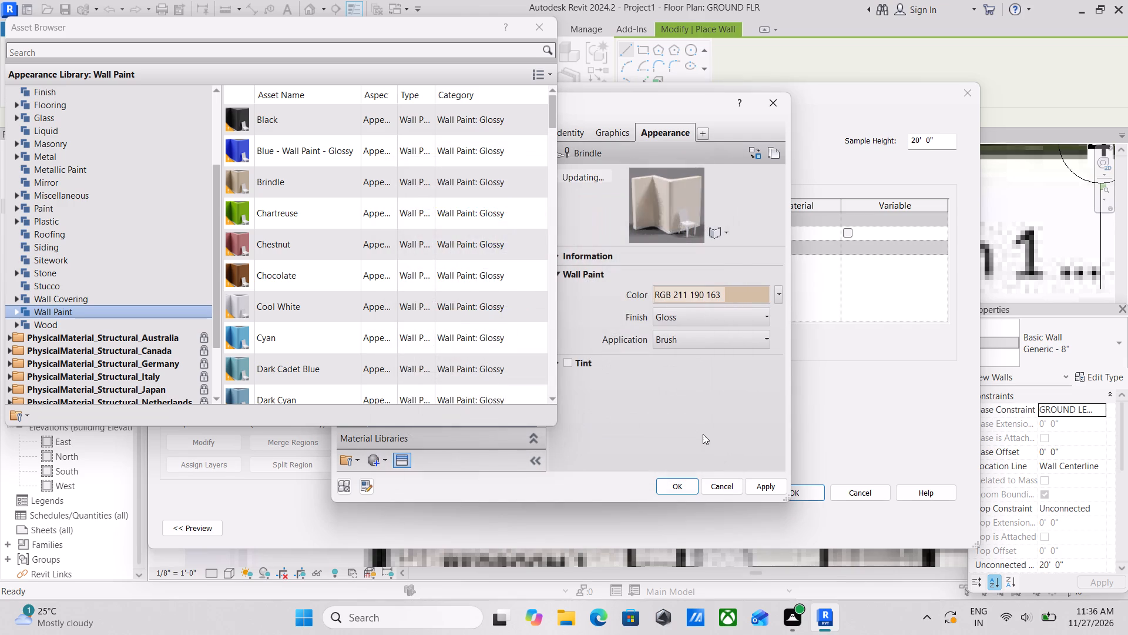
{"action": "left_click", "coordinate": [754, 484]}
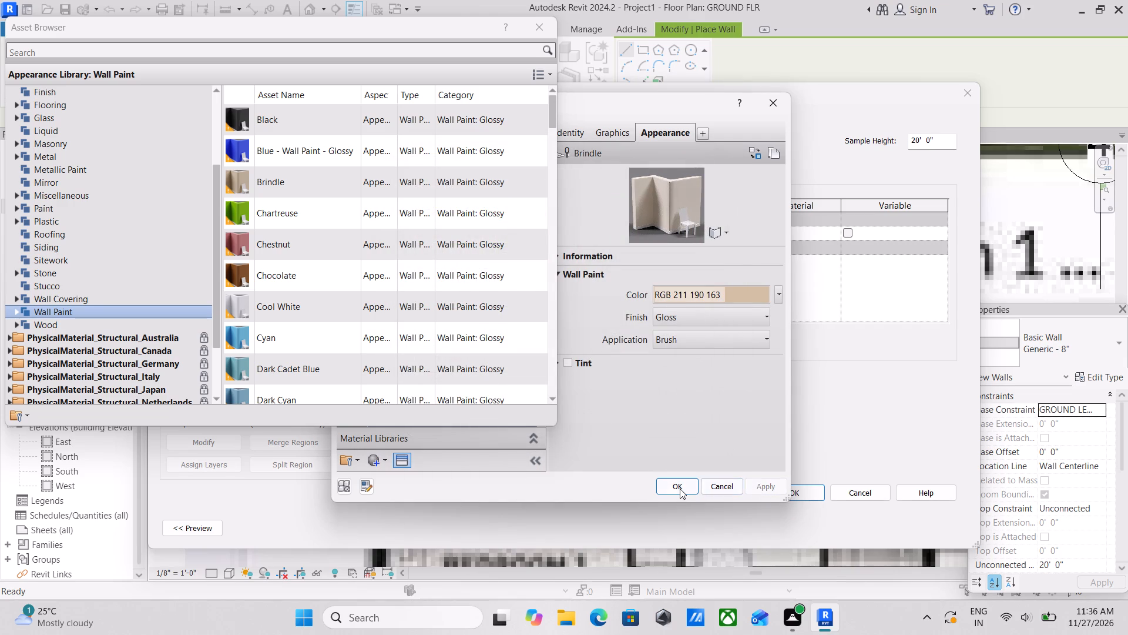
{"action": "left_click", "coordinate": [678, 489]}
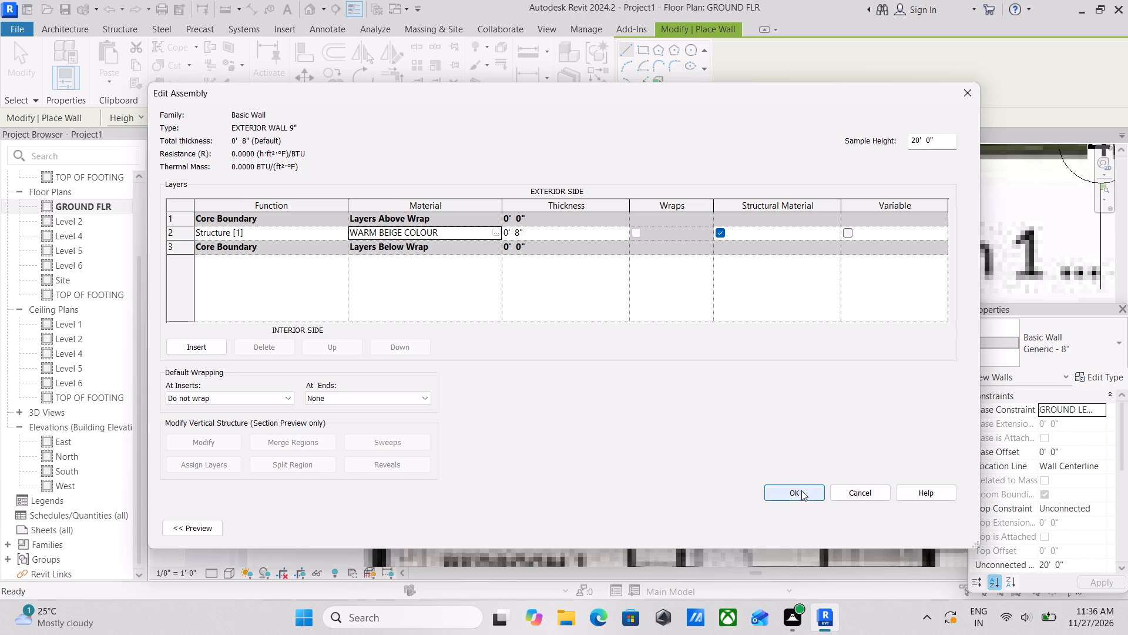
{"action": "left_click", "coordinate": [807, 491]}
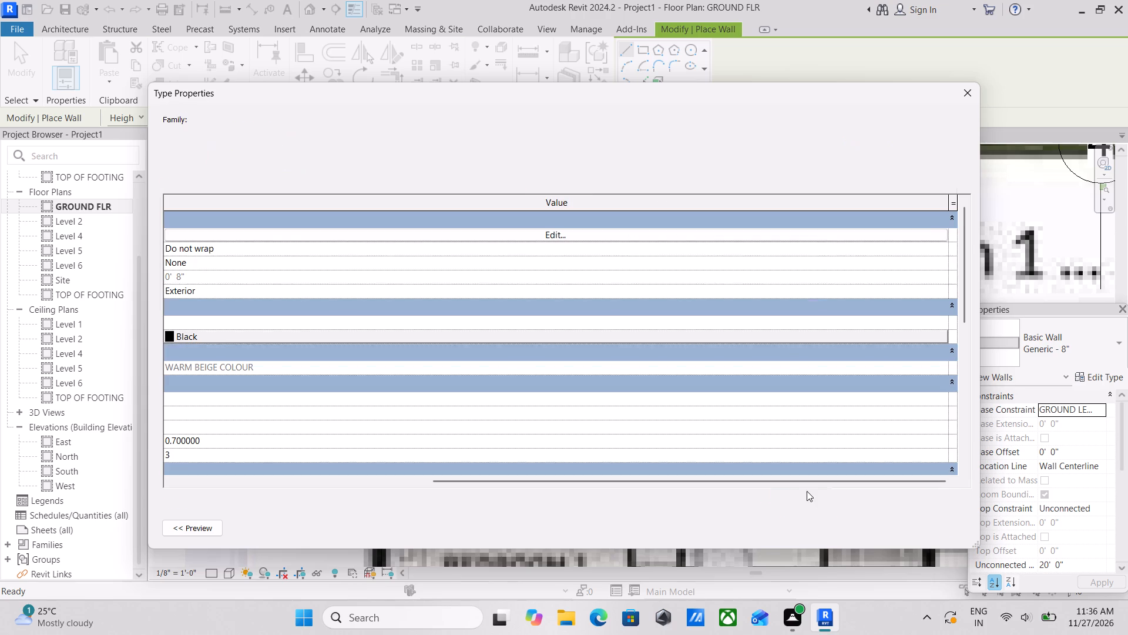
{"action": "left_click", "coordinate": [930, 527]}
{"action": "left_click", "coordinate": [803, 529]}
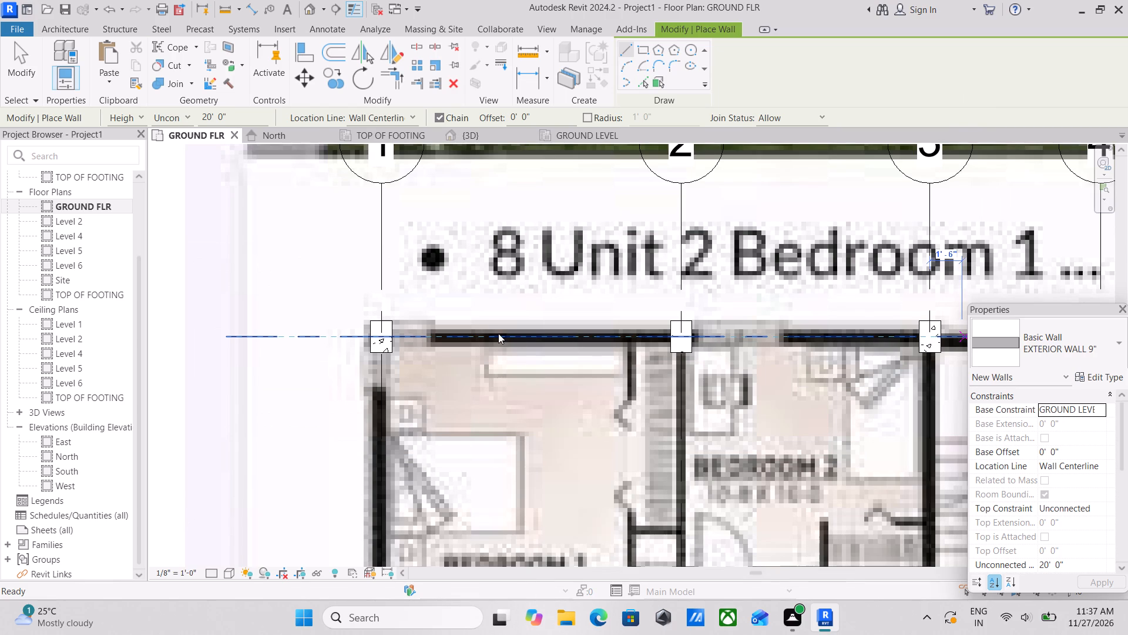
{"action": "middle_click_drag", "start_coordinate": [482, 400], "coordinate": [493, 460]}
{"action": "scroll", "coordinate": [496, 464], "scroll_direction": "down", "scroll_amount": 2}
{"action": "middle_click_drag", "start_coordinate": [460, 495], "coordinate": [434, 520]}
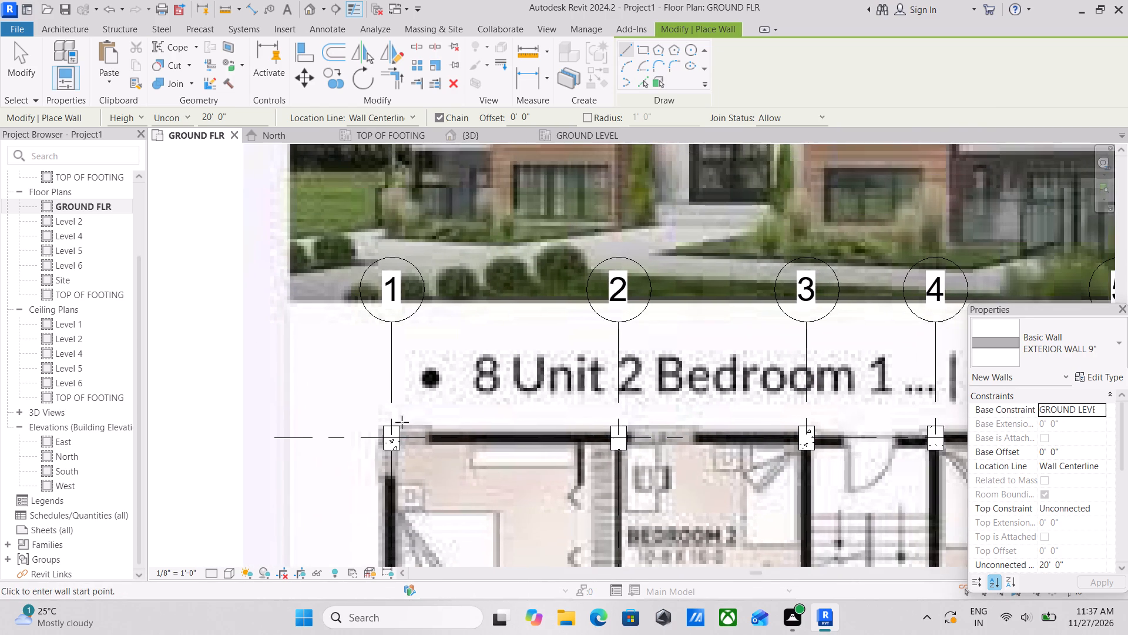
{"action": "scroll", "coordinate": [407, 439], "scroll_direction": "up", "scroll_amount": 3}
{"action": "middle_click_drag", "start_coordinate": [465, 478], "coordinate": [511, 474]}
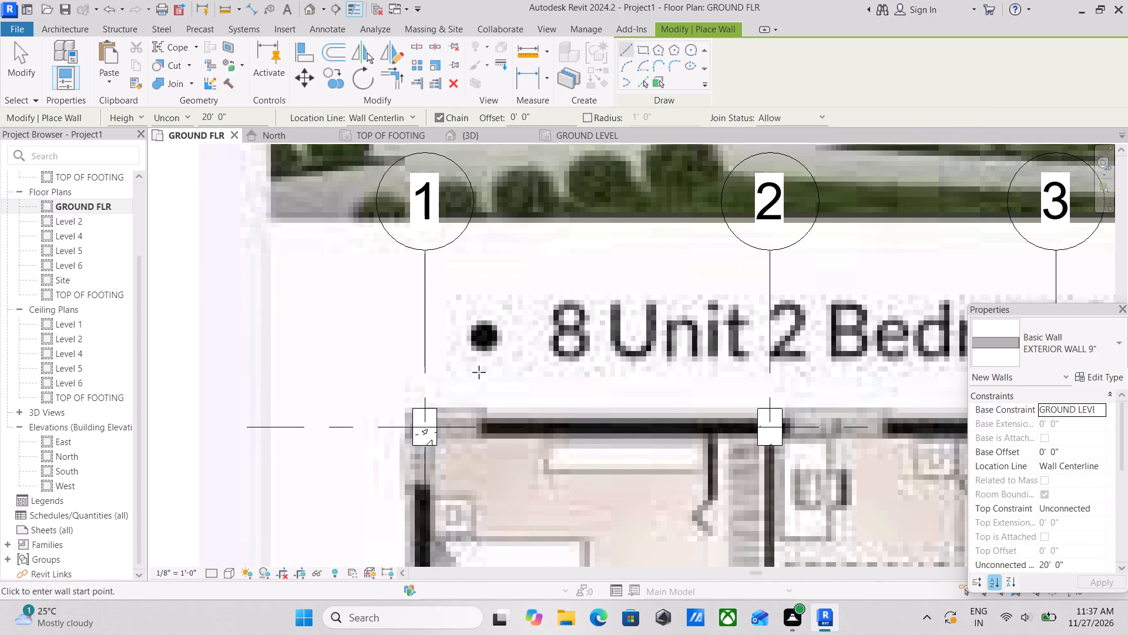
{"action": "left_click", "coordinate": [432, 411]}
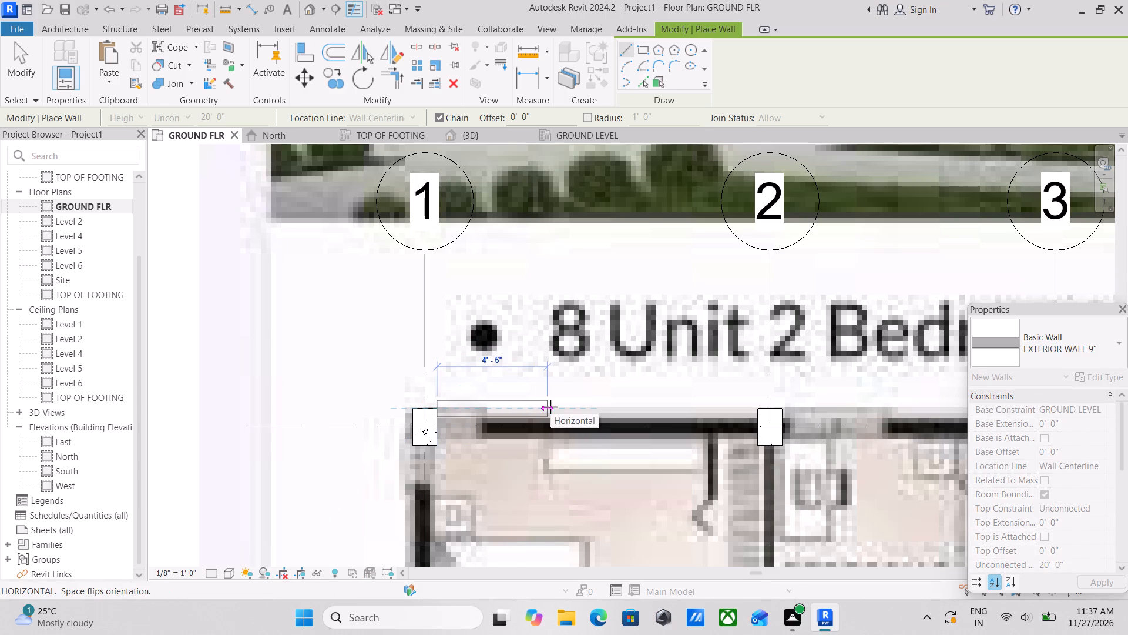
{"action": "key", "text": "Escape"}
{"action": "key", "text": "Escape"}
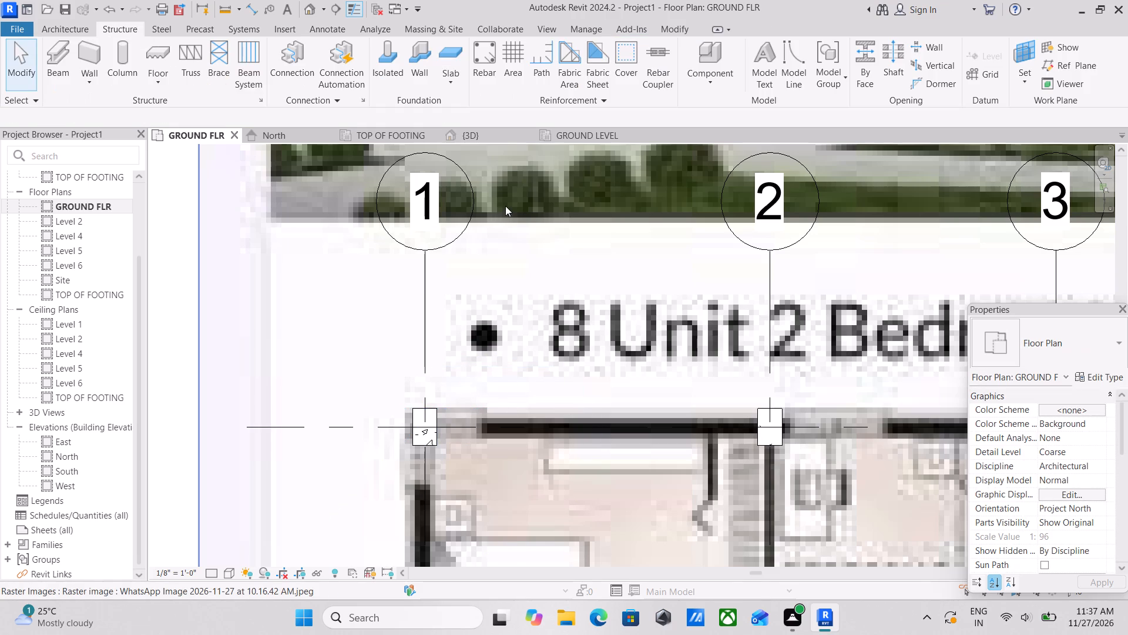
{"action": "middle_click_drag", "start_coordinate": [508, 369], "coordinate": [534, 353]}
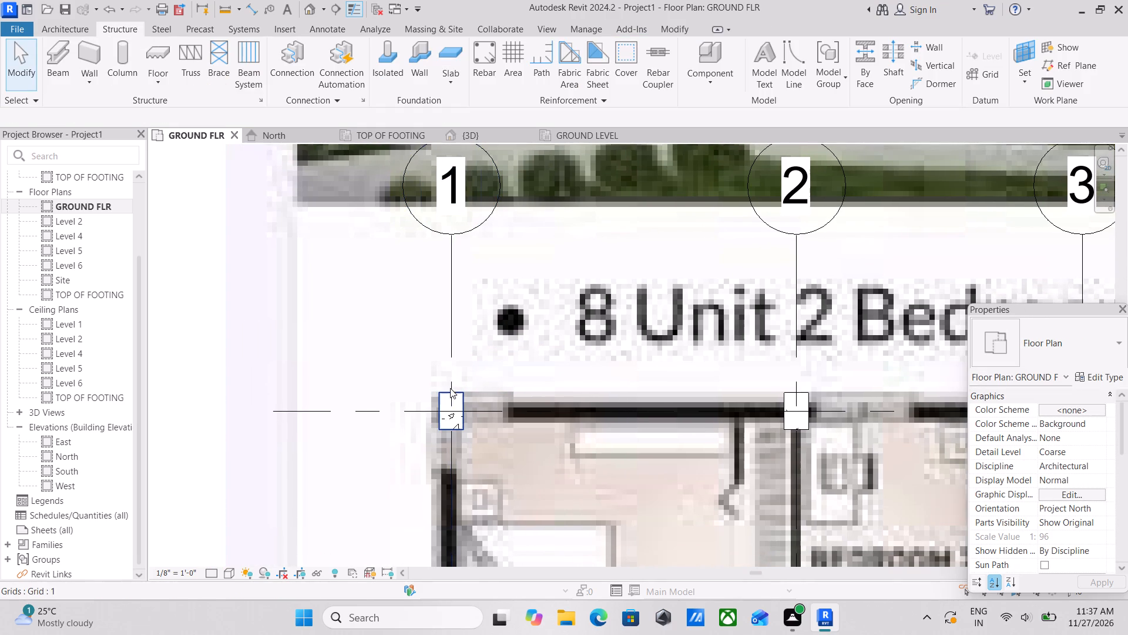
Set the structure layer thickness of the EXTERIOR WALL 9" type to 9".
{"action": "key", "text": "w"}
{"action": "key", "text": "a"}
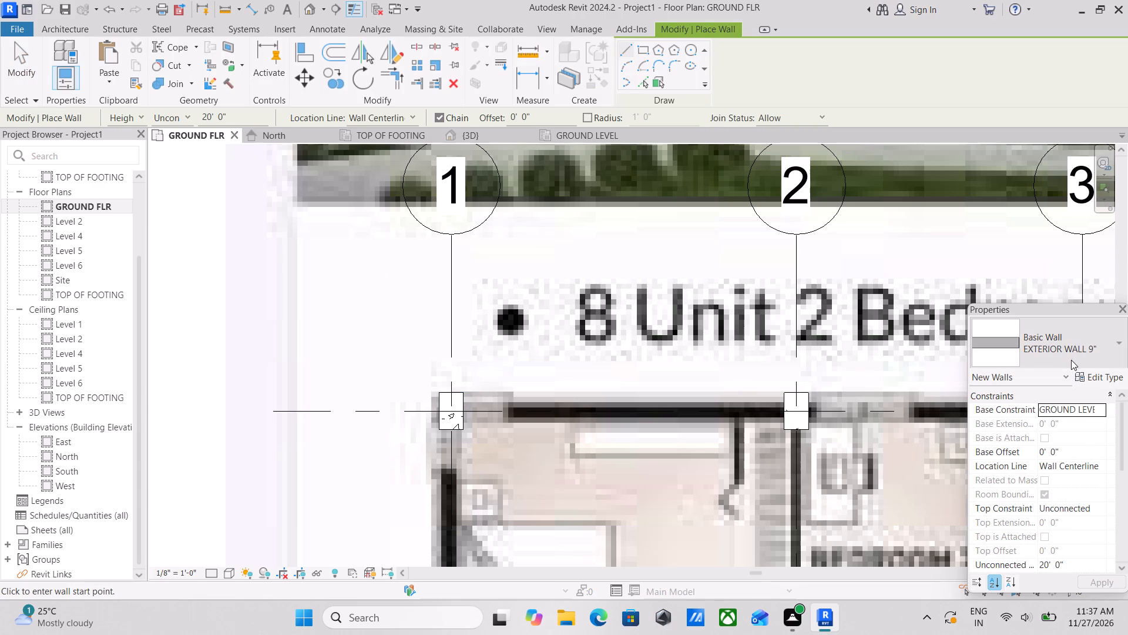
{"action": "left_click", "coordinate": [1092, 359]}
{"action": "left_click", "coordinate": [1092, 359]}
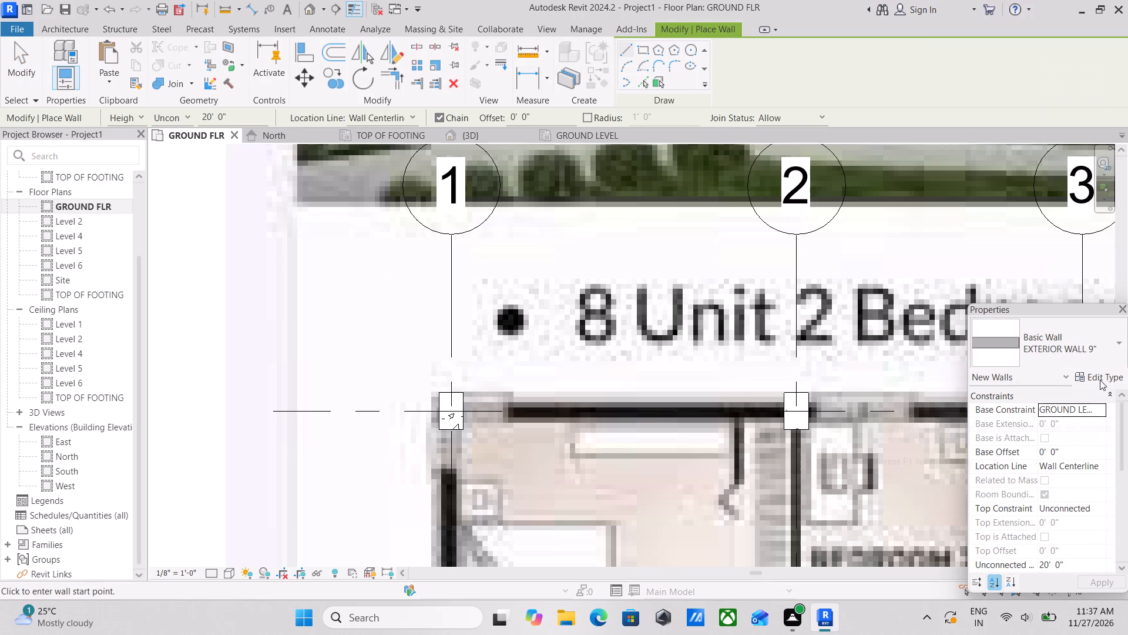
{"action": "left_click", "coordinate": [1100, 380]}
{"action": "left_click", "coordinate": [845, 236]}
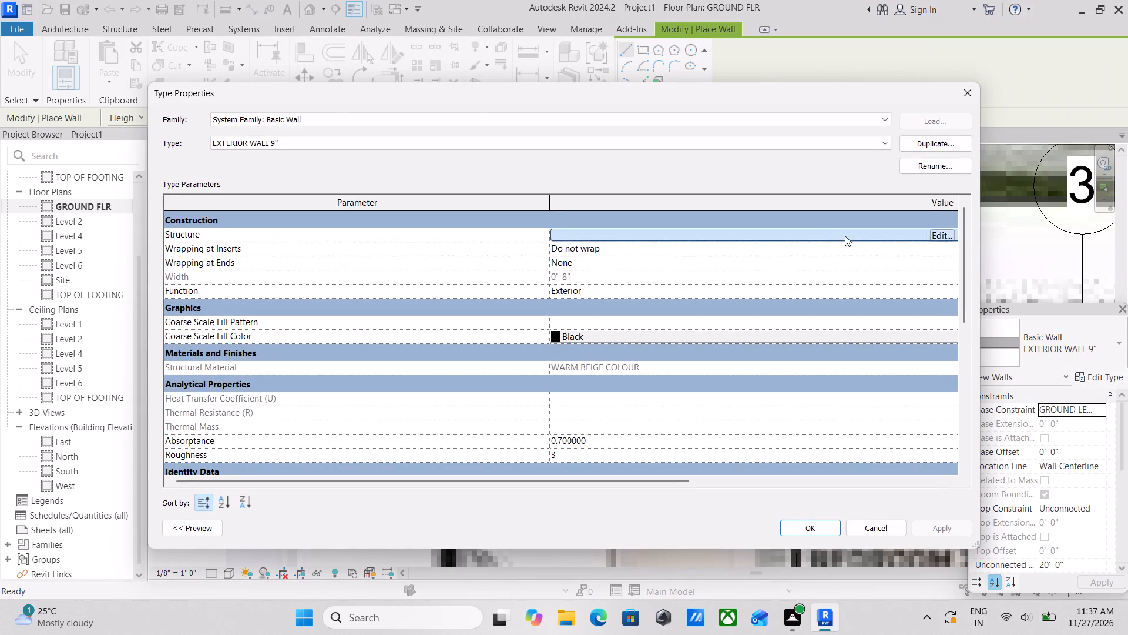
{"action": "left_click", "coordinate": [533, 231]}
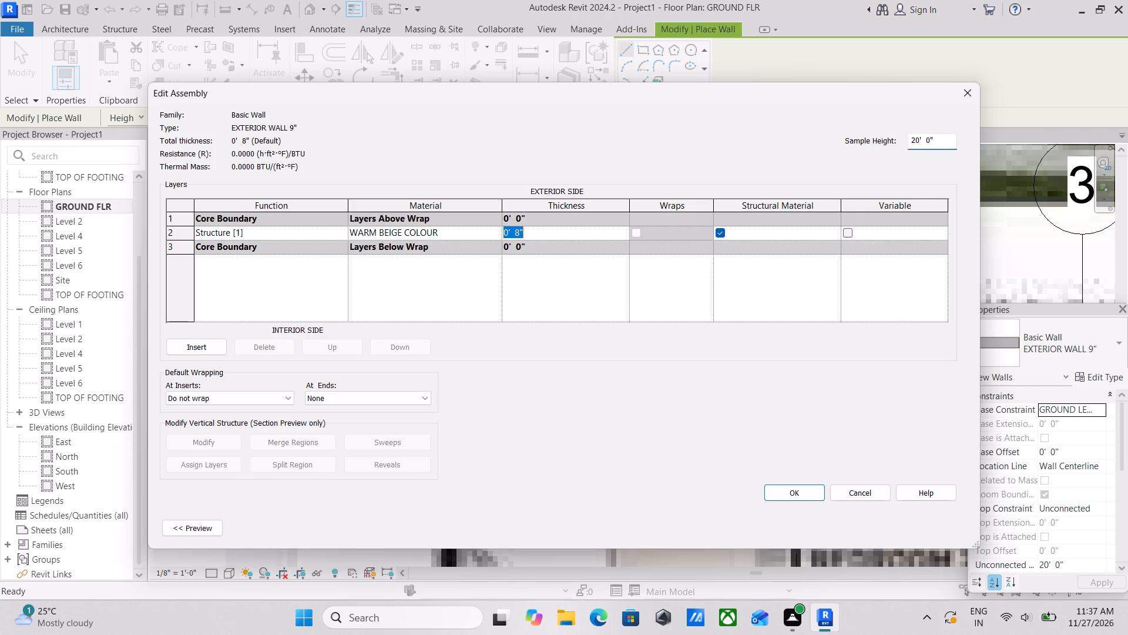
{"action": "key", "text": "9"}
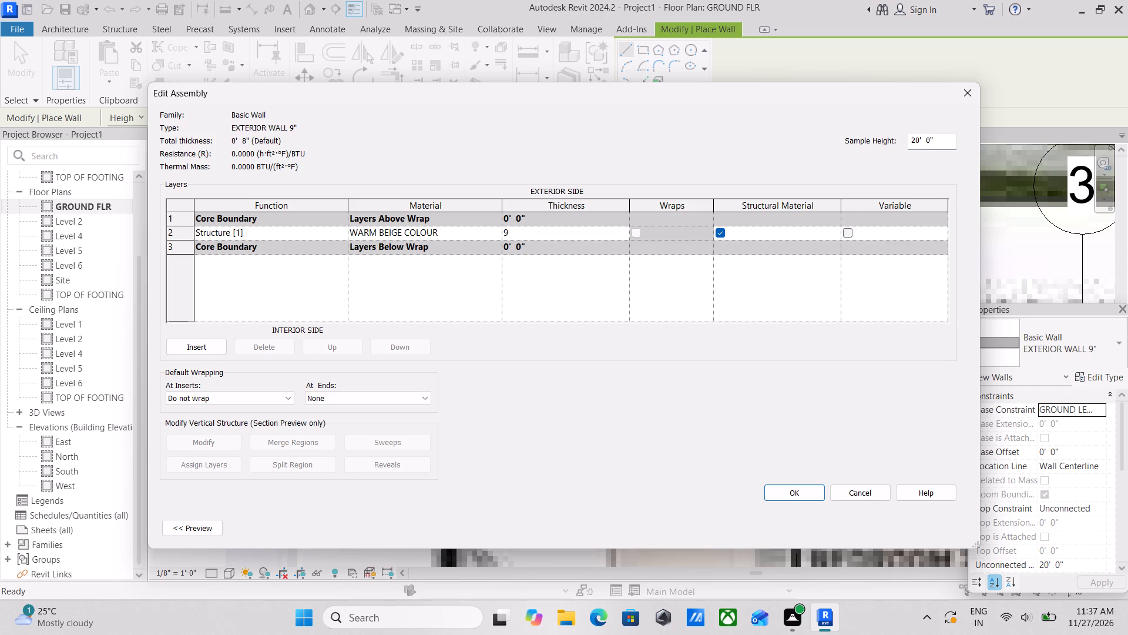
{"action": "key", "text": "shift+quotedbl"}
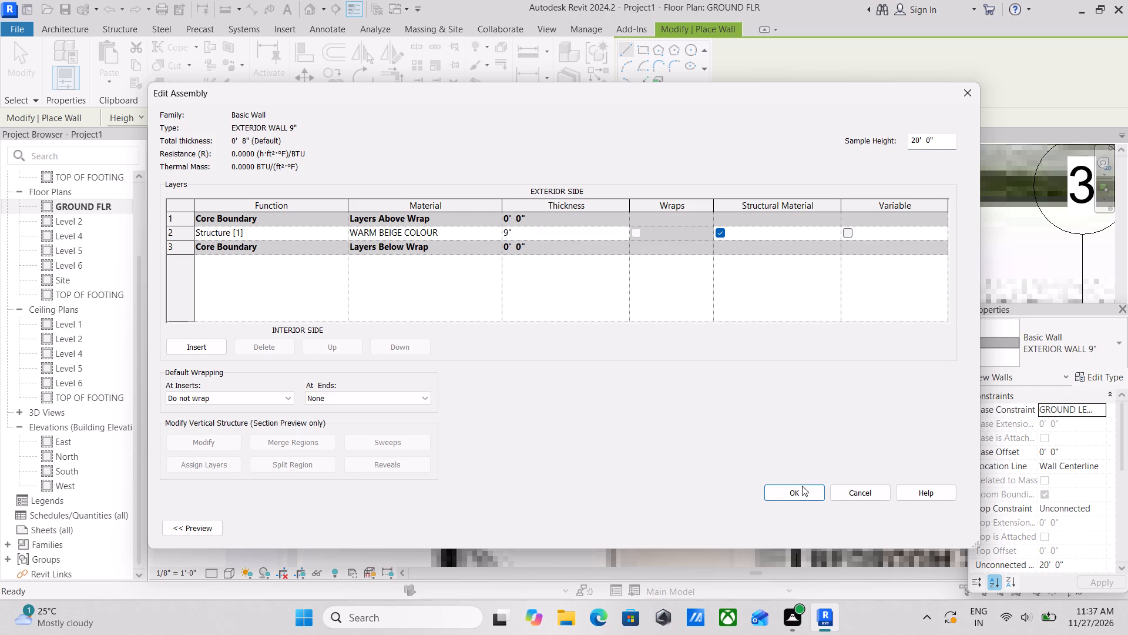
{"action": "left_click", "coordinate": [796, 497]}
{"action": "left_click", "coordinate": [942, 524]}
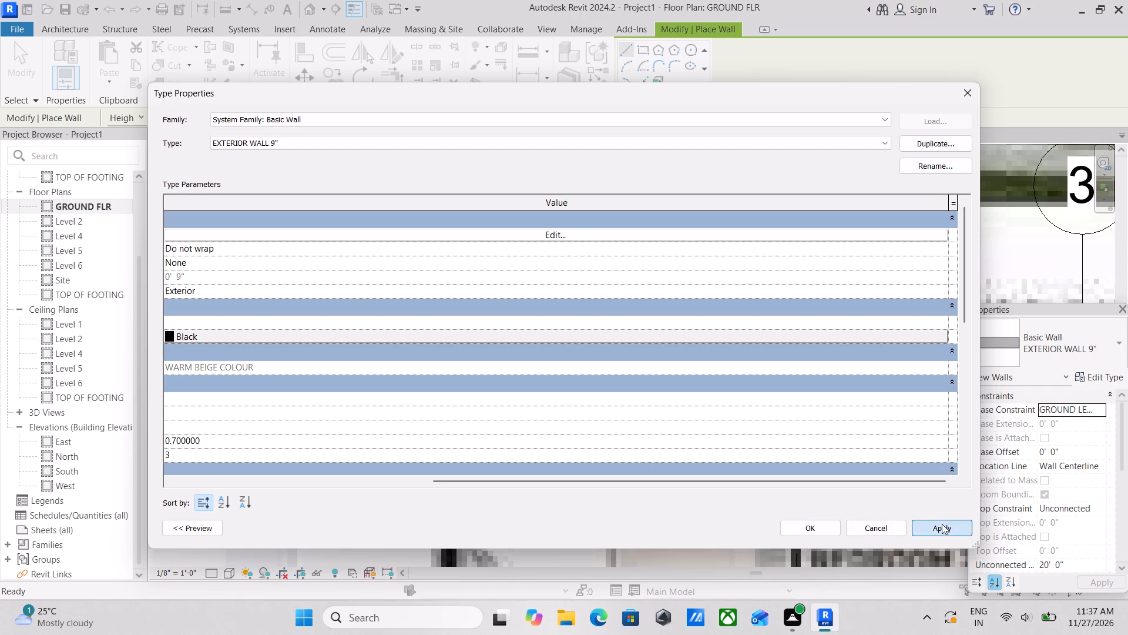
{"action": "left_click", "coordinate": [818, 524]}
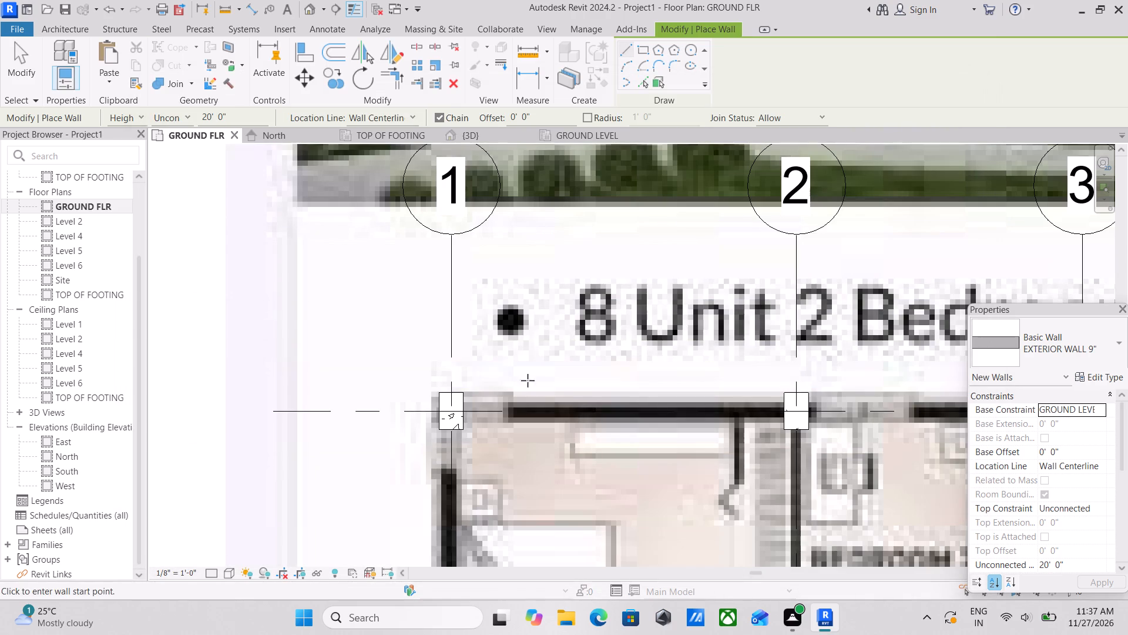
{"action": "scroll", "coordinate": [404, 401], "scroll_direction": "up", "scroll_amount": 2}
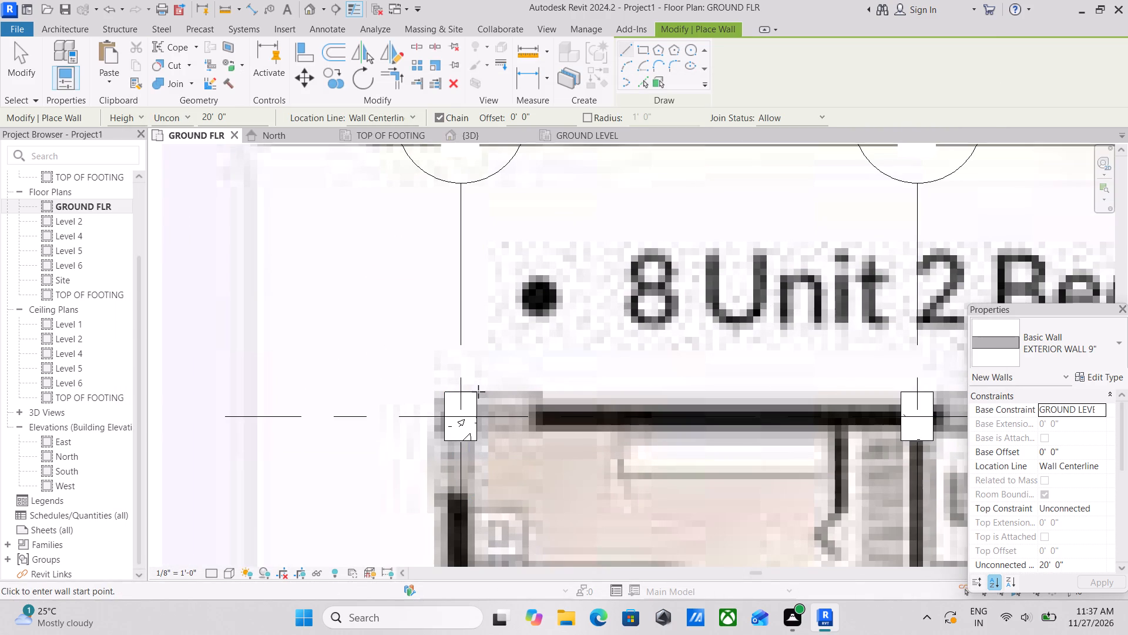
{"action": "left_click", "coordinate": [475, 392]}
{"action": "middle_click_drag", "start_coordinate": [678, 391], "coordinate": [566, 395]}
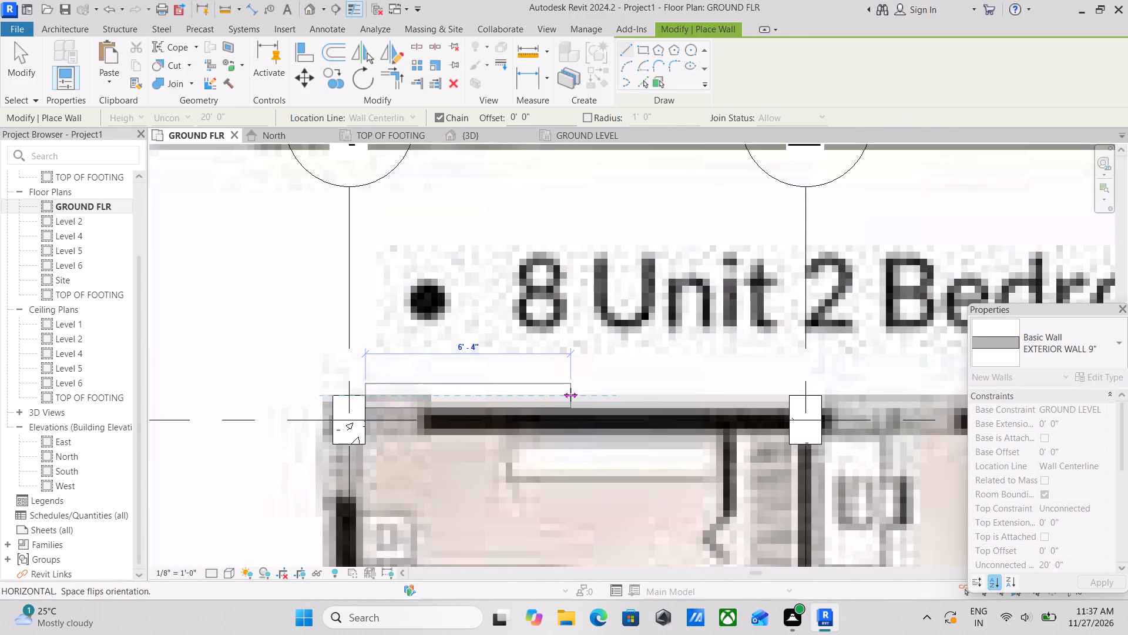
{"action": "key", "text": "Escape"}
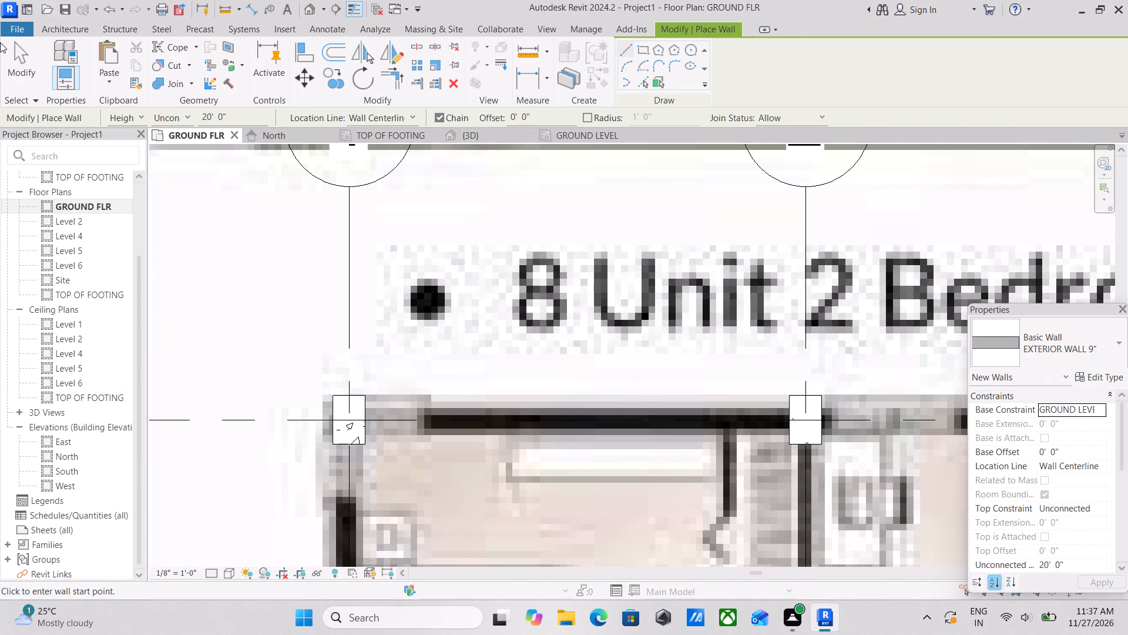
Draw a 13'-0" north-edge exterior wall between grid 1 and 2 columns, height to FIRST FLR, location line Finish Face: Interior, body flipped inward.
{"action": "left_click", "coordinate": [187, 112]}
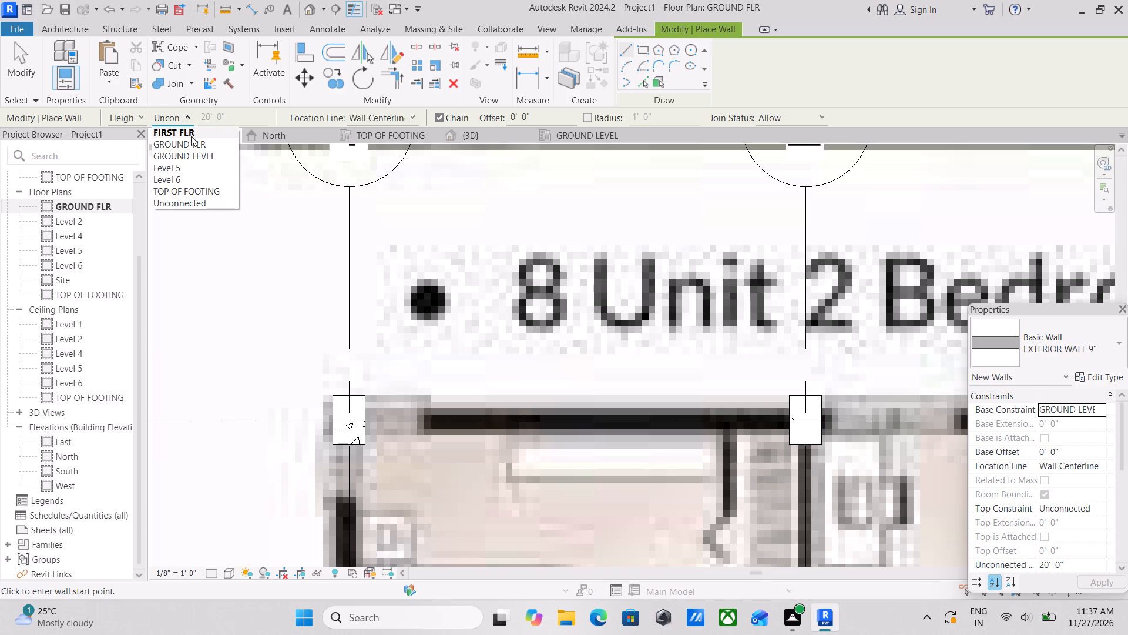
{"action": "left_click", "coordinate": [187, 129]}
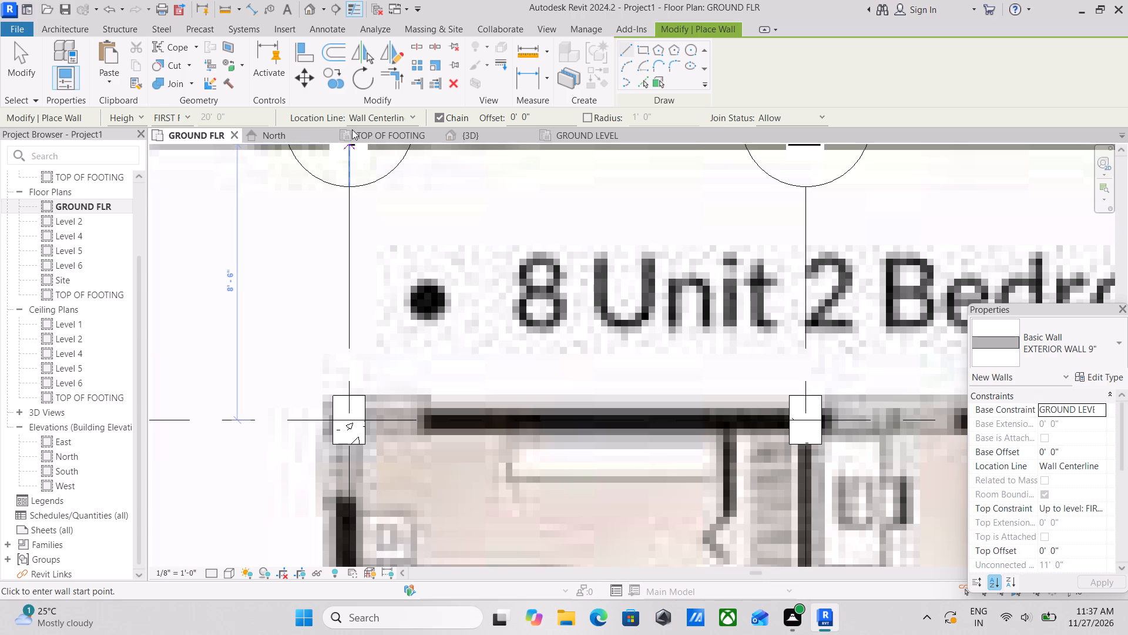
{"action": "left_click", "coordinate": [399, 115]}
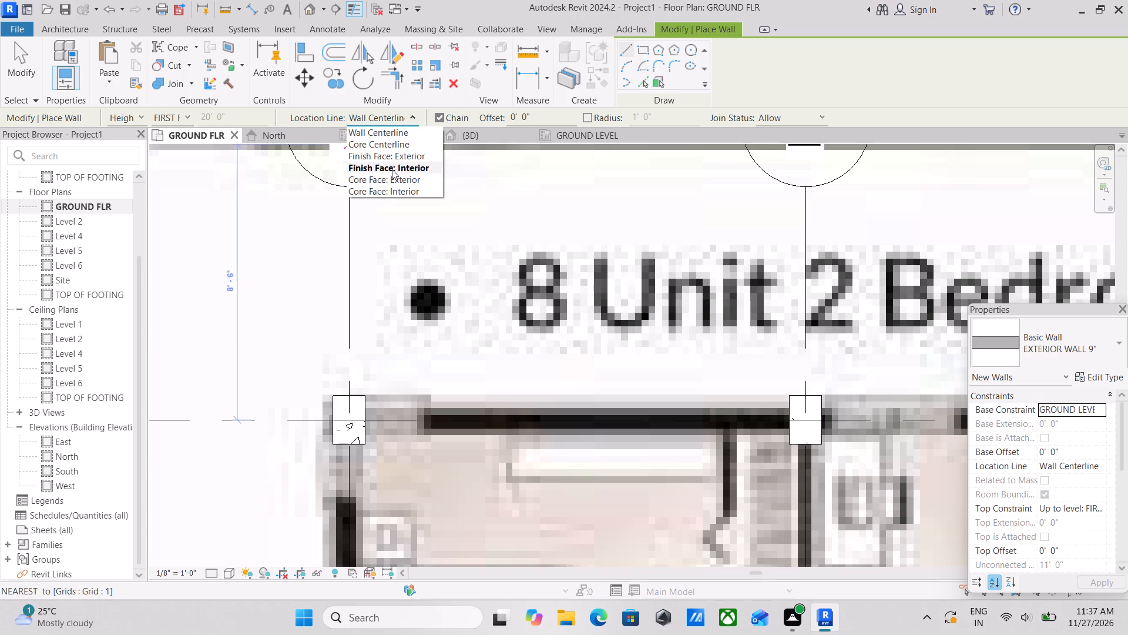
{"action": "left_click", "coordinate": [391, 169]}
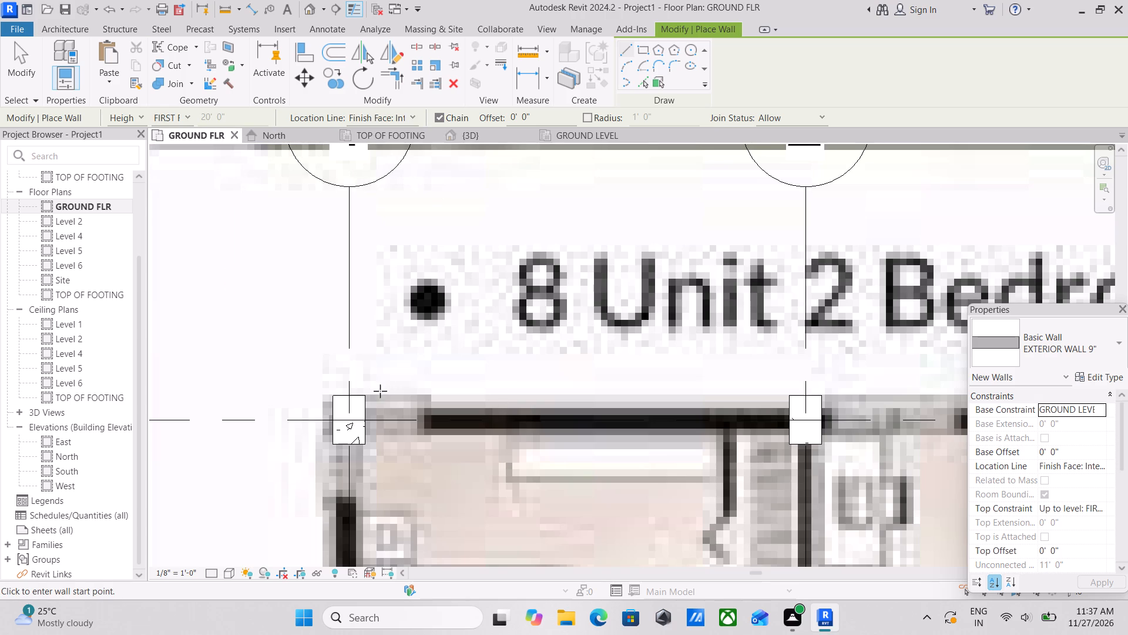
{"action": "left_click", "coordinate": [360, 398]}
{"action": "middle_click_drag", "start_coordinate": [593, 390], "coordinate": [474, 357]}
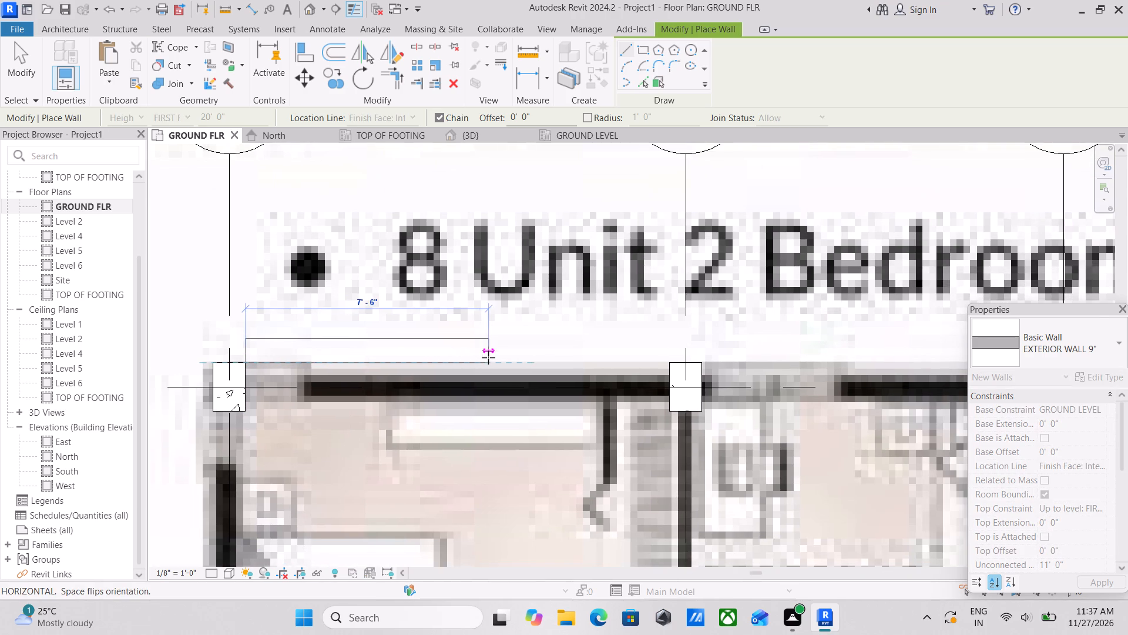
{"action": "key", "text": "space"}
{"action": "middle_click_drag", "start_coordinate": [585, 360], "coordinate": [457, 336]}
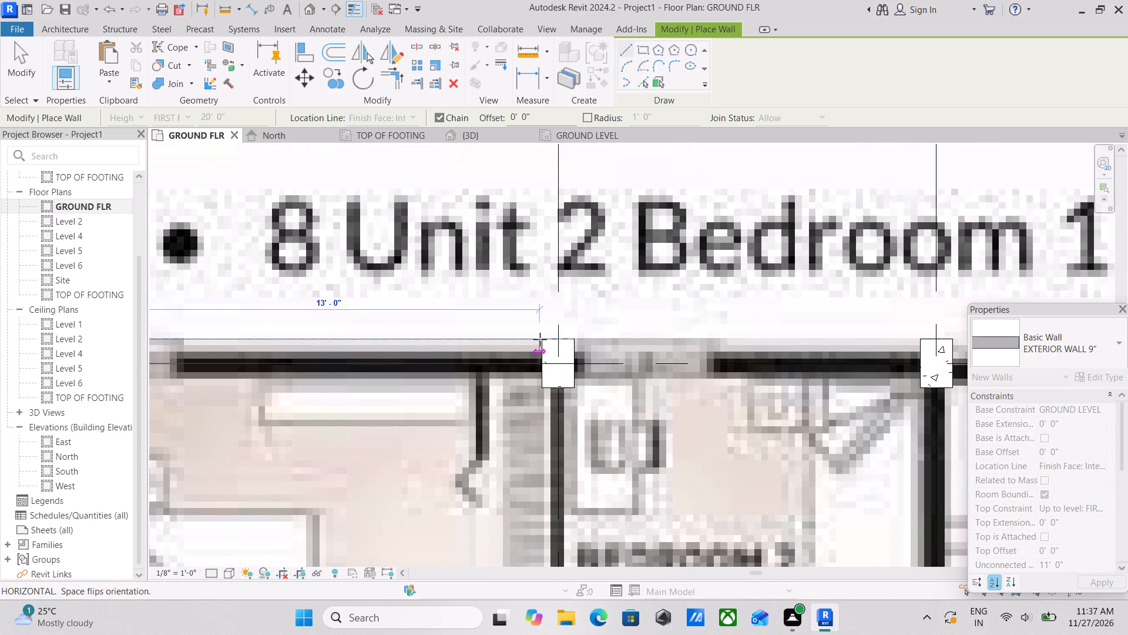
{"action": "left_click", "coordinate": [542, 340]}
{"action": "scroll", "coordinate": [630, 349], "scroll_direction": "up", "scroll_amount": 4}
{"action": "scroll", "coordinate": [573, 337], "scroll_direction": "up", "scroll_amount": 4}
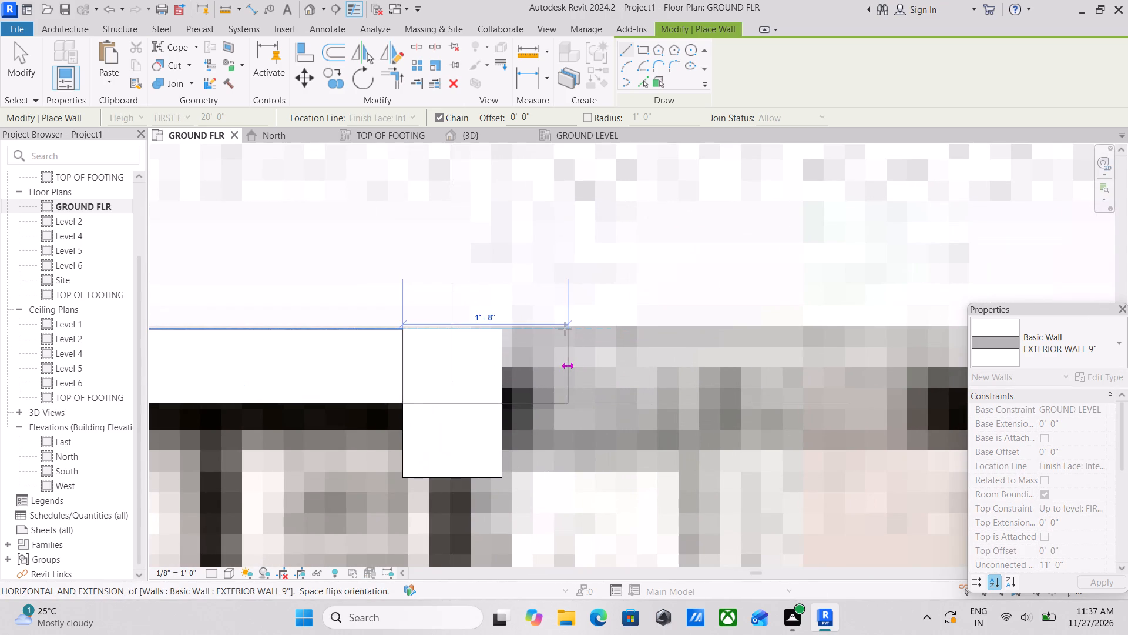
{"action": "key", "text": "Escape"}
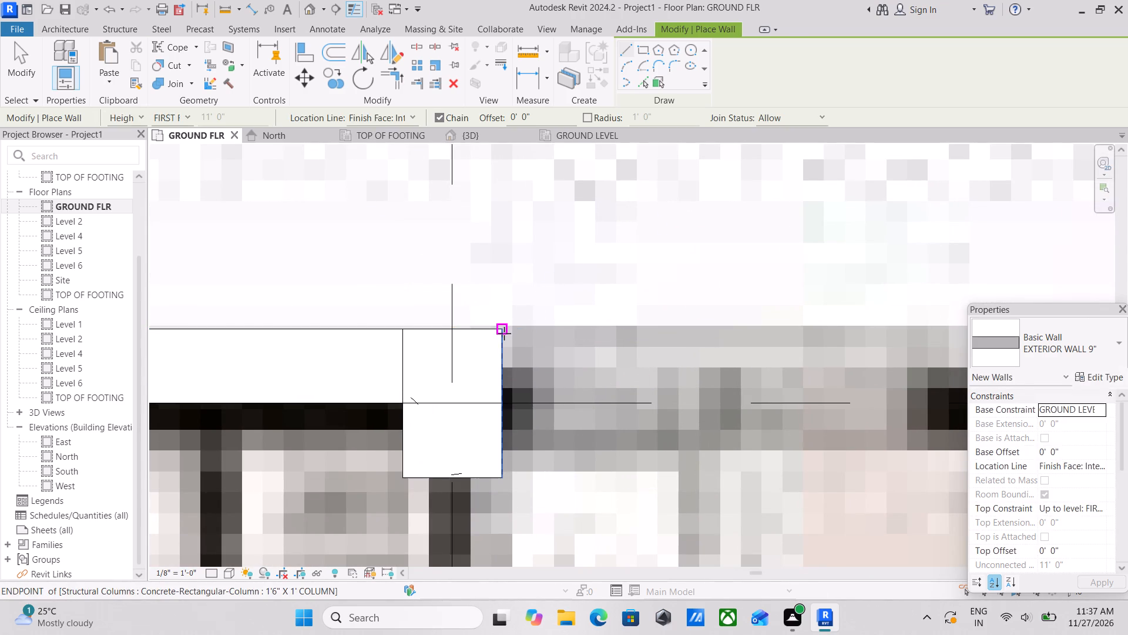
Draw the north-edge exterior wall between the grid 2 and grid 3 columns, flipped so its thickness lies inward.
{"action": "left_click", "coordinate": [504, 333]}
{"action": "middle_click_drag", "start_coordinate": [714, 325], "coordinate": [530, 304]}
{"action": "key", "text": "space"}
{"action": "middle_click_drag", "start_coordinate": [644, 296], "coordinate": [374, 287]}
{"action": "middle_click_drag", "start_coordinate": [665, 290], "coordinate": [444, 286]}
{"action": "scroll", "coordinate": [556, 282], "scroll_direction": "down", "scroll_amount": 3}
{"action": "middle_click_drag", "start_coordinate": [560, 283], "coordinate": [509, 287]}
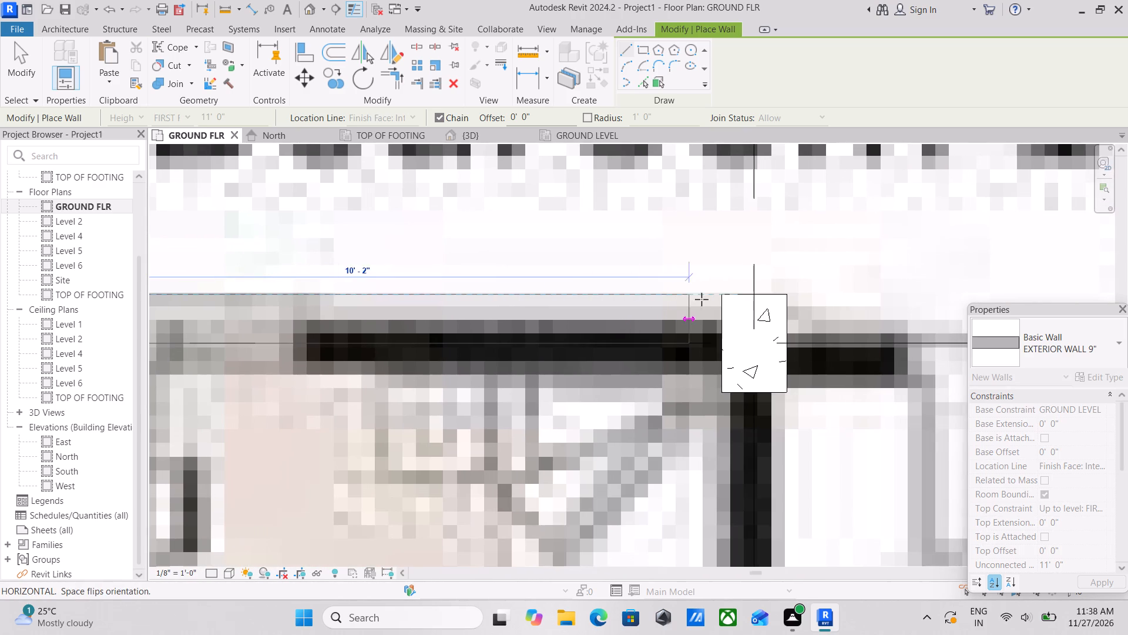
{"action": "left_click", "coordinate": [723, 300]}
{"action": "key", "text": "Escape"}
Draw the north-edge exterior wall between the grid 3 and grid 4 columns, flipped so its thickness lies inward.
{"action": "middle_click_drag", "start_coordinate": [868, 307], "coordinate": [751, 308]}
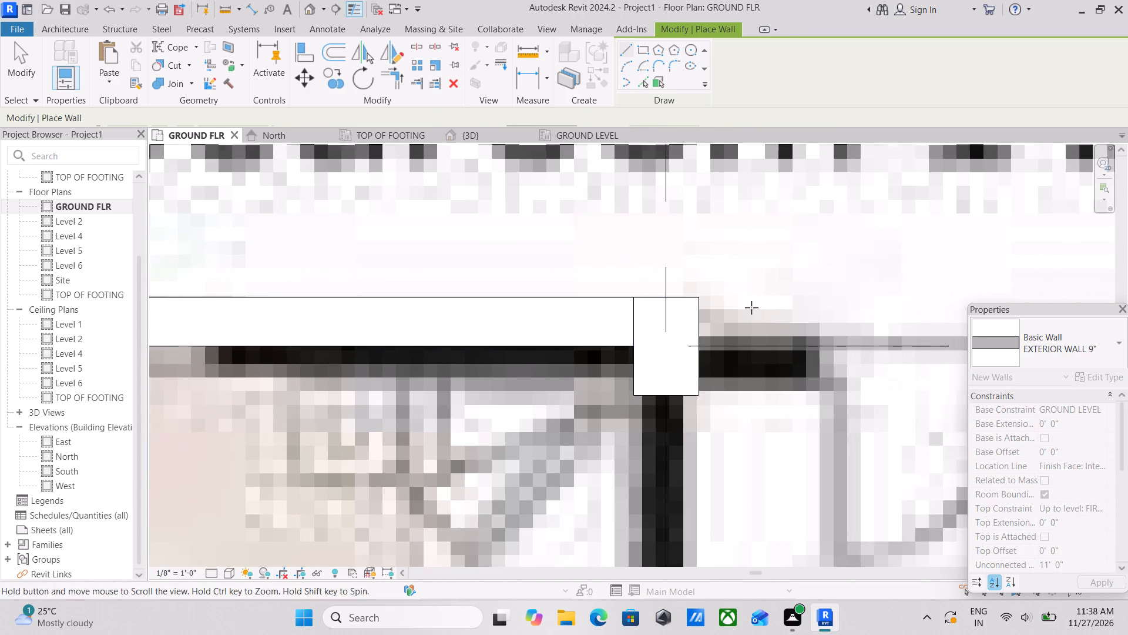
{"action": "middle_click_drag", "start_coordinate": [751, 308], "coordinate": [767, 308]}
{"action": "left_click", "coordinate": [679, 297]}
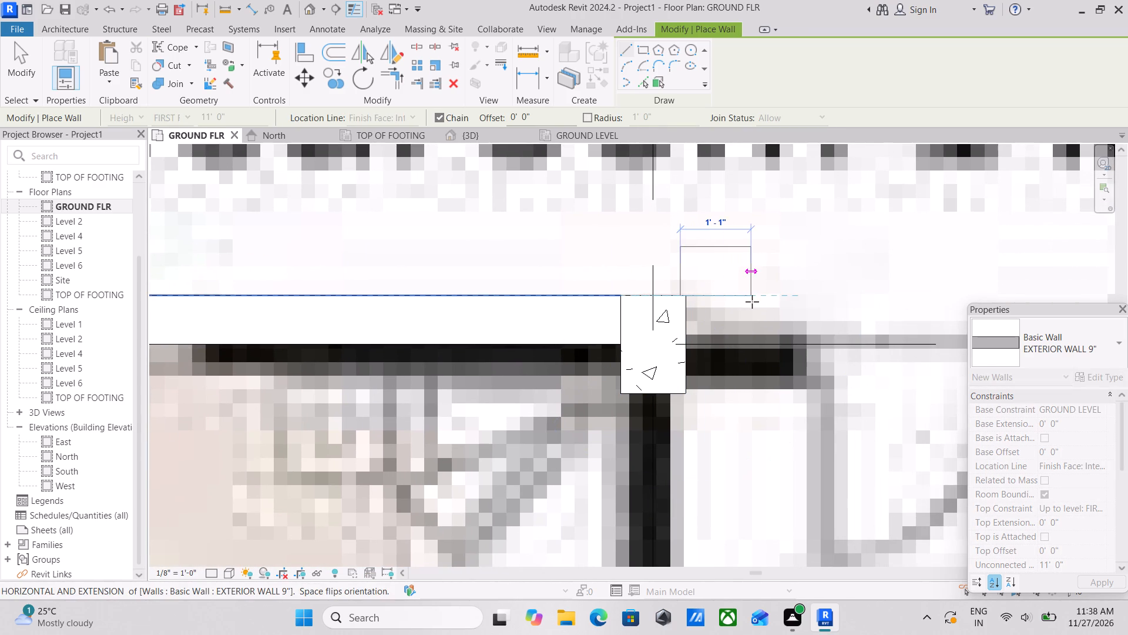
{"action": "key", "text": "Escape"}
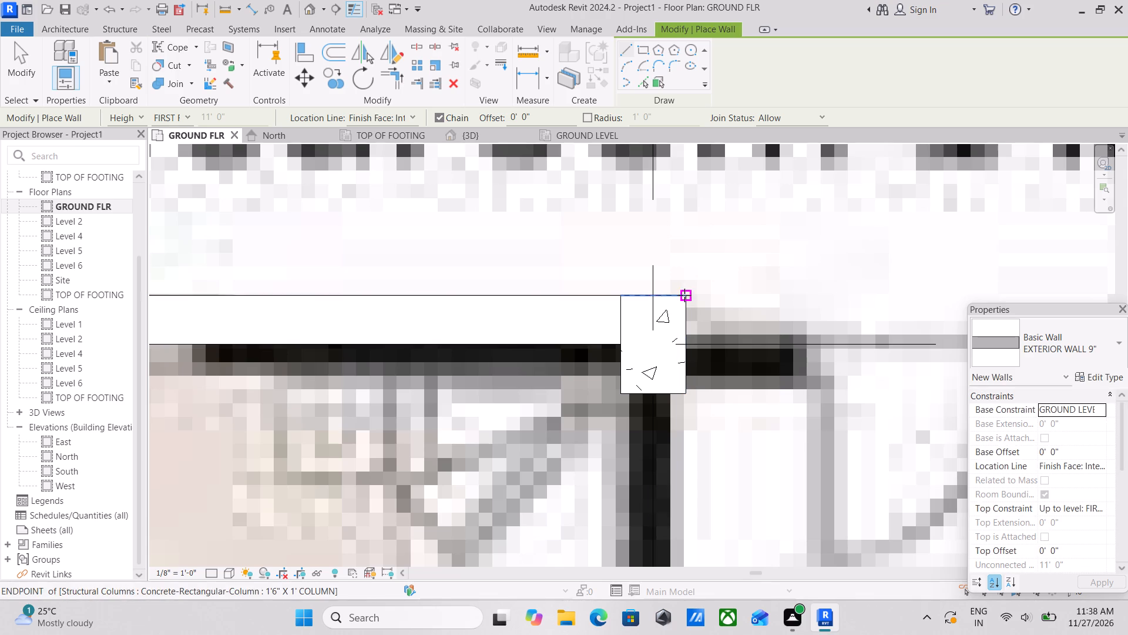
{"action": "left_click", "coordinate": [683, 296]}
{"action": "middle_click_drag", "start_coordinate": [829, 297], "coordinate": [674, 288]}
{"action": "key", "text": "space"}
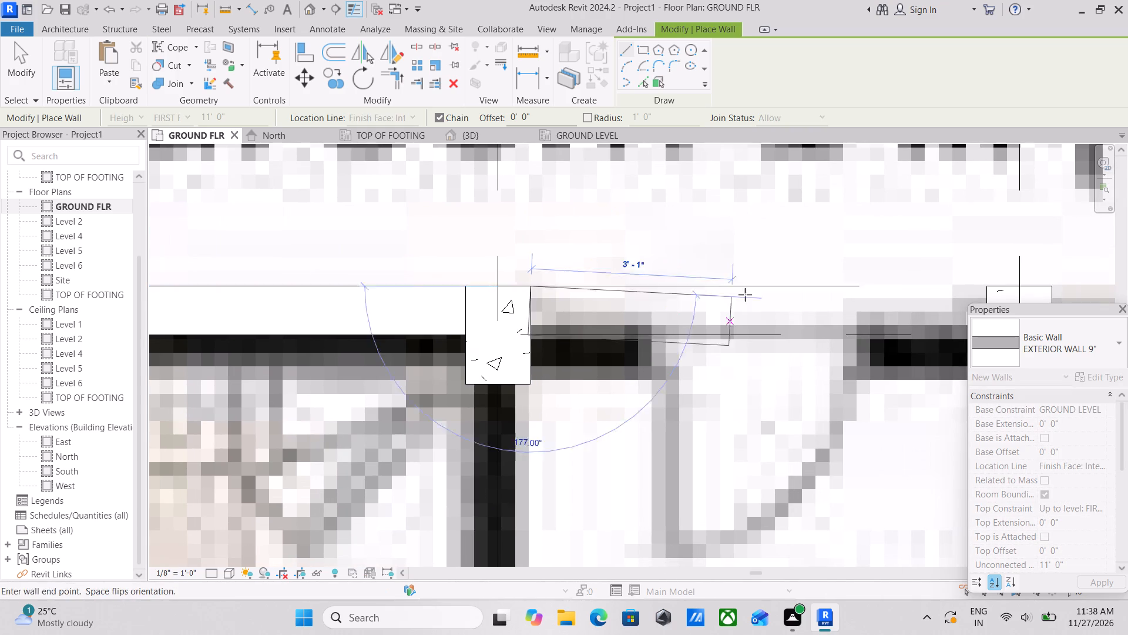
{"action": "middle_click_drag", "start_coordinate": [753, 295], "coordinate": [352, 261]}
{"action": "middle_click_drag", "start_coordinate": [782, 295], "coordinate": [721, 295]}
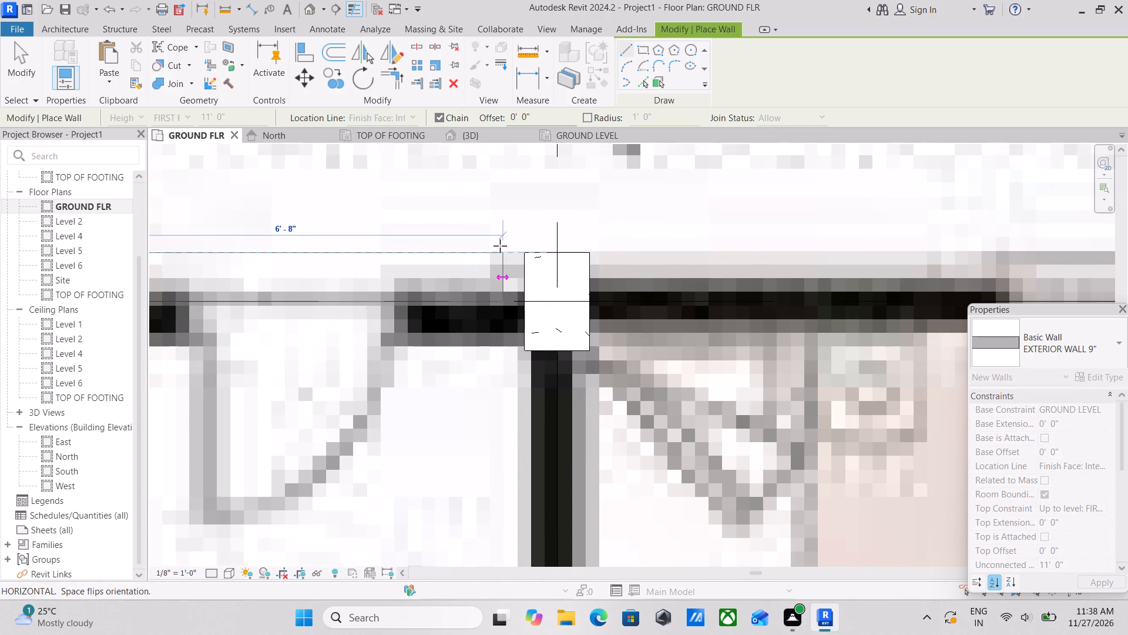
{"action": "left_click", "coordinate": [523, 256]}
{"action": "key", "text": "Escape"}
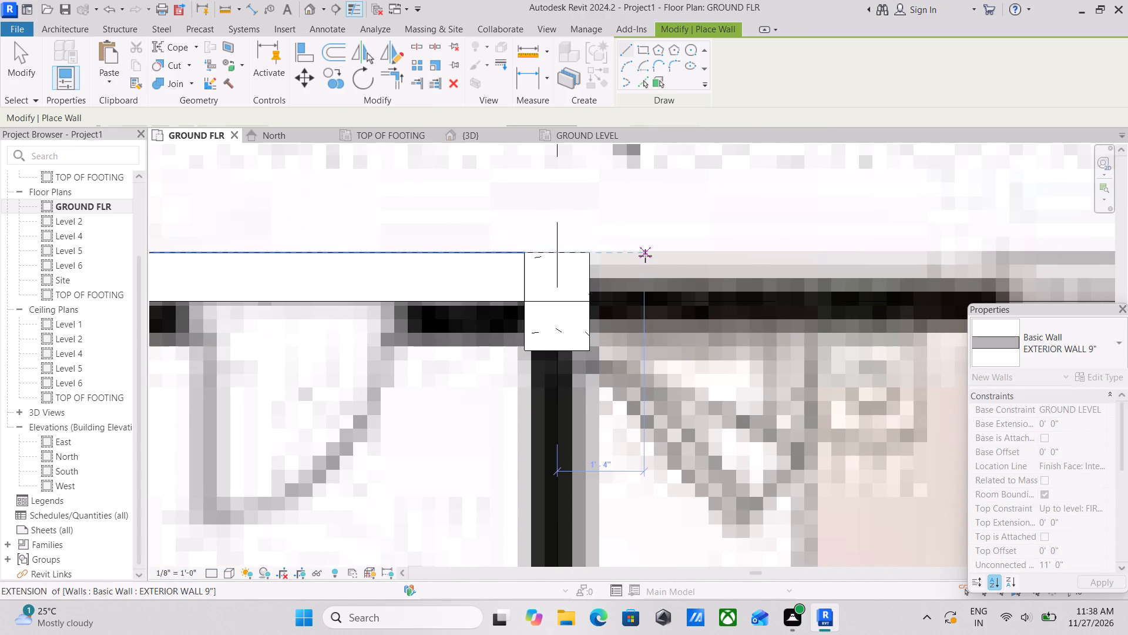
Draw a 10'-6" north-edge exterior wall between the grid 4 and grid 5 columns, flipped so its thickness lies inward.
{"action": "scroll", "coordinate": [605, 252], "scroll_direction": "up", "scroll_amount": 3}
{"action": "left_click", "coordinate": [581, 255]}
{"action": "middle_click_drag", "start_coordinate": [804, 245], "coordinate": [650, 250]}
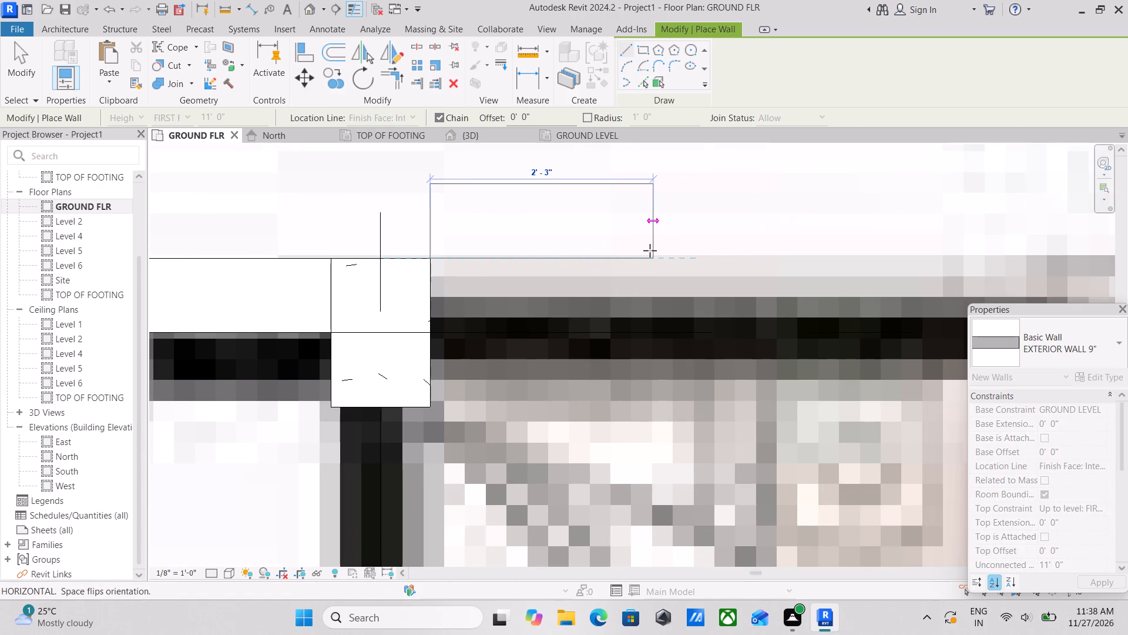
{"action": "key", "text": "space"}
{"action": "middle_click_drag", "start_coordinate": [784, 248], "coordinate": [513, 228]}
{"action": "middle_click_drag", "start_coordinate": [801, 220], "coordinate": [571, 238]}
{"action": "scroll", "coordinate": [778, 265], "scroll_direction": "down", "scroll_amount": 2}
{"action": "middle_click_drag", "start_coordinate": [776, 265], "coordinate": [716, 266]}
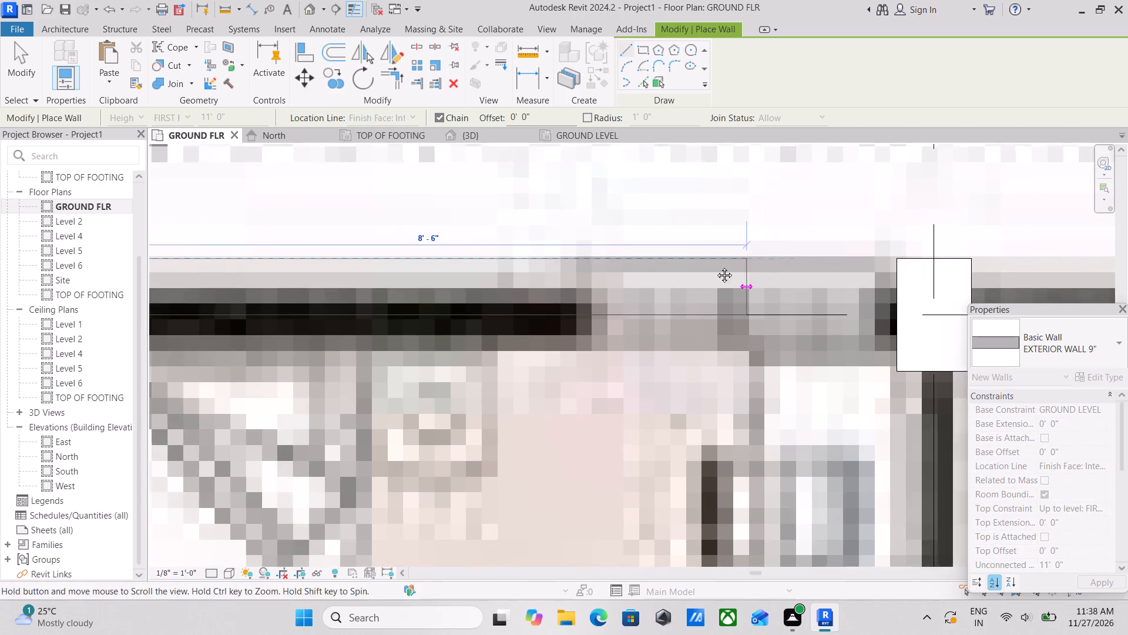
{"action": "middle_click_drag", "start_coordinate": [716, 266], "coordinate": [696, 268]}
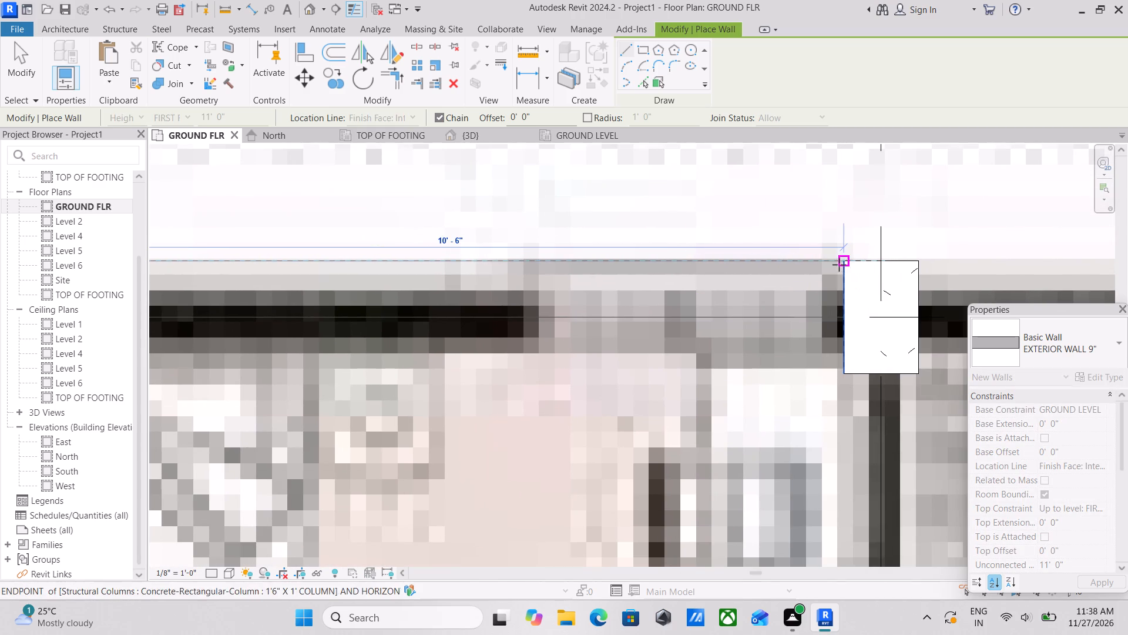
{"action": "left_click", "coordinate": [842, 266]}
{"action": "key", "text": "Escape"}
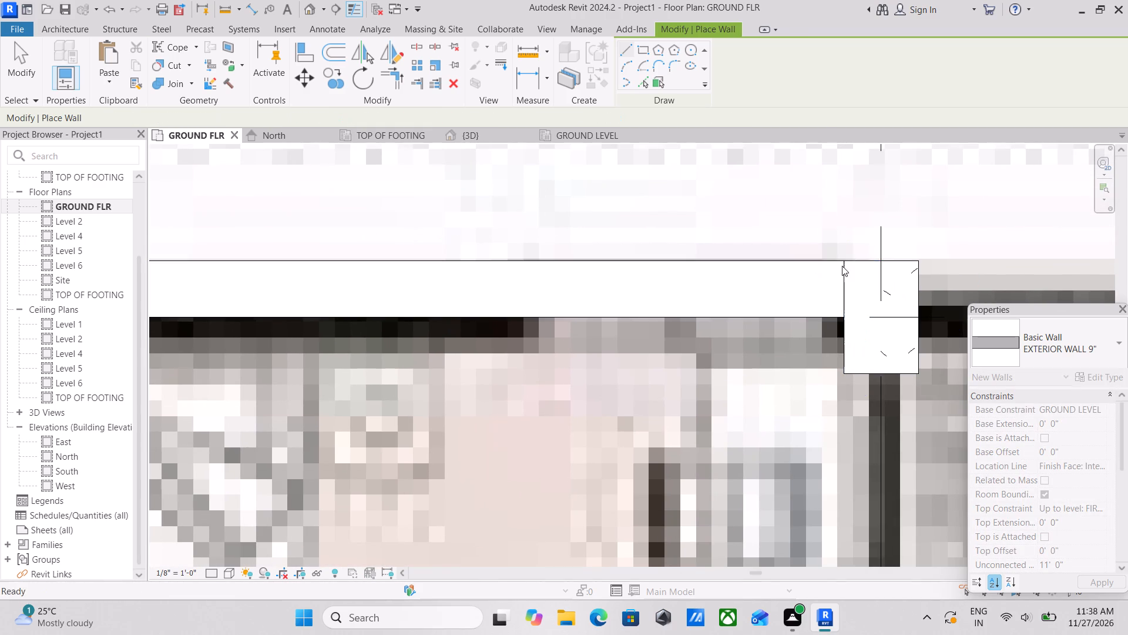
Draw a 13'-0" north-edge exterior wall between the grid 5 and grid 6 columns, flipped so its thickness lies inward.
{"action": "middle_click_drag", "start_coordinate": [894, 267], "coordinate": [714, 259]}
{"action": "scroll", "coordinate": [758, 249], "scroll_direction": "up", "scroll_amount": 2}
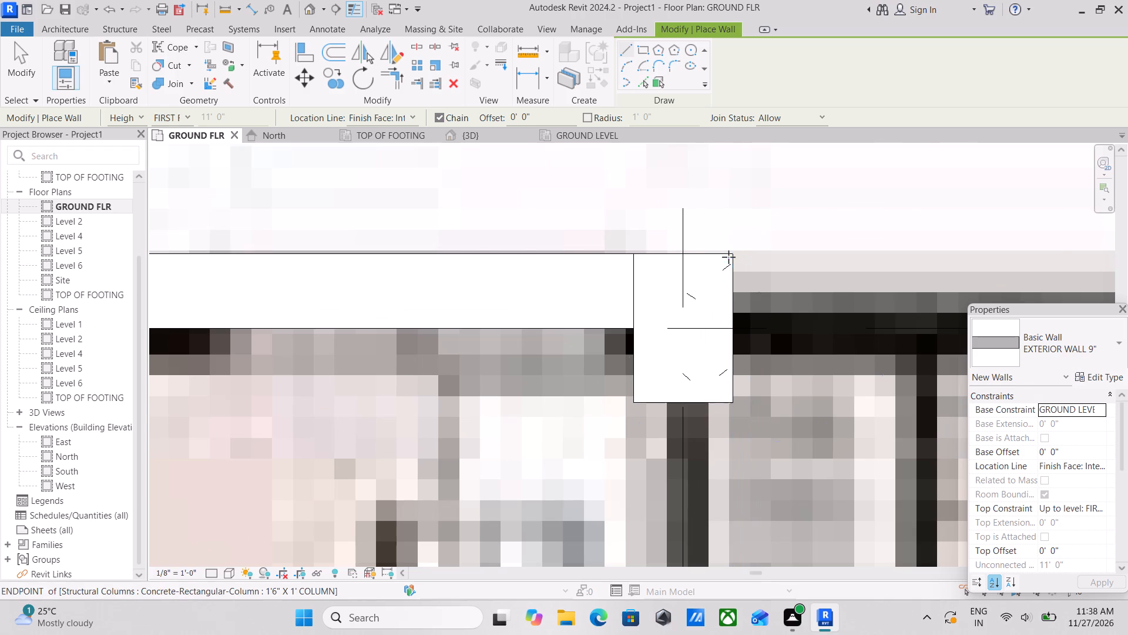
{"action": "left_click", "coordinate": [728, 257]}
{"action": "middle_click_drag", "start_coordinate": [897, 258], "coordinate": [730, 279]}
{"action": "key", "text": "space"}
{"action": "middle_click_drag", "start_coordinate": [881, 268], "coordinate": [543, 239]}
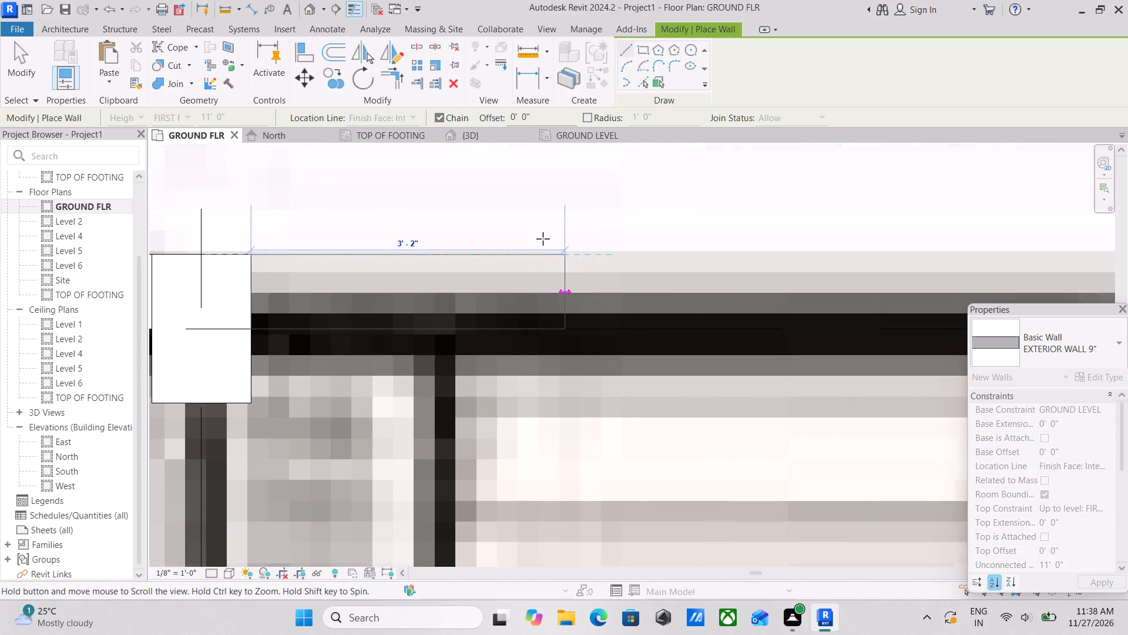
{"action": "middle_click_drag", "start_coordinate": [543, 239], "coordinate": [544, 239]}
{"action": "middle_click_drag", "start_coordinate": [875, 231], "coordinate": [597, 250]}
{"action": "scroll", "coordinate": [885, 261], "scroll_direction": "down", "scroll_amount": 1}
{"action": "middle_click_drag", "start_coordinate": [883, 261], "coordinate": [629, 263]}
{"action": "scroll", "coordinate": [851, 257], "scroll_direction": "down", "scroll_amount": 2}
{"action": "middle_click_drag", "start_coordinate": [838, 257], "coordinate": [735, 259]}
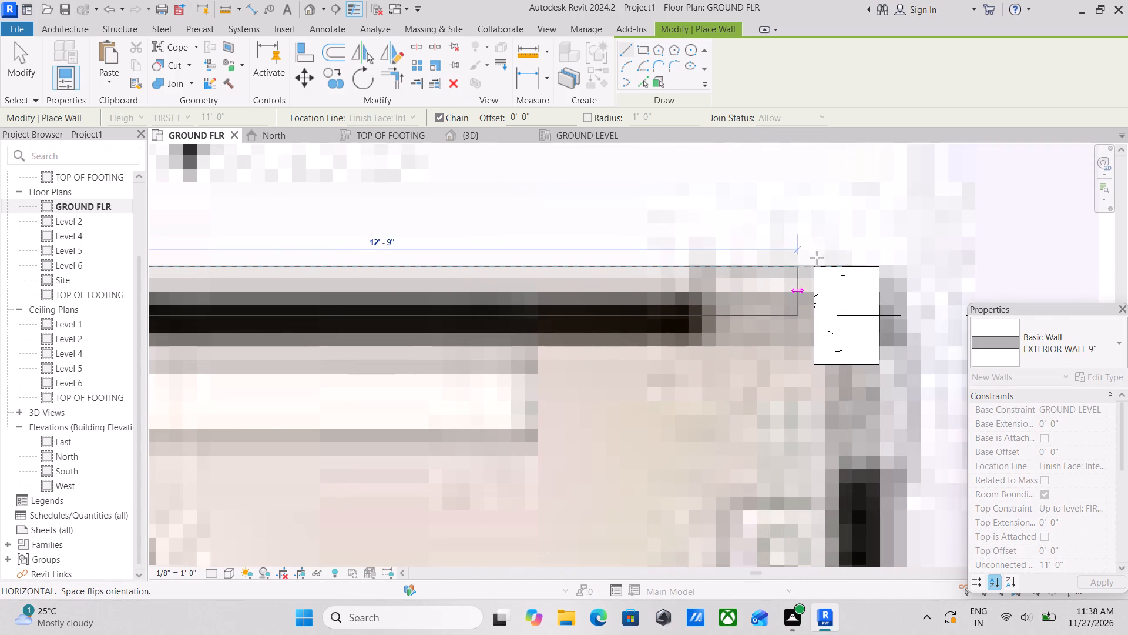
{"action": "left_click", "coordinate": [813, 269]}
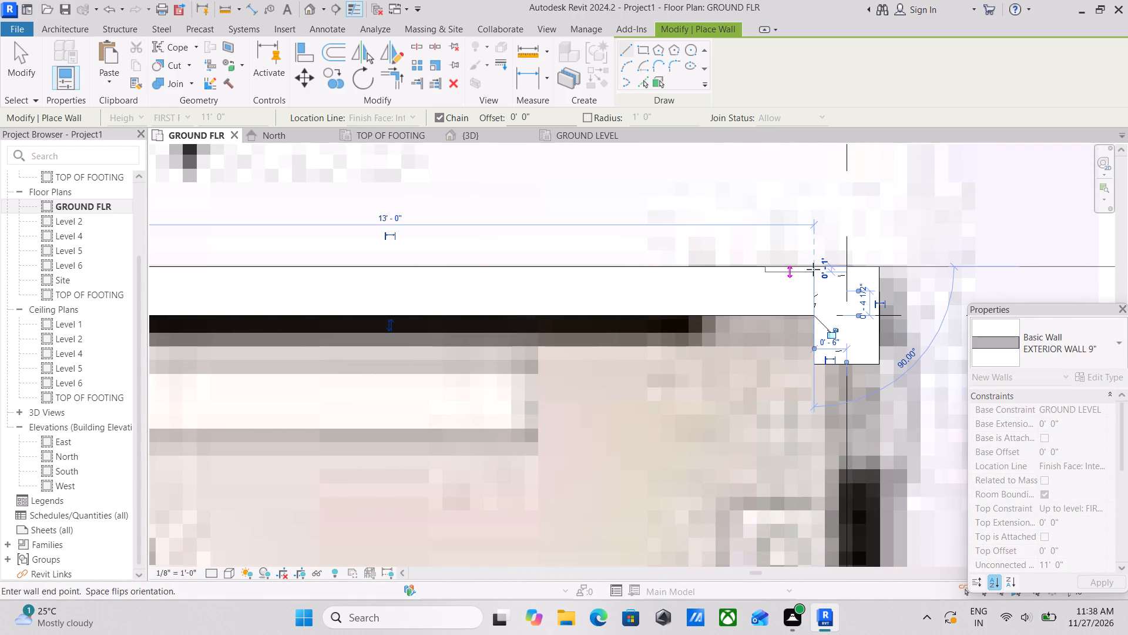
{"action": "key", "text": "Escape"}
{"action": "scroll", "coordinate": [669, 348], "scroll_direction": "down", "scroll_amount": 6}
{"action": "scroll", "coordinate": [605, 325], "scroll_direction": "down", "scroll_amount": 5}
{"action": "middle_click_drag", "start_coordinate": [503, 342], "coordinate": [775, 288]}
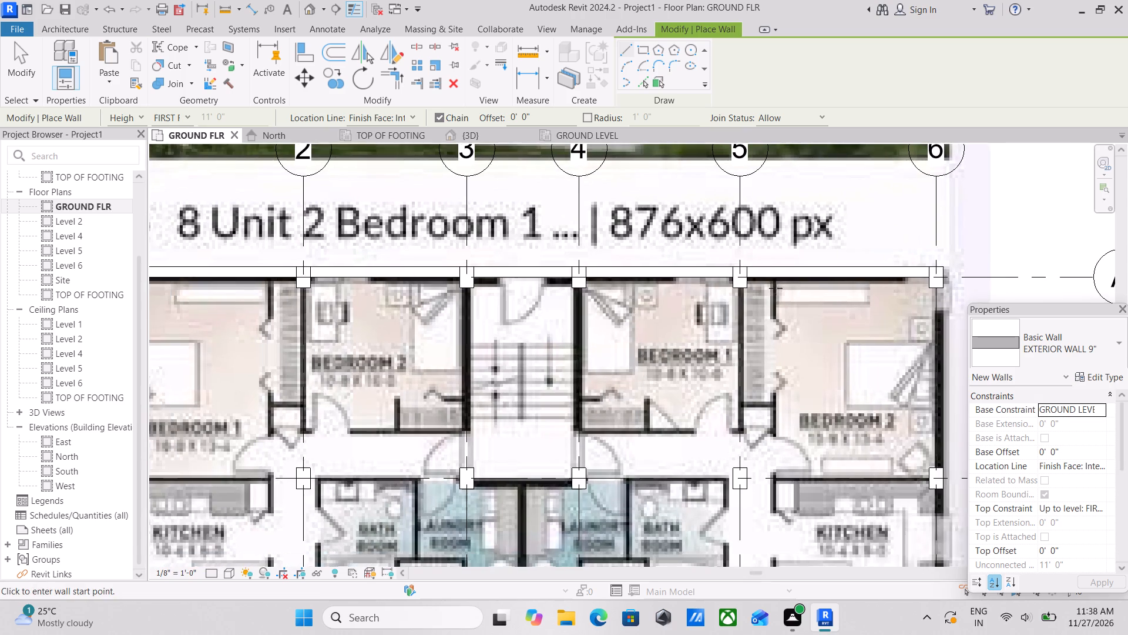
Draw the west-edge exterior wall beside Bedroom 1, from the northwest corner column down to the next column on grid 1.
{"action": "middle_click_drag", "start_coordinate": [239, 337], "coordinate": [597, 286]}
{"action": "scroll", "coordinate": [471, 268], "scroll_direction": "up", "scroll_amount": 8}
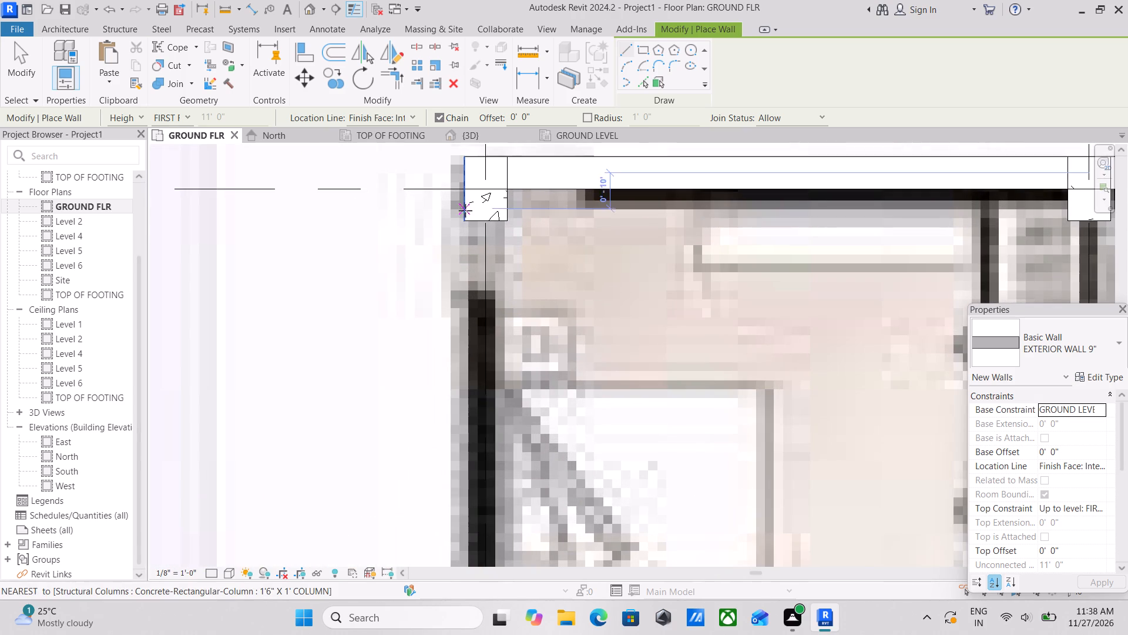
{"action": "left_click", "coordinate": [460, 220]}
{"action": "middle_click_drag", "start_coordinate": [476, 382], "coordinate": [471, 252]}
{"action": "middle_click_drag", "start_coordinate": [465, 356], "coordinate": [474, 300]}
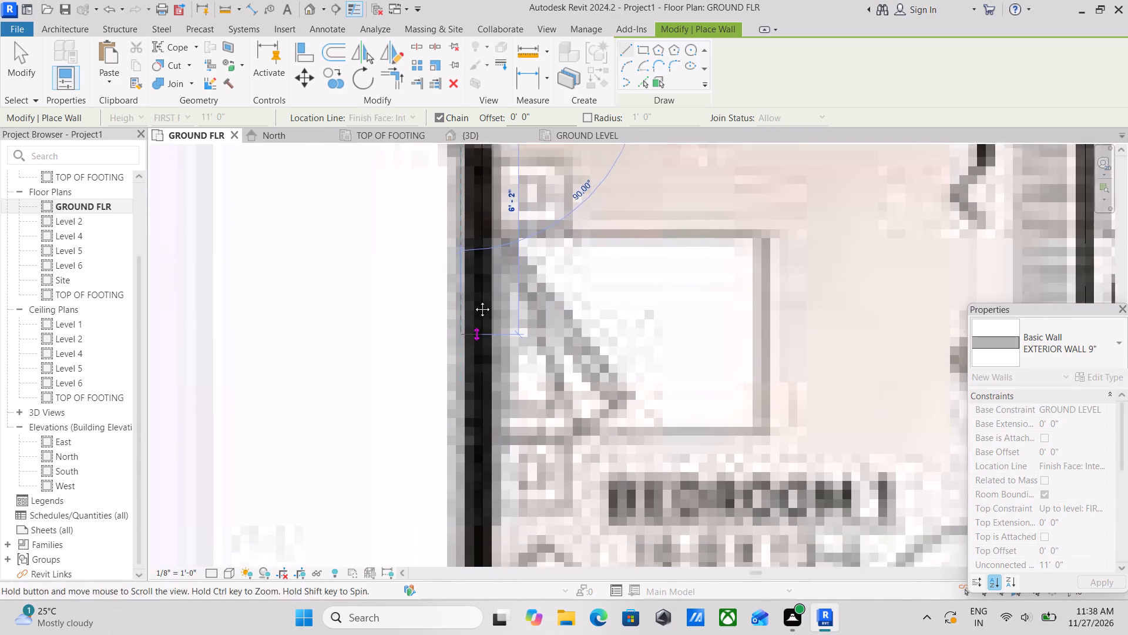
{"action": "middle_click_drag", "start_coordinate": [474, 300], "coordinate": [488, 219]}
{"action": "middle_click_drag", "start_coordinate": [498, 425], "coordinate": [506, 326]}
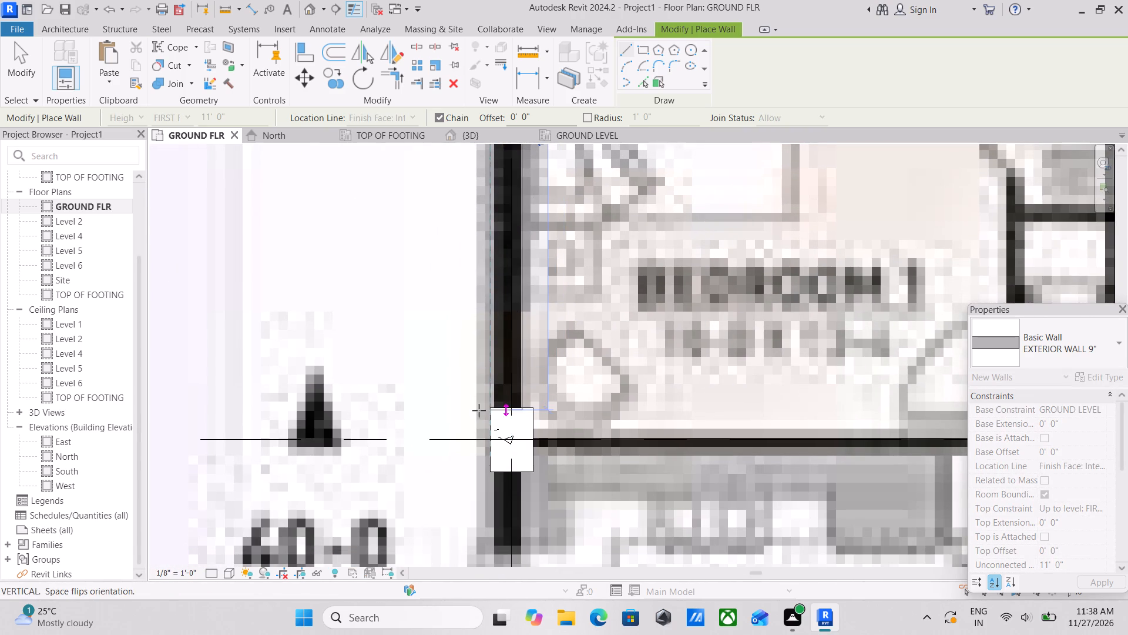
{"action": "left_click", "coordinate": [488, 410]}
{"action": "key", "text": "Escape"}
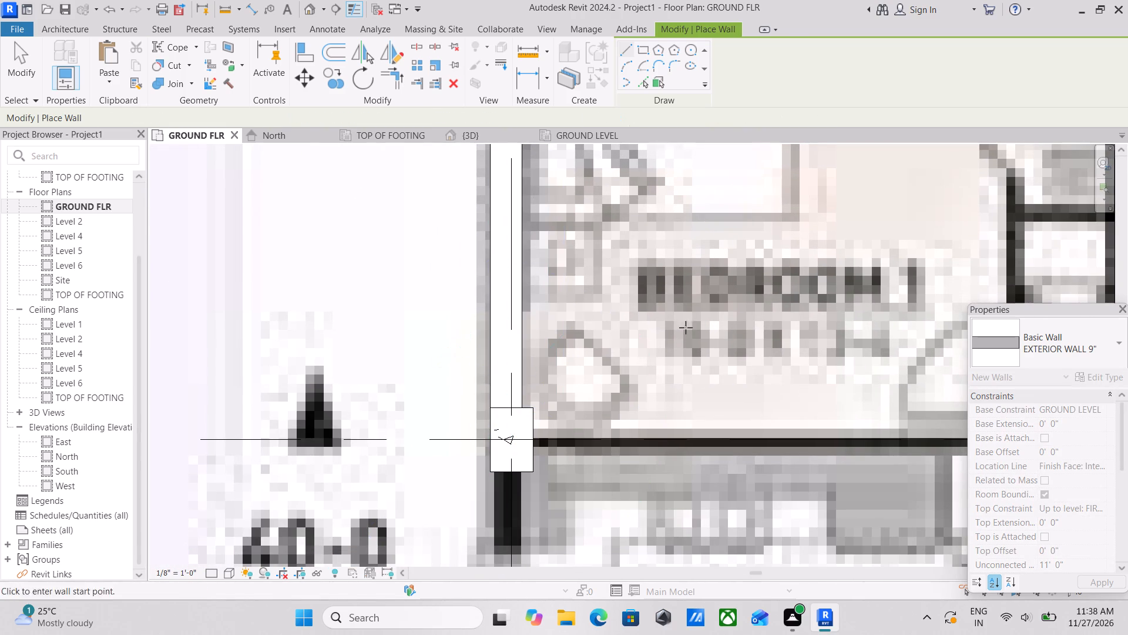
Draw an 11'-0" west-edge exterior wall on grid 1 past the kitchen, between the column below Bedroom 1 and the dining room column.
{"action": "scroll", "coordinate": [523, 437], "scroll_direction": "down", "scroll_amount": 1}
{"action": "middle_click_drag", "start_coordinate": [513, 425], "coordinate": [601, 245]}
{"action": "scroll", "coordinate": [569, 269], "scroll_direction": "up", "scroll_amount": 3}
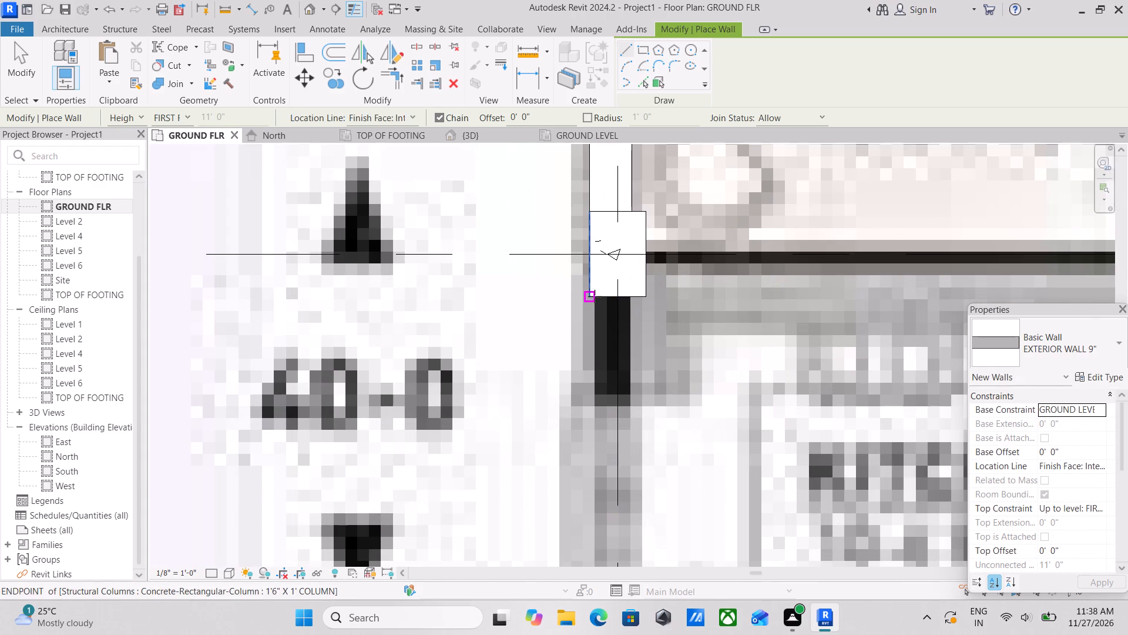
{"action": "left_click", "coordinate": [595, 296]}
{"action": "middle_click_drag", "start_coordinate": [589, 447], "coordinate": [572, 279]}
{"action": "middle_click_drag", "start_coordinate": [563, 424], "coordinate": [573, 246]}
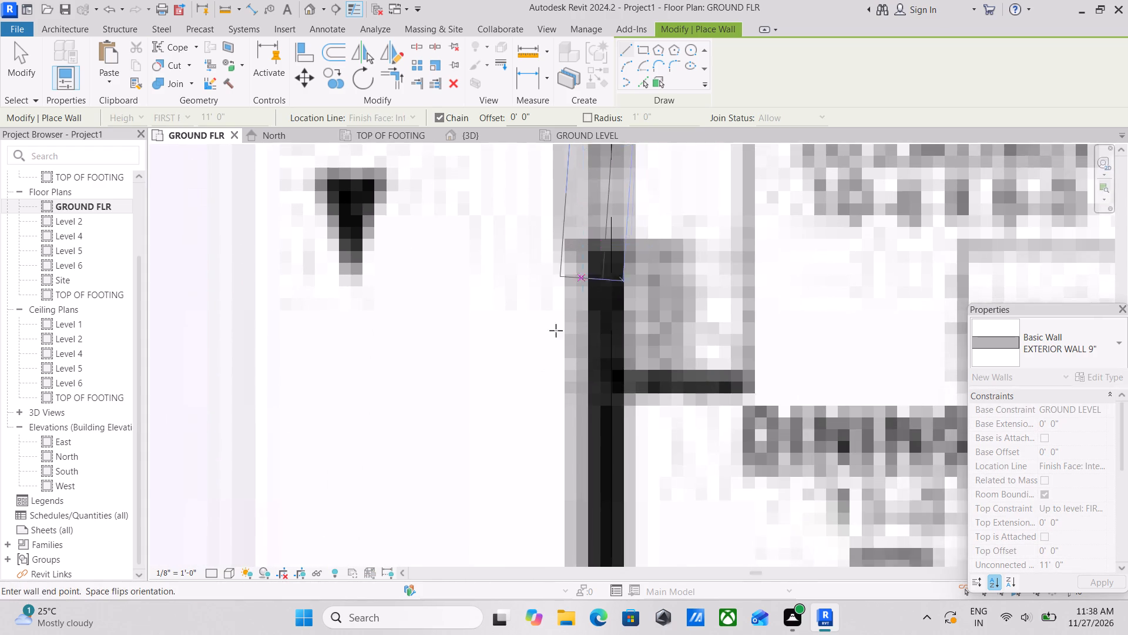
{"action": "scroll", "coordinate": [555, 369], "scroll_direction": "down", "scroll_amount": 5}
{"action": "middle_click_drag", "start_coordinate": [564, 367], "coordinate": [580, 300]}
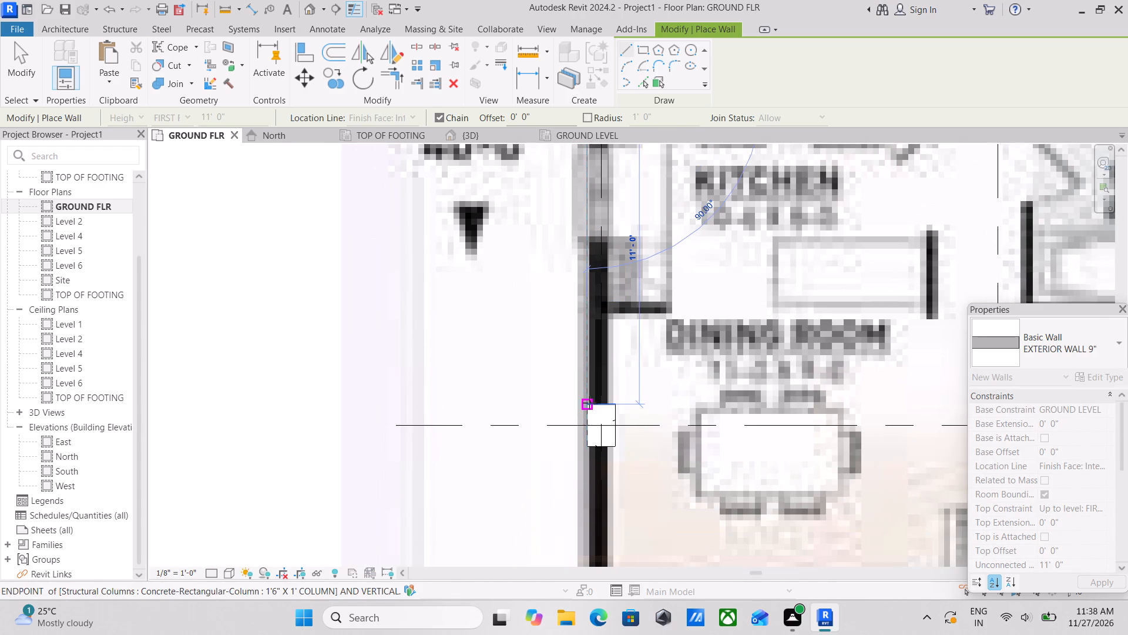
{"action": "left_click", "coordinate": [589, 403]}
{"action": "key", "text": "Escape"}
Draw a 5'-11" west-edge exterior wall from the dining room column down to the corner above the covered balcony.
{"action": "scroll", "coordinate": [676, 399], "scroll_direction": "down", "scroll_amount": 1}
{"action": "middle_click_drag", "start_coordinate": [658, 410], "coordinate": [634, 259]}
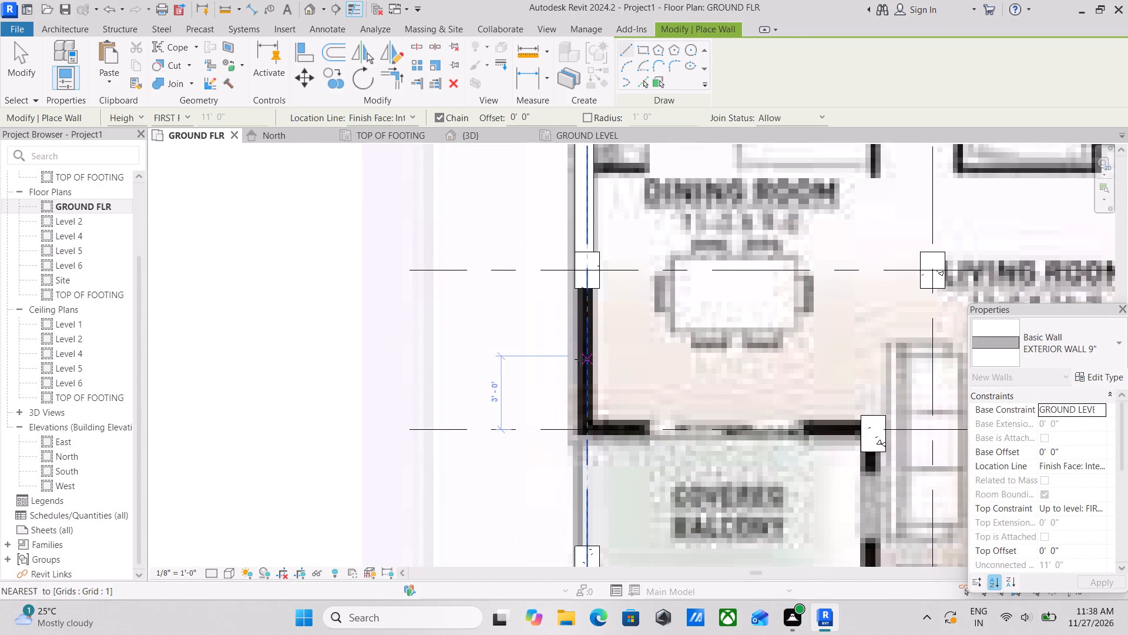
{"action": "scroll", "coordinate": [592, 351], "scroll_direction": "up", "scroll_amount": 3}
{"action": "scroll", "coordinate": [599, 345], "scroll_direction": "down", "scroll_amount": 3}
{"action": "scroll", "coordinate": [584, 276], "scroll_direction": "up", "scroll_amount": 4}
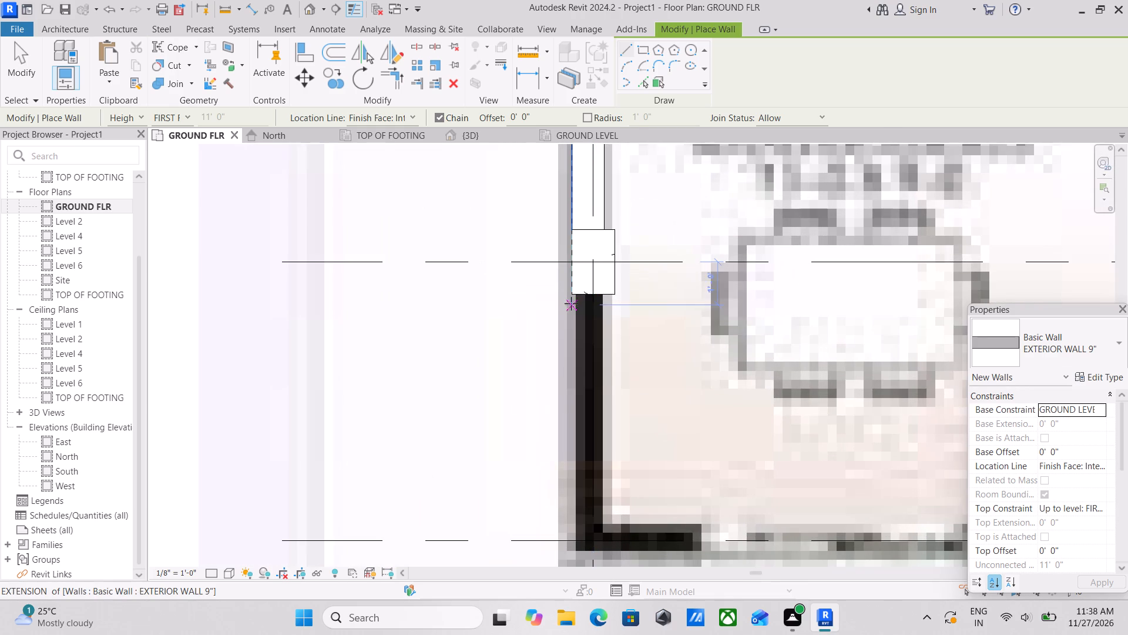
{"action": "left_click", "coordinate": [573, 294]}
{"action": "middle_click_drag", "start_coordinate": [573, 421], "coordinate": [584, 331]}
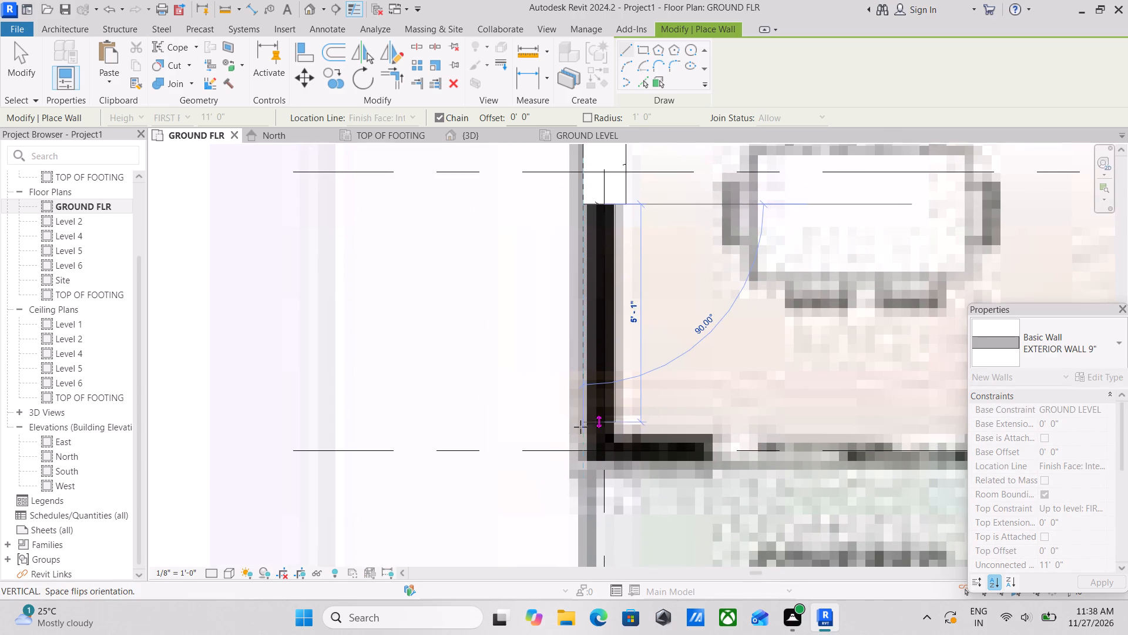
{"action": "left_click", "coordinate": [585, 458]}
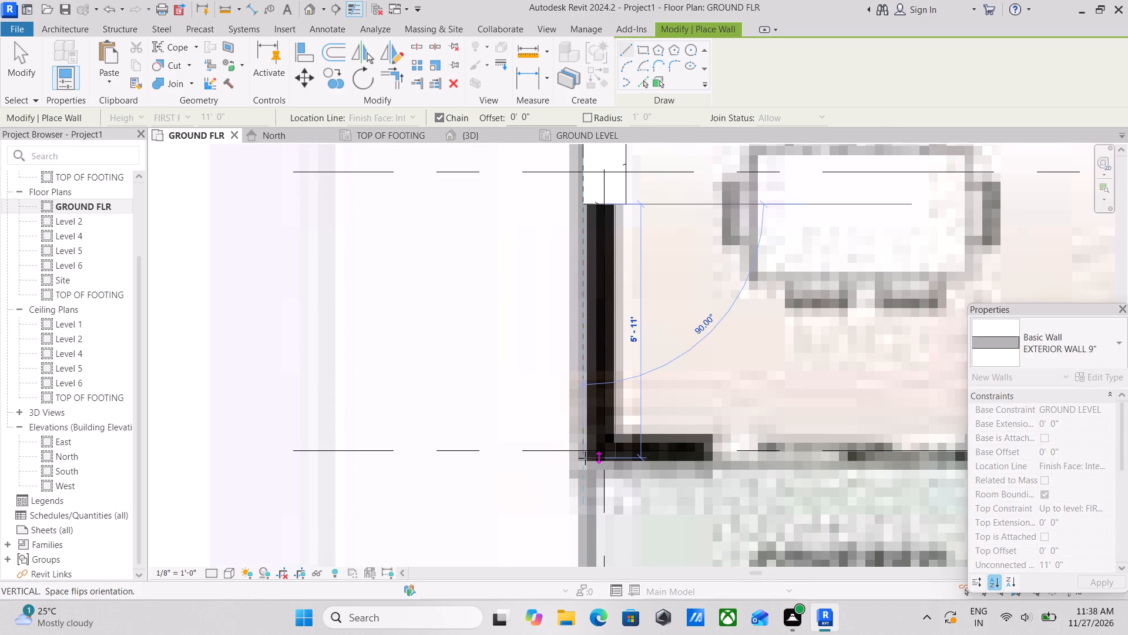
{"action": "key", "text": "Escape"}
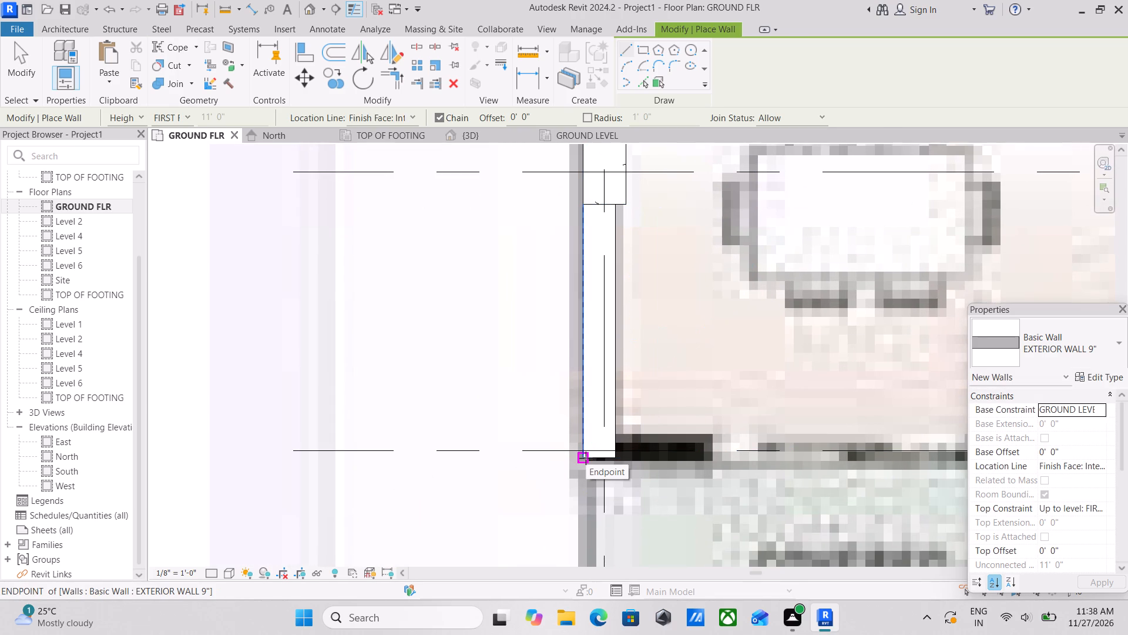
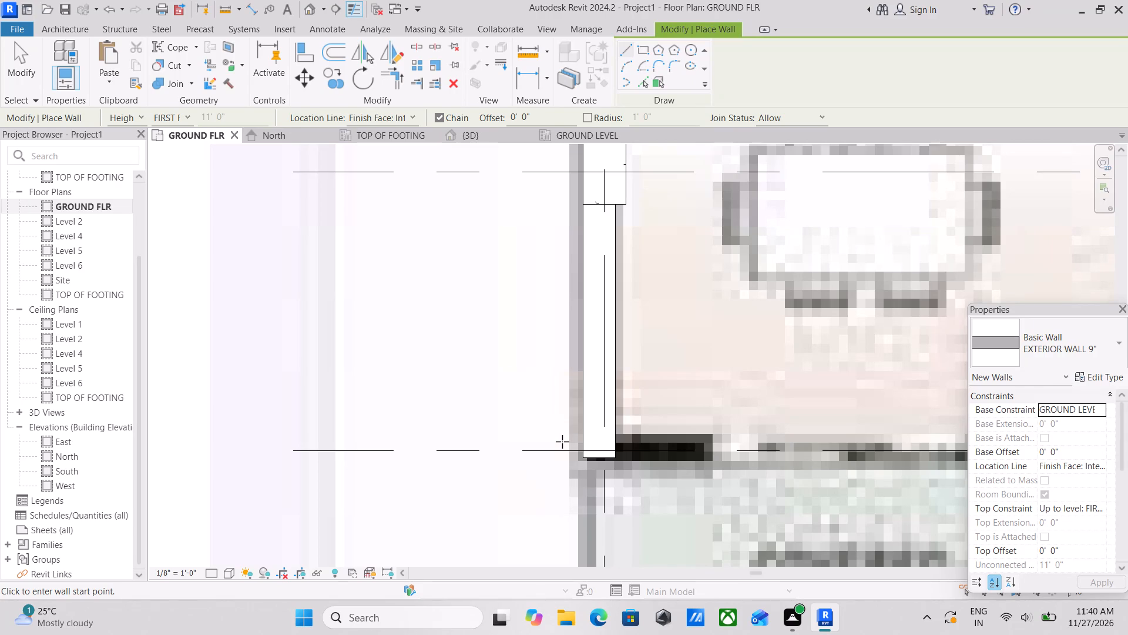
Draw an exterior wall about 10'-11" long between the dining area and covered balcony, from the balcony's northeast column to the west-edge wall.
{"action": "middle_click_drag", "start_coordinate": [657, 434], "coordinate": [324, 359]}
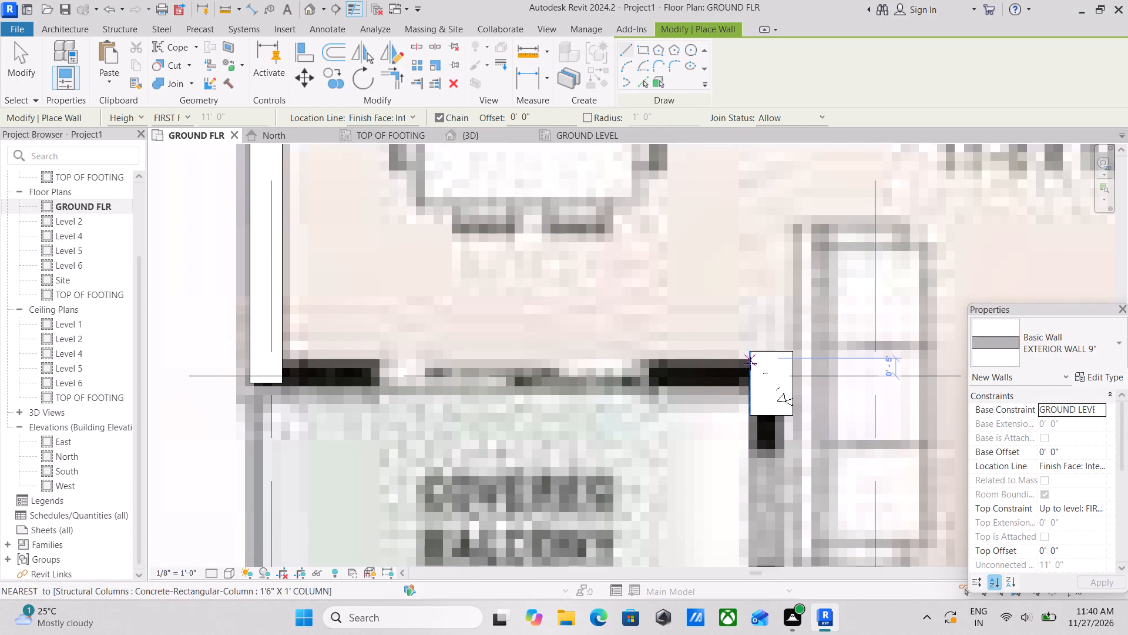
{"action": "left_click", "coordinate": [751, 353]}
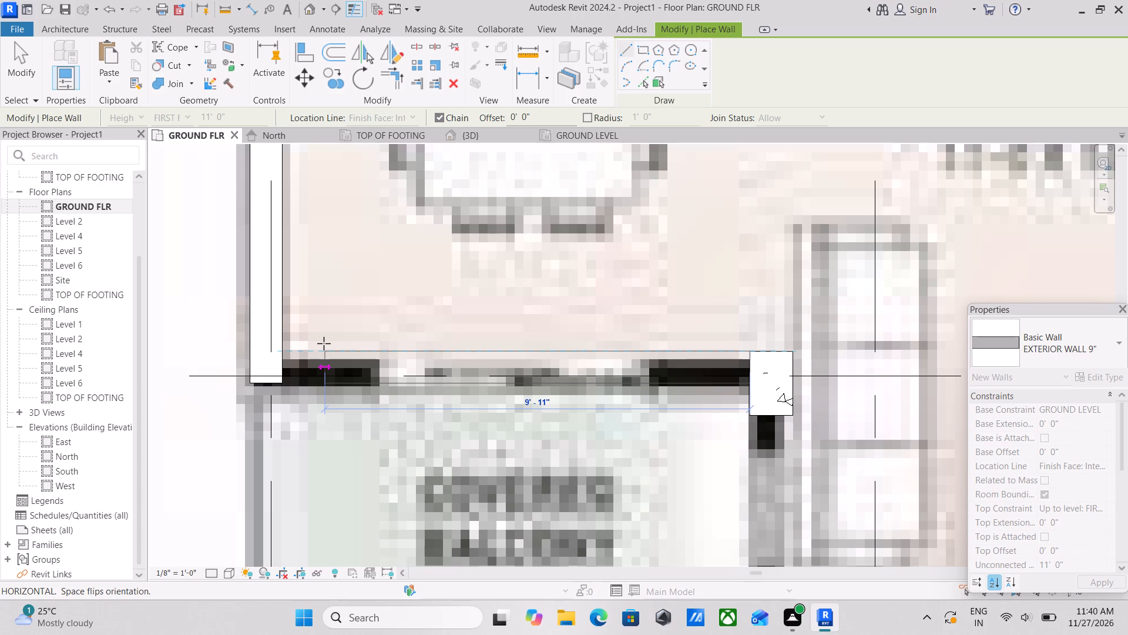
{"action": "scroll", "coordinate": [450, 253], "scroll_direction": "down", "scroll_amount": 2}
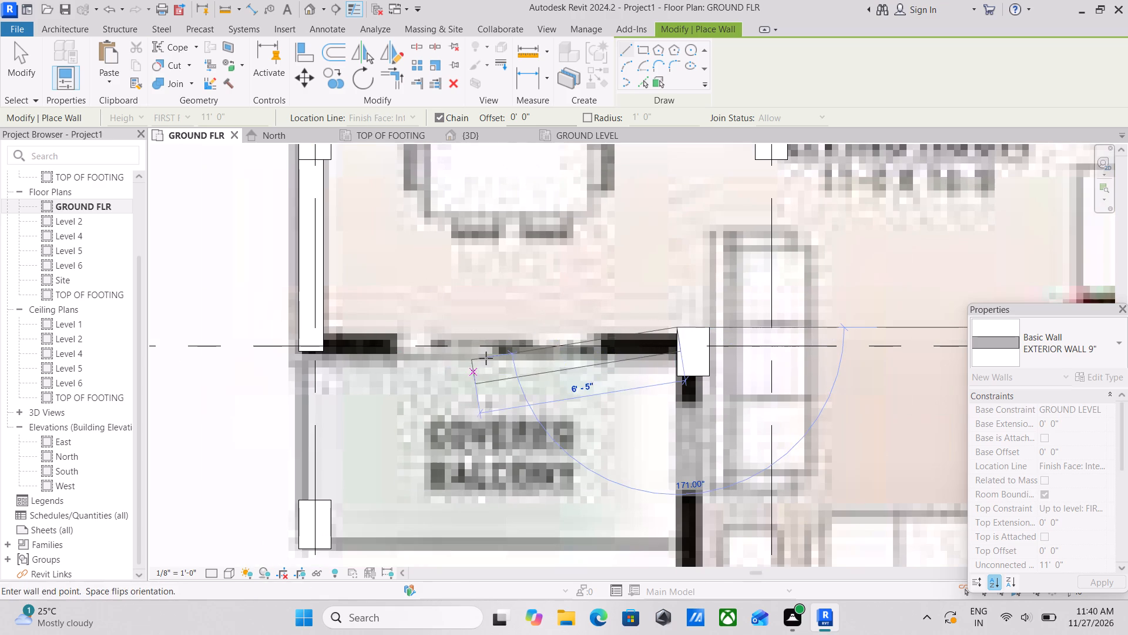
{"action": "scroll", "coordinate": [339, 322], "scroll_direction": "up", "scroll_amount": 2}
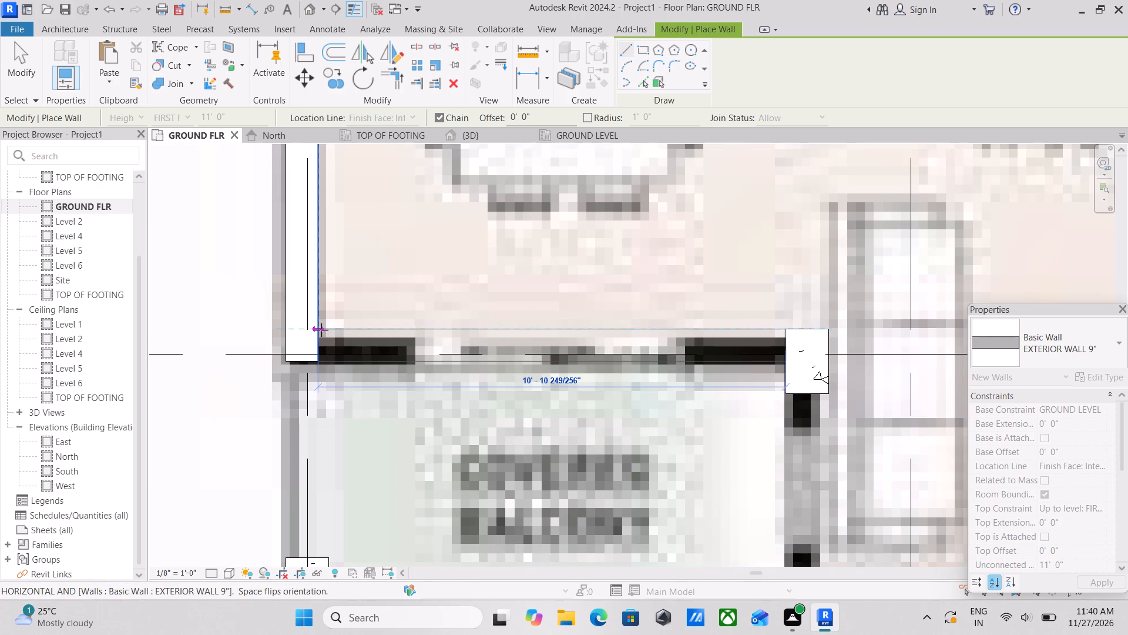
{"action": "left_click", "coordinate": [321, 329]}
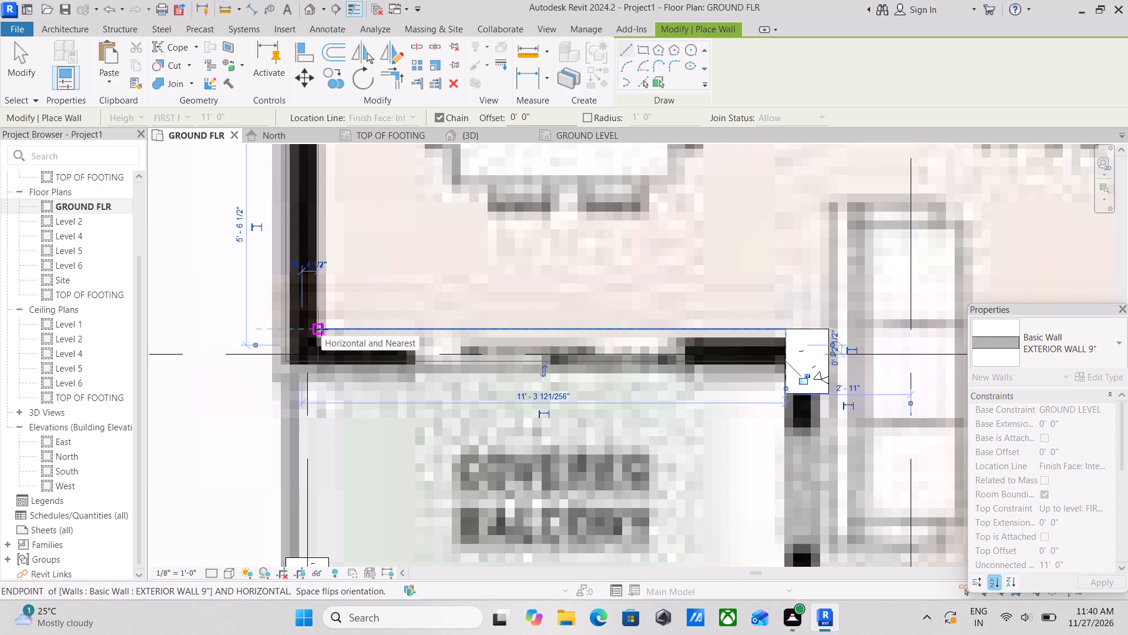
{"action": "key", "text": "Escape"}
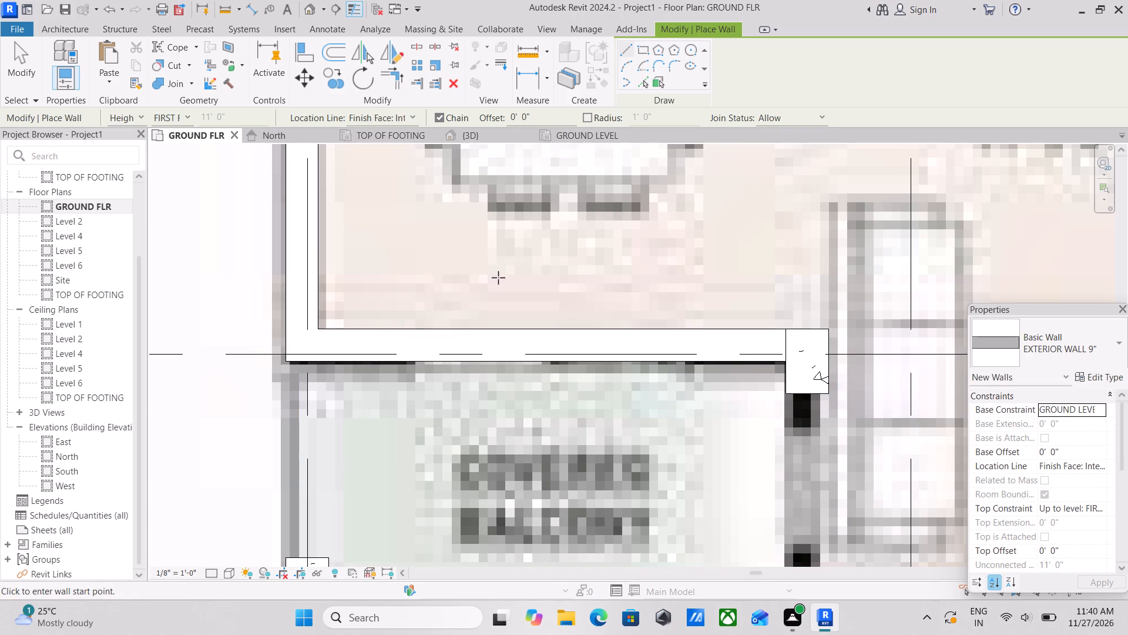
{"action": "scroll", "coordinate": [413, 285], "scroll_direction": "down", "scroll_amount": 2}
{"action": "middle_click_drag", "start_coordinate": [635, 258], "coordinate": [532, 277]}
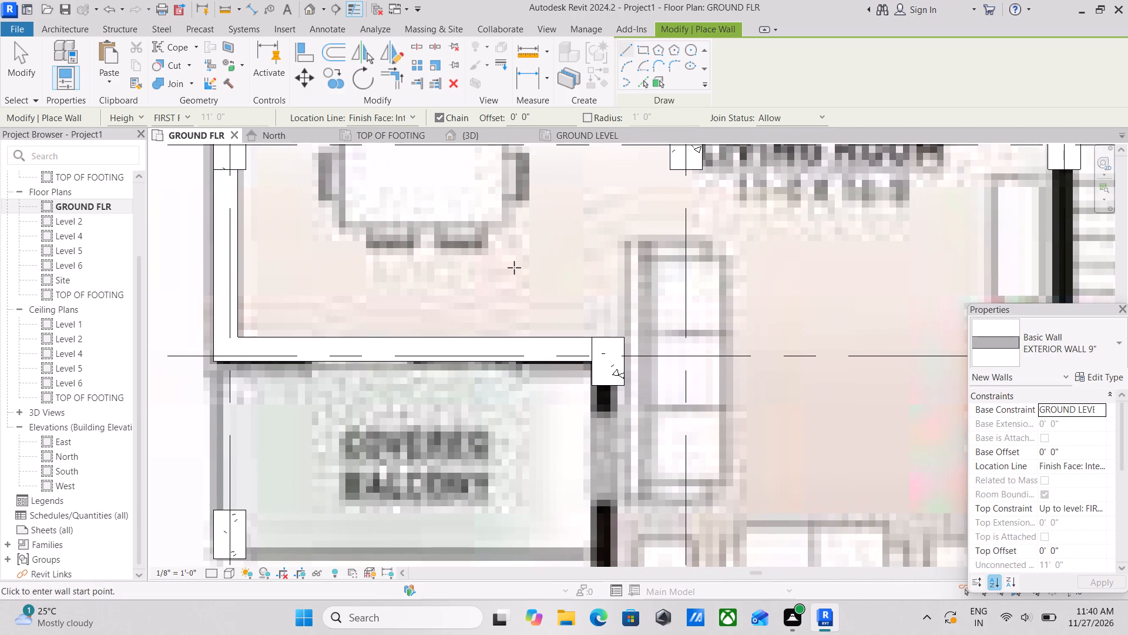
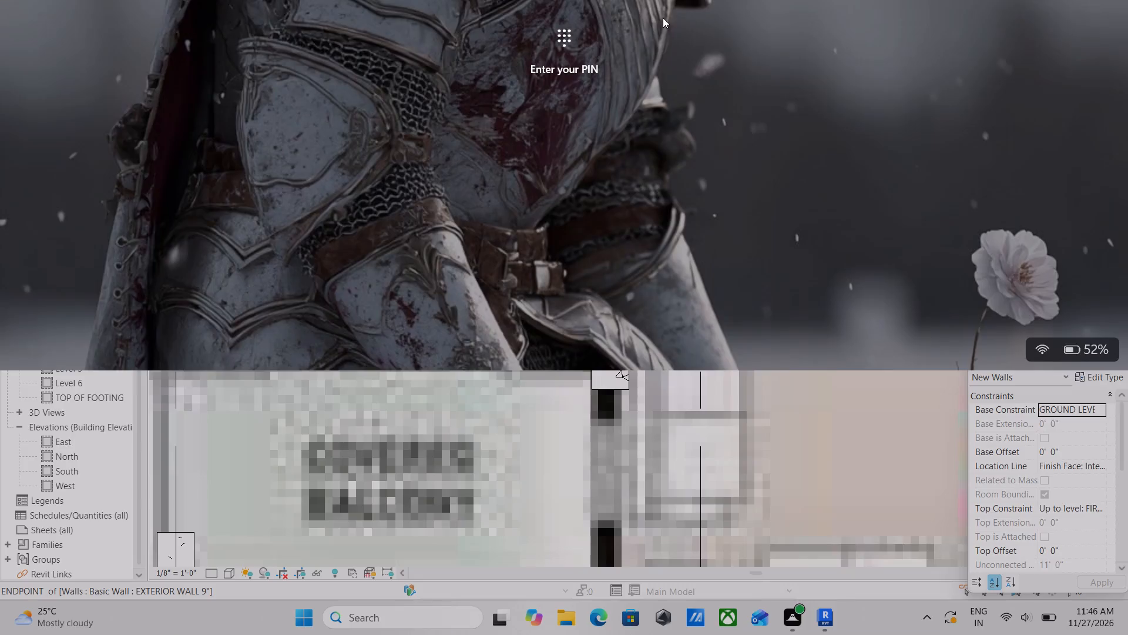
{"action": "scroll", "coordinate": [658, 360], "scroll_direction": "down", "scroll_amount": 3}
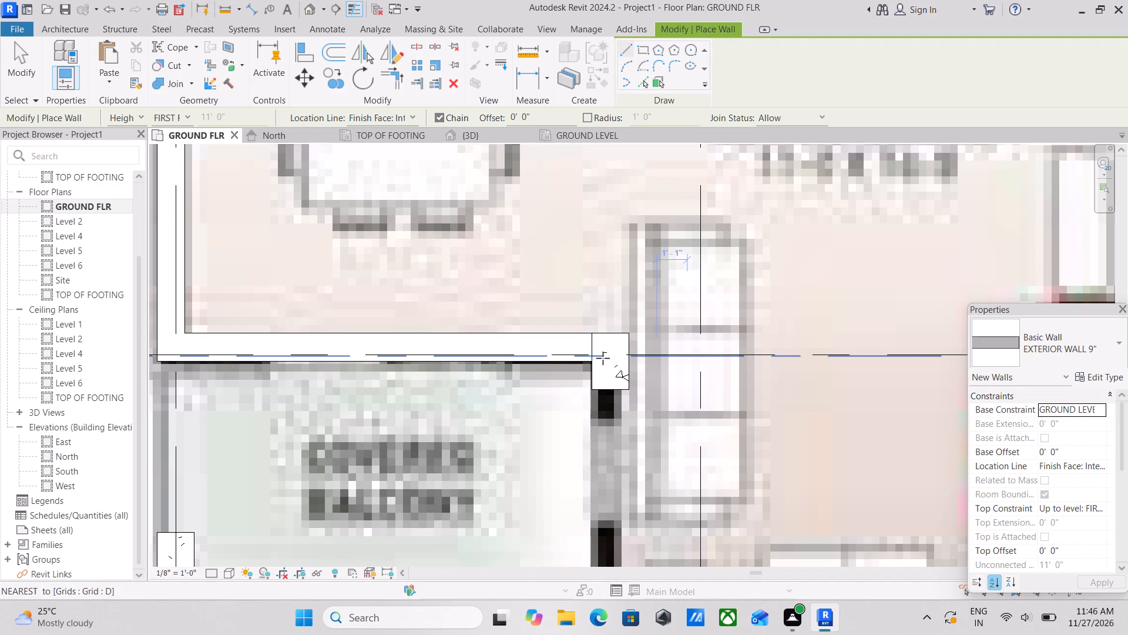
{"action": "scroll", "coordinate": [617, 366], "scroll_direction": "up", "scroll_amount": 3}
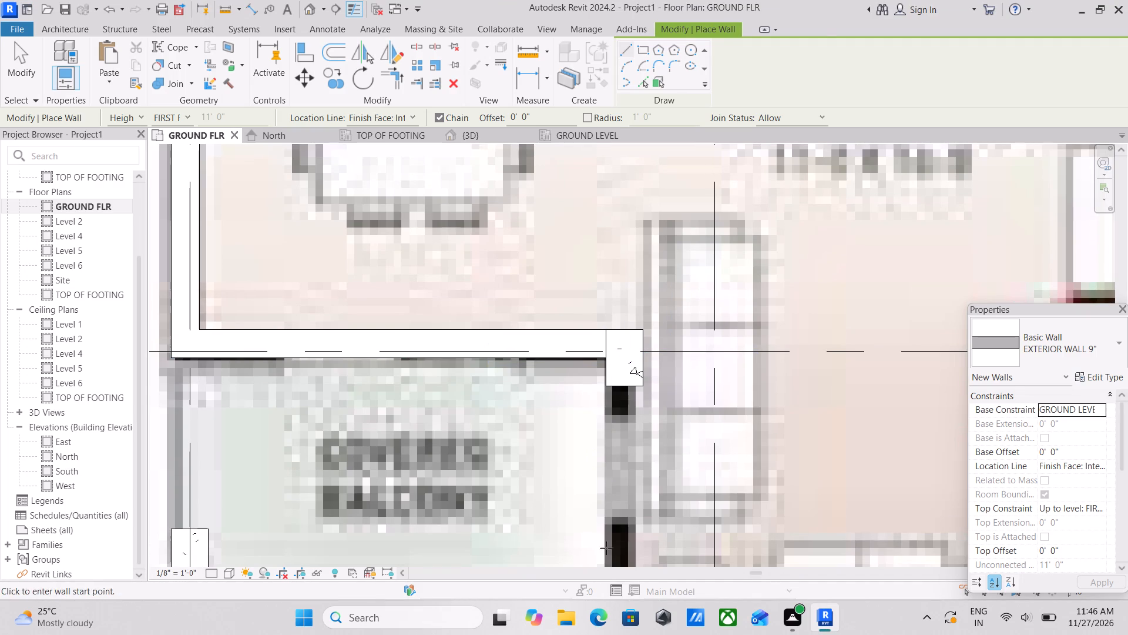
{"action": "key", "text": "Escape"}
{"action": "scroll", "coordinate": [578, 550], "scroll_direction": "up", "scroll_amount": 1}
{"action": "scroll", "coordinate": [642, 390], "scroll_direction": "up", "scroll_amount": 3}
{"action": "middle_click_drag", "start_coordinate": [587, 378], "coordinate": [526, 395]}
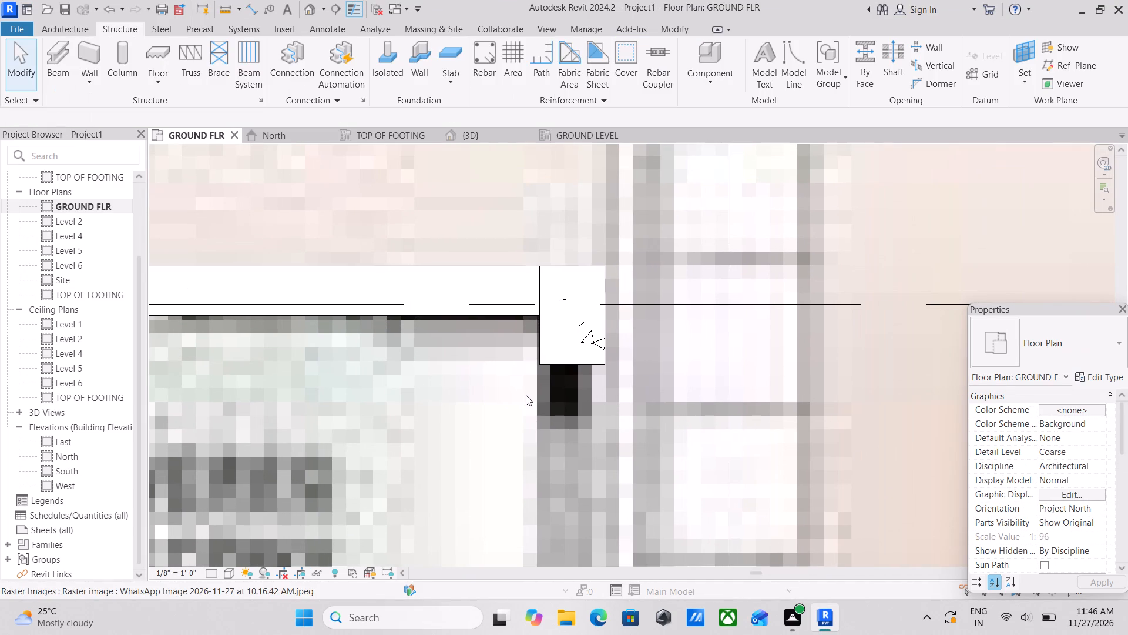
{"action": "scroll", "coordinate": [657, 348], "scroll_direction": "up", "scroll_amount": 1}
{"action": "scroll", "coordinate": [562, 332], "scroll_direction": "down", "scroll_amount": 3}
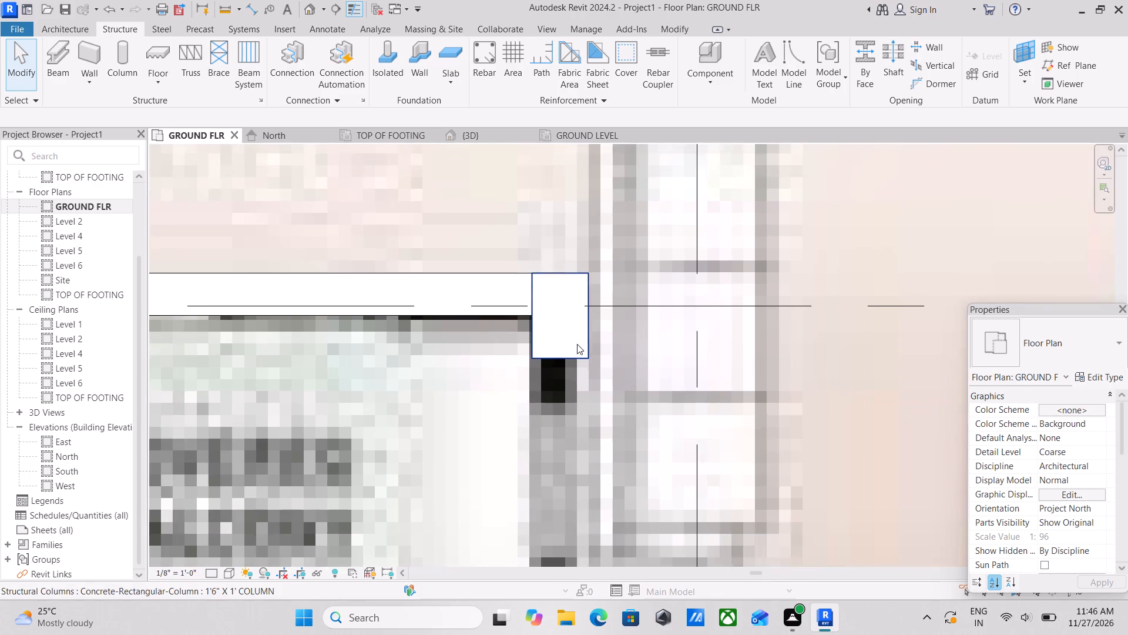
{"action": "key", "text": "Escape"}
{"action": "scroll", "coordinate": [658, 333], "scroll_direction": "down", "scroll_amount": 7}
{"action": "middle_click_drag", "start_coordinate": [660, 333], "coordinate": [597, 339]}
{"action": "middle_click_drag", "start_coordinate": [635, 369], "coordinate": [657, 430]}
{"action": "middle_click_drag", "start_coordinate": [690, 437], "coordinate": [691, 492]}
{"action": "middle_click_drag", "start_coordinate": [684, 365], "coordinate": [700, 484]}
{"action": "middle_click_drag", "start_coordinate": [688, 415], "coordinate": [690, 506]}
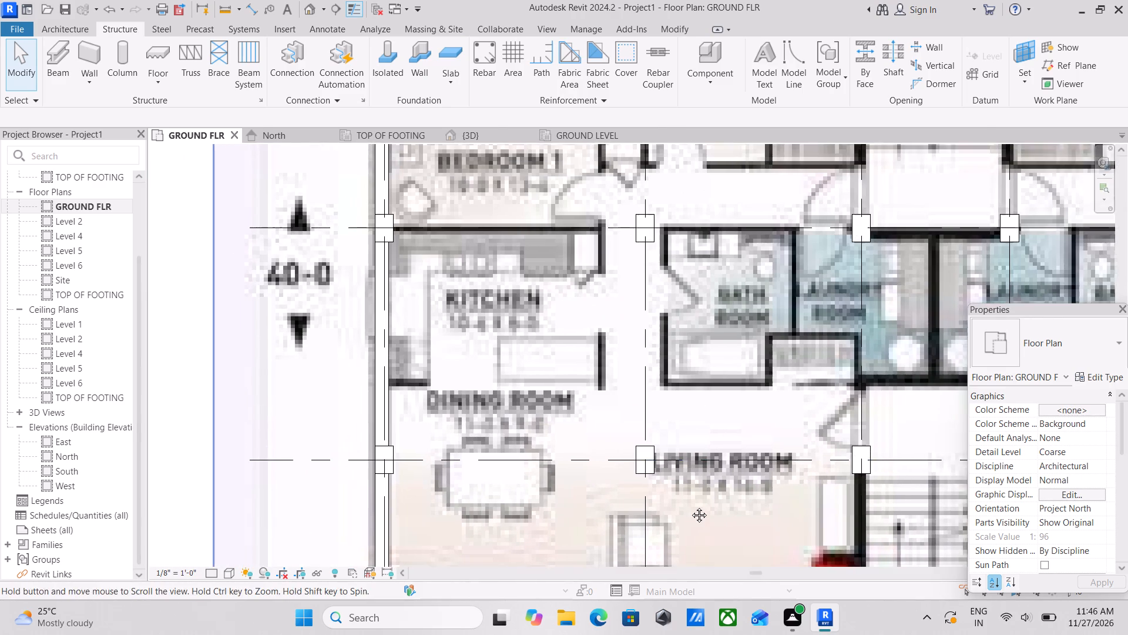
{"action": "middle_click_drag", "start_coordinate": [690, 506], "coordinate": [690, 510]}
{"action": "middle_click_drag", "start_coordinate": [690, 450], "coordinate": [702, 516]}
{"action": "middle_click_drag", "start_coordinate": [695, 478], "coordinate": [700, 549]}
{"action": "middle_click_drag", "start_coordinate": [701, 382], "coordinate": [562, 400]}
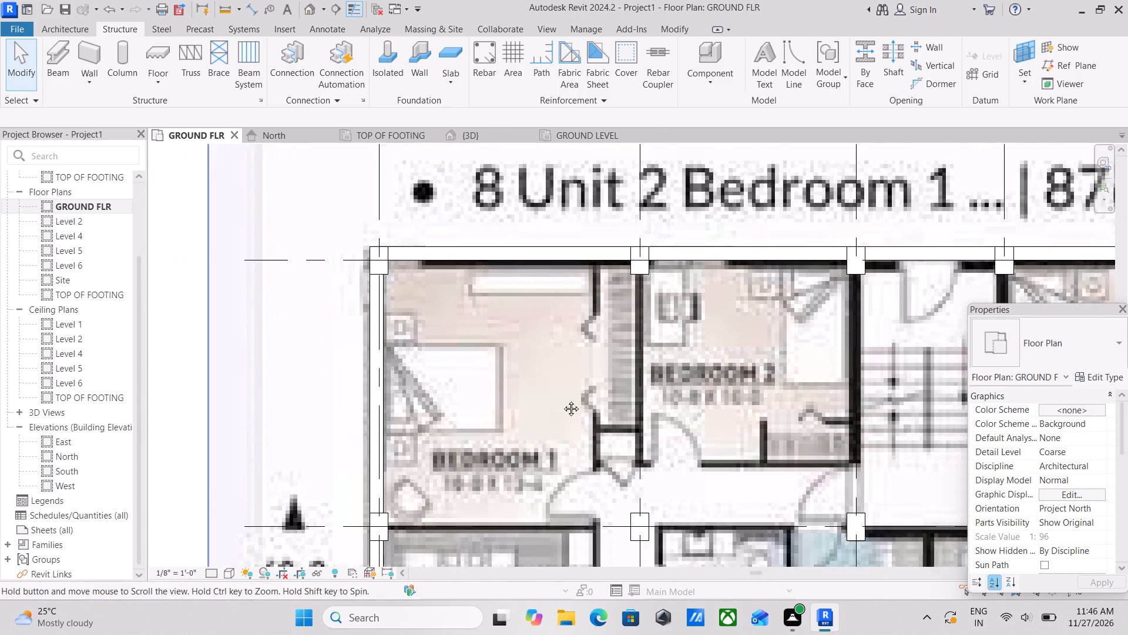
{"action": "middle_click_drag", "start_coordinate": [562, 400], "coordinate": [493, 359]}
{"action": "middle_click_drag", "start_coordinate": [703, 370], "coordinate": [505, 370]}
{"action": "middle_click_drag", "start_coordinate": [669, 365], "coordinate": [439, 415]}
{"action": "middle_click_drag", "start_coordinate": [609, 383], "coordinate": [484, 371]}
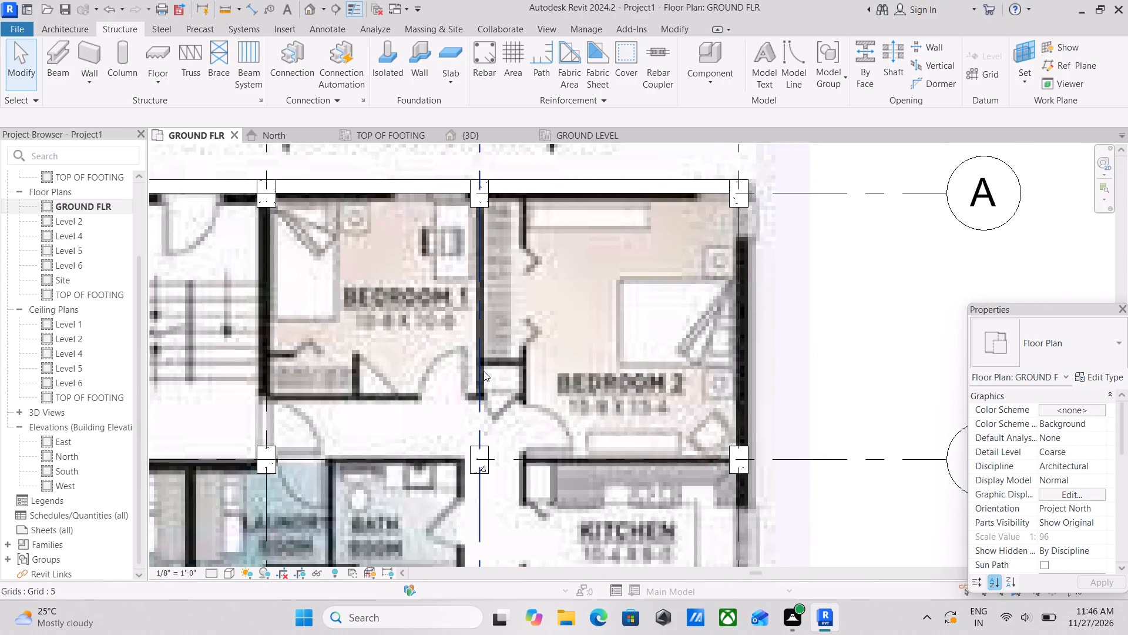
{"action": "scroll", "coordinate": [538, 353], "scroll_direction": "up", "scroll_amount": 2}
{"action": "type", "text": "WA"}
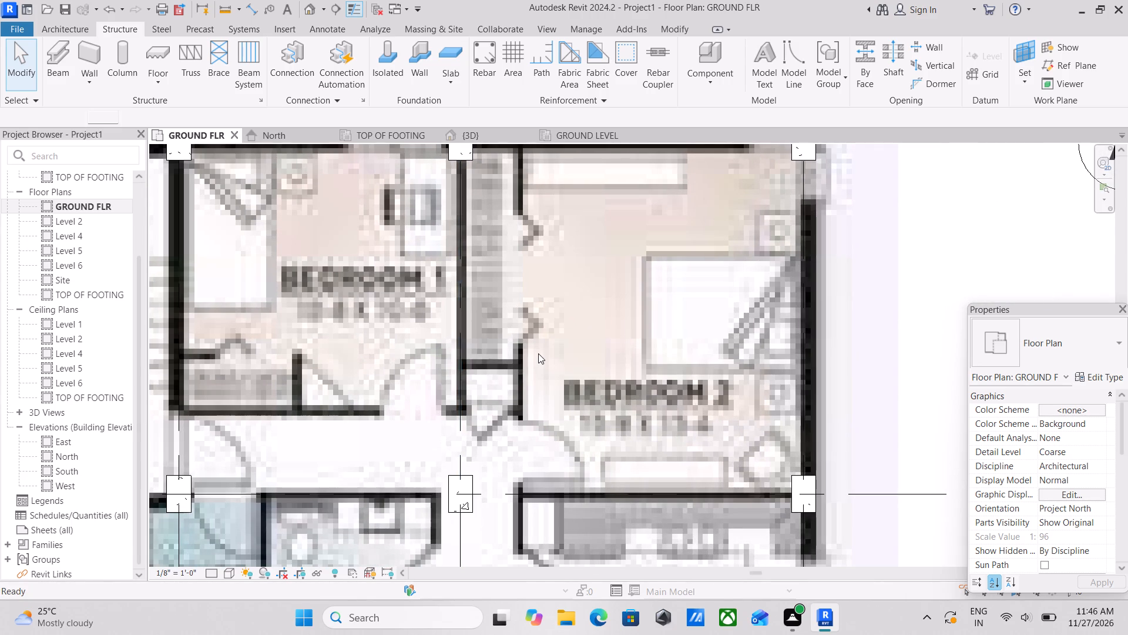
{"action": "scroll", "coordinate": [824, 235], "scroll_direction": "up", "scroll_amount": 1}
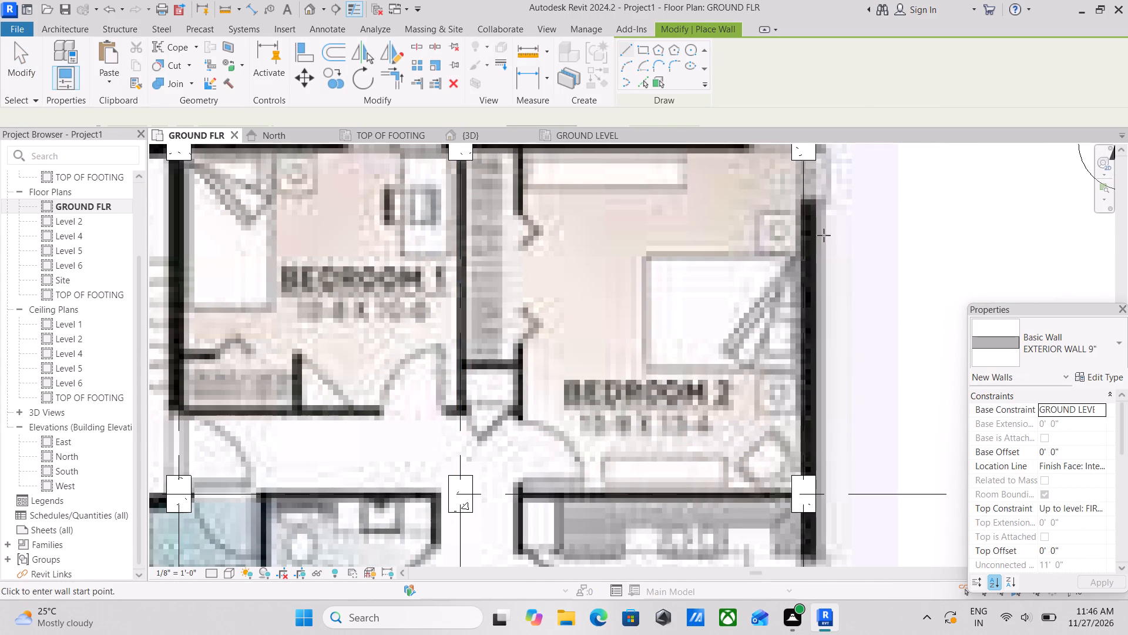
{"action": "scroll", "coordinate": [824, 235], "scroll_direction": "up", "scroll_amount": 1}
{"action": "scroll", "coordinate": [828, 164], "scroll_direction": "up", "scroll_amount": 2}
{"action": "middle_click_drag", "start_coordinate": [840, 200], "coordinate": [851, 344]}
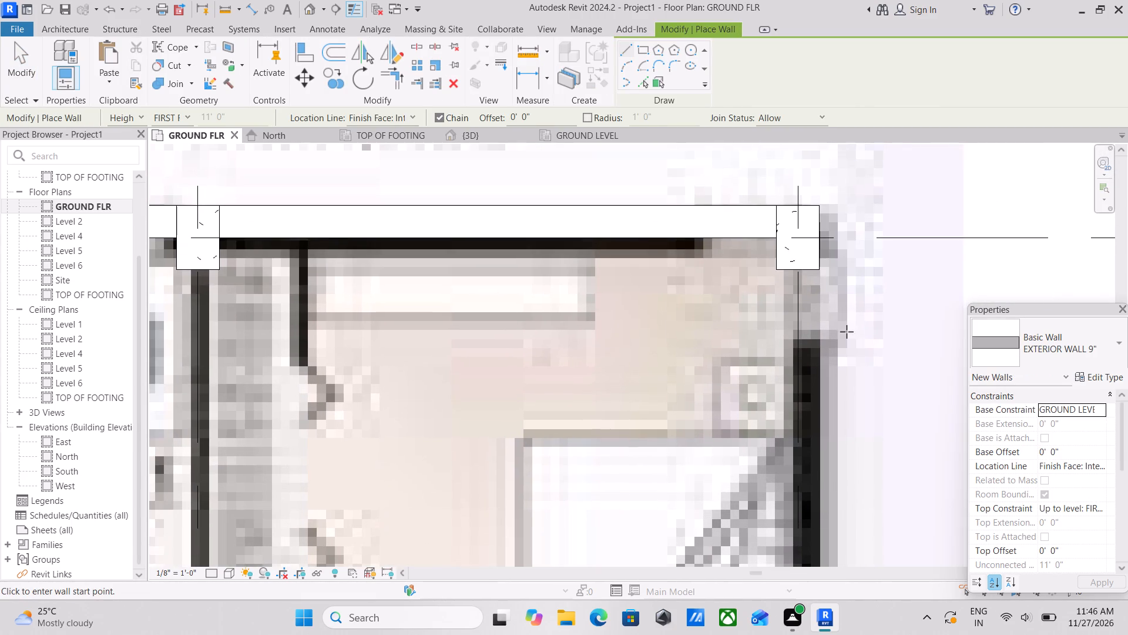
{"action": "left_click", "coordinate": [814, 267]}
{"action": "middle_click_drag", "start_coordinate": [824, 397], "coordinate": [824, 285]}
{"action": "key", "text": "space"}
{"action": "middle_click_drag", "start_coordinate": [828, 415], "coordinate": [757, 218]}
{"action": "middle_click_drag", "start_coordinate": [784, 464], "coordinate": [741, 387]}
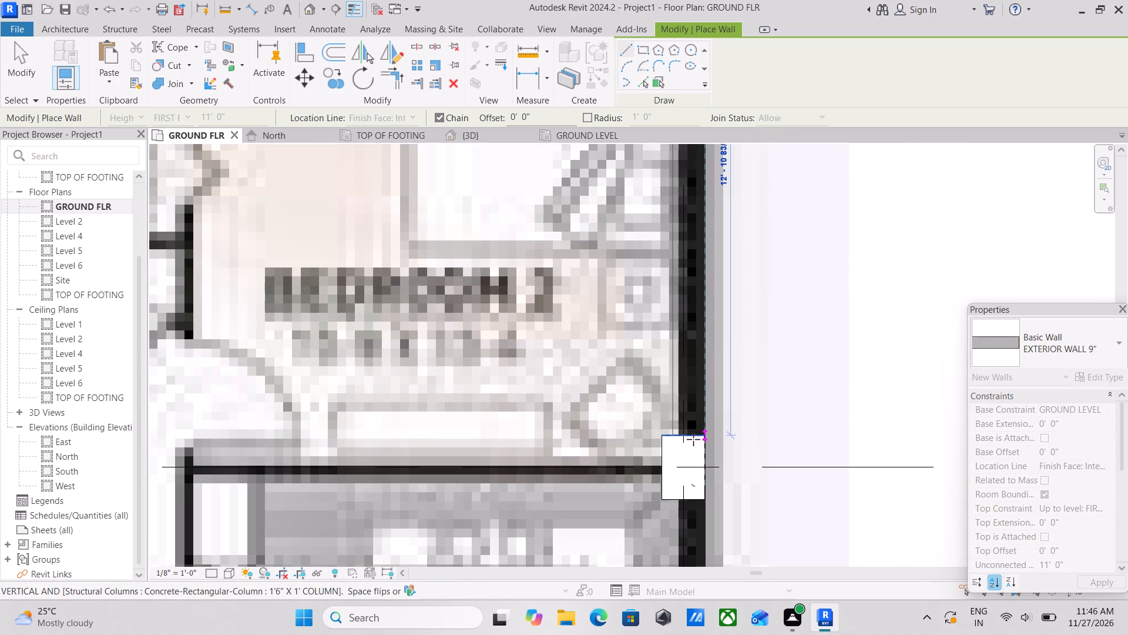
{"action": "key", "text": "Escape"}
Draw an exterior wall about 12'-10" long along Bedroom 2's east edge between the grid A and B columns, location line Finish Face: Interior, flipped inward.
{"action": "middle_click_drag", "start_coordinate": [721, 369], "coordinate": [764, 491]}
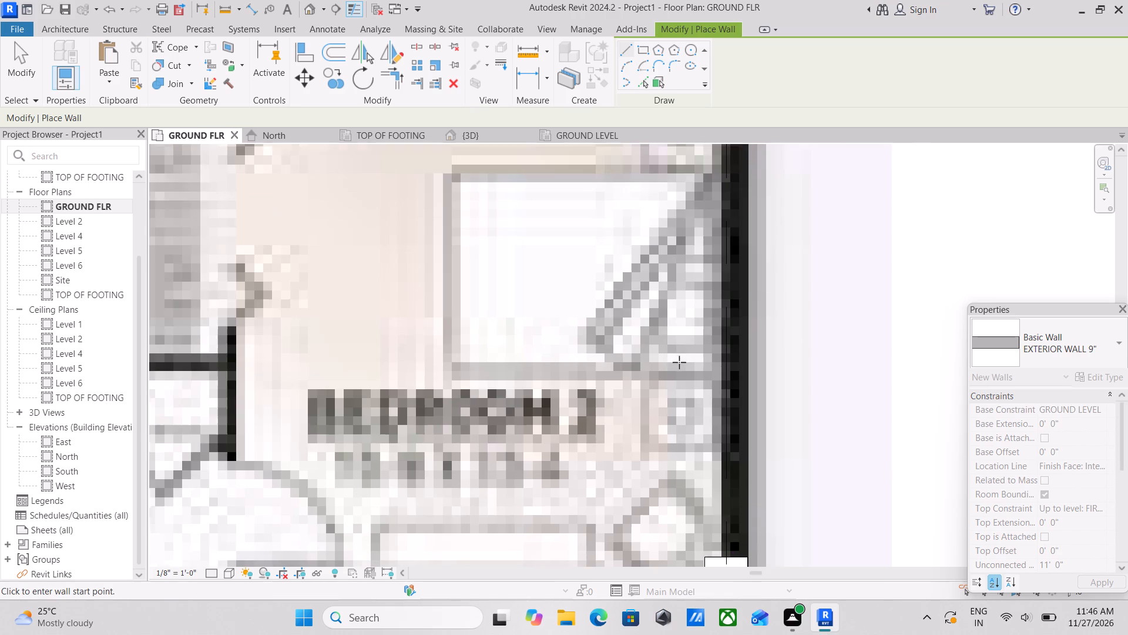
{"action": "scroll", "coordinate": [680, 360], "scroll_direction": "down", "scroll_amount": 1}
{"action": "middle_click_drag", "start_coordinate": [684, 387], "coordinate": [701, 474]}
{"action": "scroll", "coordinate": [499, 355], "scroll_direction": "down", "scroll_amount": 2}
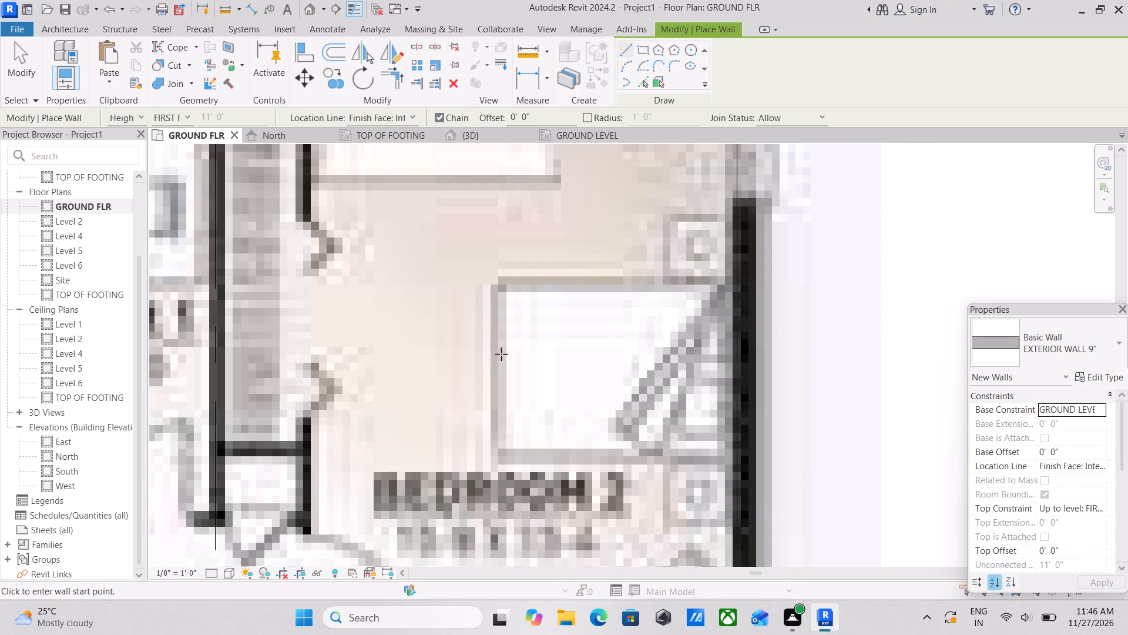
{"action": "scroll", "coordinate": [501, 354], "scroll_direction": "down", "scroll_amount": 3}
{"action": "middle_click_drag", "start_coordinate": [528, 345], "coordinate": [548, 391]}
{"action": "type", "text": "WA"}
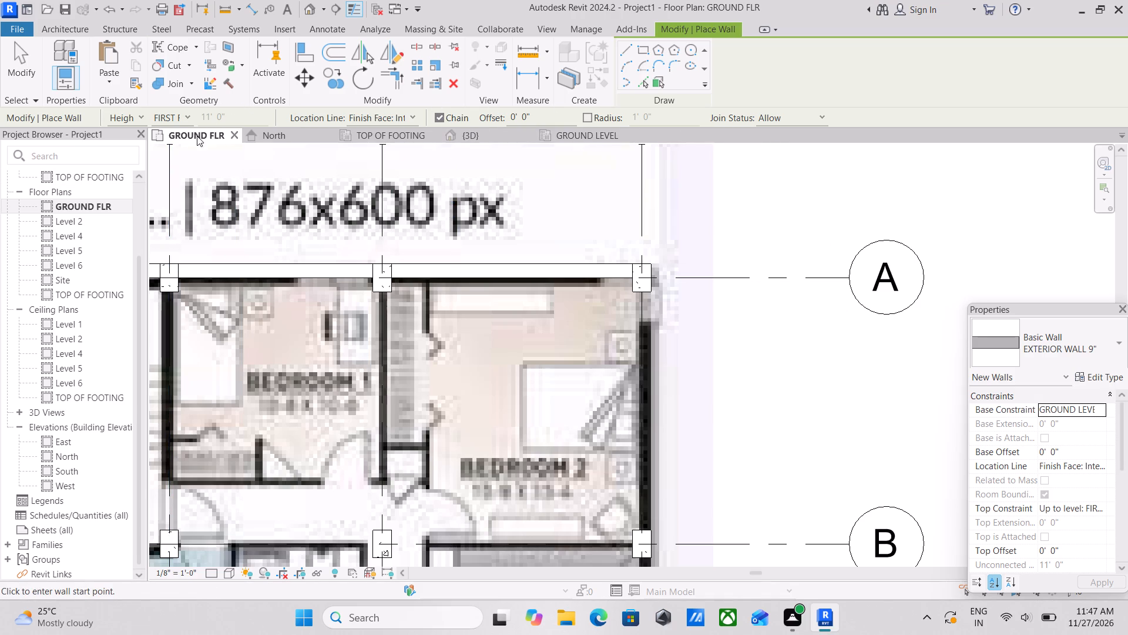
{"action": "left_click", "coordinate": [405, 113]}
{"action": "left_click", "coordinate": [402, 171]}
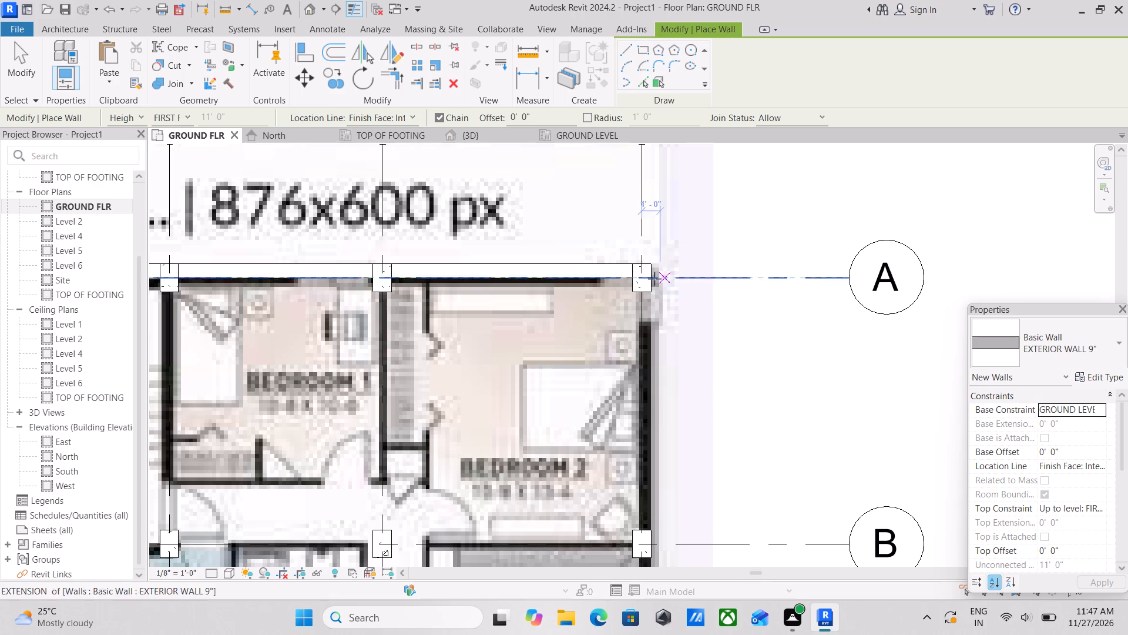
{"action": "left_click", "coordinate": [653, 290]}
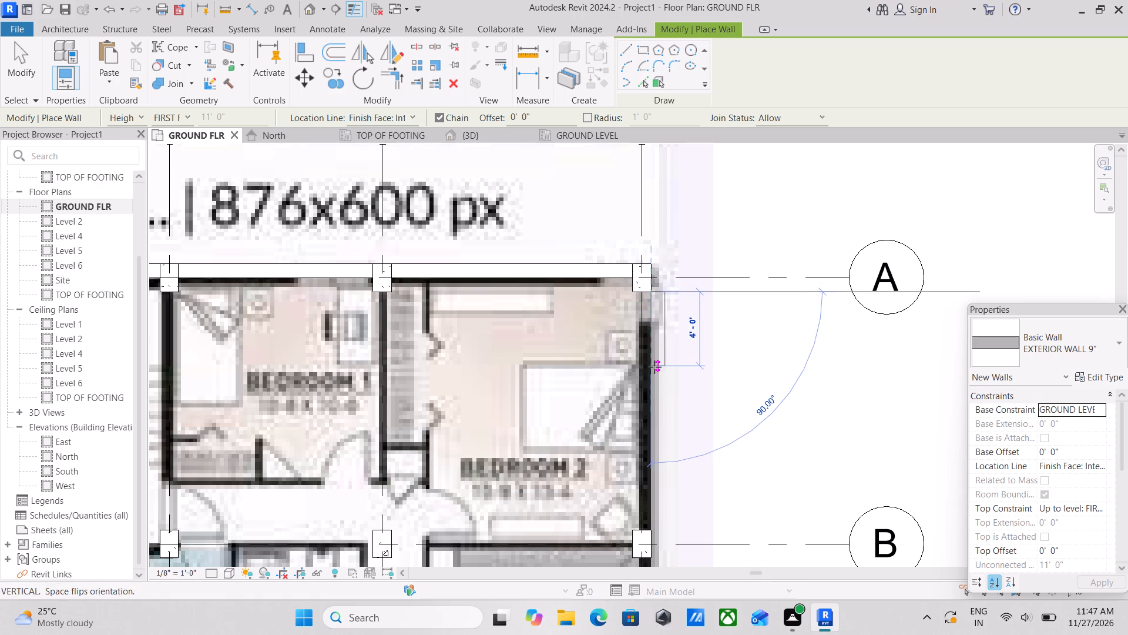
{"action": "middle_click_drag", "start_coordinate": [654, 367], "coordinate": [655, 307]}
{"action": "key", "text": "space"}
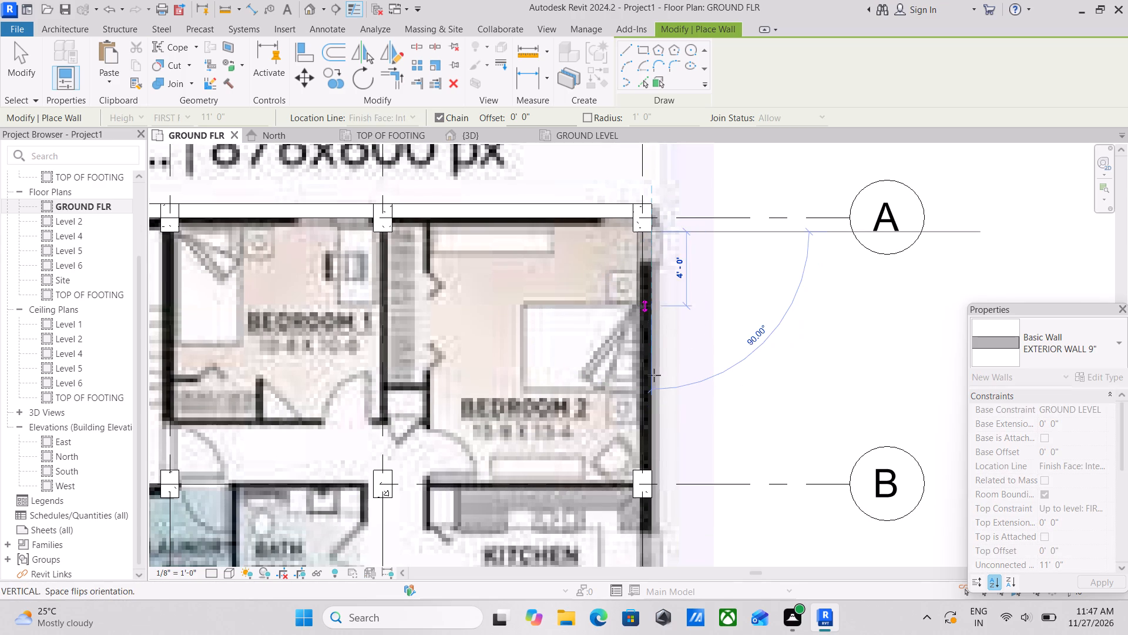
{"action": "middle_click_drag", "start_coordinate": [663, 409], "coordinate": [650, 363]}
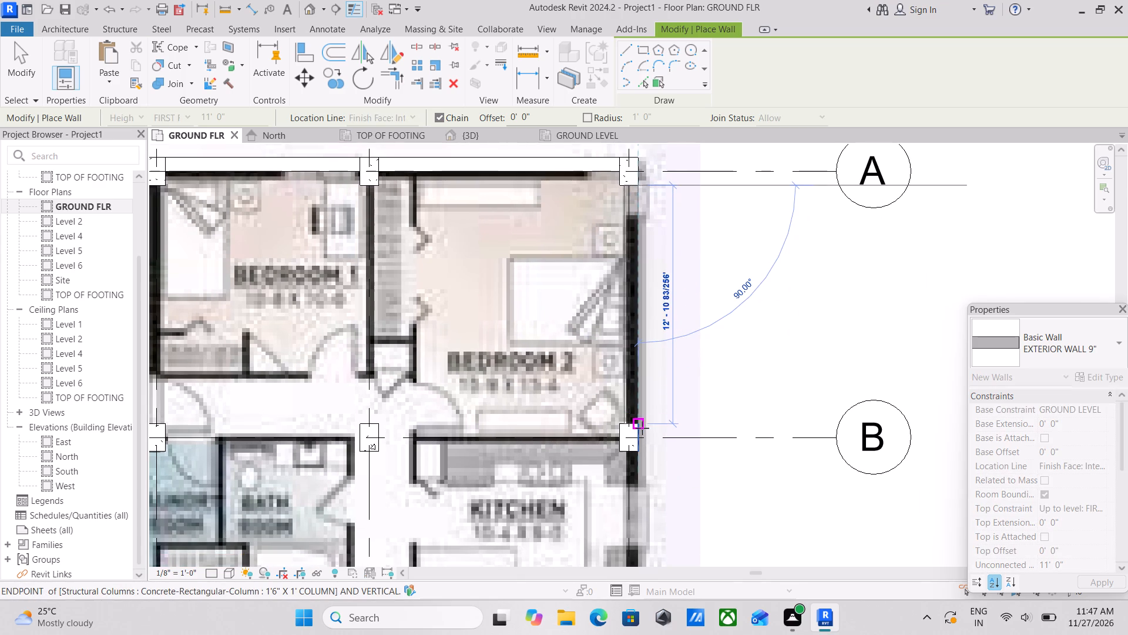
{"action": "left_click", "coordinate": [639, 429]}
{"action": "scroll", "coordinate": [639, 429], "scroll_direction": "up", "scroll_amount": 2}
{"action": "key", "text": "F1"}
{"action": "key", "text": "Escape"}
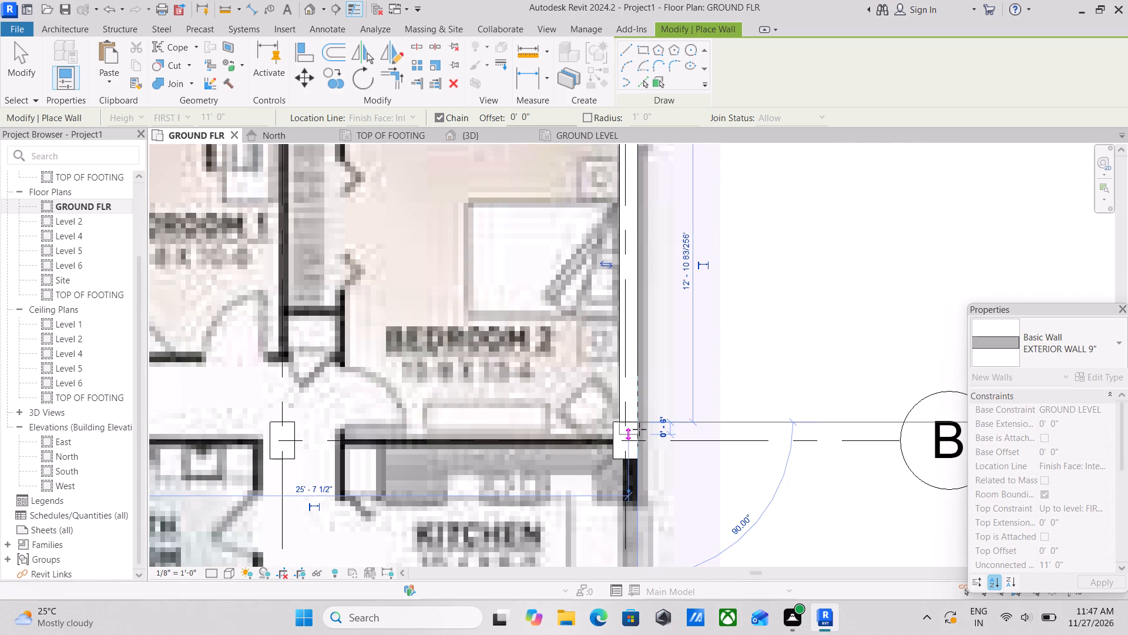
{"action": "scroll", "coordinate": [652, 427], "scroll_direction": "up", "scroll_amount": 1}
{"action": "key", "text": "Escape"}
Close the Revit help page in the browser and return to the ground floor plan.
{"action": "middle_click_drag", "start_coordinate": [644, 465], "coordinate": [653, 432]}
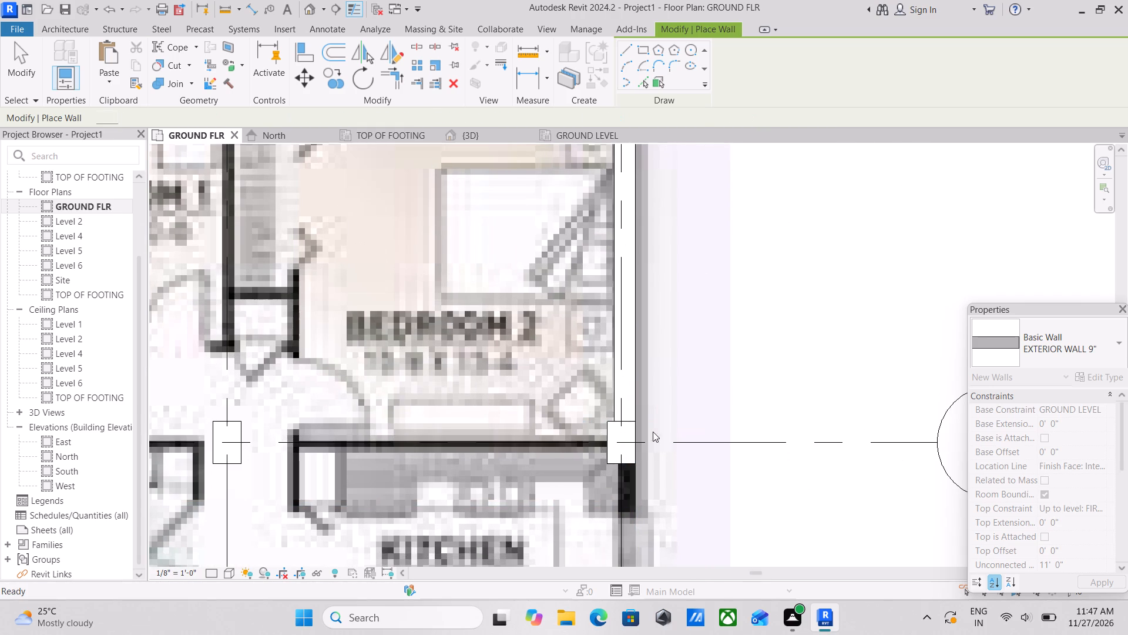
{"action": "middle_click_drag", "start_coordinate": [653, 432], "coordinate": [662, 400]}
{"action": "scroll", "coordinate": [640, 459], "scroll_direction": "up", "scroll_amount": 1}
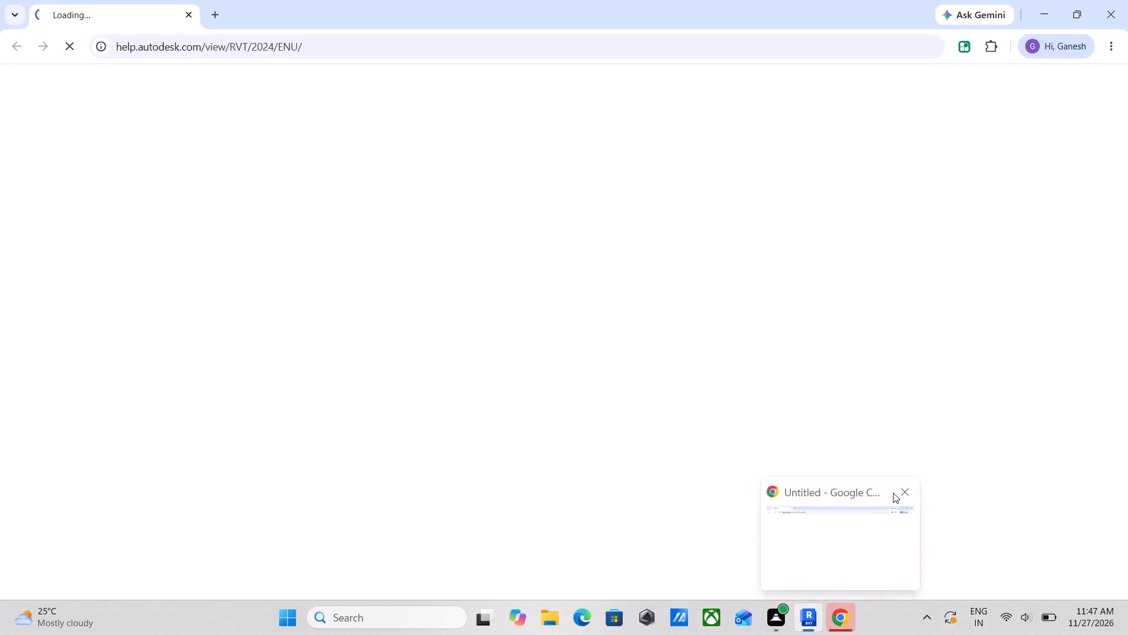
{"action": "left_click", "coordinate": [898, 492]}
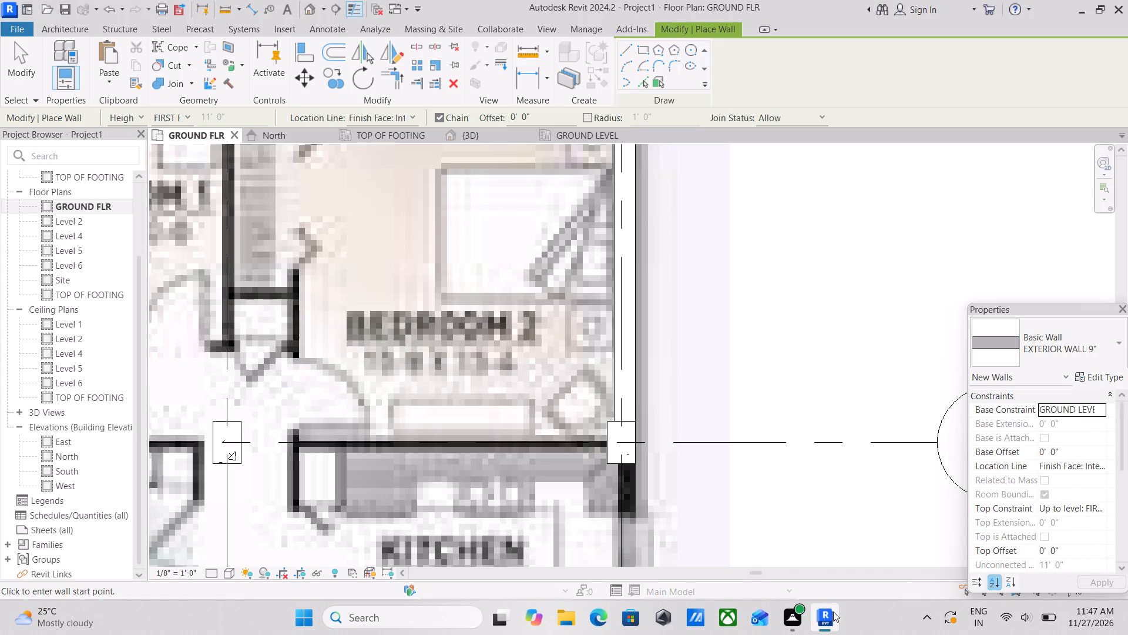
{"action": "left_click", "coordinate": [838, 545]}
Draw an exterior wall about 11'-0" long along the kitchen's east edge, from the grid B column to the grid C column, flipped inward.
{"action": "scroll", "coordinate": [660, 417], "scroll_direction": "up", "scroll_amount": 1}
{"action": "middle_click_drag", "start_coordinate": [636, 437], "coordinate": [638, 351]}
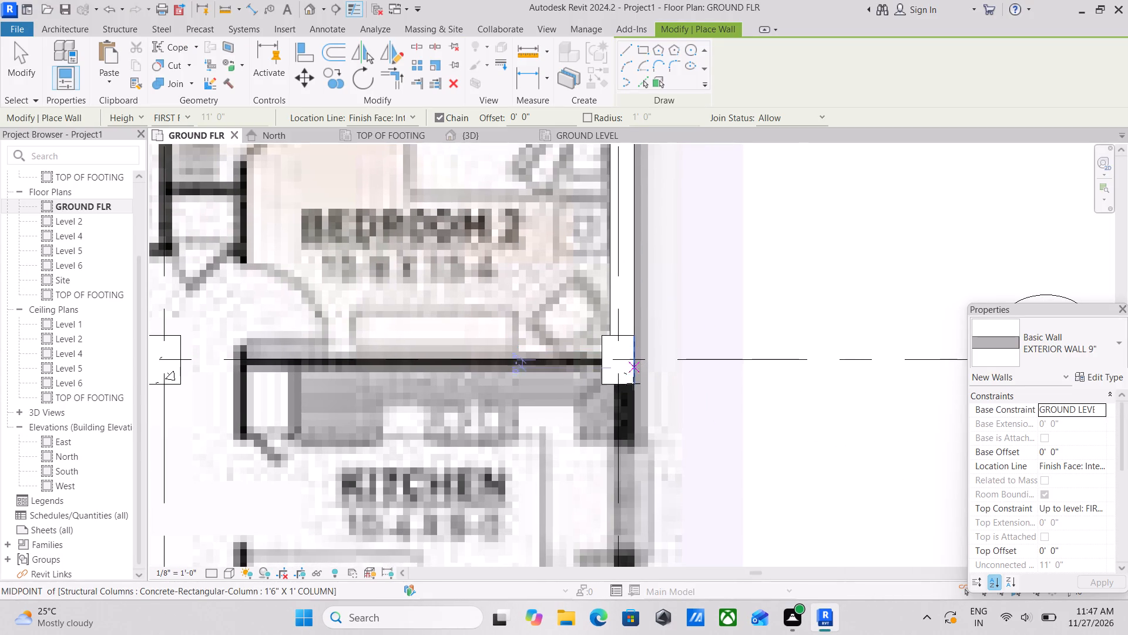
{"action": "left_click", "coordinate": [634, 384]}
{"action": "middle_click_drag", "start_coordinate": [621, 462], "coordinate": [620, 296]}
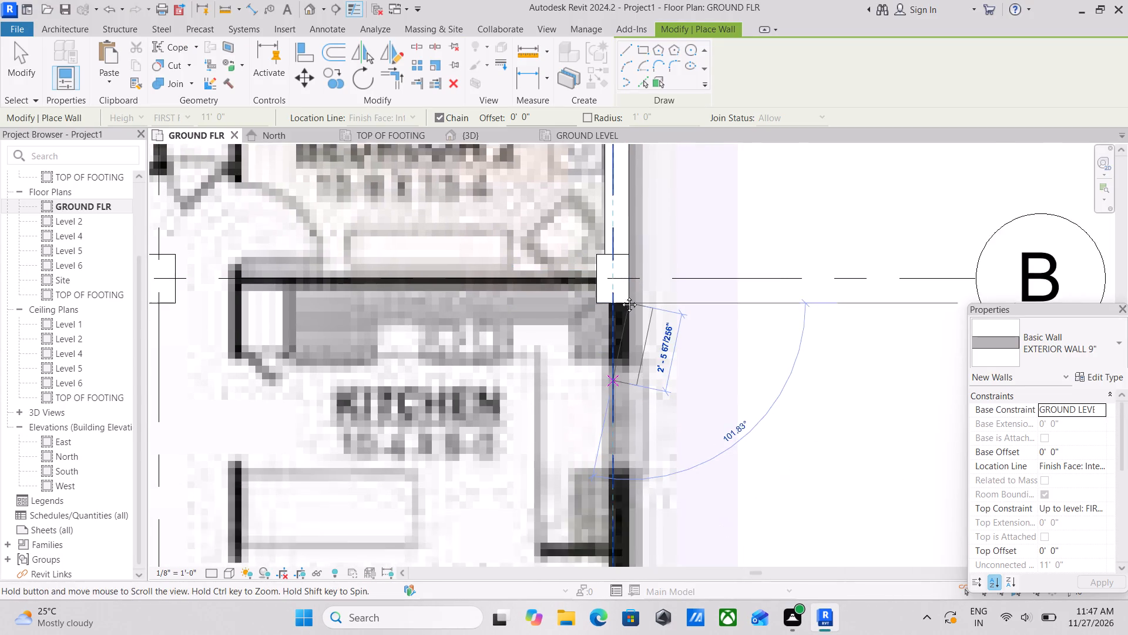
{"action": "middle_click_drag", "start_coordinate": [620, 296], "coordinate": [624, 273]}
{"action": "middle_click_drag", "start_coordinate": [682, 453], "coordinate": [647, 323]}
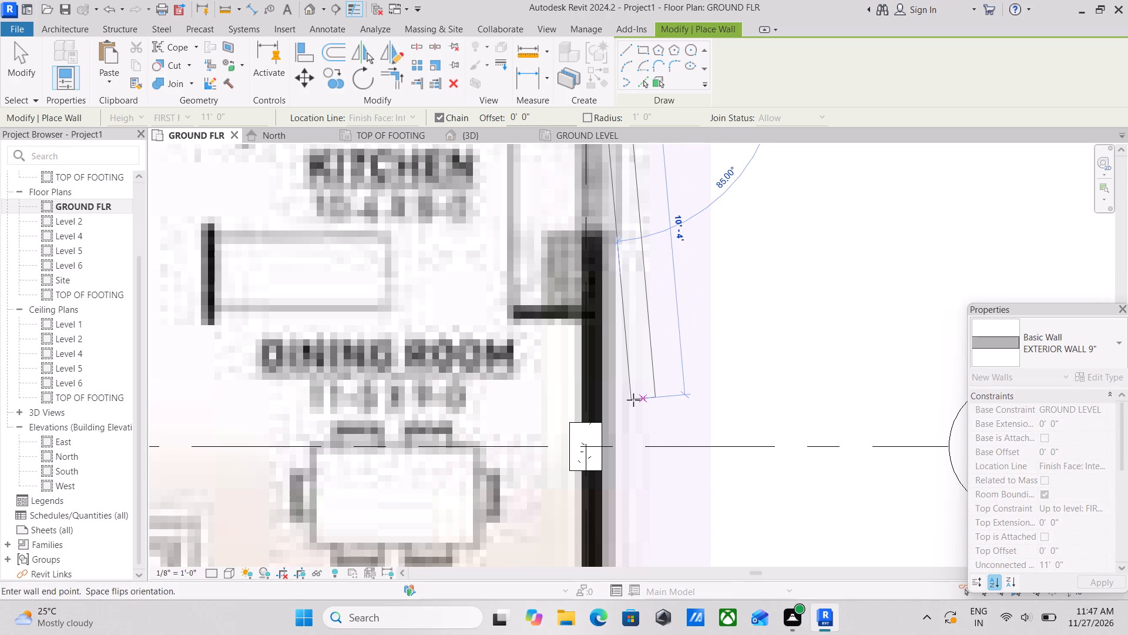
{"action": "key", "text": "space"}
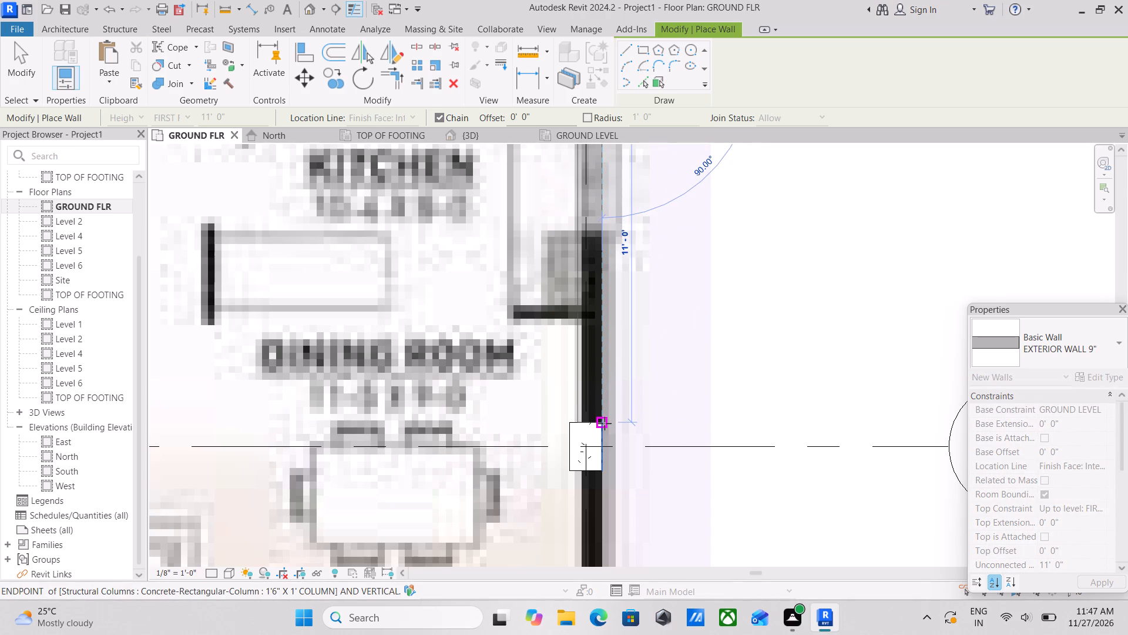
{"action": "left_click", "coordinate": [605, 423]}
{"action": "key", "text": "Escape"}
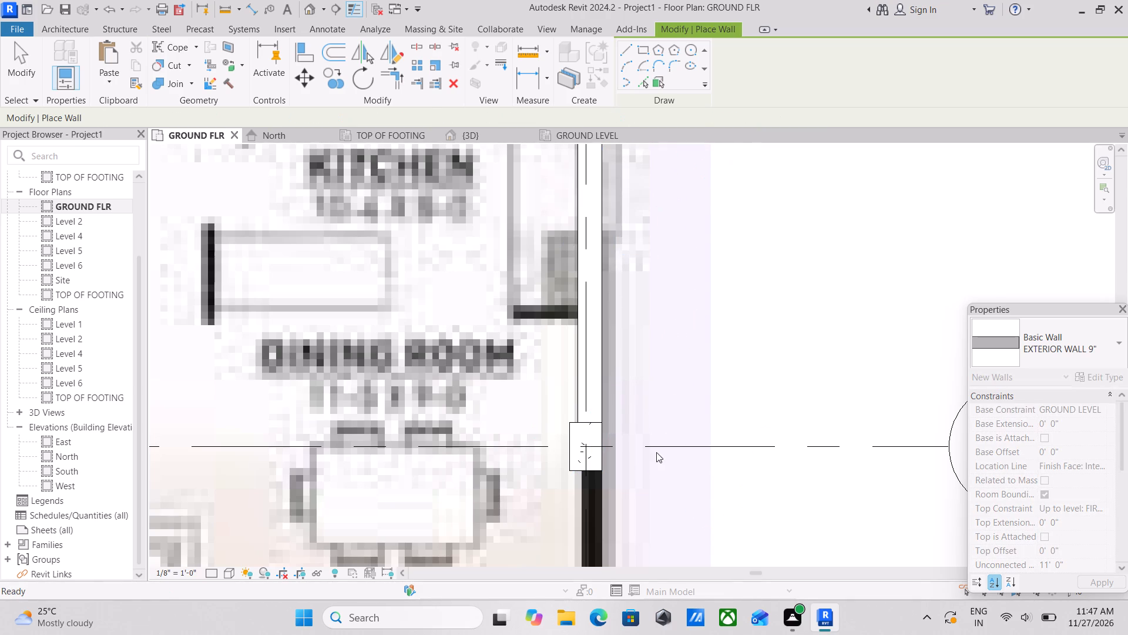
Draw an exterior wall about 5'-0" long along the dining room's east edge, from the grid C column to the grid D column, flipped inward.
{"action": "scroll", "coordinate": [605, 470], "scroll_direction": "up", "scroll_amount": 1}
{"action": "left_click", "coordinate": [597, 476]}
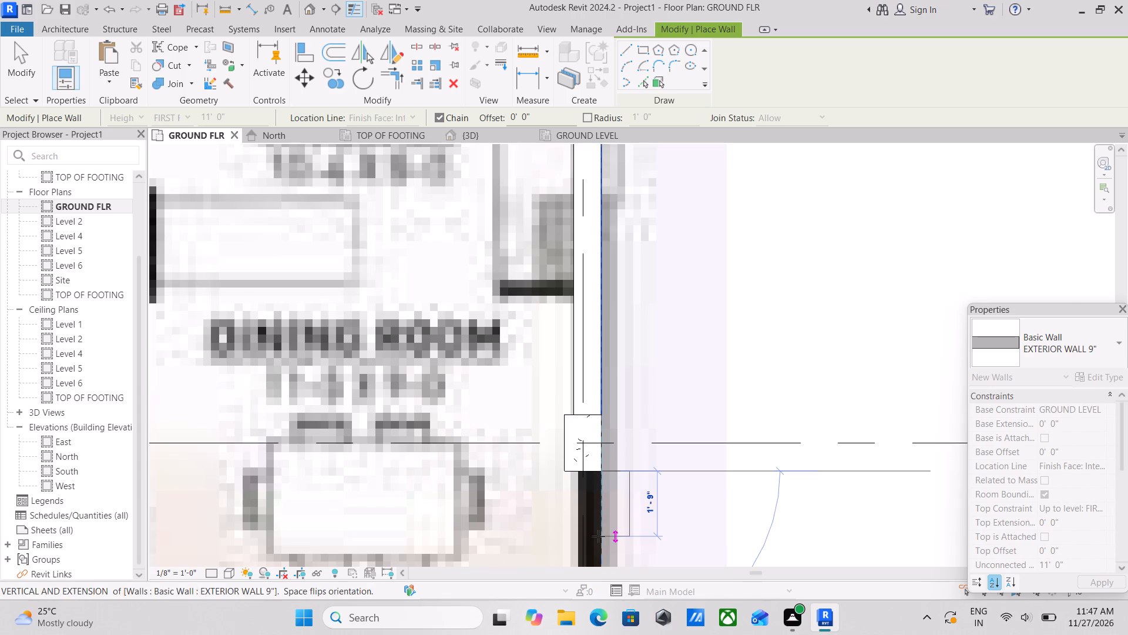
{"action": "middle_click_drag", "start_coordinate": [598, 536], "coordinate": [613, 314]}
{"action": "key", "text": "space"}
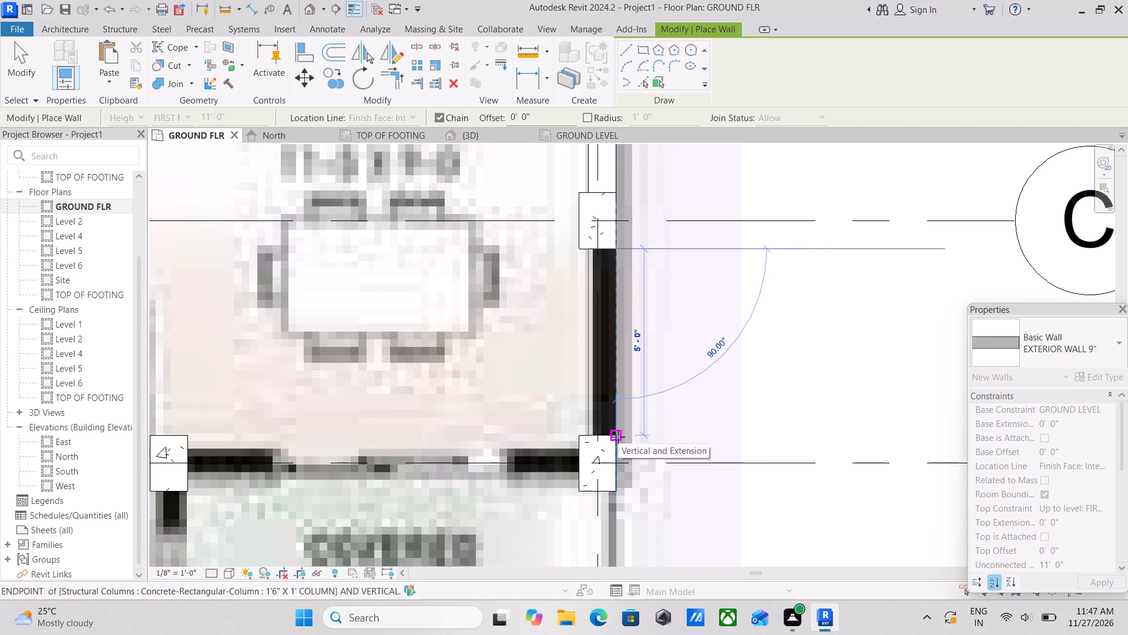
{"action": "left_click", "coordinate": [623, 439]}
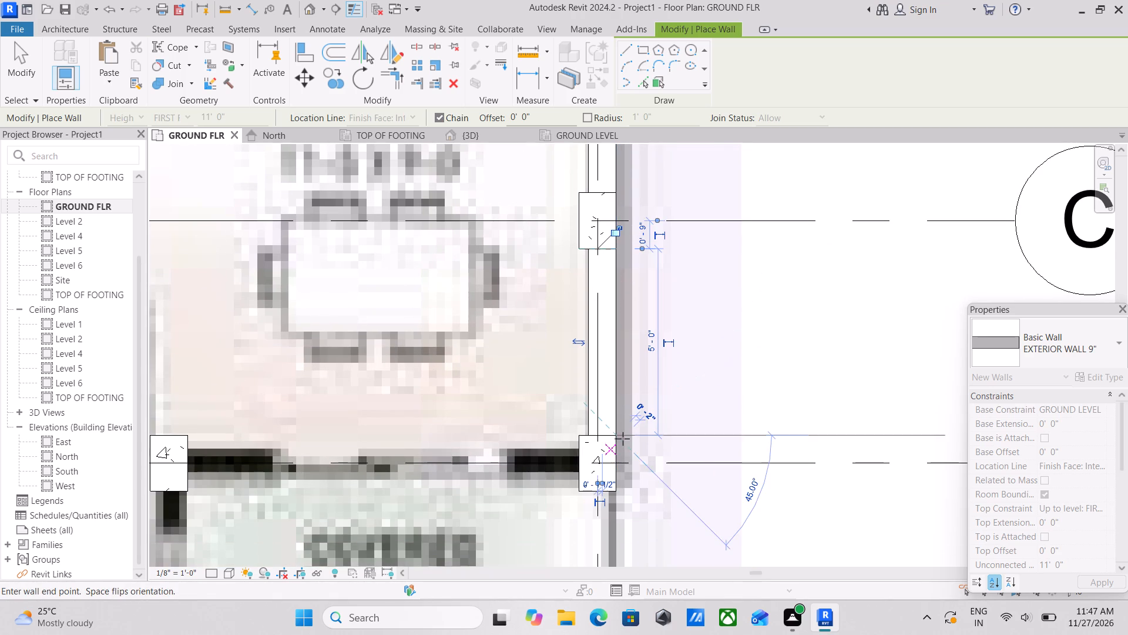
{"action": "key", "text": "Escape"}
Draw an exterior wall about 10'-6" long between the grid D columns, separating dining room and covered balcony, flipped toward the dining room.
{"action": "middle_click_drag", "start_coordinate": [573, 462], "coordinate": [685, 362]}
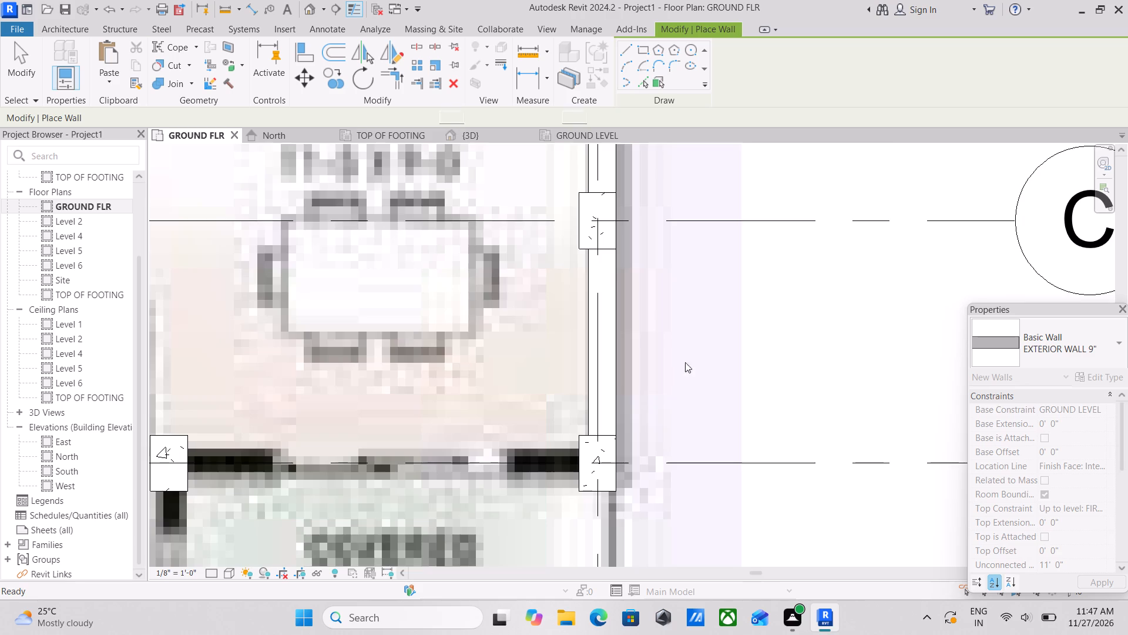
{"action": "middle_click_drag", "start_coordinate": [685, 362], "coordinate": [715, 323]}
{"action": "middle_click_drag", "start_coordinate": [455, 372], "coordinate": [485, 392]}
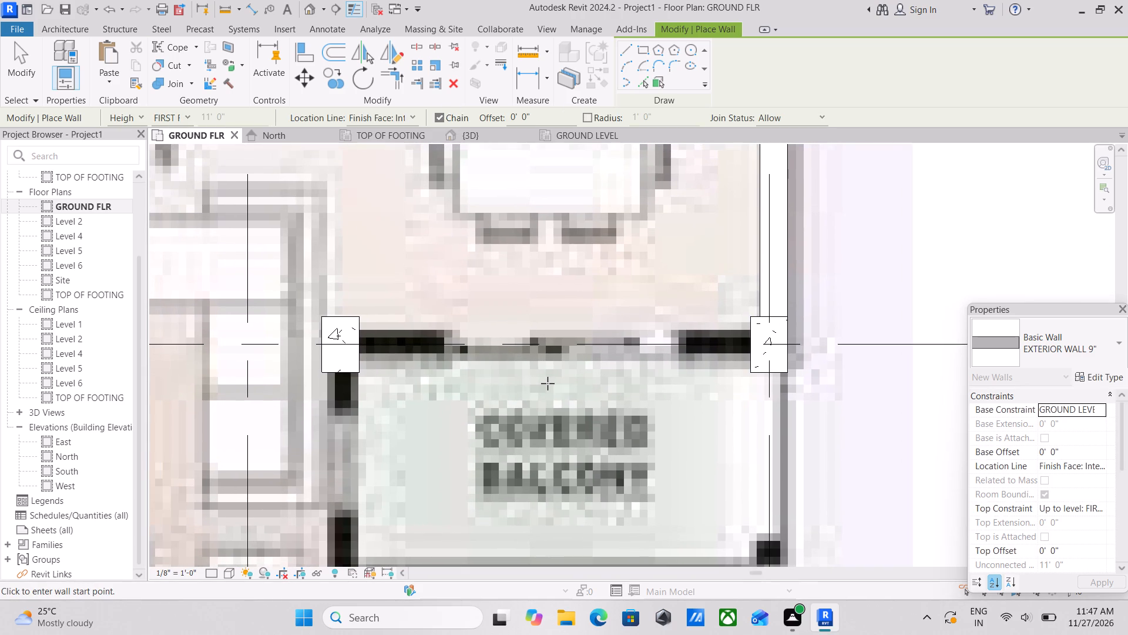
{"action": "left_click", "coordinate": [748, 352]}
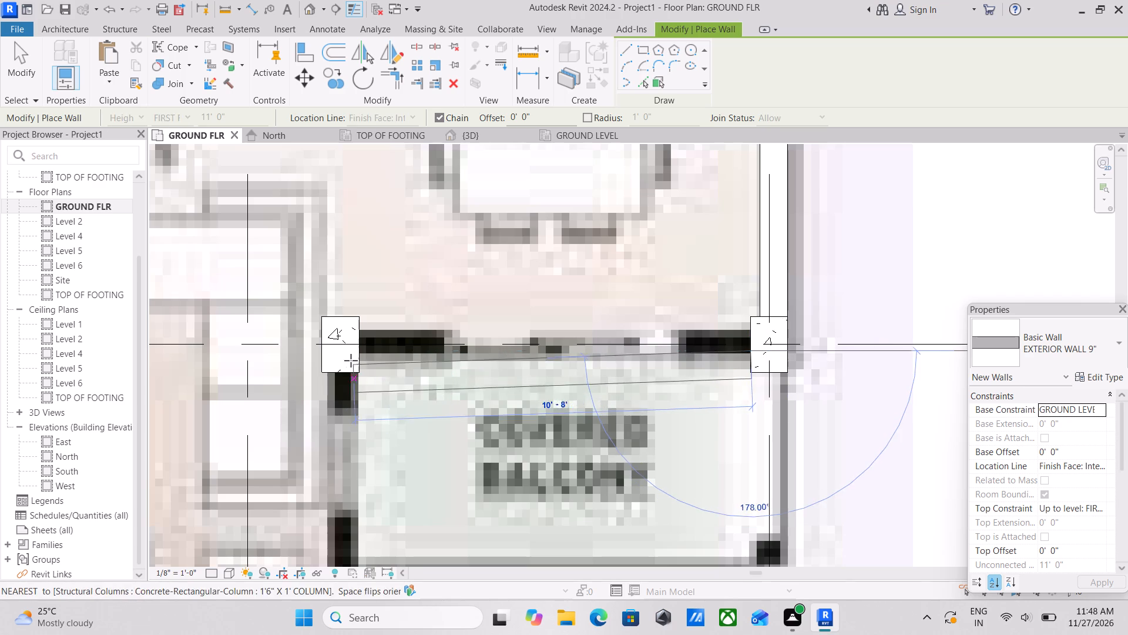
{"action": "key", "text": "space"}
{"action": "scroll", "coordinate": [399, 362], "scroll_direction": "up", "scroll_amount": 1}
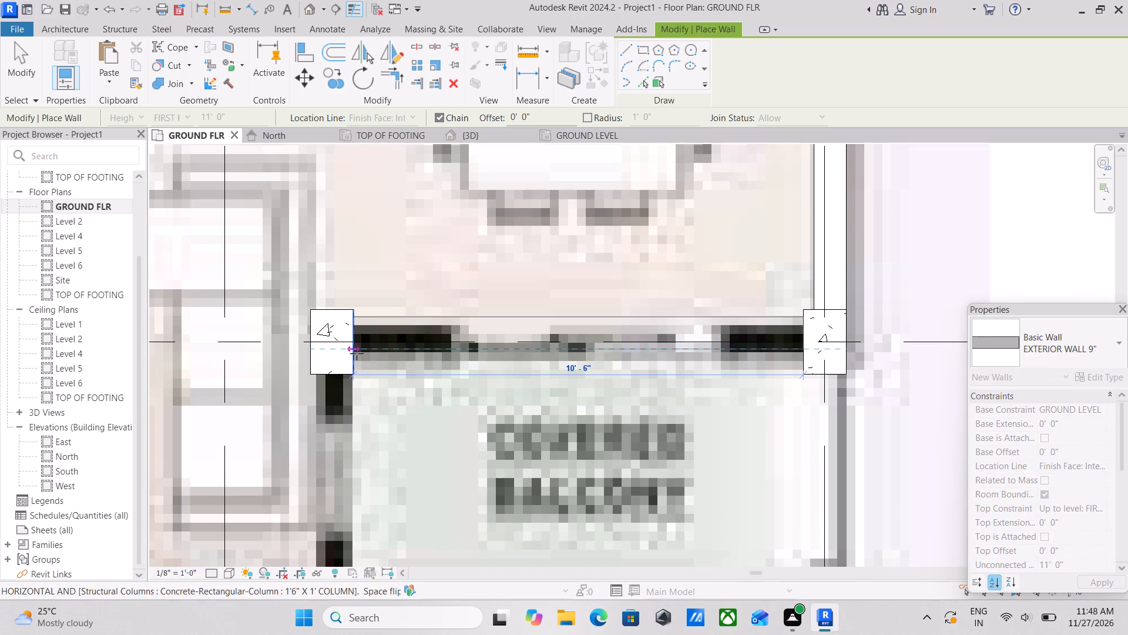
{"action": "left_click", "coordinate": [357, 353]}
{"action": "key", "text": "Escape"}
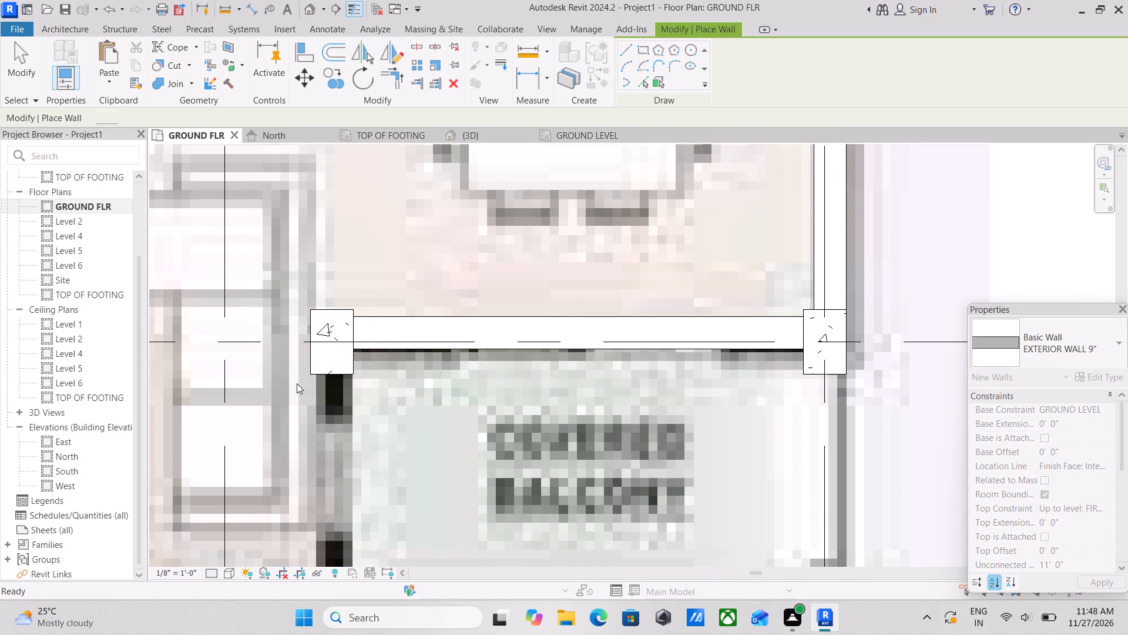
Draw an exterior wall about 8'-5" long down the east living room's balcony side, from the grid D column past grid E, flipped inward.
{"action": "left_click", "coordinate": [352, 372]}
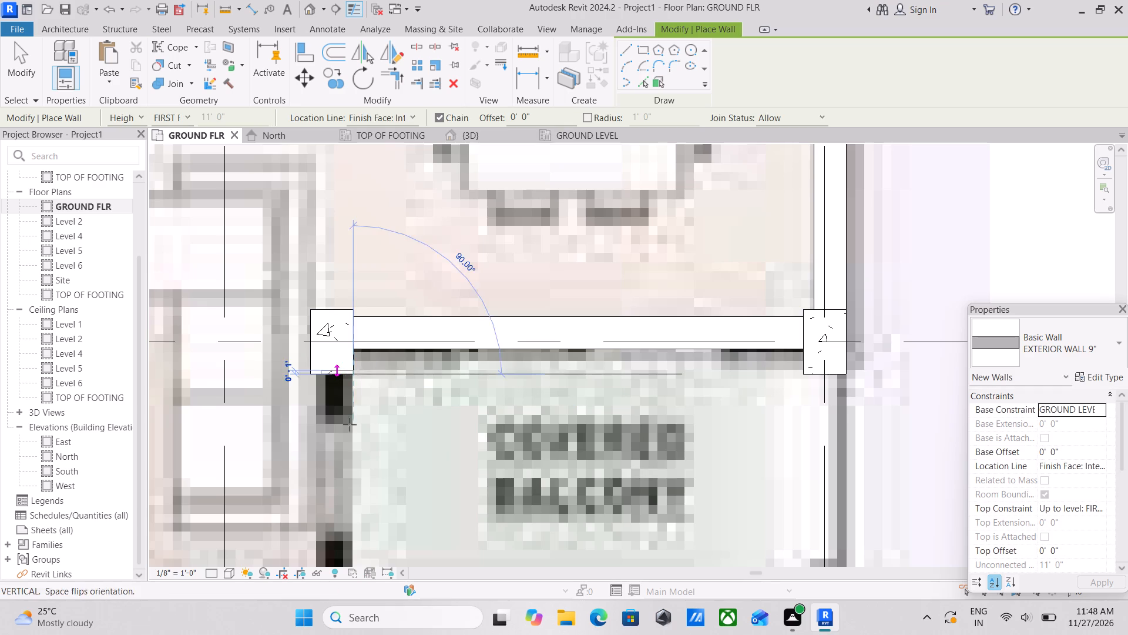
{"action": "middle_click_drag", "start_coordinate": [358, 460], "coordinate": [355, 350]}
{"action": "scroll", "coordinate": [355, 449], "scroll_direction": "down", "scroll_amount": 2}
{"action": "middle_click_drag", "start_coordinate": [355, 449], "coordinate": [363, 336]}
{"action": "key", "text": "space"}
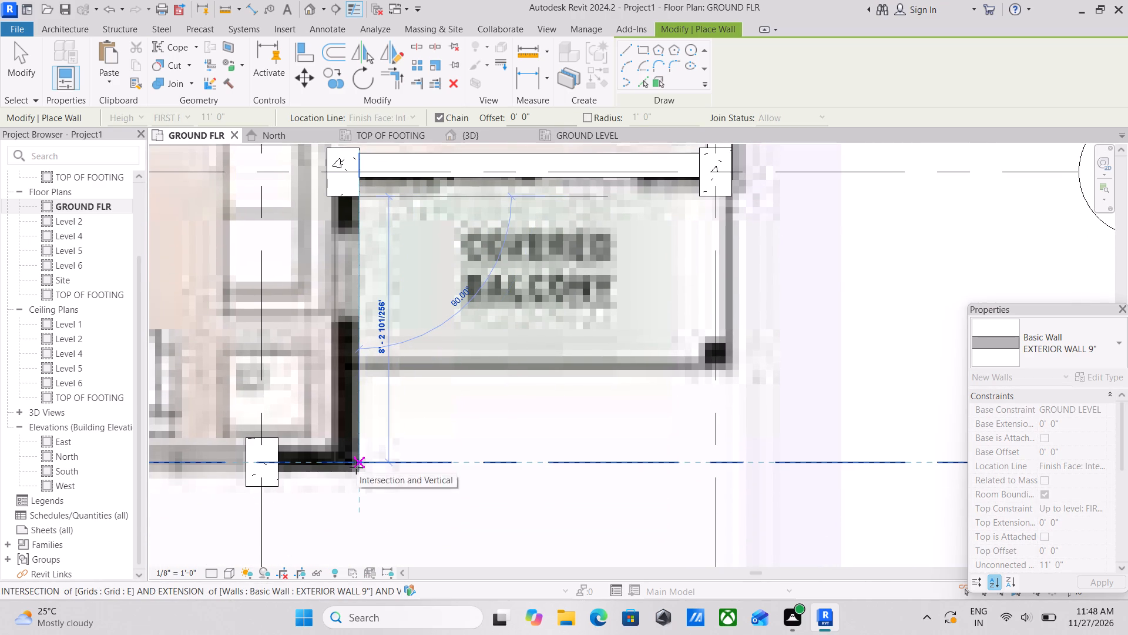
{"action": "scroll", "coordinate": [357, 470], "scroll_direction": "up", "scroll_amount": 3}
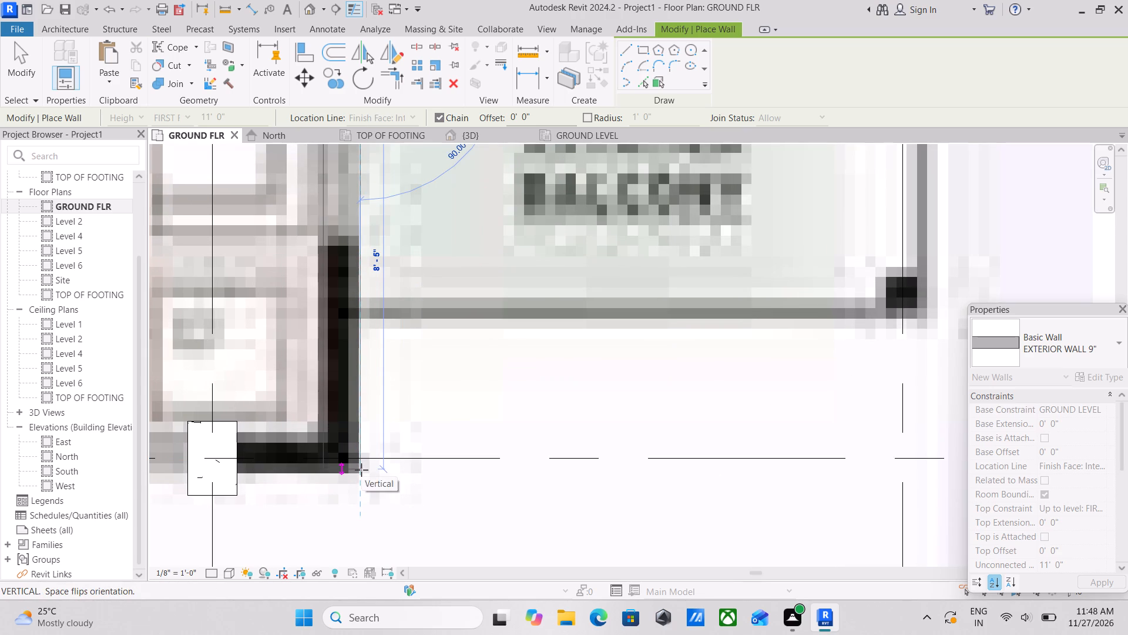
{"action": "left_click", "coordinate": [361, 469]}
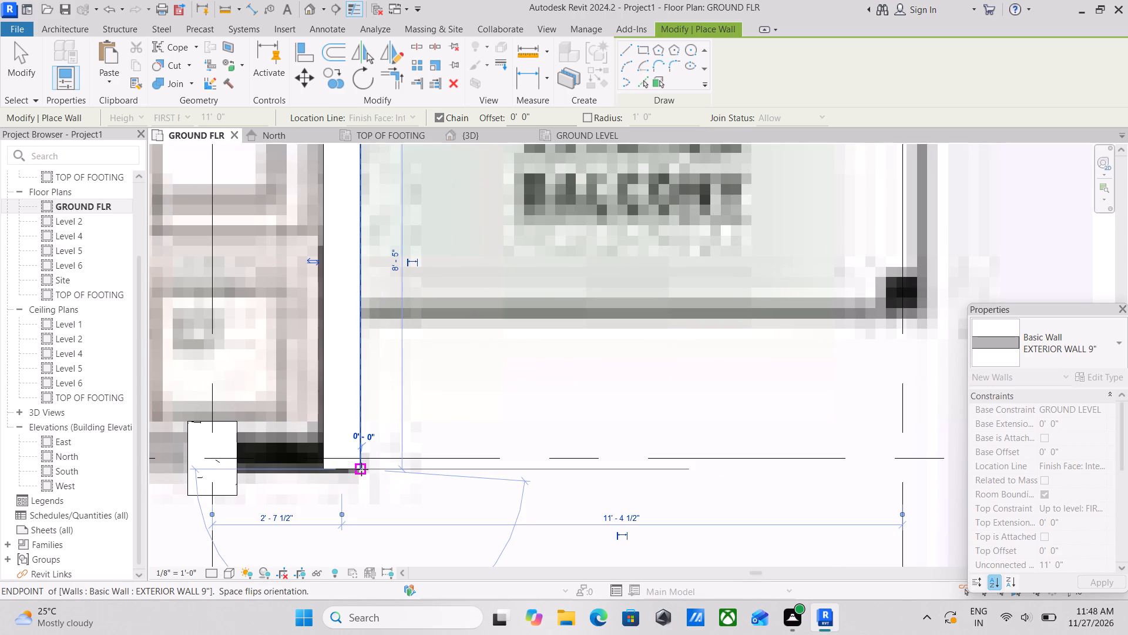
{"action": "key", "text": "Escape"}
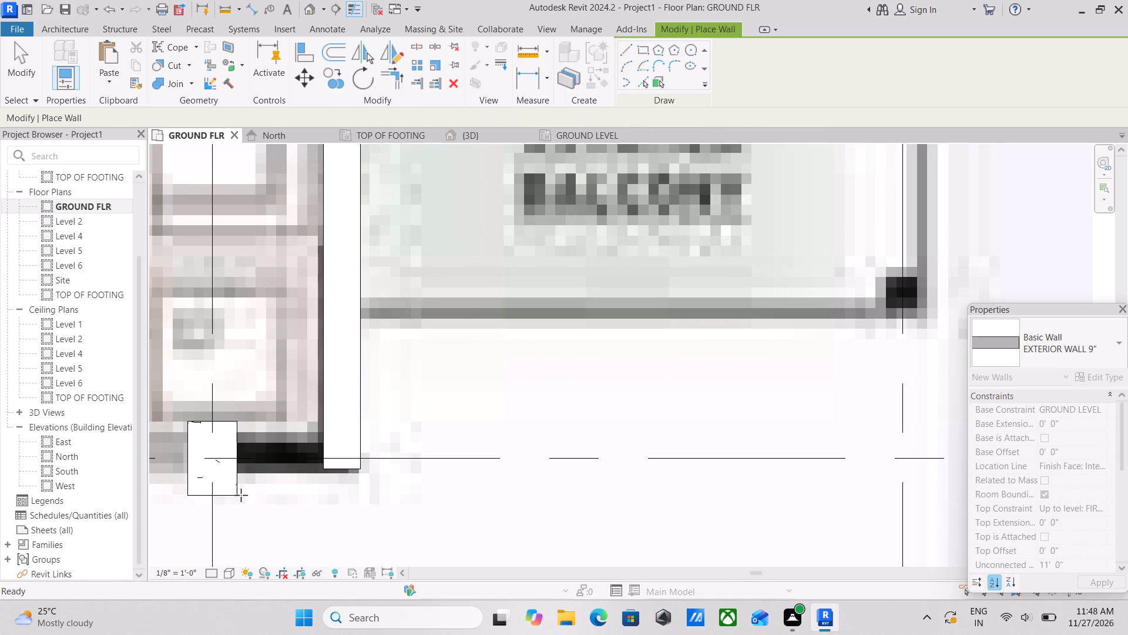
Draw a short exterior wall from the grid E column's outer corner east to the living room's corner, in line with the side wall's outer face.
{"action": "left_click", "coordinate": [239, 493]}
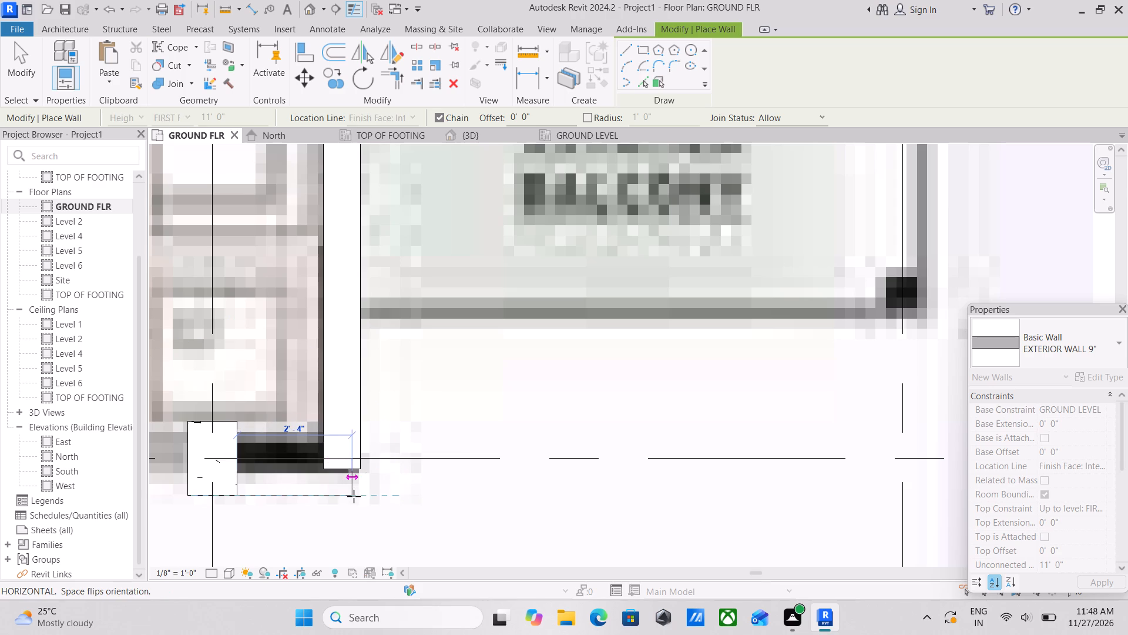
{"action": "left_click", "coordinate": [361, 496]}
{"action": "key", "text": "Escape"}
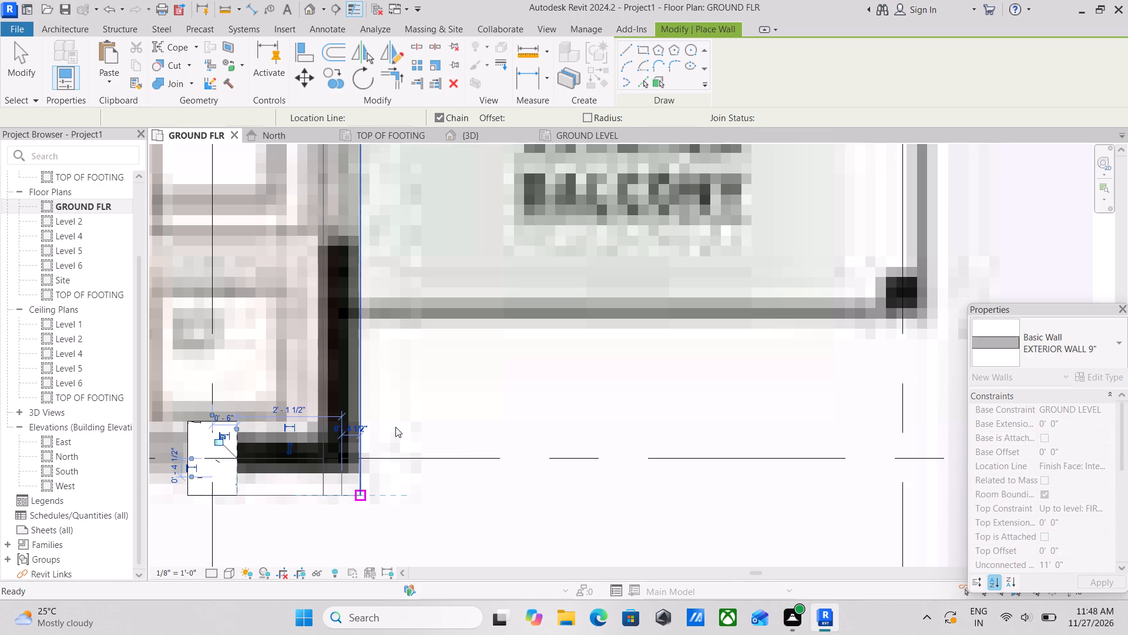
{"action": "key", "text": "Escape"}
Examine the east covered balcony and the column at its grid D corner against the reference plan.
{"action": "scroll", "coordinate": [402, 419], "scroll_direction": "down", "scroll_amount": 7}
{"action": "middle_click_drag", "start_coordinate": [402, 419], "coordinate": [405, 487]}
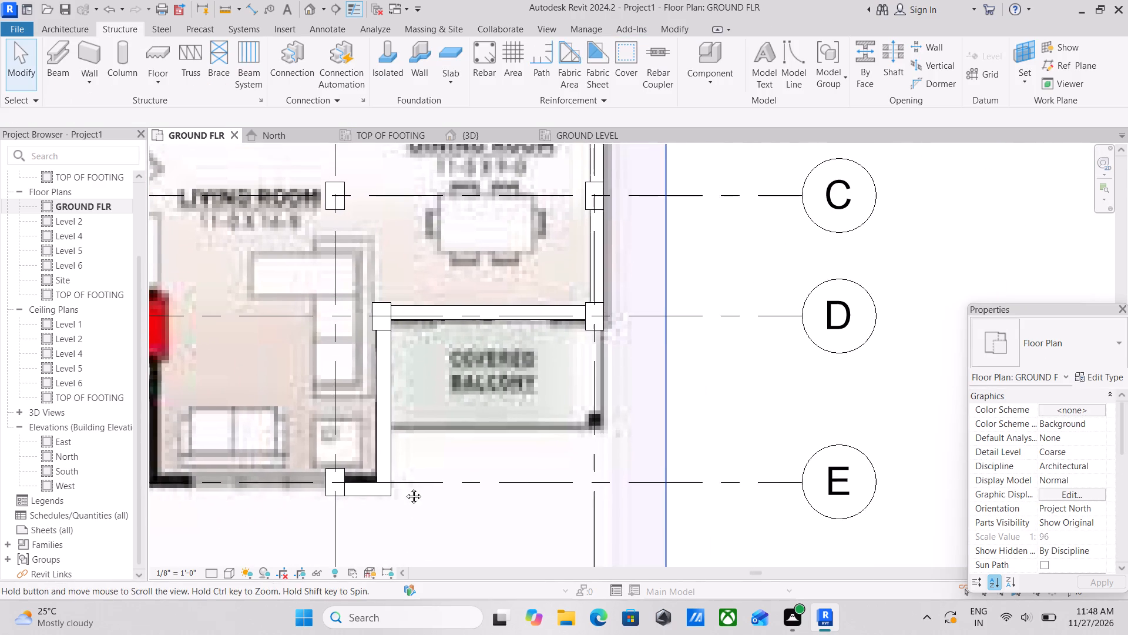
{"action": "middle_click_drag", "start_coordinate": [405, 487], "coordinate": [403, 493]}
{"action": "scroll", "coordinate": [583, 357], "scroll_direction": "up", "scroll_amount": 1}
{"action": "middle_click_drag", "start_coordinate": [583, 357], "coordinate": [526, 383]}
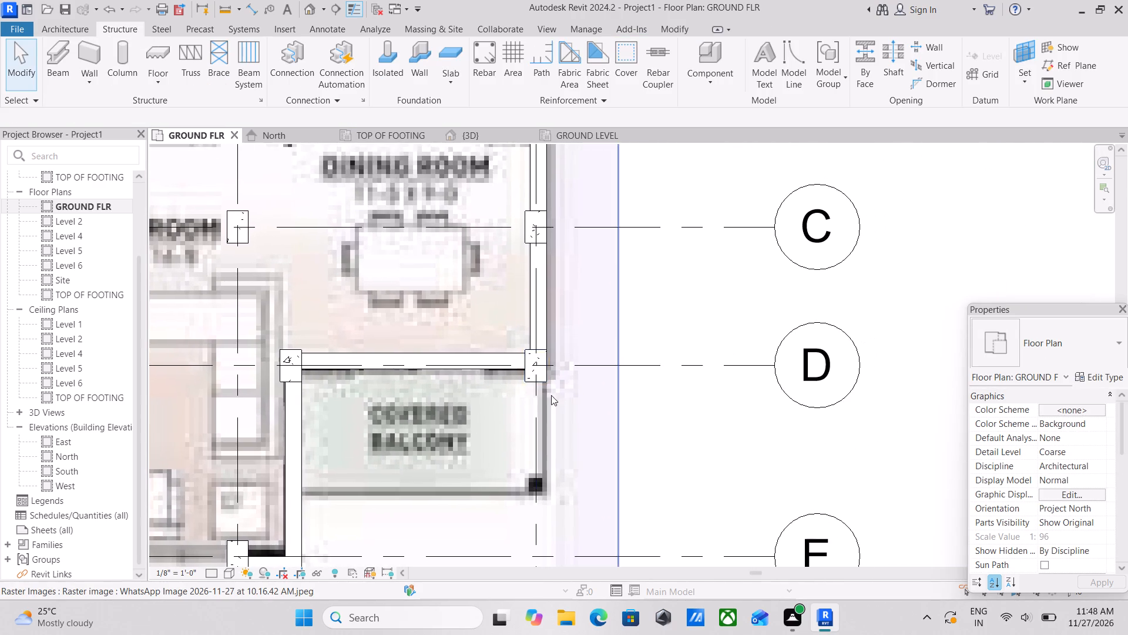
{"action": "scroll", "coordinate": [551, 395], "scroll_direction": "up", "scroll_amount": 7}
{"action": "scroll", "coordinate": [462, 378], "scroll_direction": "up", "scroll_amount": 3}
{"action": "scroll", "coordinate": [462, 378], "scroll_direction": "down", "scroll_amount": 4}
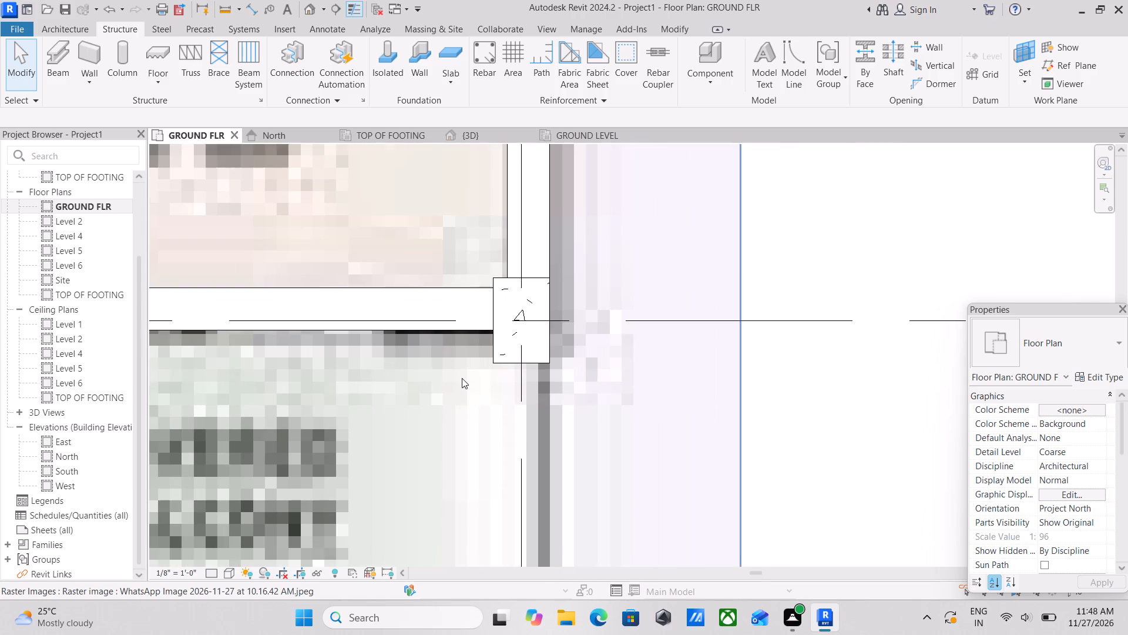
{"action": "scroll", "coordinate": [462, 378], "scroll_direction": "down", "scroll_amount": 1}
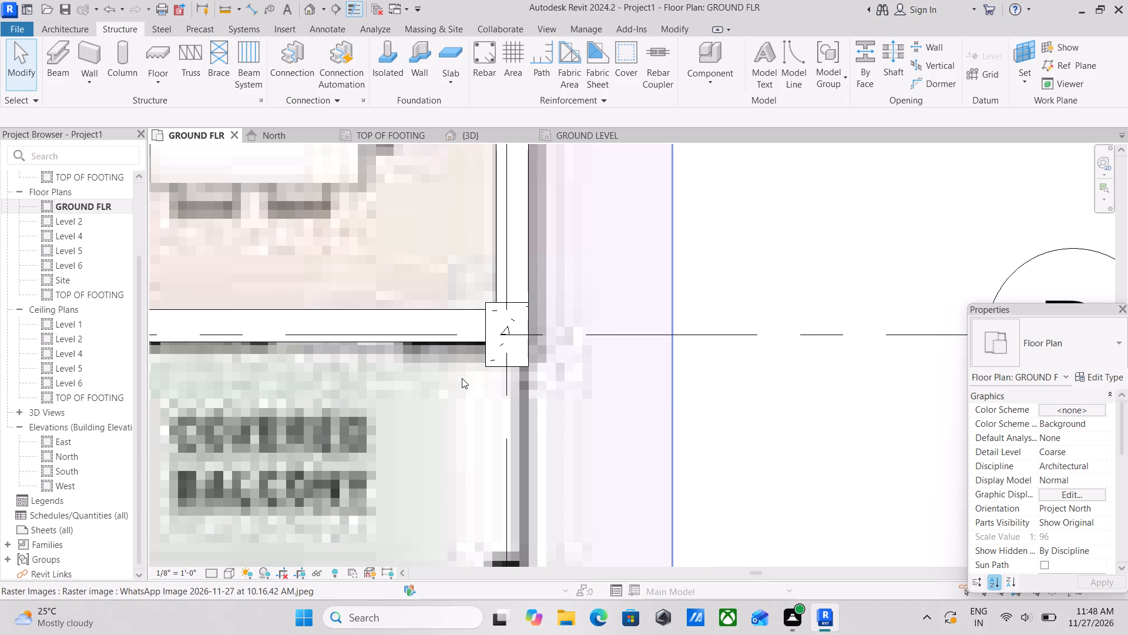
{"action": "scroll", "coordinate": [465, 390], "scroll_direction": "down", "scroll_amount": 3}
{"action": "key", "text": "Escape"}
{"action": "scroll", "coordinate": [518, 366], "scroll_direction": "down", "scroll_amount": 3}
{"action": "scroll", "coordinate": [481, 429], "scroll_direction": "up", "scroll_amount": 1}
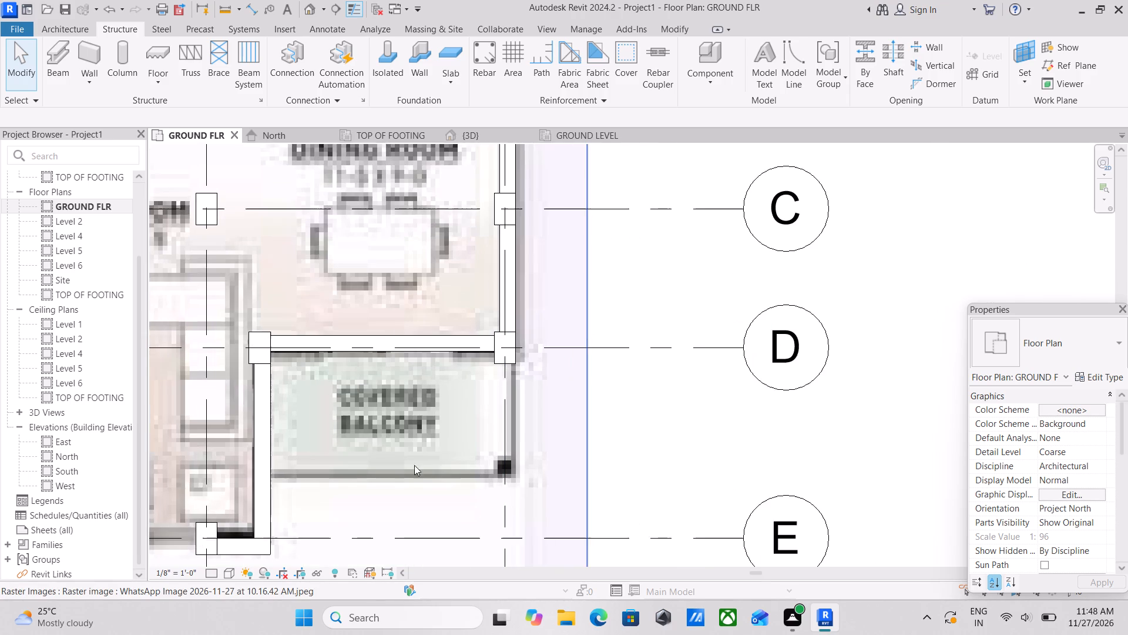
Draw an exterior wall about 8'-4" long down the west living room's balcony side, from the grid D column past grid E.
{"action": "middle_click_drag", "start_coordinate": [421, 454], "coordinate": [520, 453]}
{"action": "key", "text": "w"}
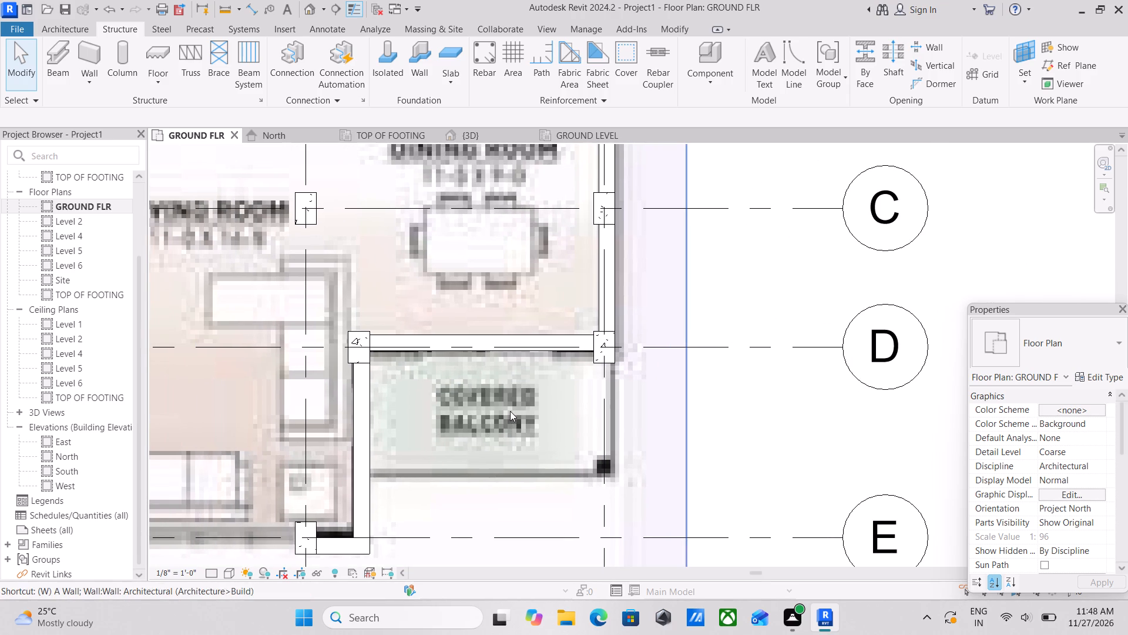
{"action": "key", "text": "a"}
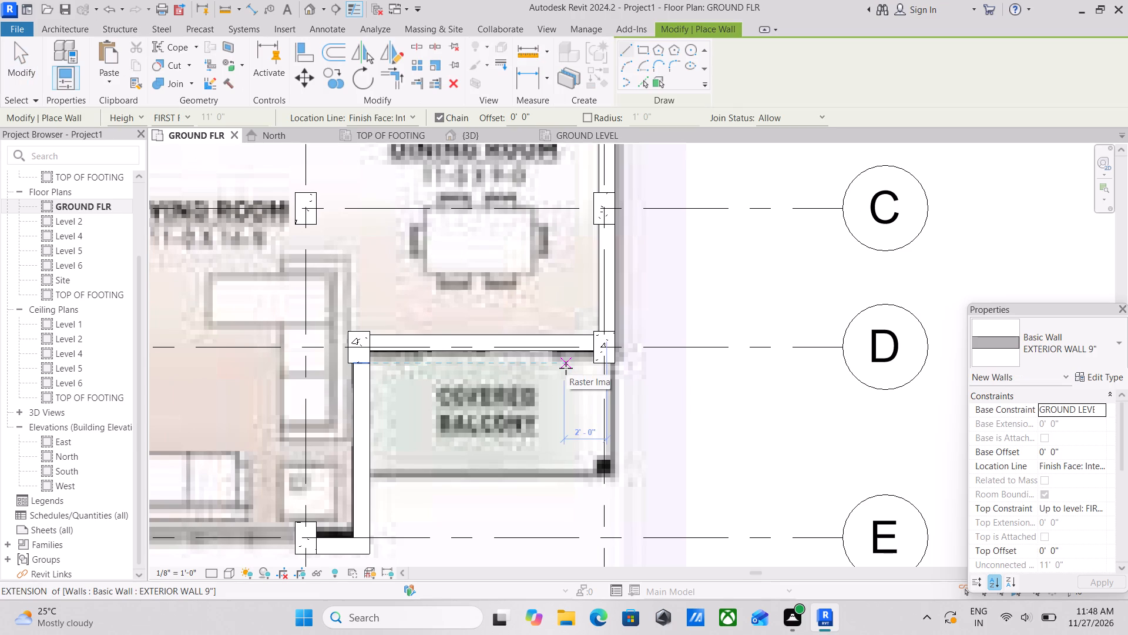
{"action": "scroll", "coordinate": [495, 379], "scroll_direction": "down", "scroll_amount": 2}
{"action": "middle_click_drag", "start_coordinate": [499, 387], "coordinate": [639, 337]}
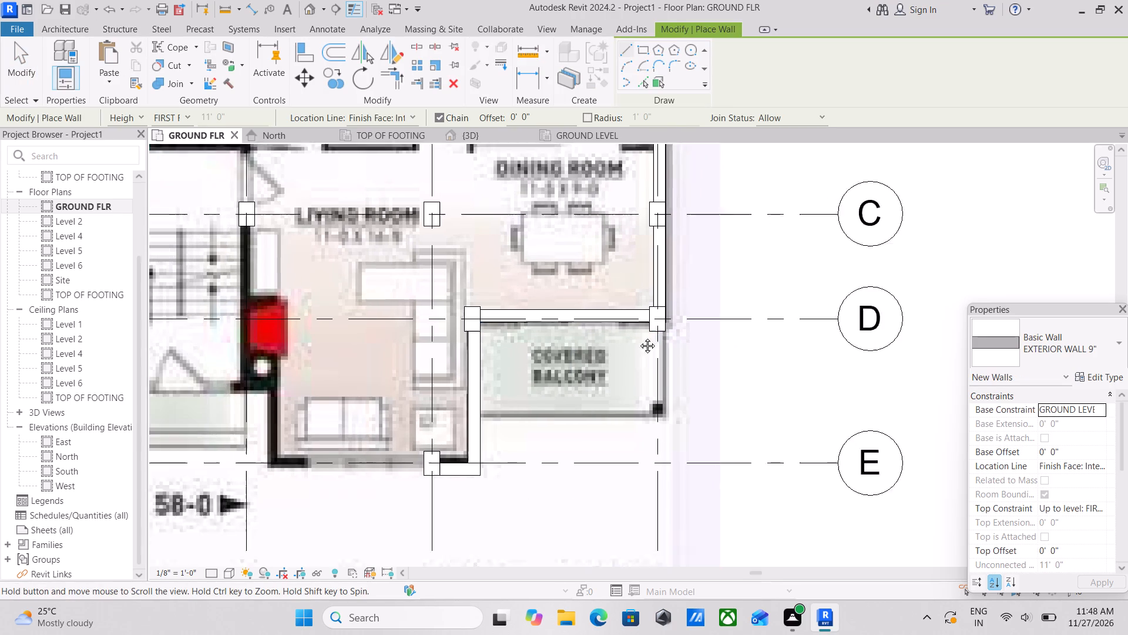
{"action": "middle_click_drag", "start_coordinate": [639, 337], "coordinate": [670, 337]}
{"action": "scroll", "coordinate": [385, 423], "scroll_direction": "up", "scroll_amount": 2}
{"action": "middle_click_drag", "start_coordinate": [382, 424], "coordinate": [673, 382]}
{"action": "middle_click_drag", "start_coordinate": [376, 416], "coordinate": [546, 419]}
{"action": "middle_click_drag", "start_coordinate": [302, 410], "coordinate": [468, 449]}
{"action": "scroll", "coordinate": [465, 303], "scroll_direction": "up", "scroll_amount": 3}
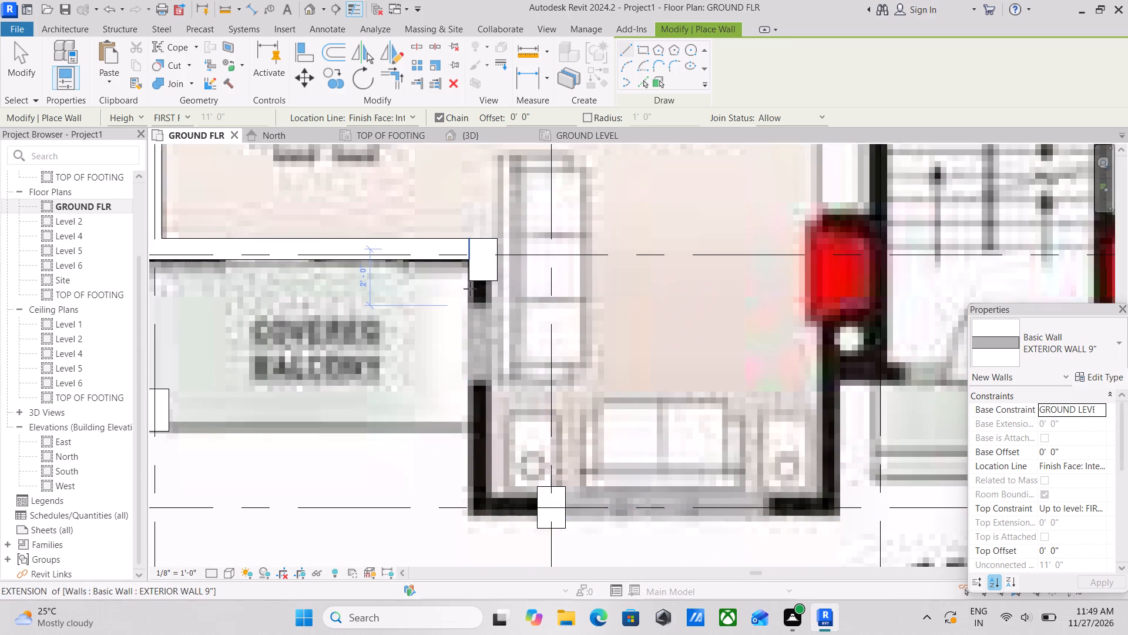
{"action": "left_click", "coordinate": [476, 279]}
{"action": "middle_click_drag", "start_coordinate": [488, 444], "coordinate": [444, 376]}
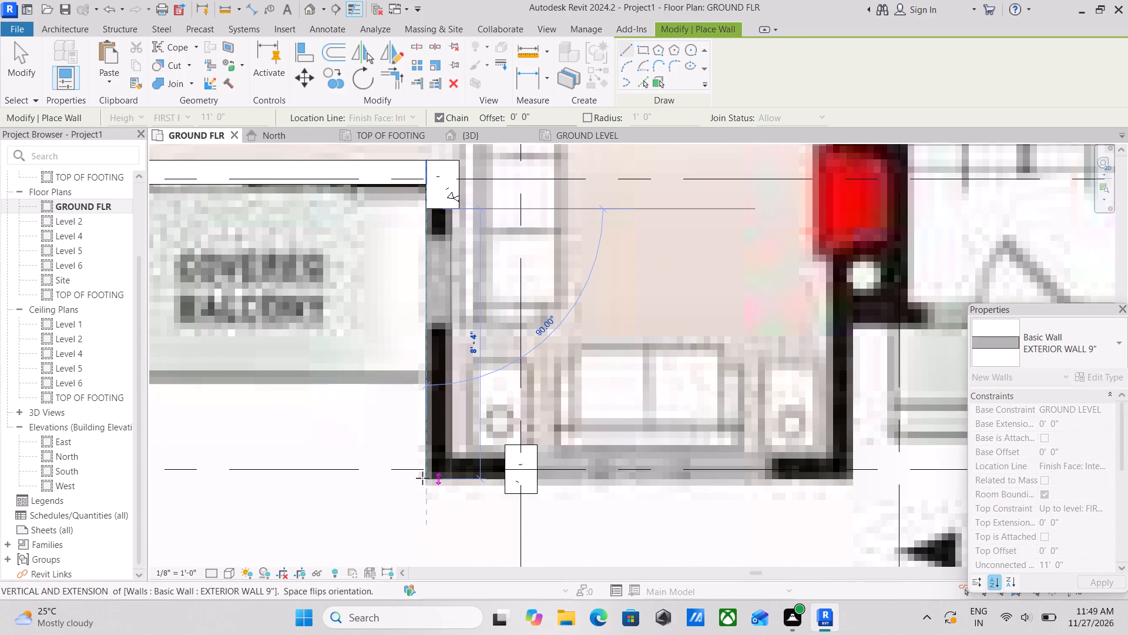
{"action": "left_click", "coordinate": [423, 482]}
{"action": "key", "text": "Escape"}
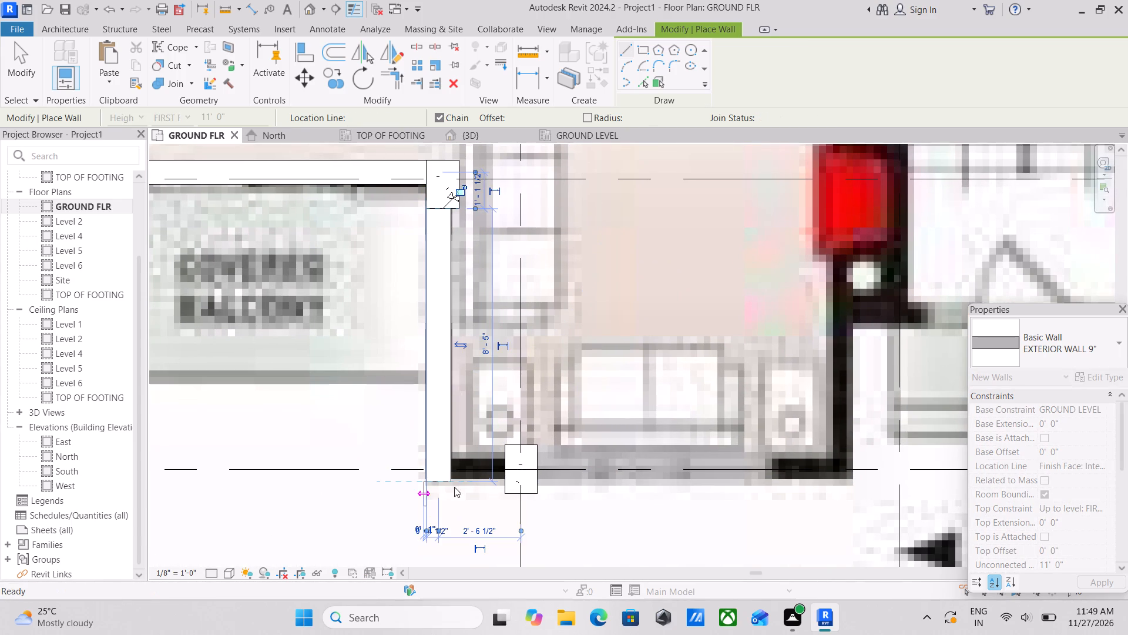
Draw an exterior wall about 2'-5" long from the west living room's grid E column to its outer corner, flipped inward.
{"action": "left_click", "coordinate": [508, 493]}
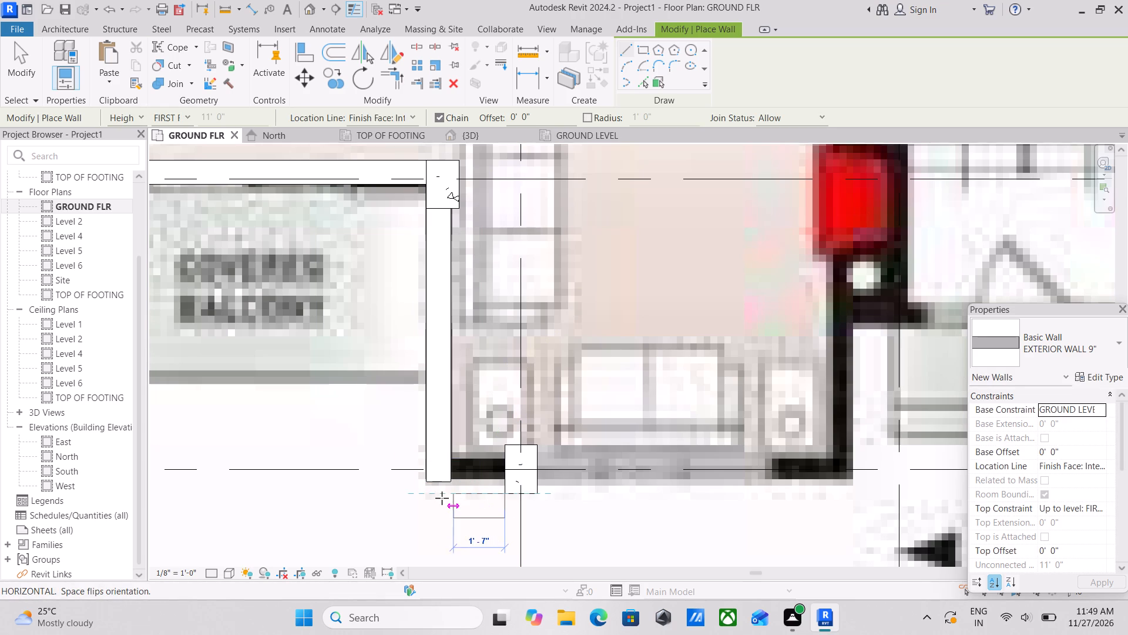
{"action": "key", "text": "space"}
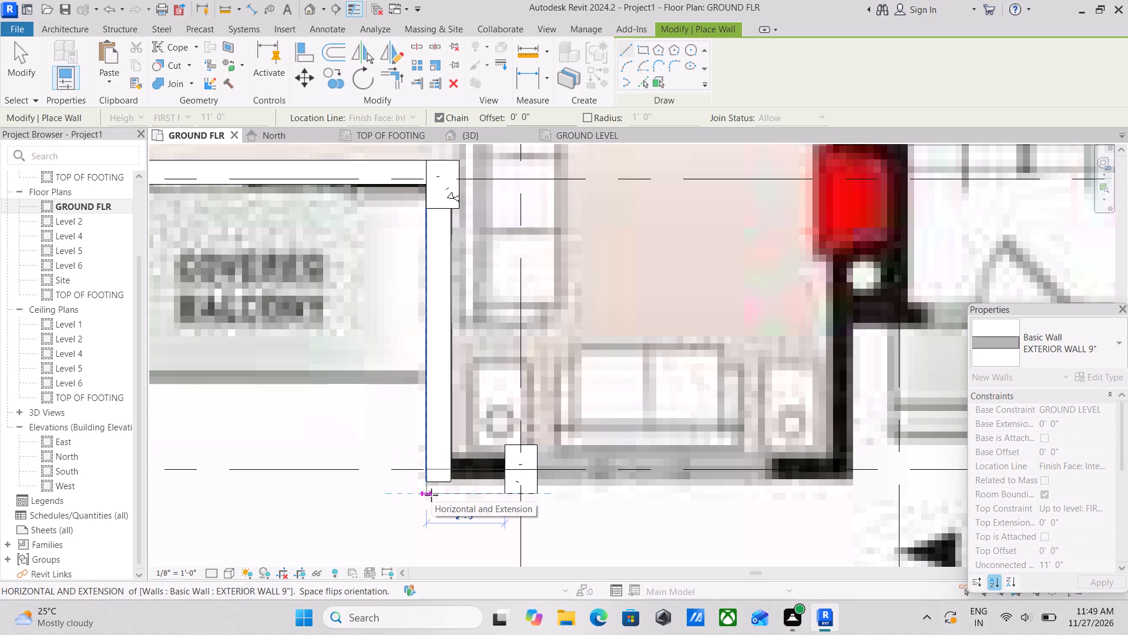
{"action": "left_click", "coordinate": [431, 495]}
{"action": "key", "text": "Escape"}
{"action": "key", "text": "Escape"}
{"action": "key", "text": "Escape"}
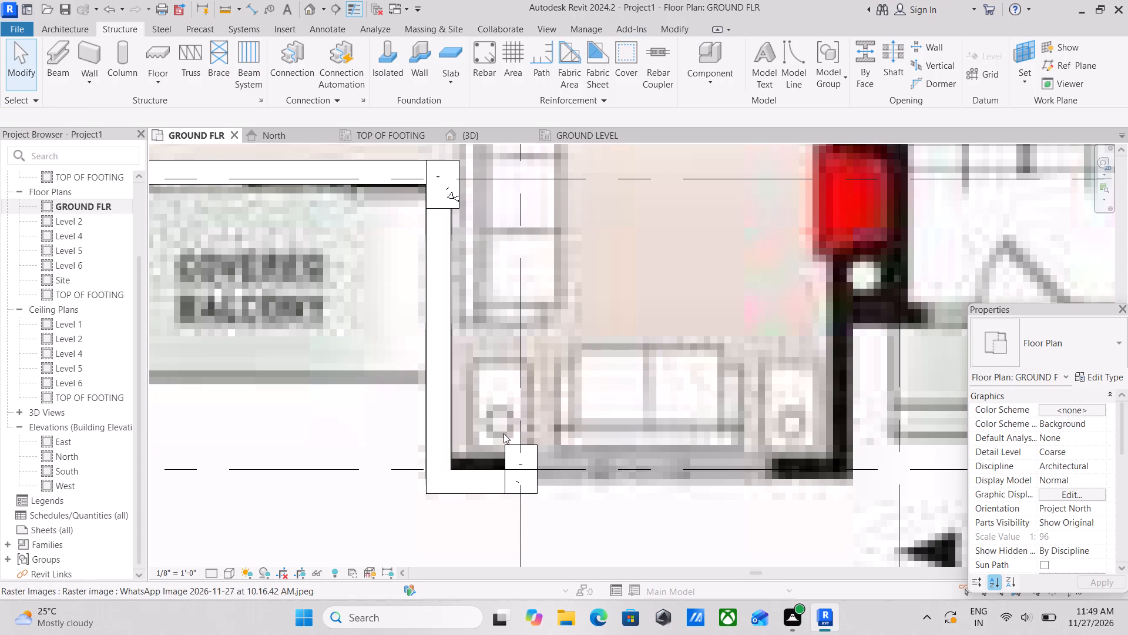
Examine the walls around the south stair entrance and the adjoining living rooms against the reference plan.
{"action": "scroll", "coordinate": [512, 350], "scroll_direction": "down", "scroll_amount": 2}
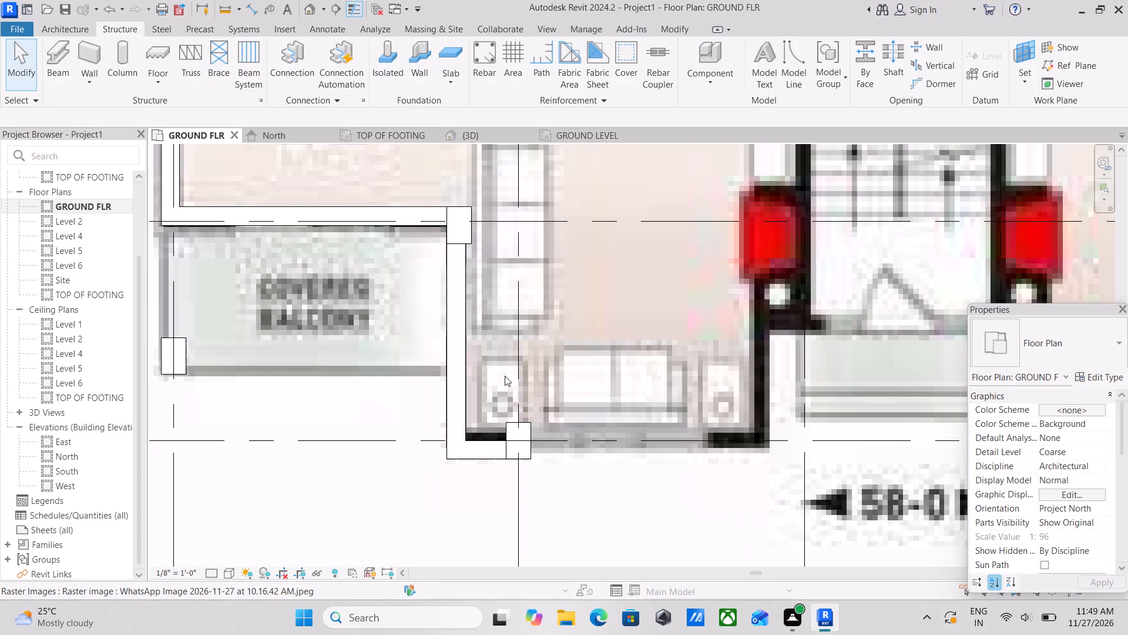
{"action": "middle_click_drag", "start_coordinate": [636, 435], "coordinate": [458, 448]}
{"action": "middle_click_drag", "start_coordinate": [559, 440], "coordinate": [514, 480]}
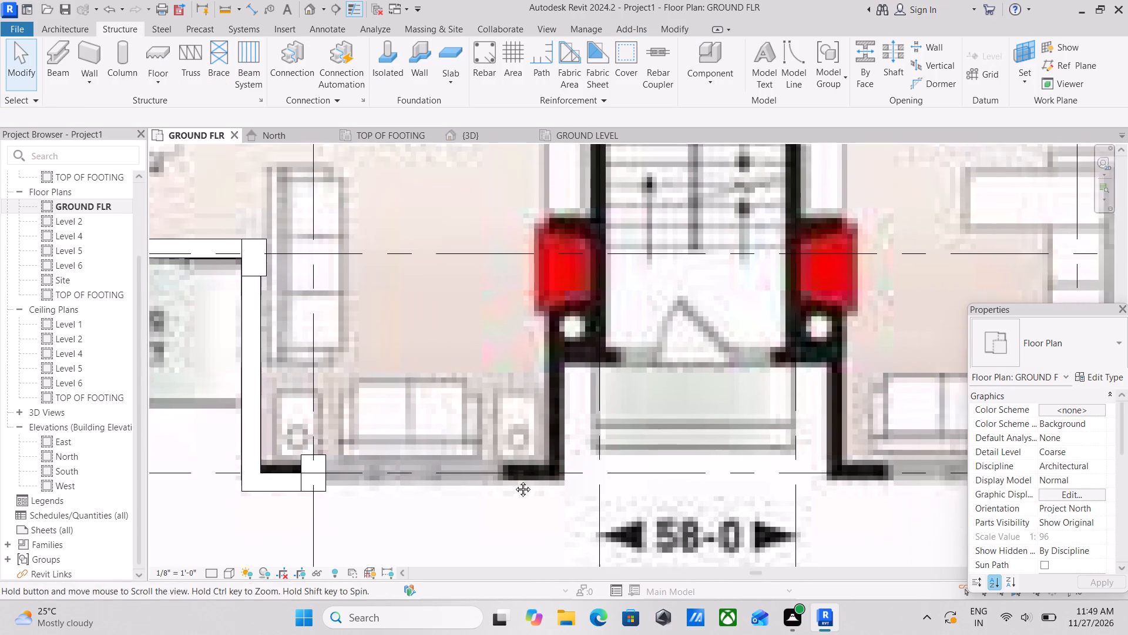
{"action": "middle_click_drag", "start_coordinate": [514, 480], "coordinate": [513, 481]}
{"action": "type", "text": "WA"}
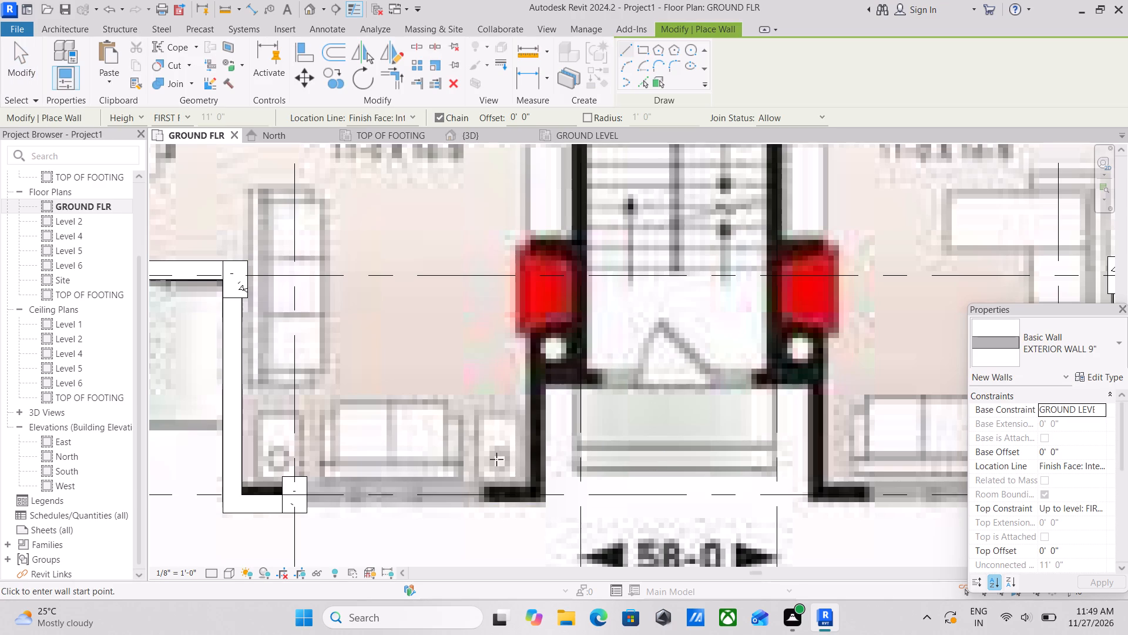
{"action": "scroll", "coordinate": [595, 470], "scroll_direction": "down", "scroll_amount": 2}
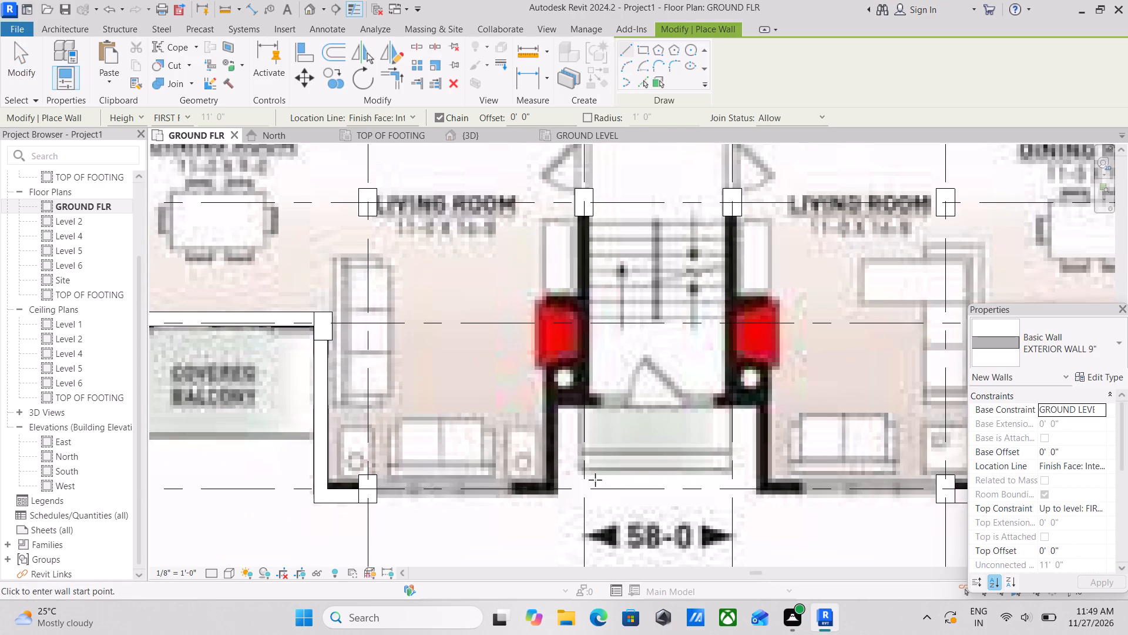
{"action": "scroll", "coordinate": [601, 429], "scroll_direction": "down", "scroll_amount": 1}
{"action": "middle_click_drag", "start_coordinate": [600, 429], "coordinate": [510, 458]}
{"action": "middle_click_drag", "start_coordinate": [650, 448], "coordinate": [502, 470]}
{"action": "middle_click_drag", "start_coordinate": [510, 420], "coordinate": [587, 543]}
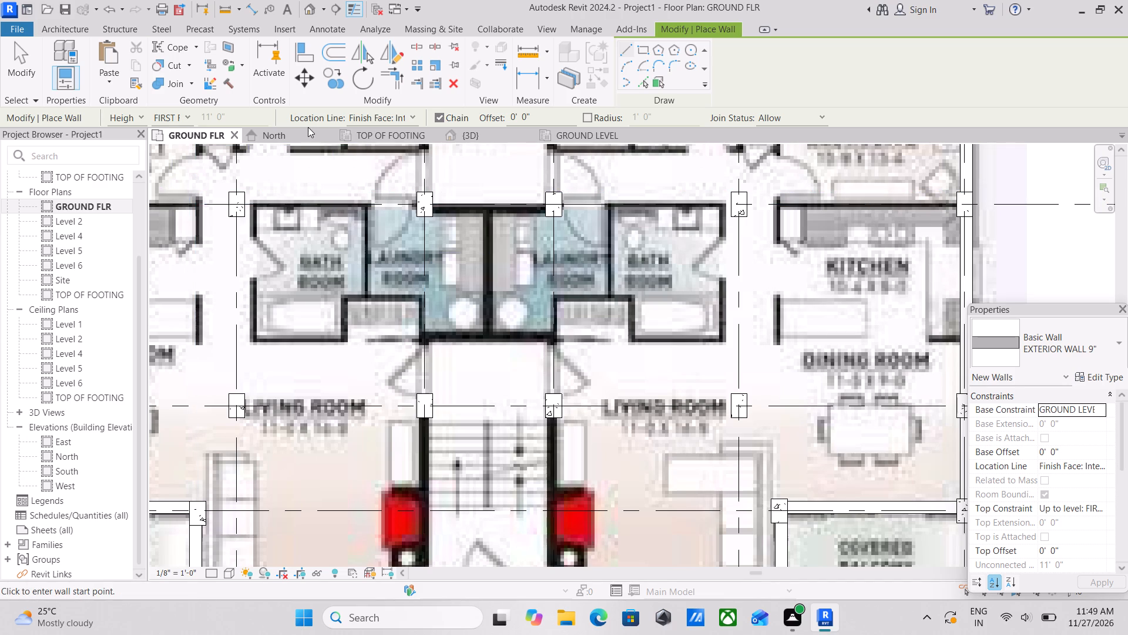
{"action": "scroll", "coordinate": [444, 297], "scroll_direction": "down", "scroll_amount": 5}
{"action": "middle_click_drag", "start_coordinate": [410, 266], "coordinate": [434, 239]}
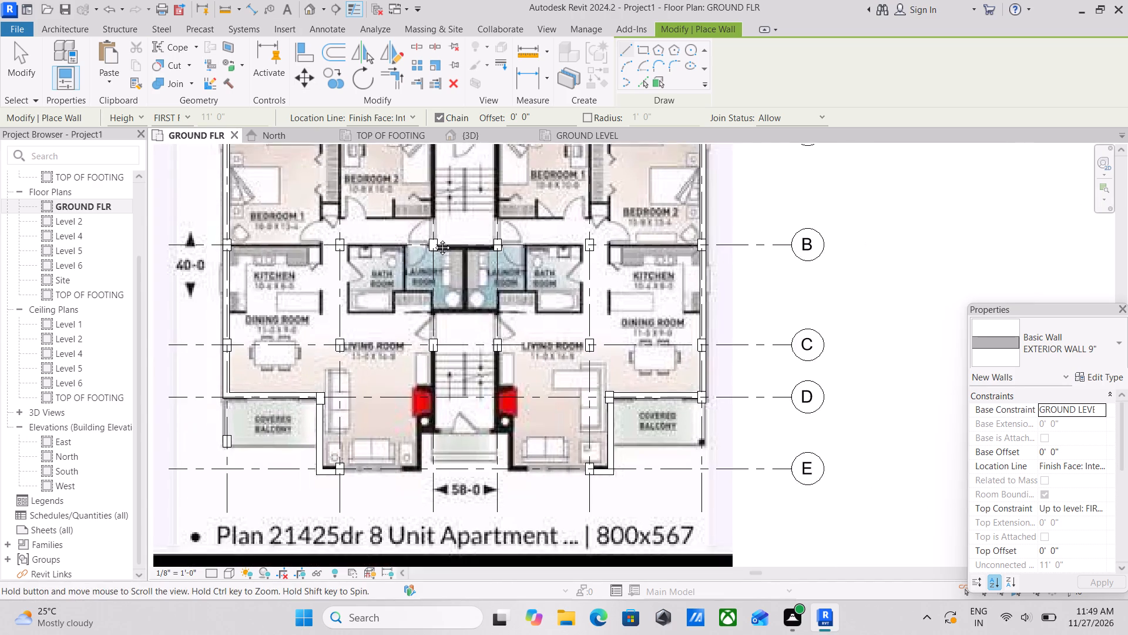
{"action": "middle_click_drag", "start_coordinate": [434, 239], "coordinate": [476, 198]}
Draw an exterior wall about 9'-9" long from the east living room's grid E column west to the room's entrance-side corner, flipped inward.
{"action": "scroll", "coordinate": [607, 366], "scroll_direction": "up", "scroll_amount": 2}
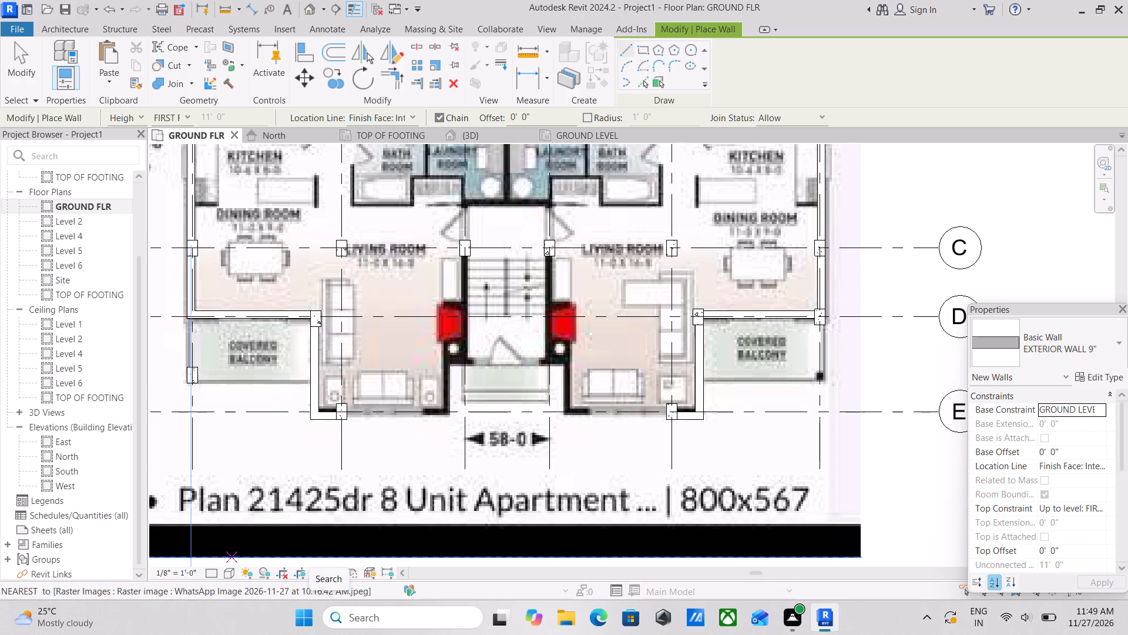
{"action": "scroll", "coordinate": [612, 602], "scroll_direction": "up", "scroll_amount": 1}
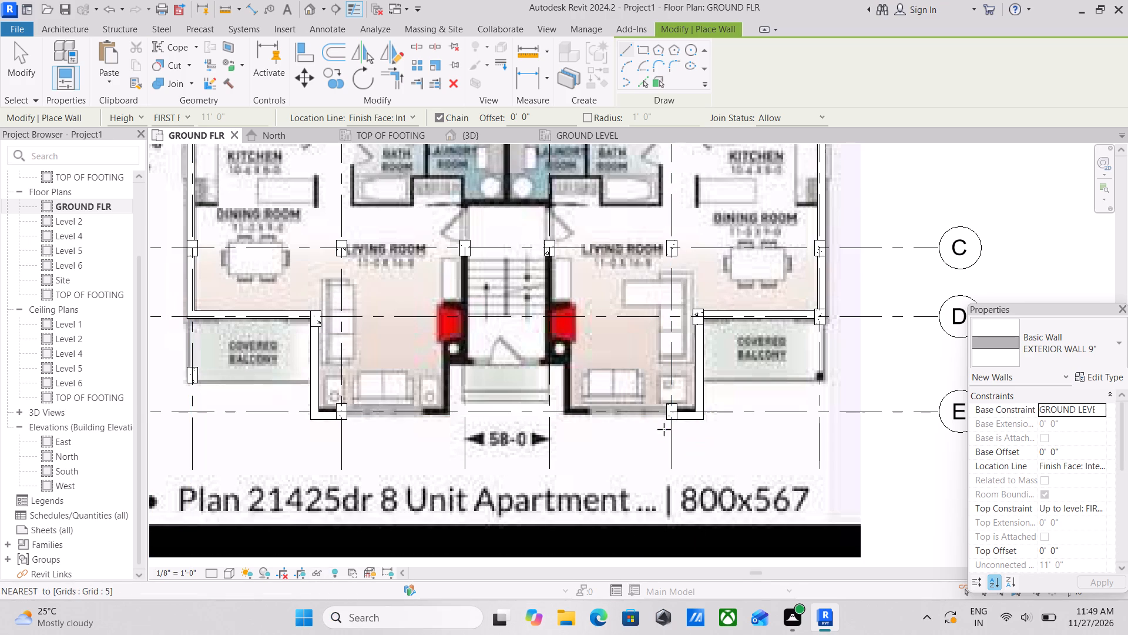
{"action": "scroll", "coordinate": [665, 420], "scroll_direction": "up", "scroll_amount": 4}
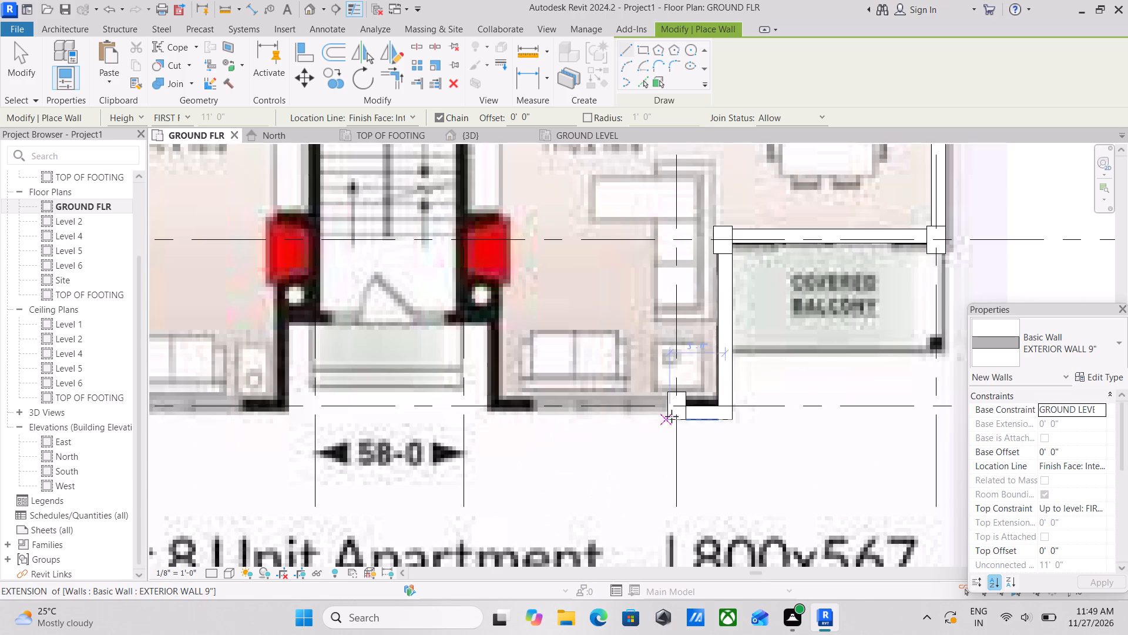
{"action": "left_click", "coordinate": [672, 416]}
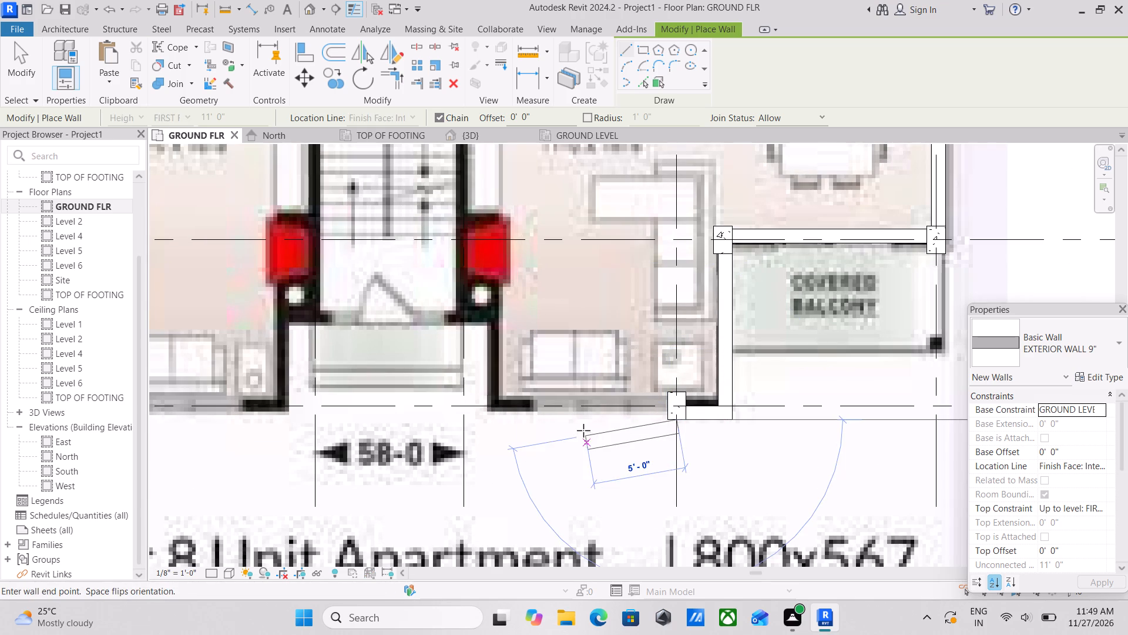
{"action": "key", "text": "Escape"}
{"action": "scroll", "coordinate": [672, 407], "scroll_direction": "up", "scroll_amount": 2}
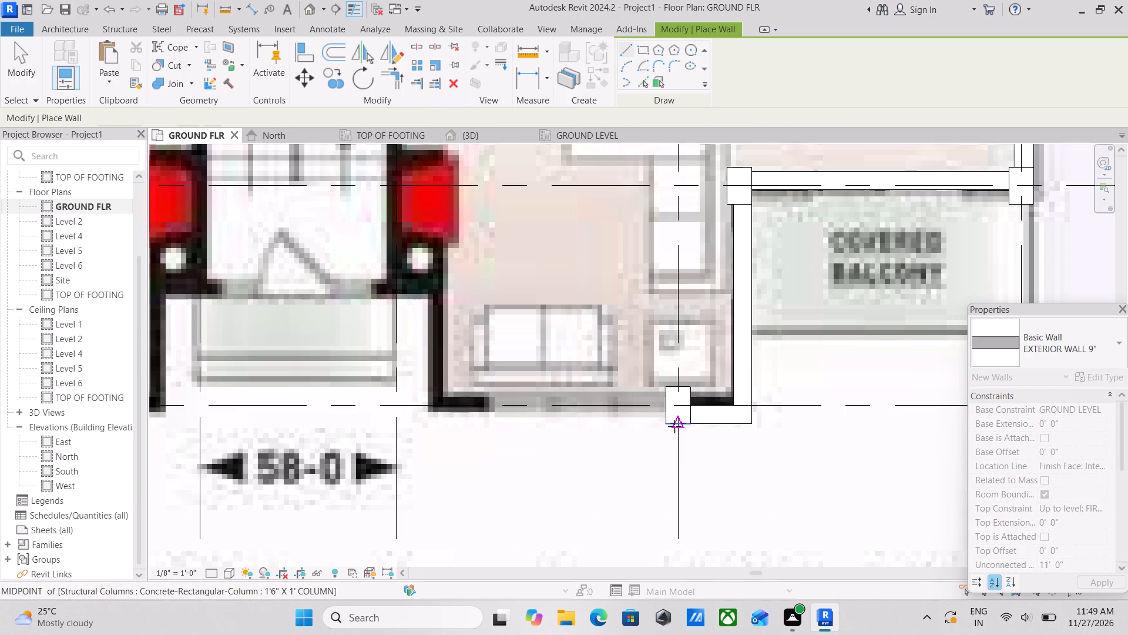
{"action": "left_click", "coordinate": [662, 422]}
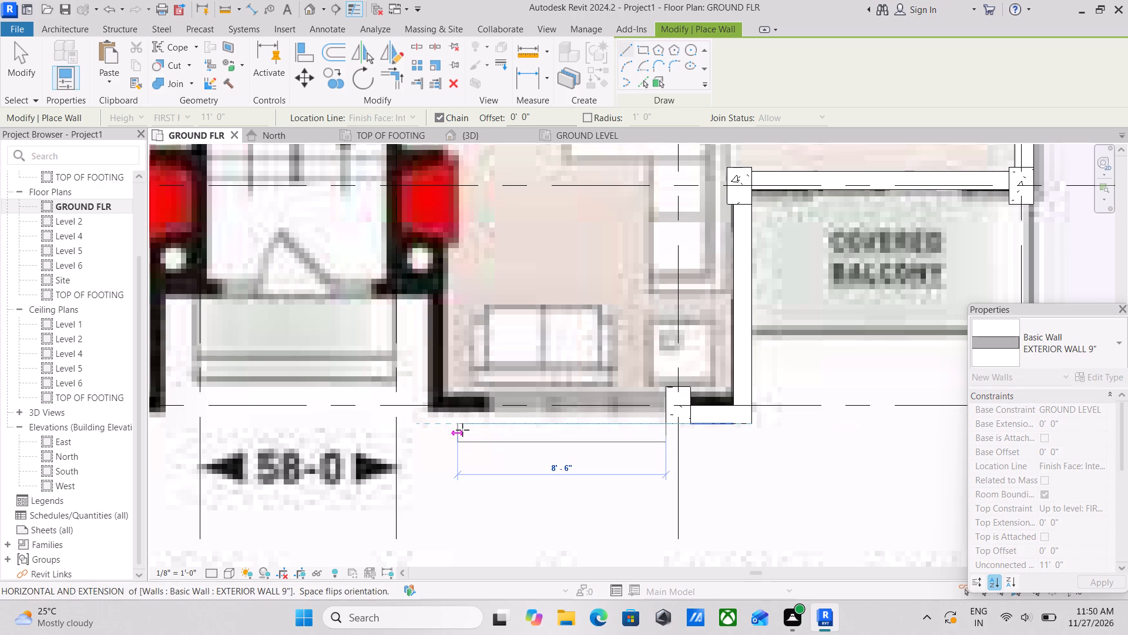
{"action": "key", "text": "space"}
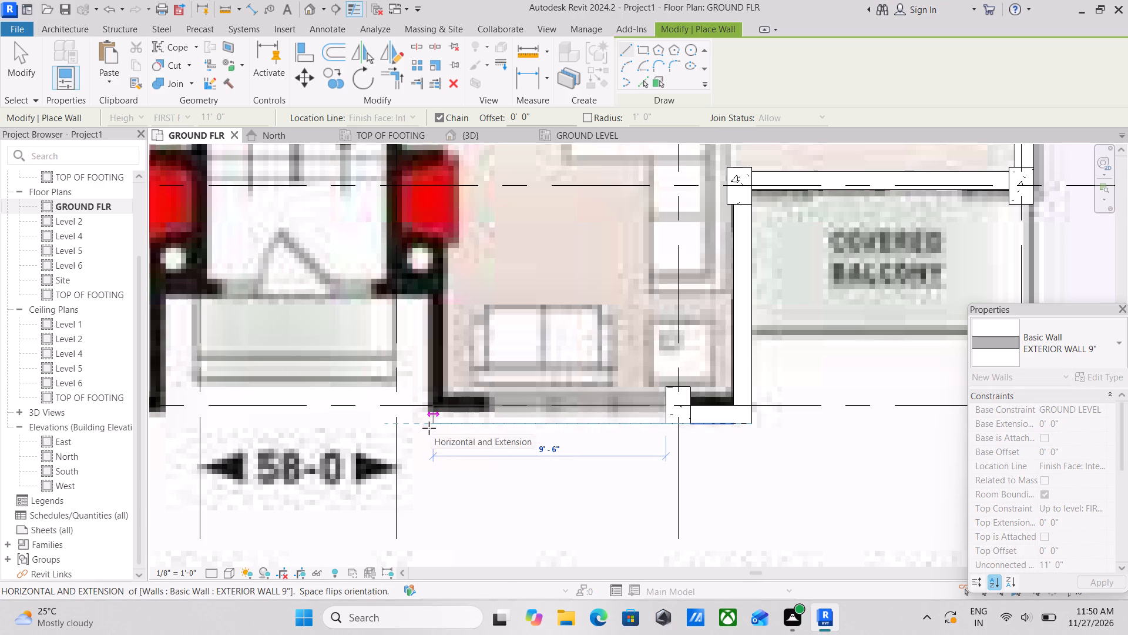
{"action": "scroll", "coordinate": [429, 427], "scroll_direction": "up", "scroll_amount": 3}
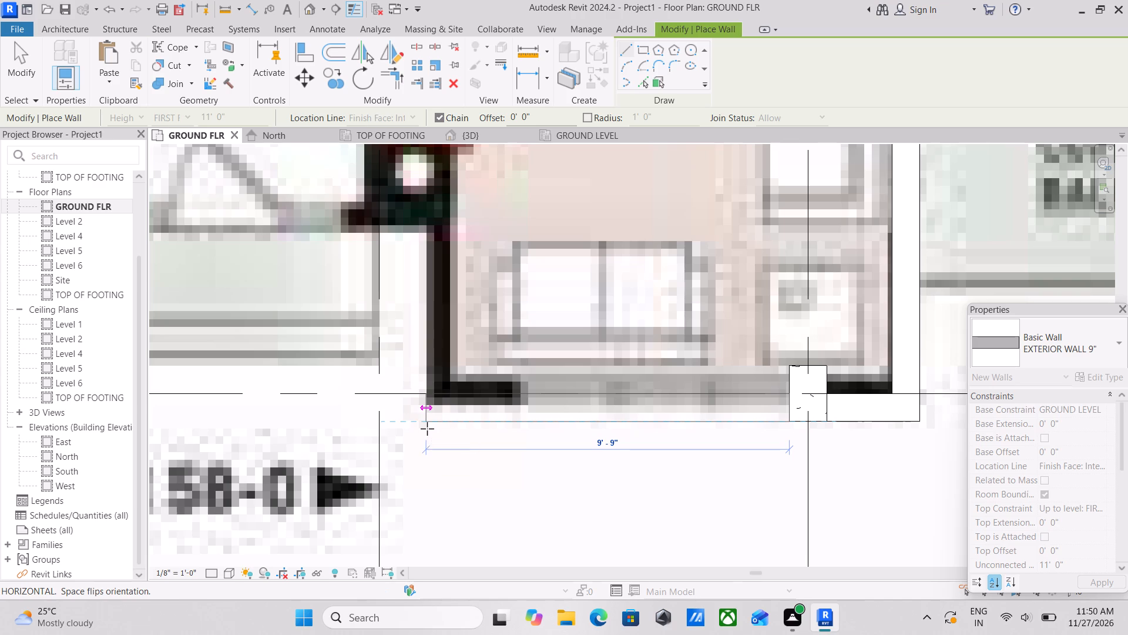
{"action": "left_click", "coordinate": [427, 429]}
{"action": "middle_click_drag", "start_coordinate": [426, 319], "coordinate": [420, 422]}
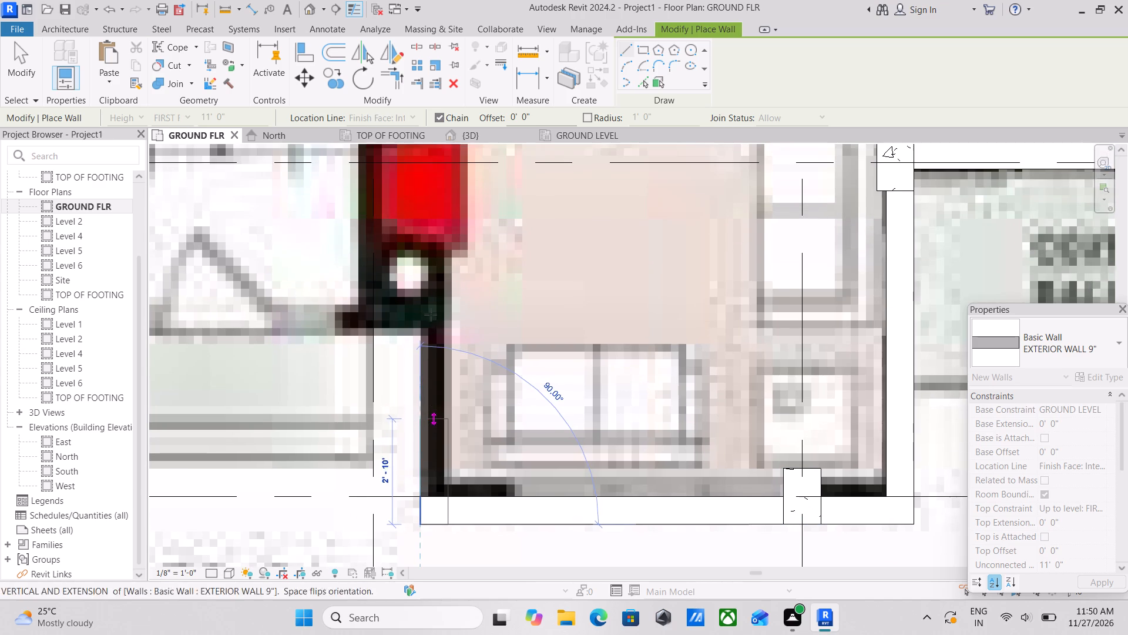
{"action": "middle_click_drag", "start_coordinate": [429, 313], "coordinate": [433, 460]}
{"action": "scroll", "coordinate": [442, 292], "scroll_direction": "down", "scroll_amount": 2}
{"action": "middle_click_drag", "start_coordinate": [442, 292], "coordinate": [442, 457]}
{"action": "scroll", "coordinate": [442, 387], "scroll_direction": "down", "scroll_amount": 4}
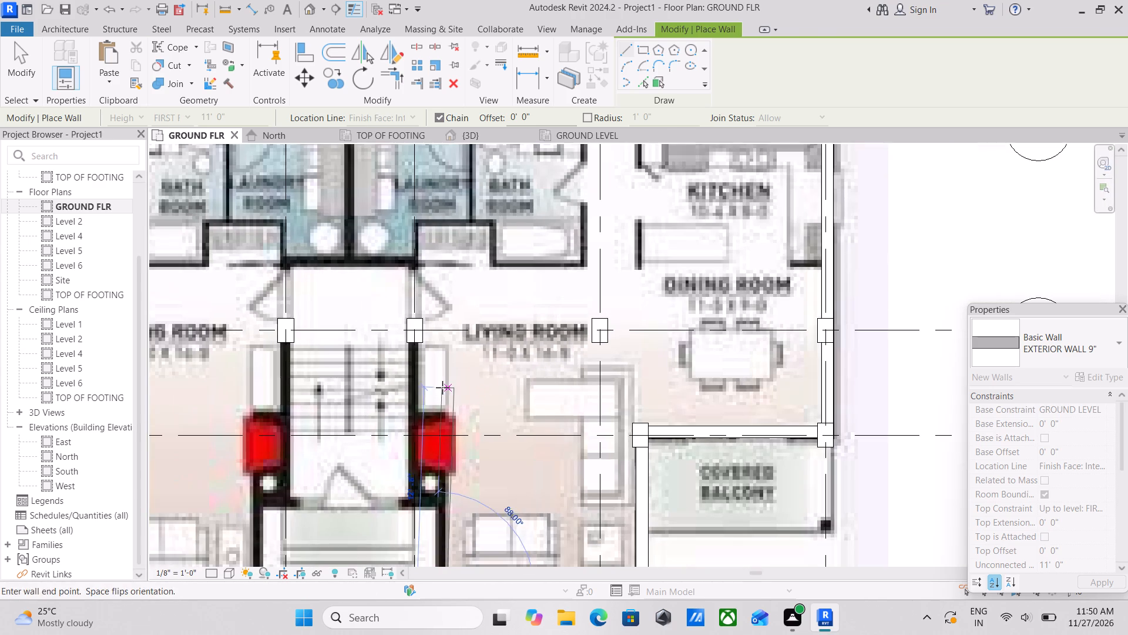
{"action": "key", "text": "Escape"}
Draw an exterior wall about 9'-10" long from the west living room's grid E column east to the room's entrance-side corner.
{"action": "scroll", "coordinate": [312, 459], "scroll_direction": "down", "scroll_amount": 2}
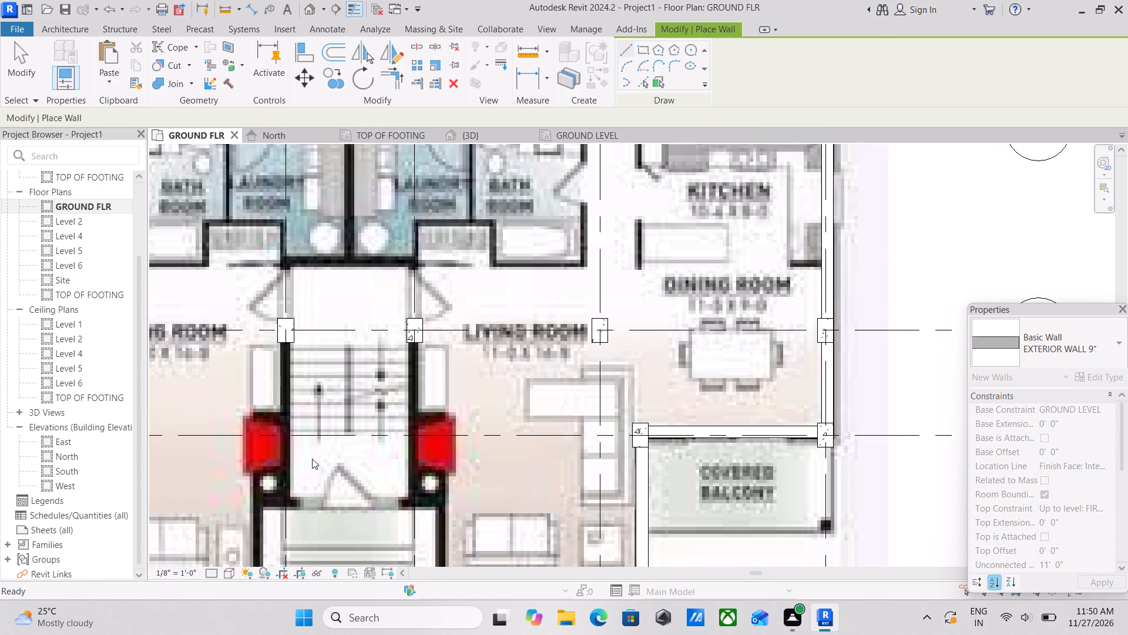
{"action": "middle_click_drag", "start_coordinate": [315, 479], "coordinate": [361, 380]}
{"action": "scroll", "coordinate": [157, 460], "scroll_direction": "up", "scroll_amount": 3}
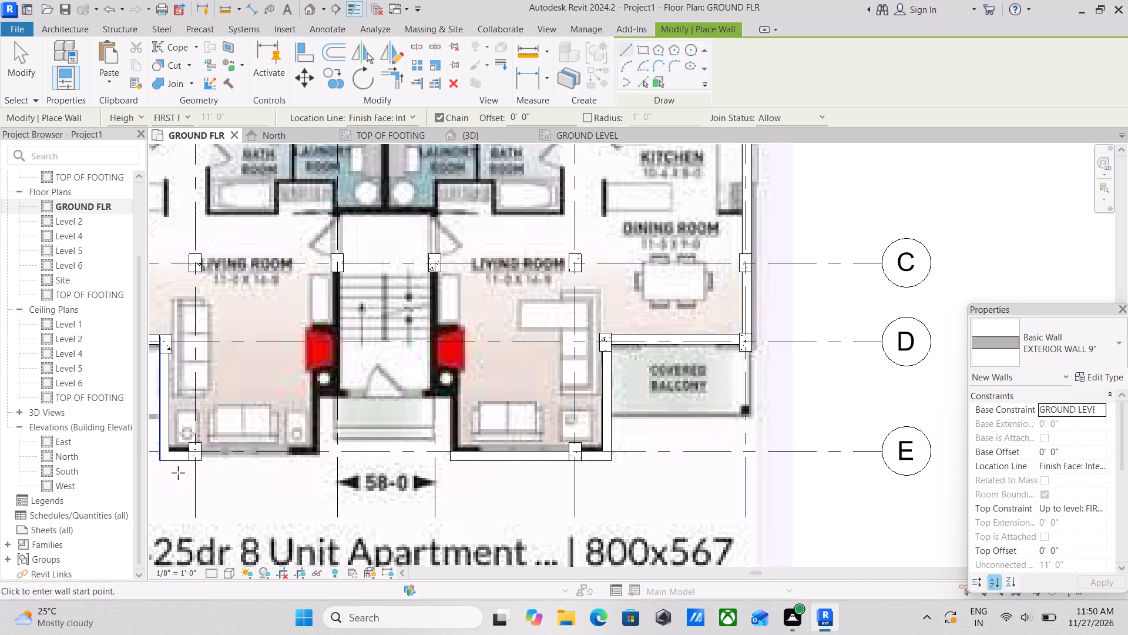
{"action": "left_click", "coordinate": [220, 454]}
{"action": "middle_click_drag", "start_coordinate": [399, 448], "coordinate": [393, 447]}
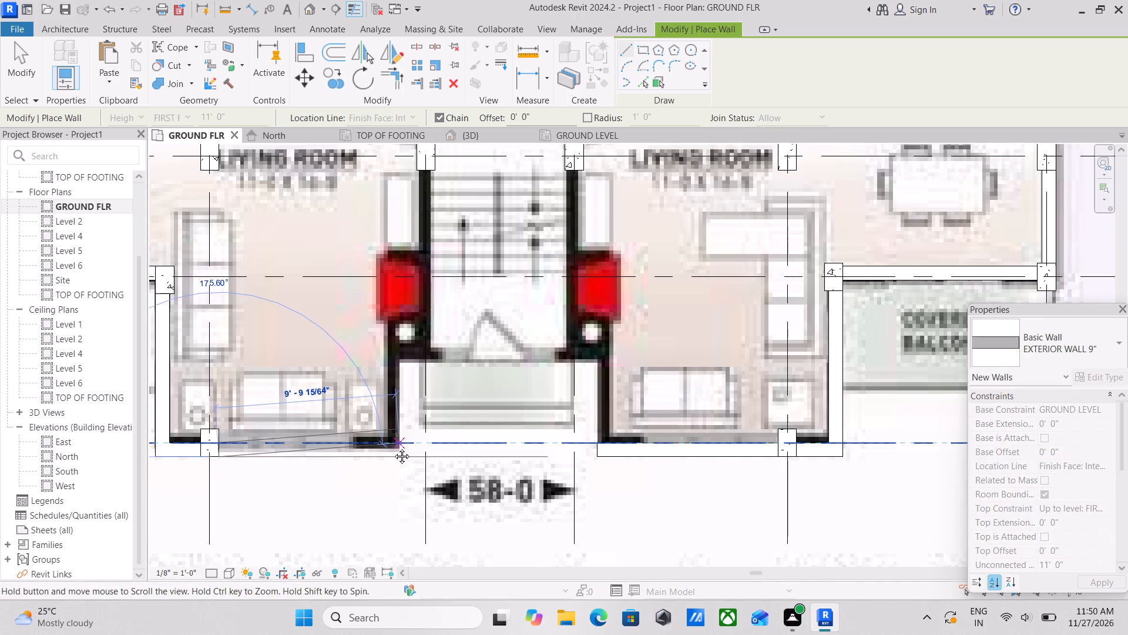
{"action": "middle_click_drag", "start_coordinate": [393, 447], "coordinate": [364, 456]}
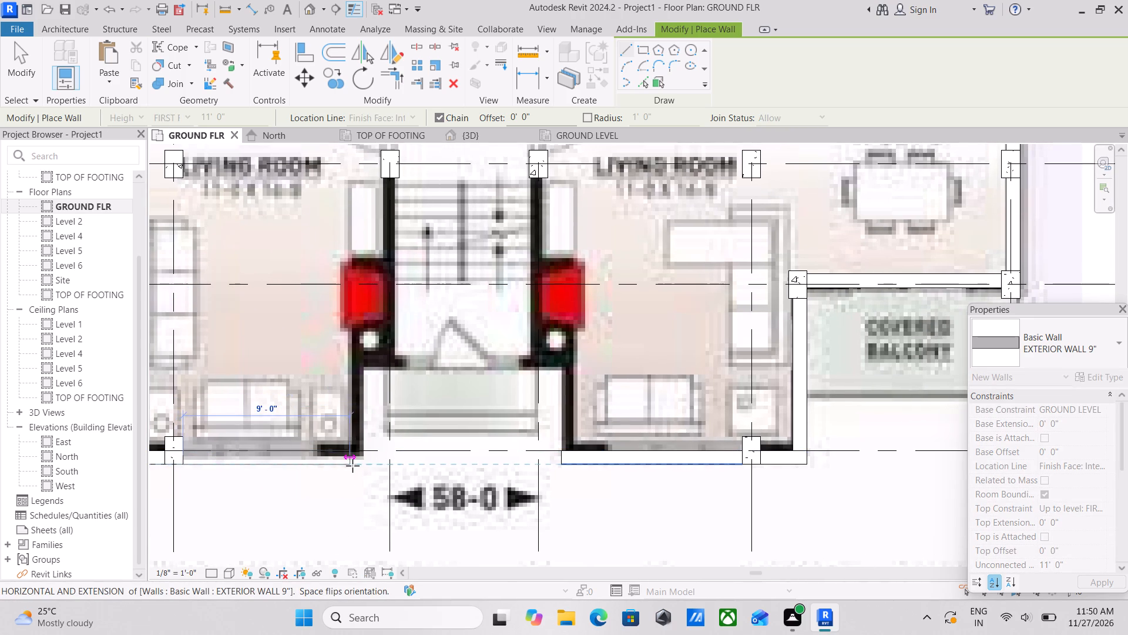
{"action": "scroll", "coordinate": [357, 466], "scroll_direction": "up", "scroll_amount": 3}
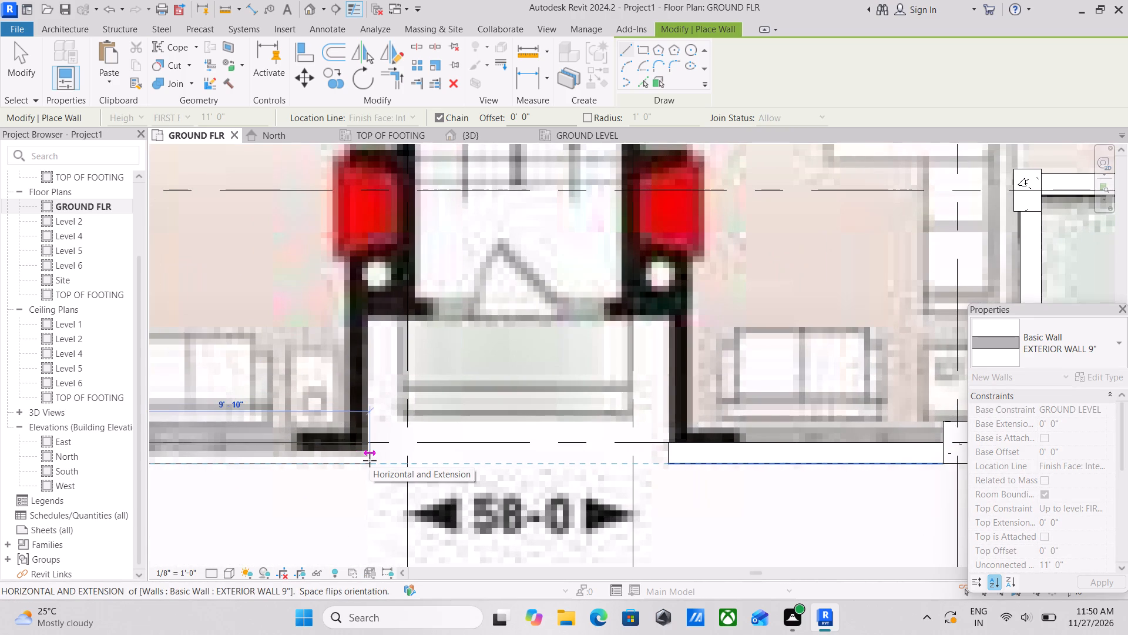
{"action": "left_click", "coordinate": [370, 460]}
Continue the exterior wall about 5'-4" north along the west side of the entrance recess to the stair entrance line.
{"action": "middle_click_drag", "start_coordinate": [377, 410], "coordinate": [382, 513]}
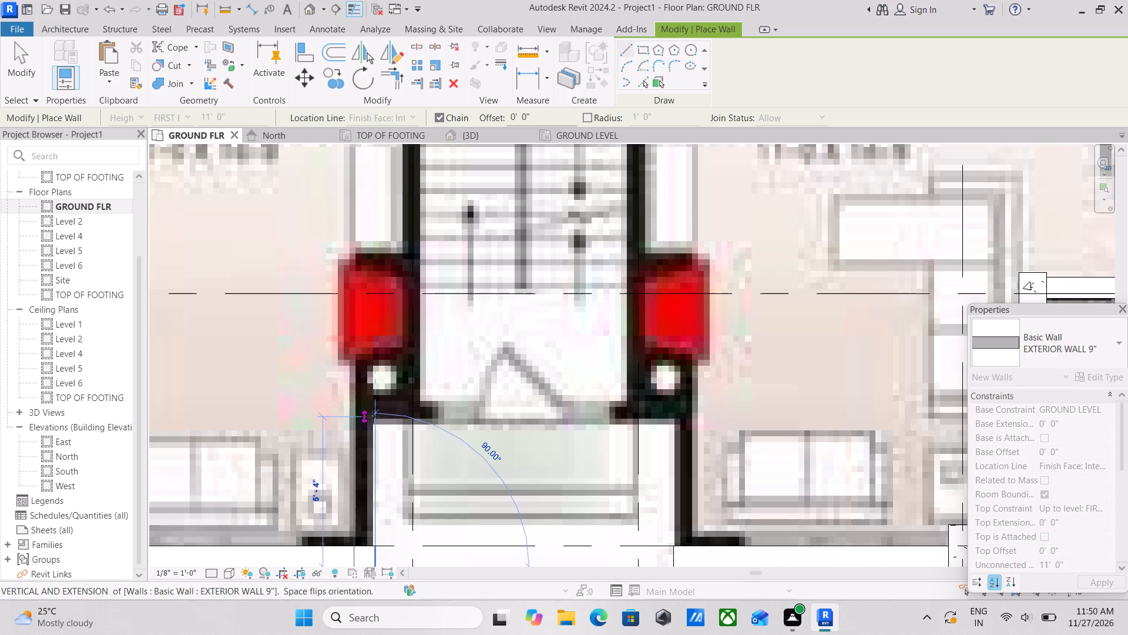
{"action": "left_click", "coordinate": [373, 416]}
{"action": "key", "text": "Escape"}
{"action": "key", "text": "Escape"}
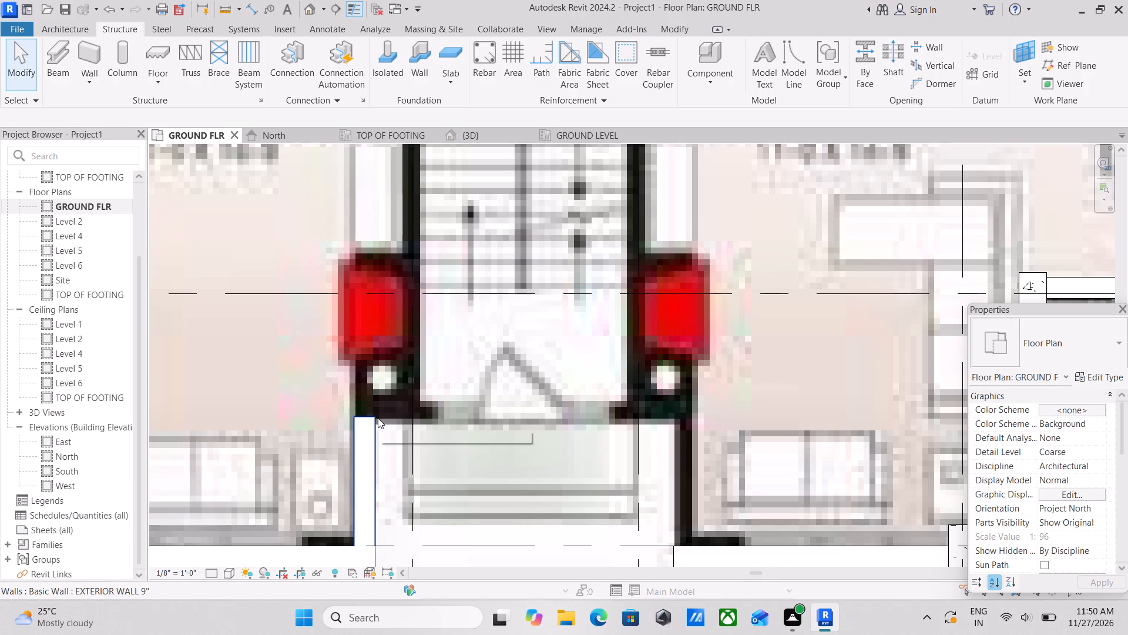
Draw an exterior wall about 10'-11 1/2" long east across the stair entrance to the east living room's side wall.
{"action": "type", "text": "WA"}
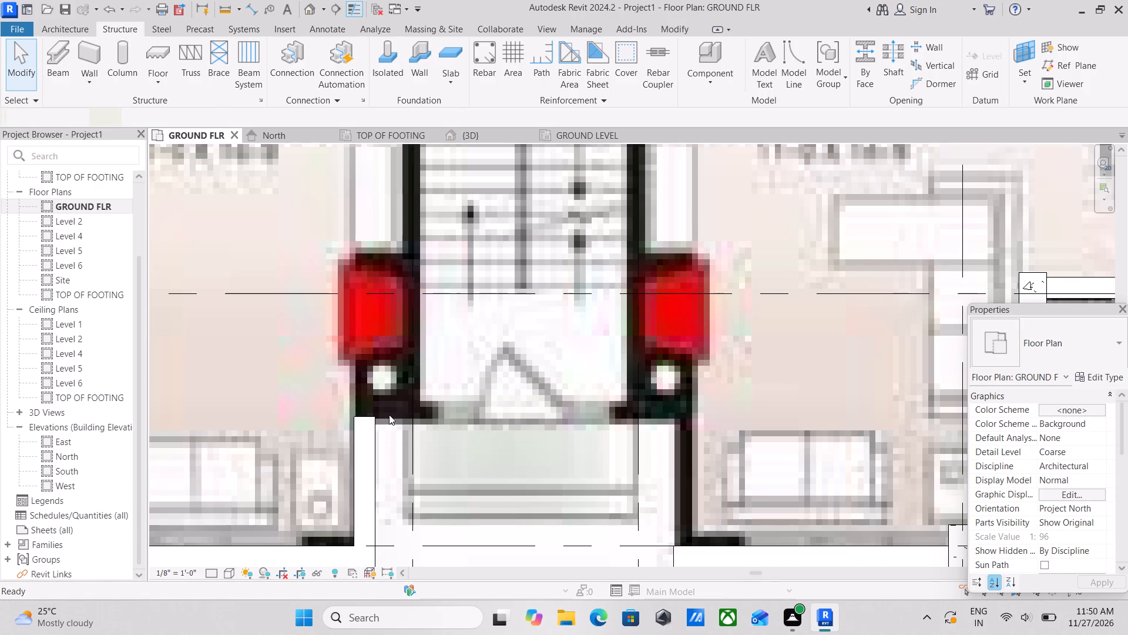
{"action": "left_click", "coordinate": [378, 416]}
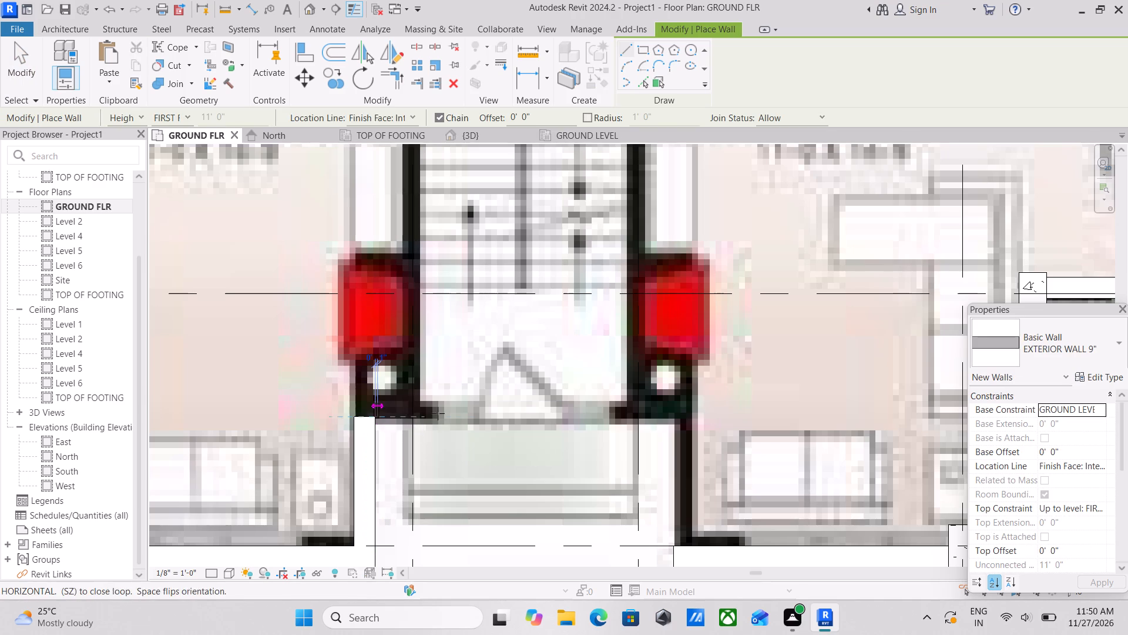
{"action": "middle_click_drag", "start_coordinate": [438, 412], "coordinate": [281, 422]}
{"action": "middle_click_drag", "start_coordinate": [470, 423], "coordinate": [398, 429]}
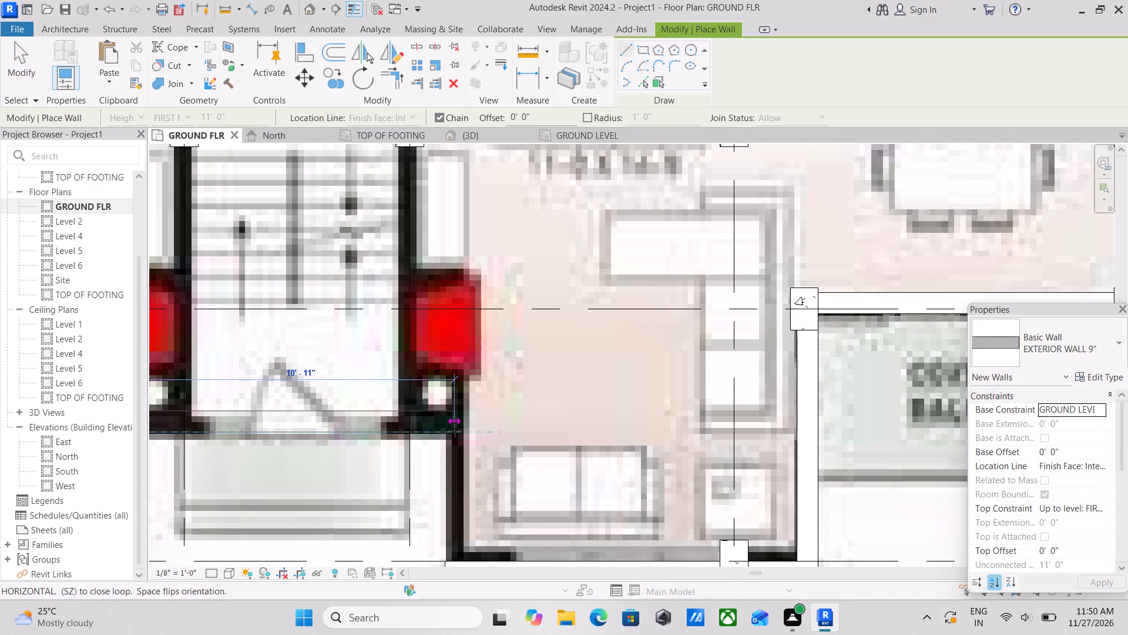
{"action": "left_click", "coordinate": [451, 434]}
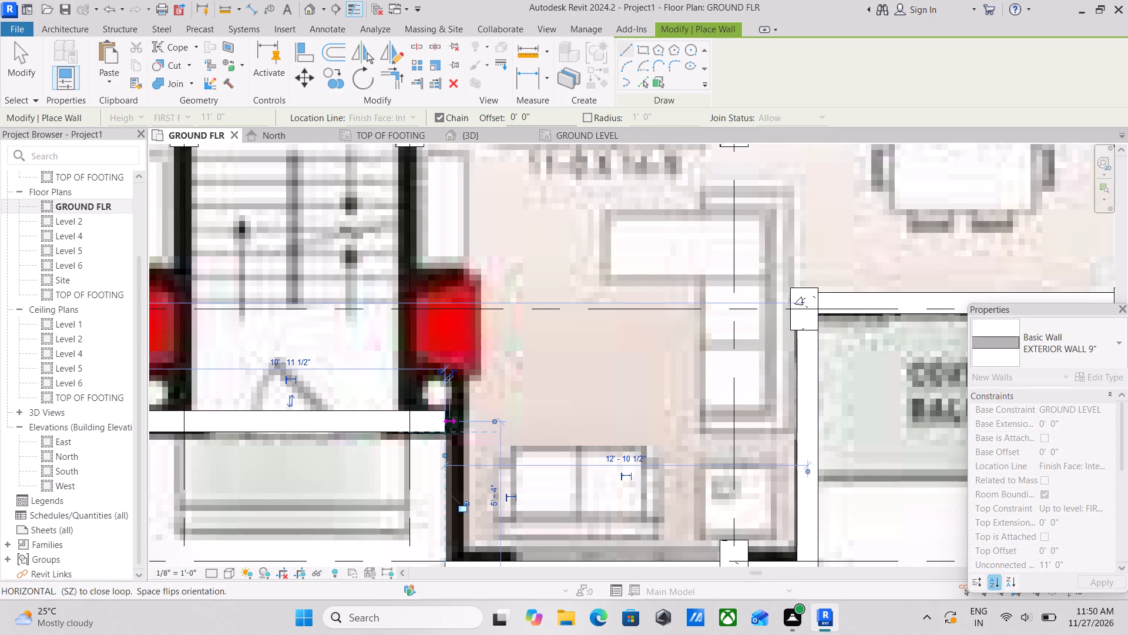
Continue the exterior wall about 4'-7" south along the east side of the entrance recess to the east living room's south wall end.
{"action": "middle_click_drag", "start_coordinate": [454, 449], "coordinate": [464, 400]}
{"action": "left_click", "coordinate": [456, 517]}
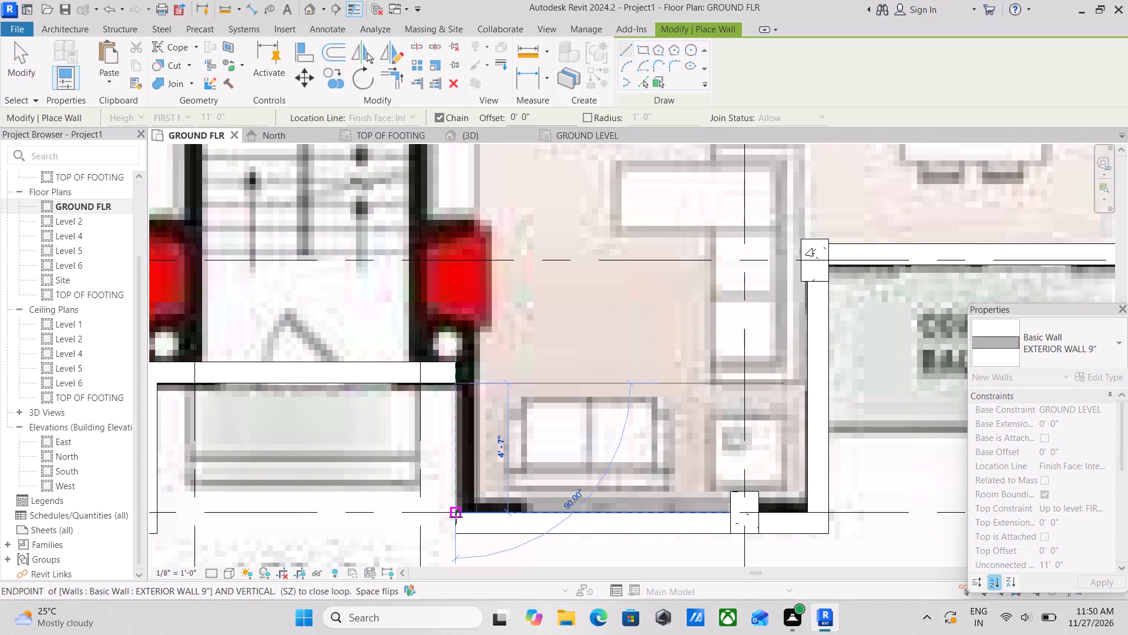
{"action": "key", "text": "Escape"}
Duplicate the EXTERIOR WALL 9" type as a new wall type named INTERIOR WALL 5".
{"action": "scroll", "coordinate": [484, 432], "scroll_direction": "down", "scroll_amount": 3}
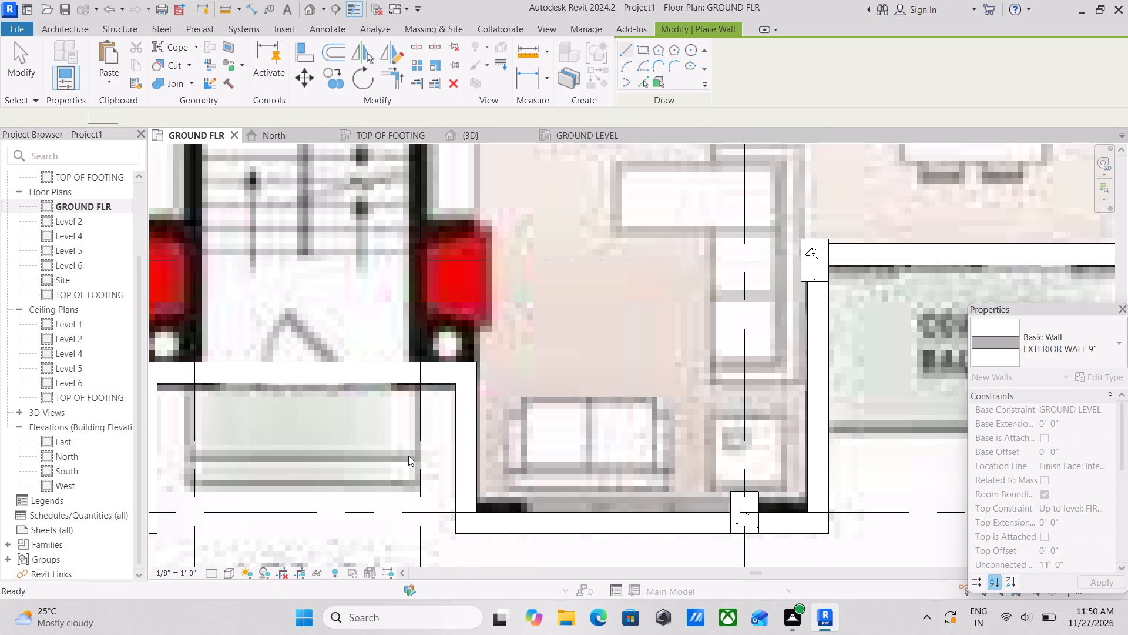
{"action": "scroll", "coordinate": [409, 457], "scroll_direction": "down", "scroll_amount": 4}
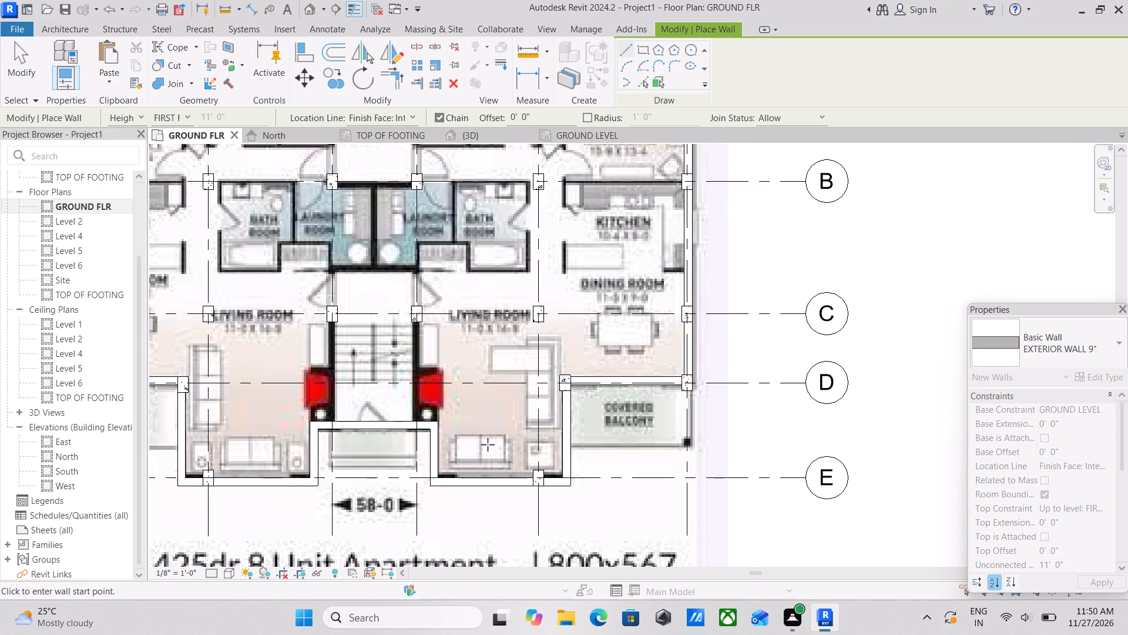
{"action": "middle_click_drag", "start_coordinate": [368, 434], "coordinate": [591, 476]}
{"action": "middle_click_drag", "start_coordinate": [485, 416], "coordinate": [538, 559]}
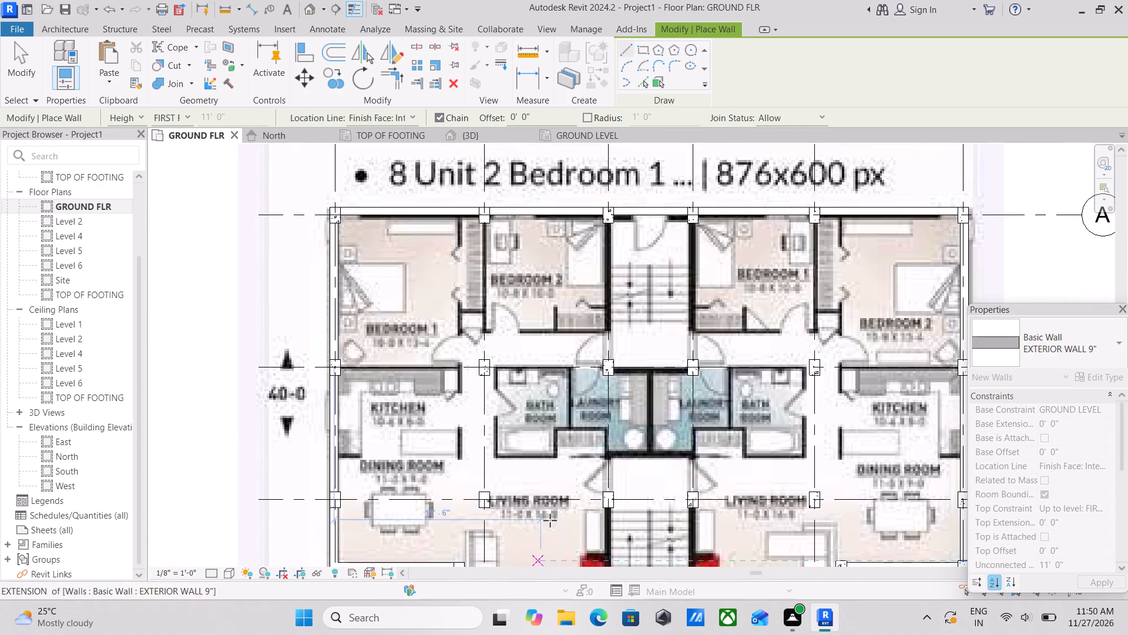
{"action": "middle_click_drag", "start_coordinate": [294, 270], "coordinate": [194, 302]}
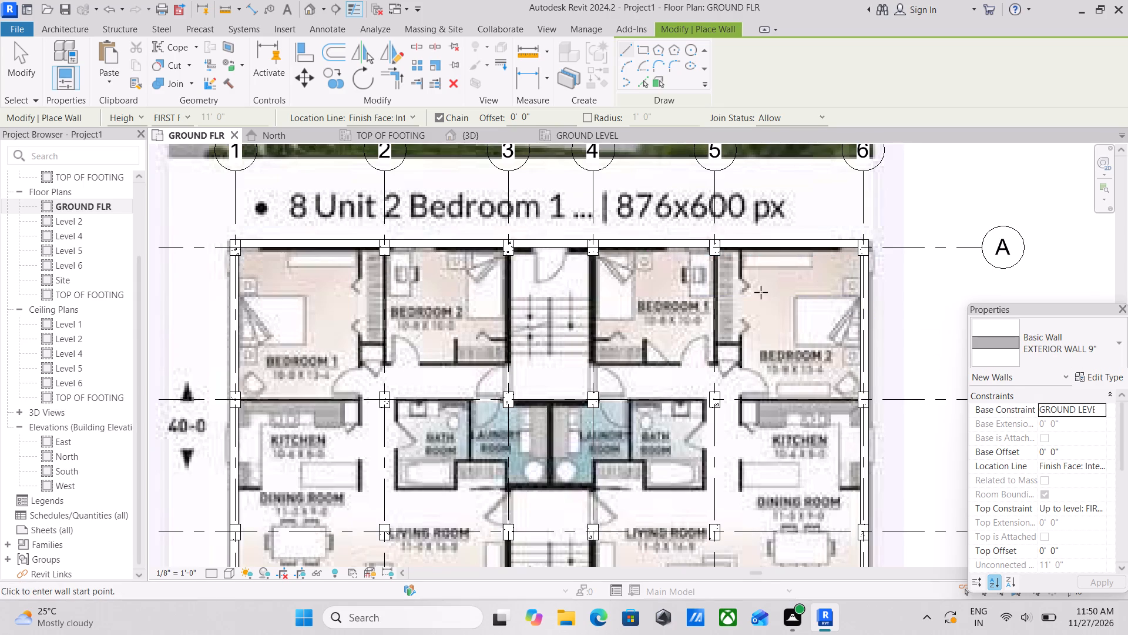
{"action": "left_click", "coordinate": [1096, 349]}
{"action": "left_click", "coordinate": [1096, 349]}
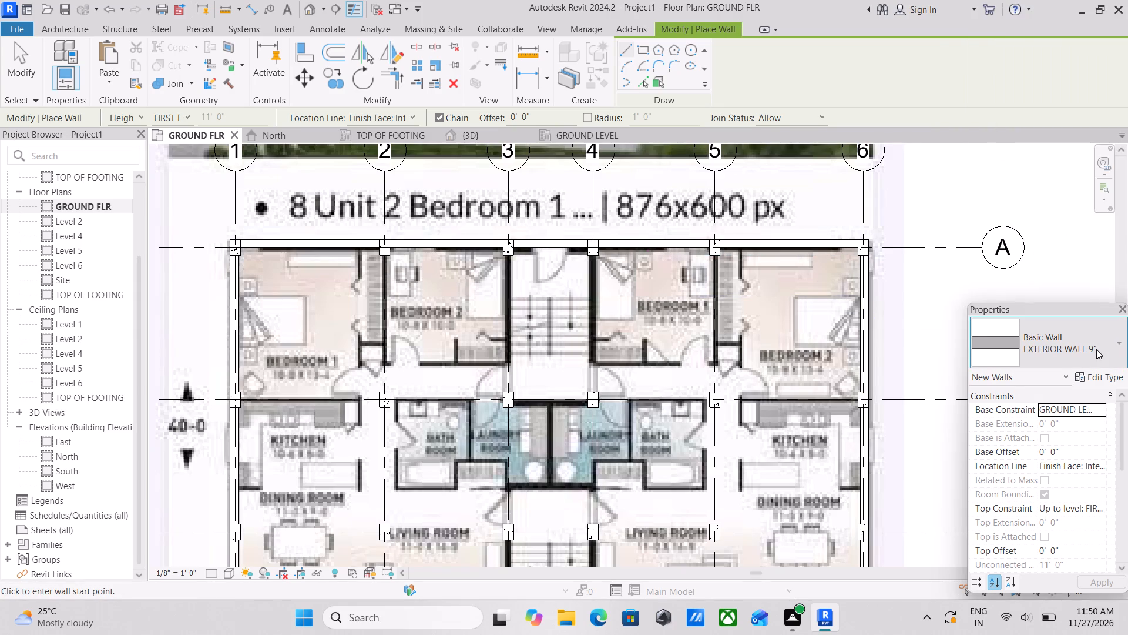
{"action": "left_click", "coordinate": [1106, 377]}
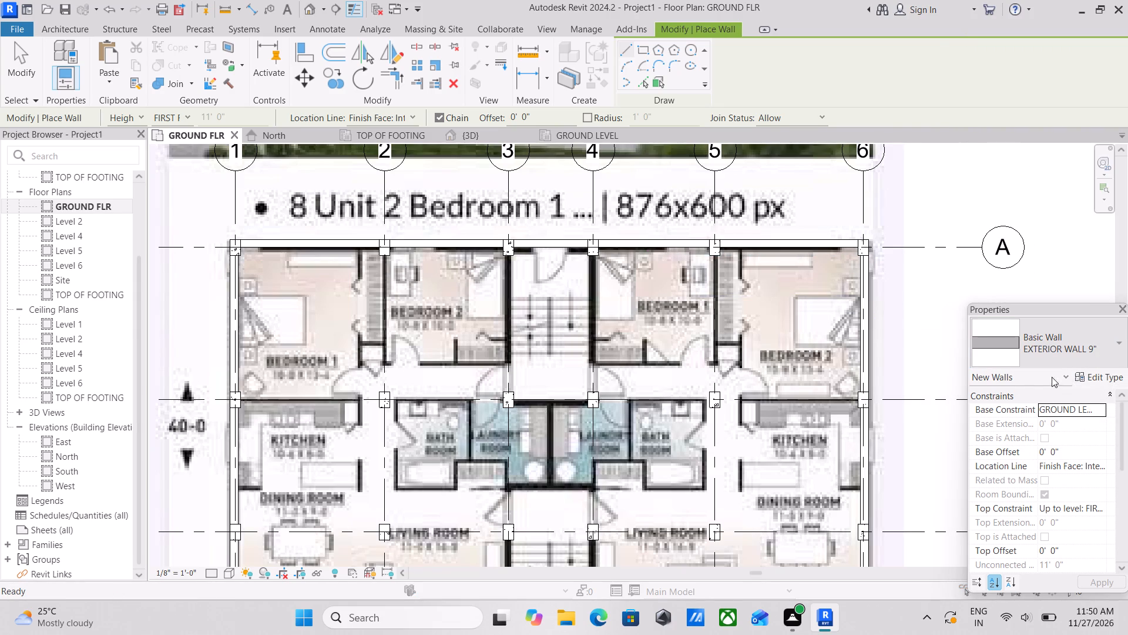
{"action": "left_click", "coordinate": [947, 146]}
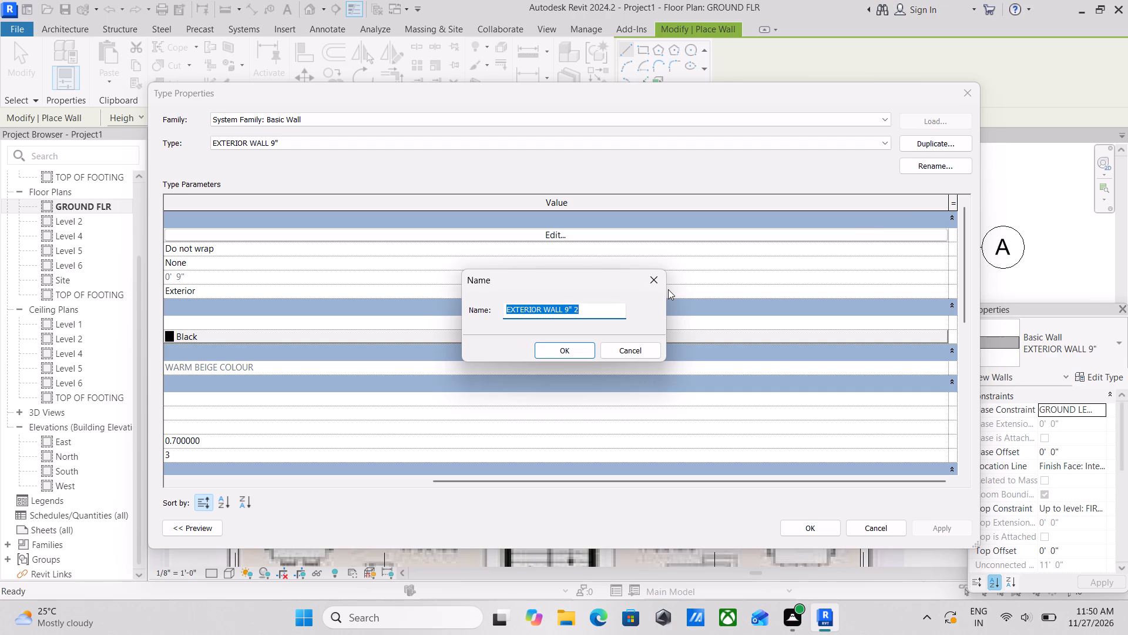
{"action": "type", "text": "INTERIOR"}
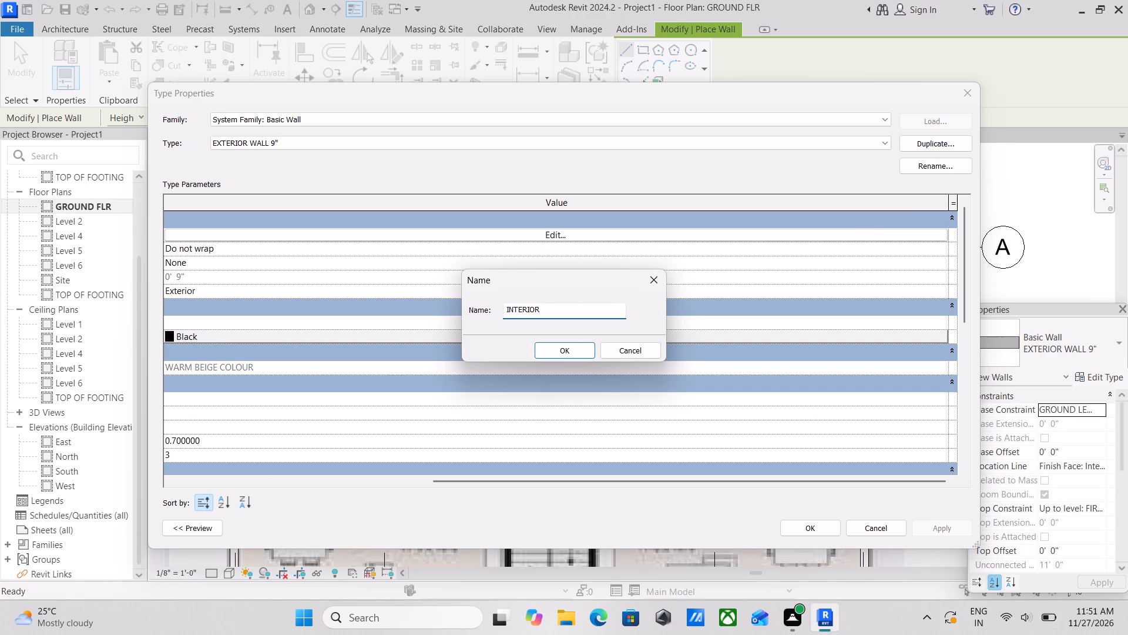
{"action": "key", "text": "space"}
{"action": "type", "text": "WALL 5"}
{"action": "key", "text": "shift+quotedbl"}
{"action": "left_click", "coordinate": [566, 355]}
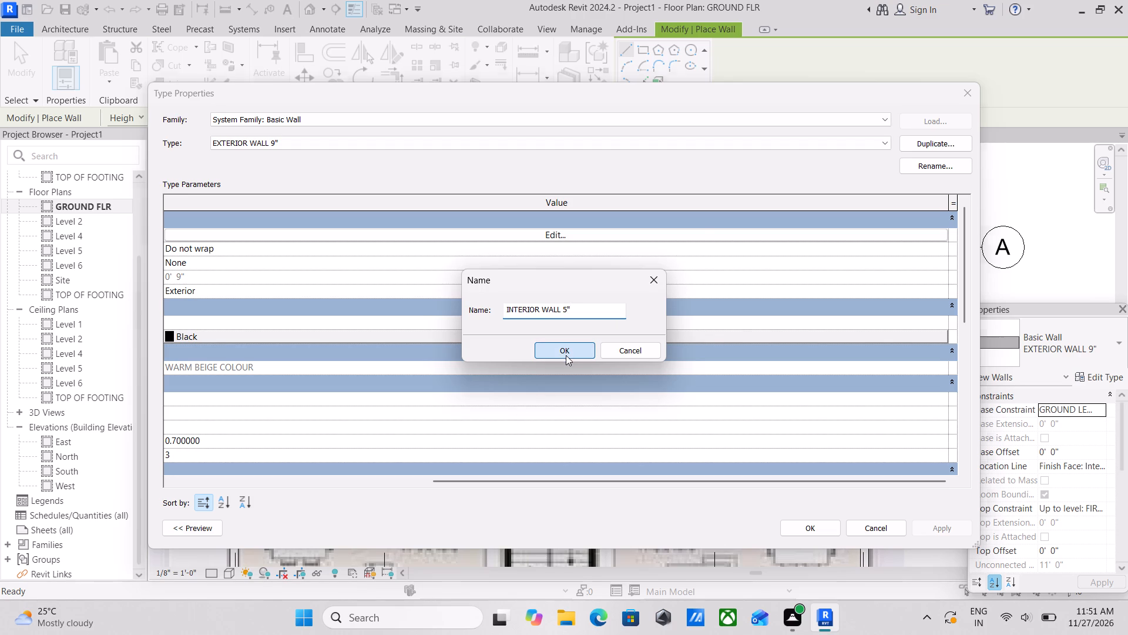
Set the INTERIOR WALL 5" type's structure layer thickness to 5" and apply the type for placement.
{"action": "left_click", "coordinate": [562, 238]}
{"action": "left_click", "coordinate": [564, 236]}
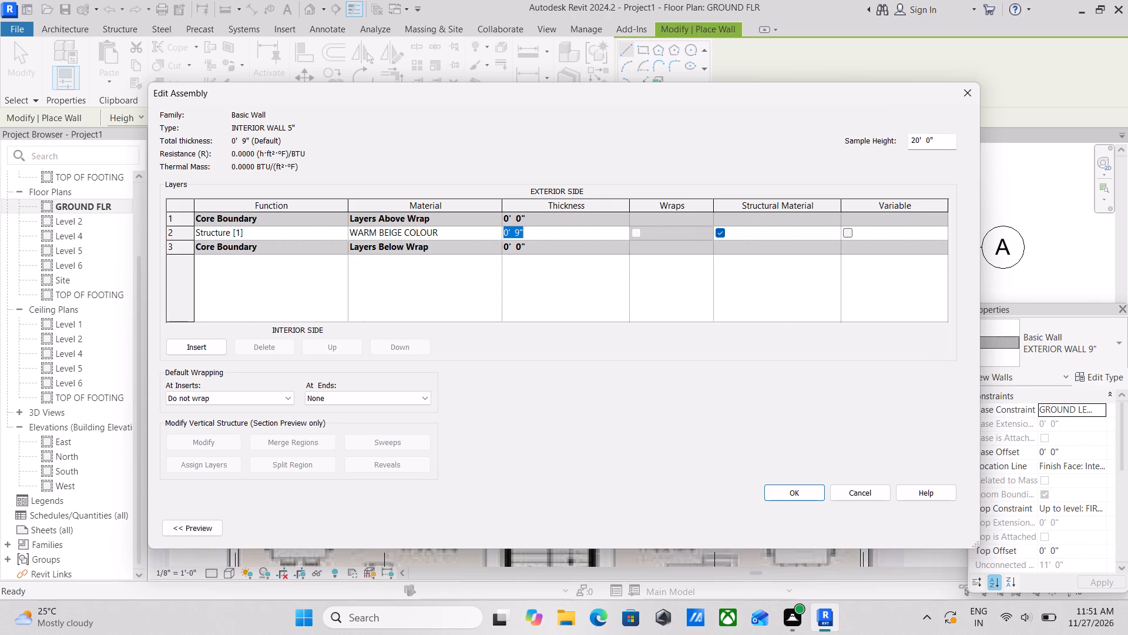
{"action": "key", "text": "5"}
{"action": "key", "text": "shift+quotedbl"}
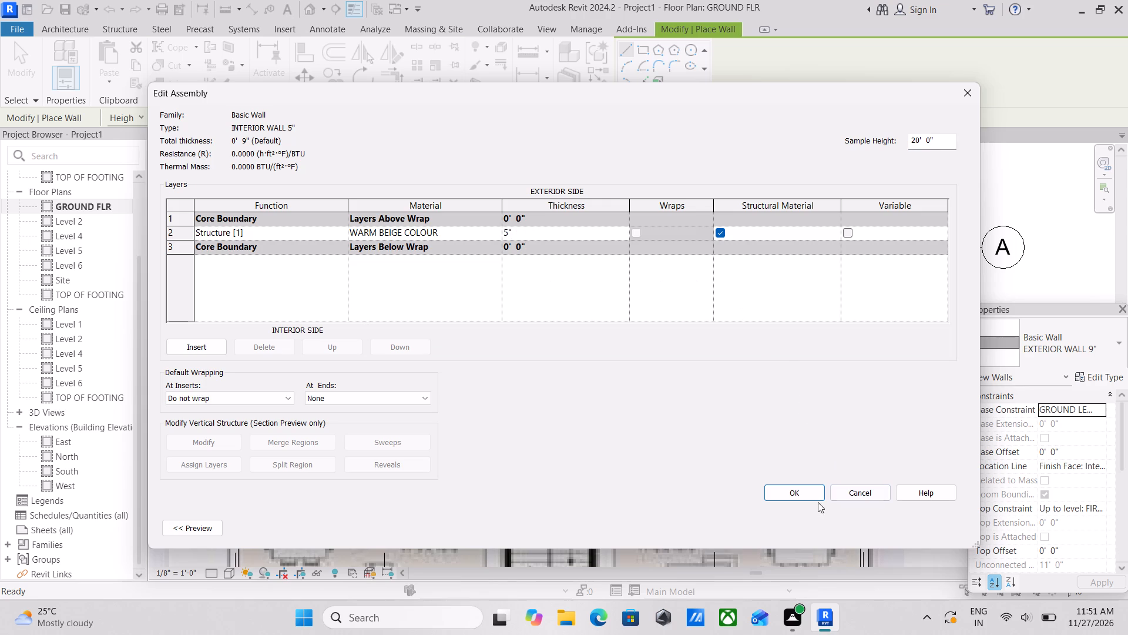
{"action": "left_click", "coordinate": [813, 491]}
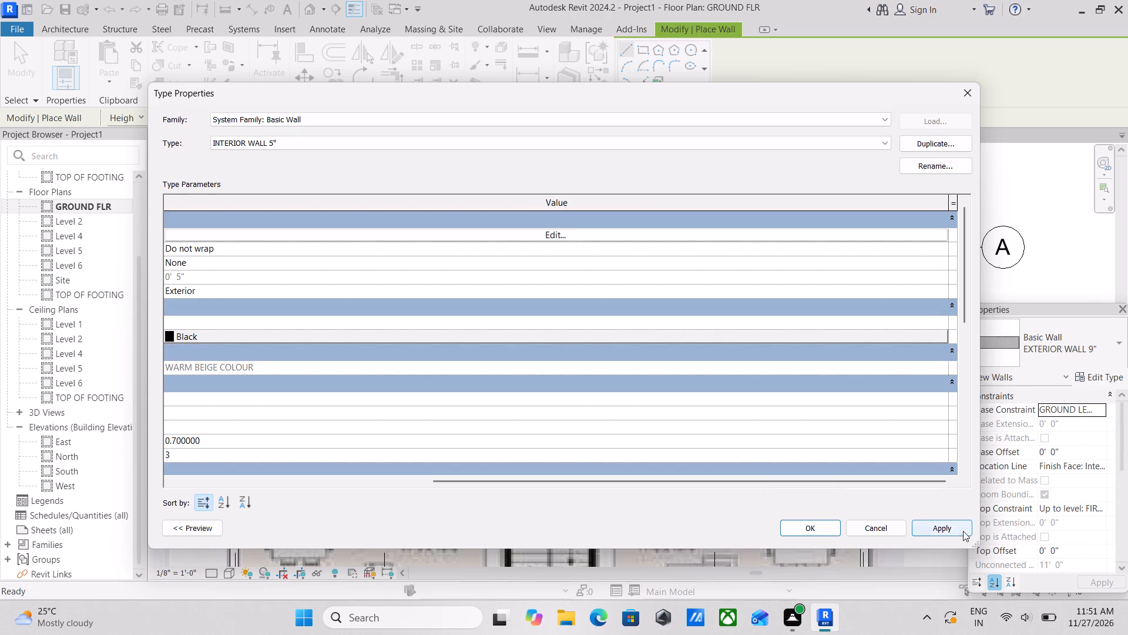
{"action": "left_click", "coordinate": [956, 523]}
{"action": "left_click", "coordinate": [799, 530]}
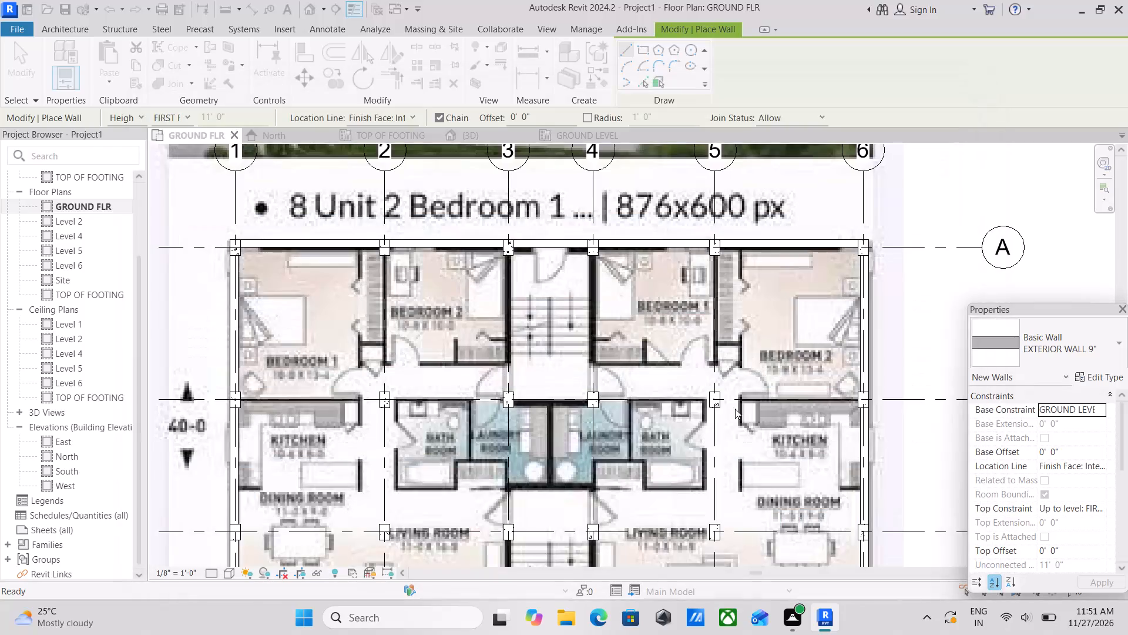
Draw an interior wall about 11'-5" long east from the grid 1/B column, between the west unit's Bedroom 1 and kitchen.
{"action": "scroll", "coordinate": [650, 339], "scroll_direction": "up", "scroll_amount": 2}
{"action": "scroll", "coordinate": [340, 321], "scroll_direction": "up", "scroll_amount": 2}
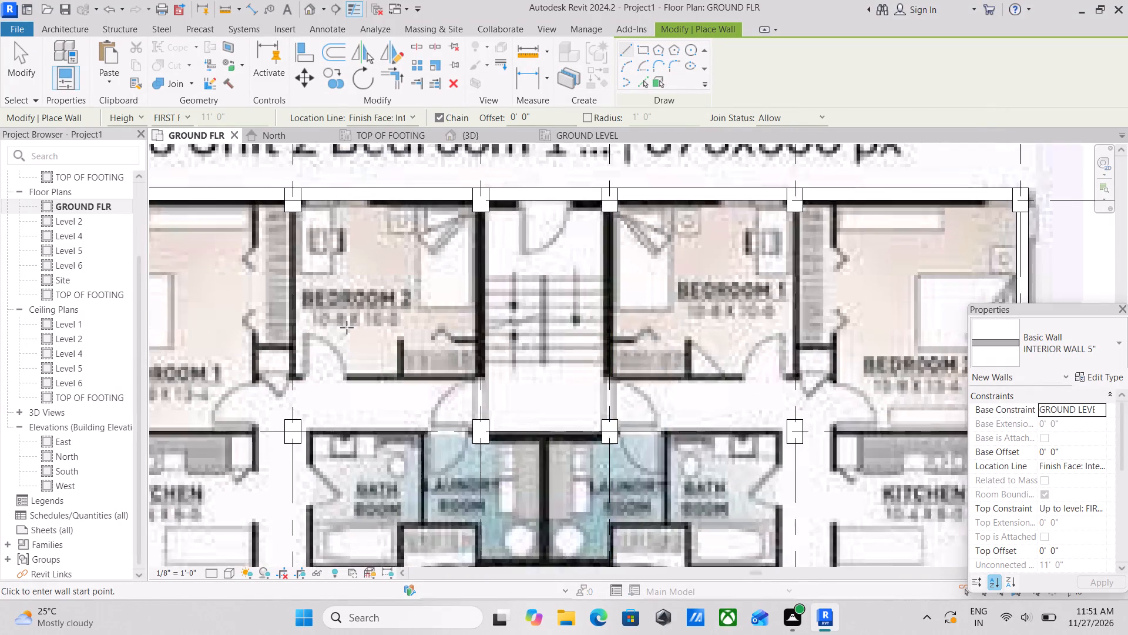
{"action": "scroll", "coordinate": [357, 324], "scroll_direction": "down", "scroll_amount": 1}
{"action": "middle_click_drag", "start_coordinate": [358, 324], "coordinate": [642, 323]}
{"action": "scroll", "coordinate": [391, 474], "scroll_direction": "up", "scroll_amount": 3}
{"action": "scroll", "coordinate": [354, 426], "scroll_direction": "up", "scroll_amount": 3}
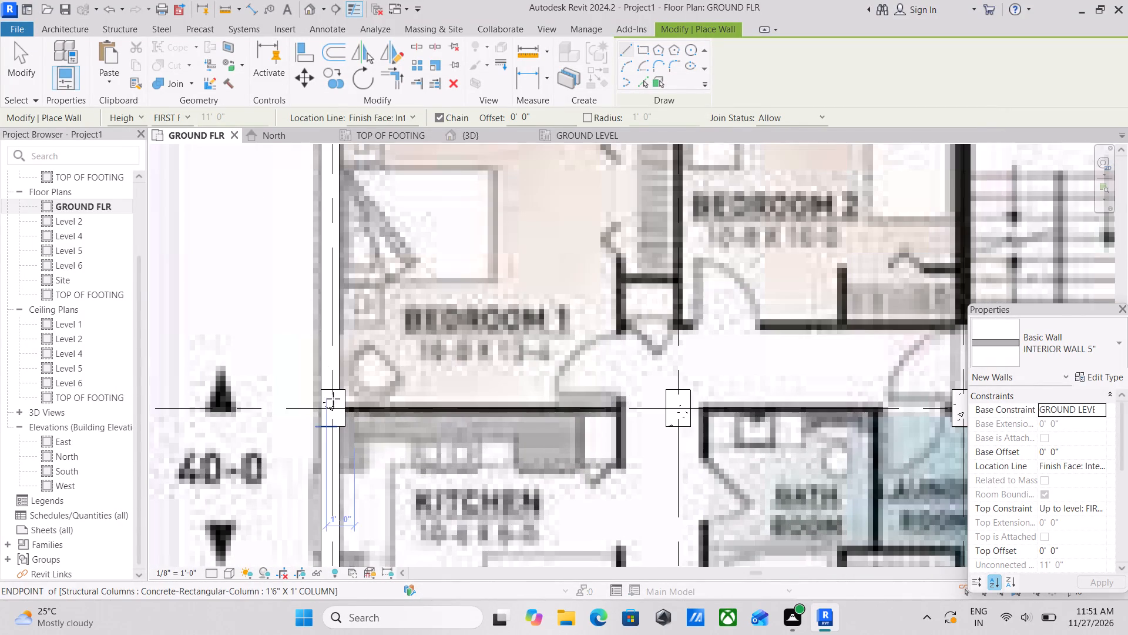
{"action": "left_click", "coordinate": [343, 407]}
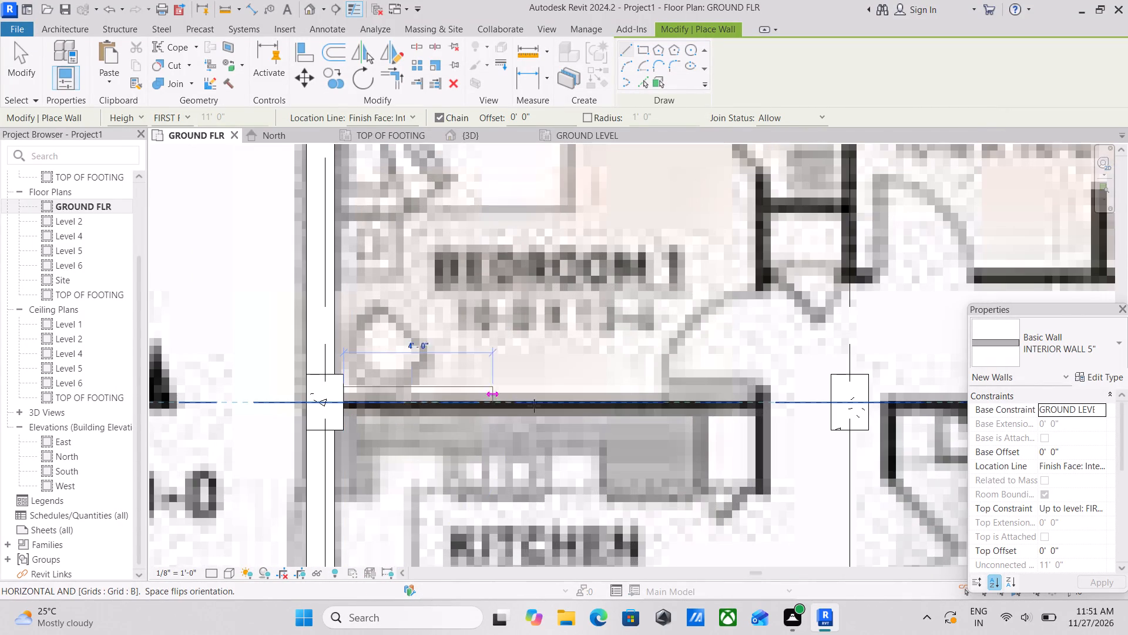
{"action": "middle_click_drag", "start_coordinate": [568, 409], "coordinate": [459, 409]}
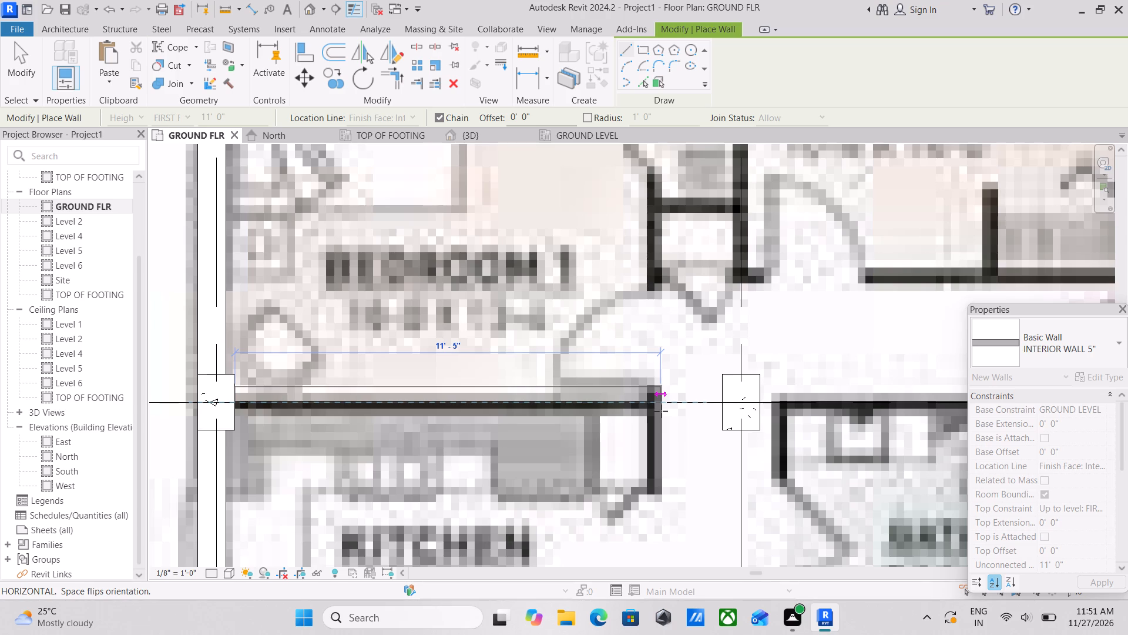
{"action": "left_click", "coordinate": [661, 411]}
{"action": "key", "text": "Escape"}
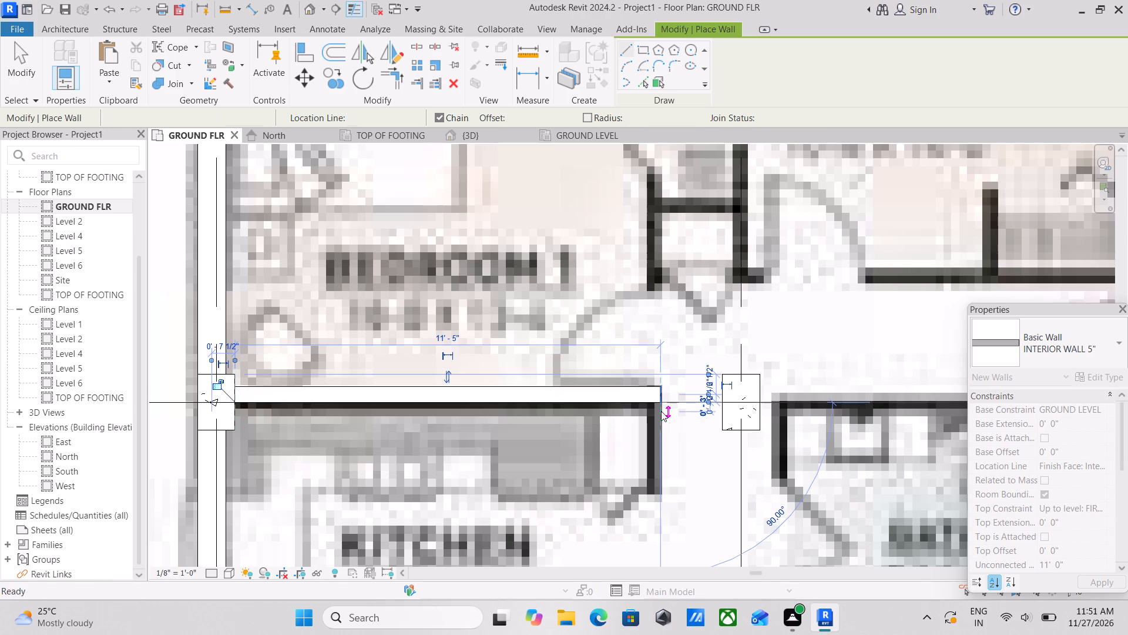
Draw an interior wall about 14'-2" long south from the north exterior wall along Bedroom 1's east side to the kitchen partition, flipped onto the plan line.
{"action": "scroll", "coordinate": [673, 374], "scroll_direction": "down", "scroll_amount": 1}
{"action": "middle_click_drag", "start_coordinate": [640, 358], "coordinate": [642, 518]}
{"action": "middle_click_drag", "start_coordinate": [644, 349], "coordinate": [642, 517]}
{"action": "scroll", "coordinate": [635, 240], "scroll_direction": "up", "scroll_amount": 1}
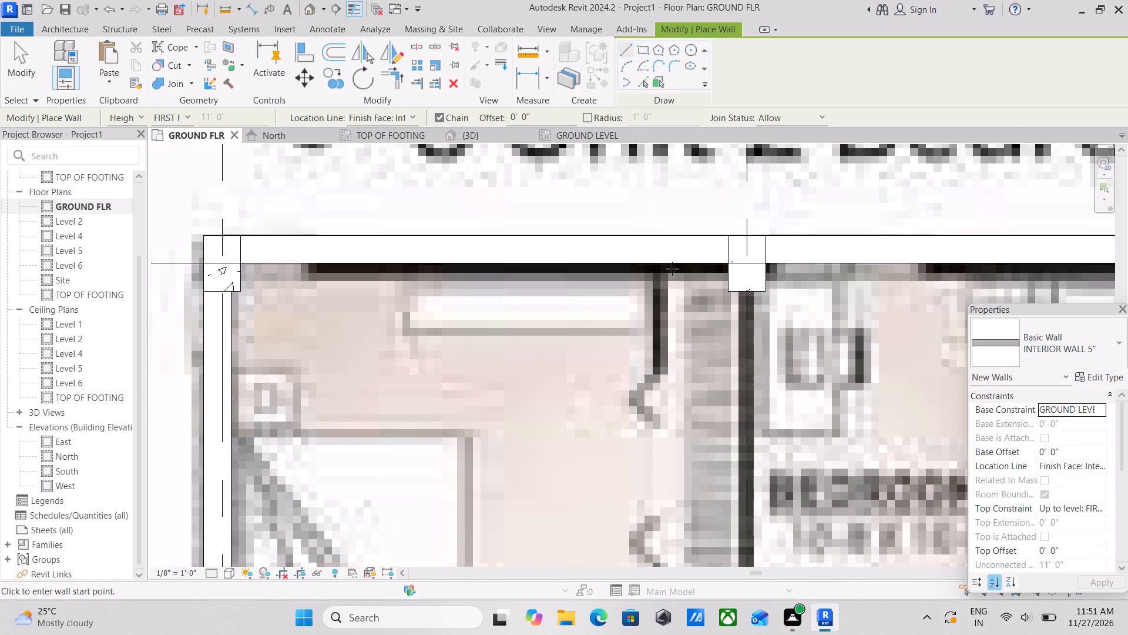
{"action": "left_click", "coordinate": [669, 260]}
{"action": "middle_click_drag", "start_coordinate": [662, 379], "coordinate": [637, 249]}
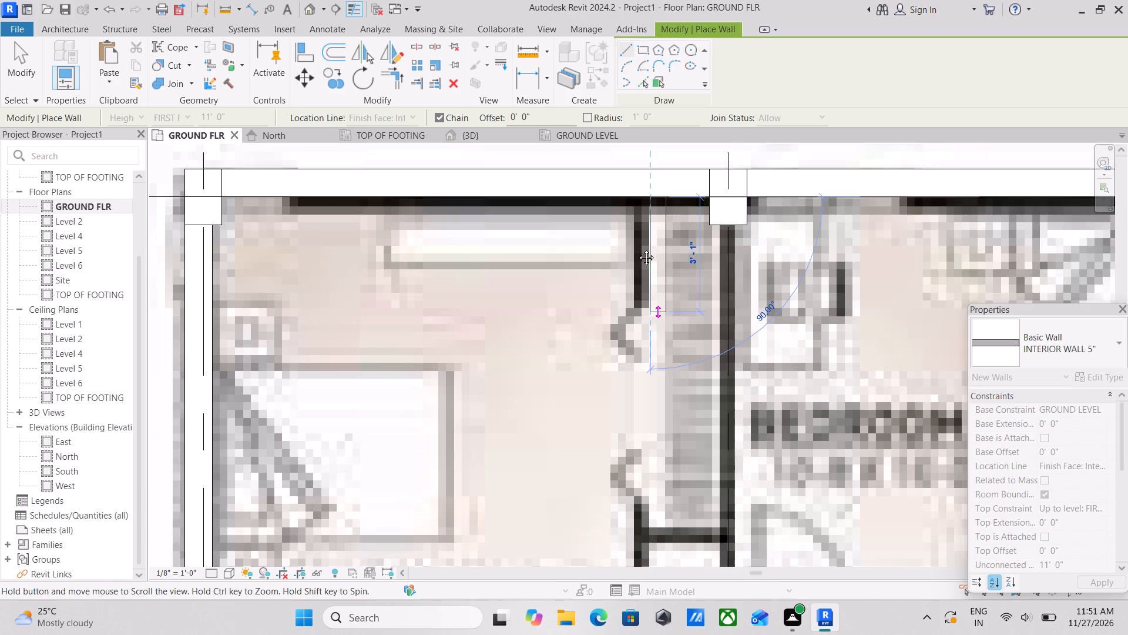
{"action": "middle_click_drag", "start_coordinate": [637, 249], "coordinate": [637, 243]}
{"action": "middle_click_drag", "start_coordinate": [655, 493], "coordinate": [622, 270]}
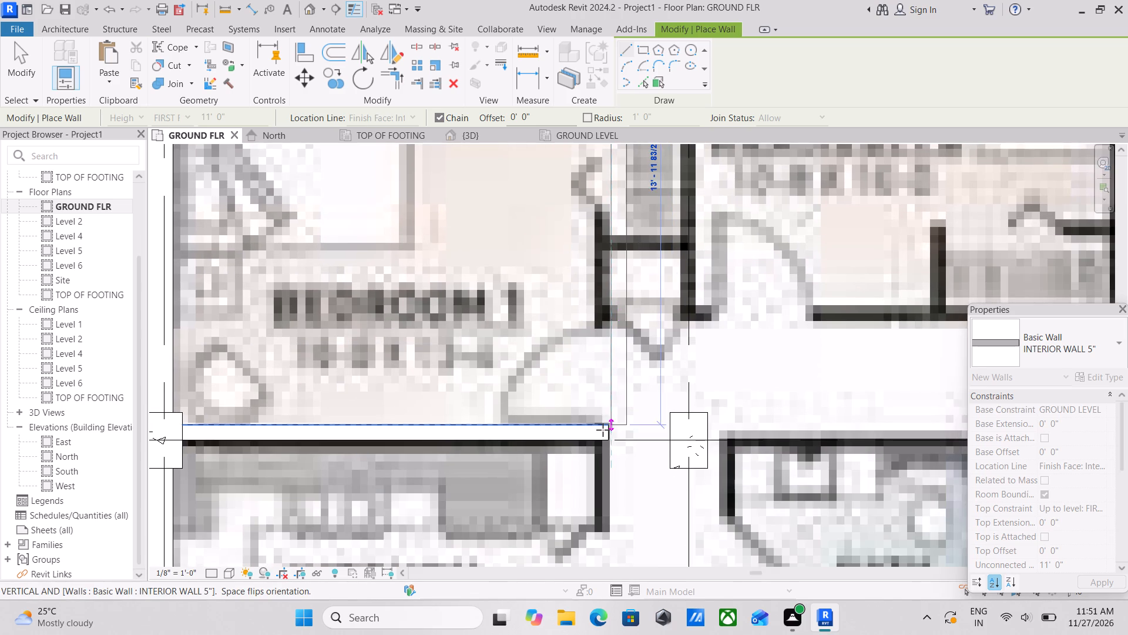
{"action": "key", "text": "space"}
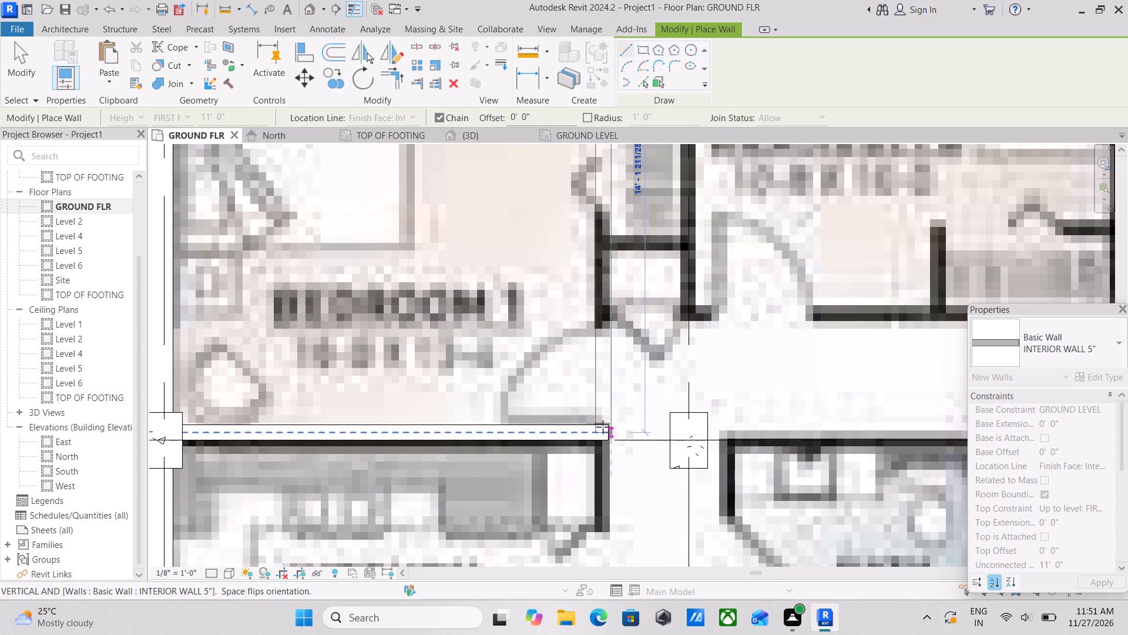
{"action": "left_click", "coordinate": [606, 435]}
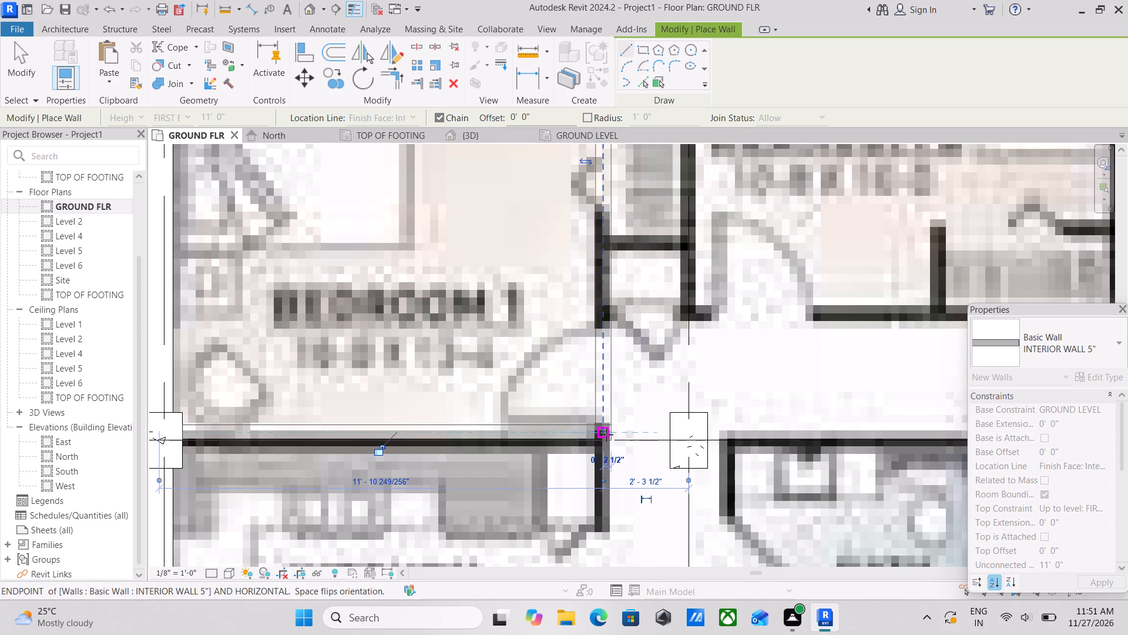
{"action": "key", "text": "Escape"}
Draw an interior wall about 1'-10" long east from Bedroom 1's east wall across the closet's south end, flipped south, and end wall placement.
{"action": "scroll", "coordinate": [611, 407], "scroll_direction": "down", "scroll_amount": 3}
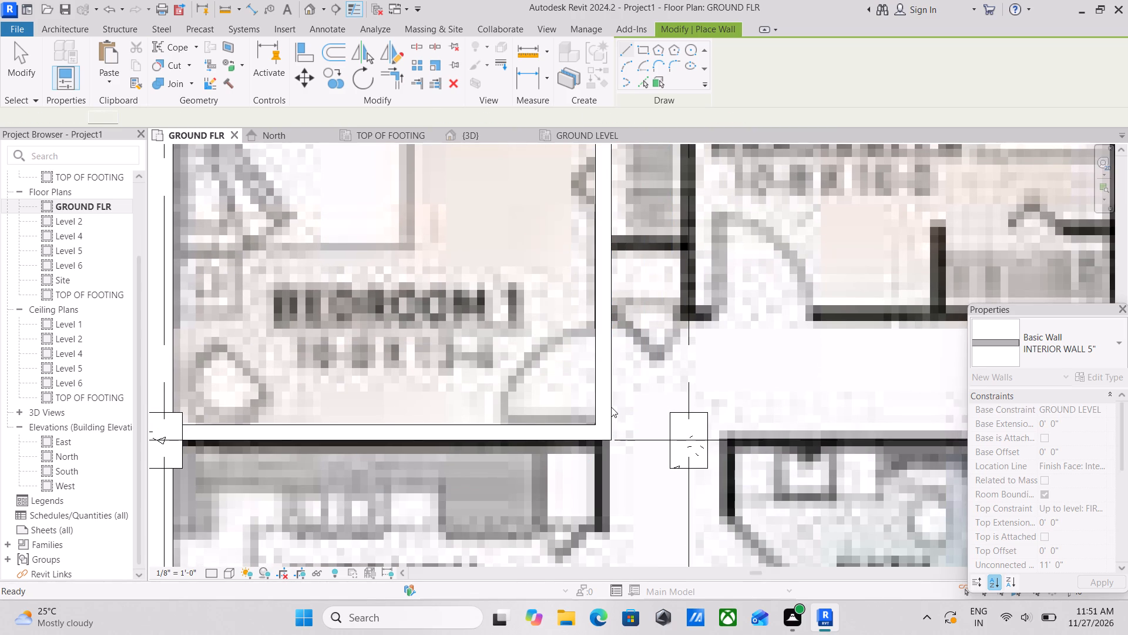
{"action": "scroll", "coordinate": [498, 411], "scroll_direction": "down", "scroll_amount": 1}
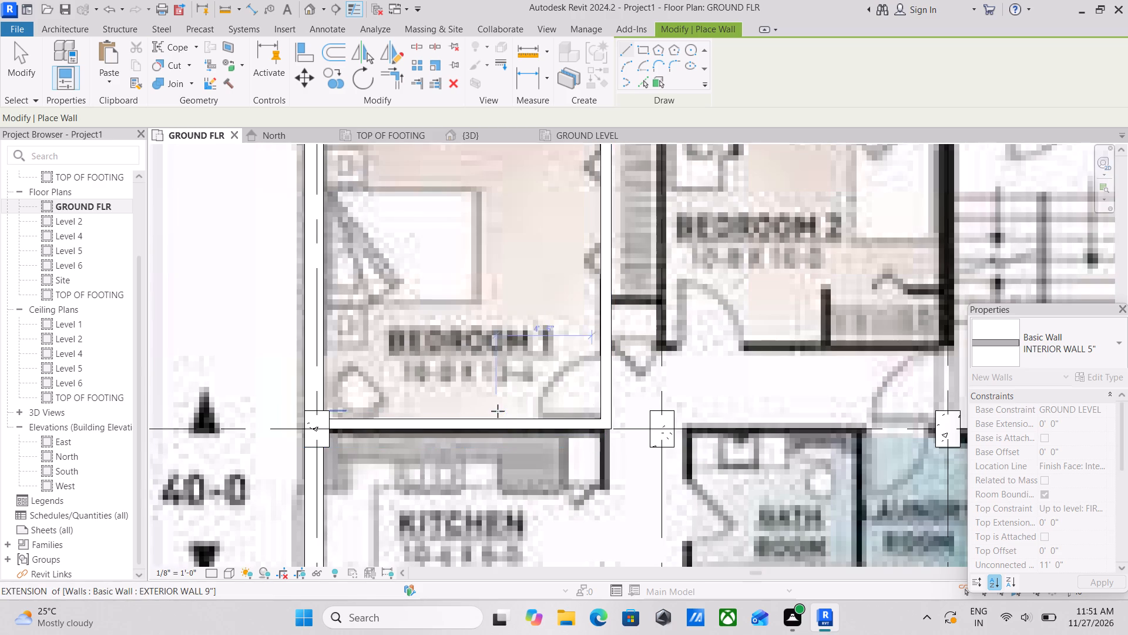
{"action": "scroll", "coordinate": [498, 411], "scroll_direction": "down", "scroll_amount": 1}
{"action": "middle_click_drag", "start_coordinate": [498, 411], "coordinate": [505, 332]}
{"action": "scroll", "coordinate": [382, 396], "scroll_direction": "down", "scroll_amount": 1}
{"action": "middle_click_drag", "start_coordinate": [386, 399], "coordinate": [406, 298]}
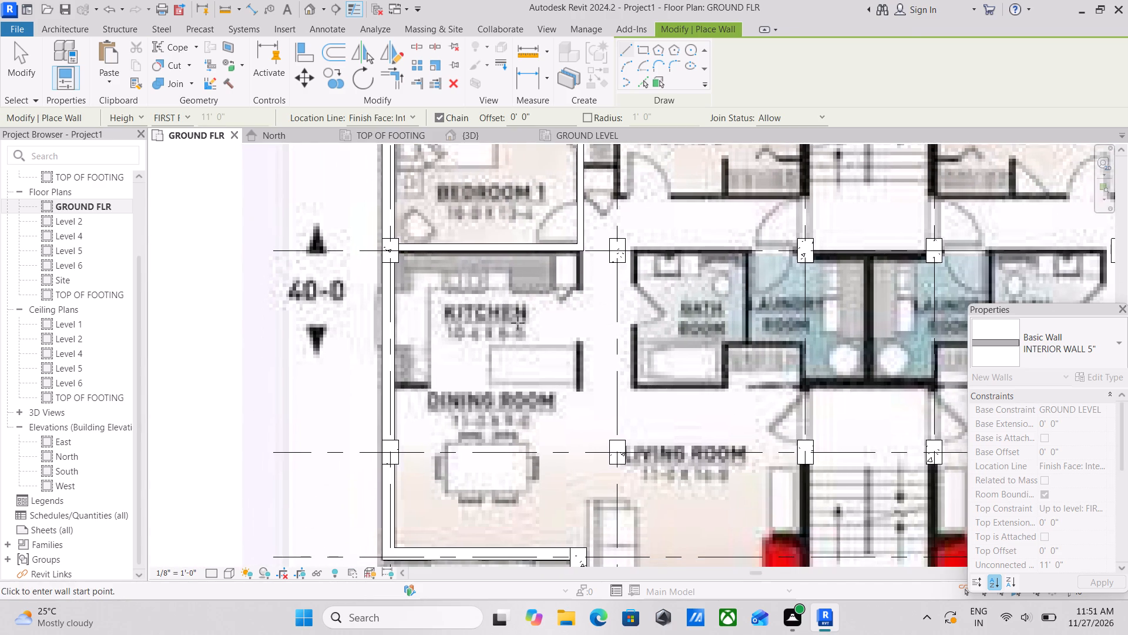
{"action": "scroll", "coordinate": [533, 340], "scroll_direction": "down", "scroll_amount": 1}
{"action": "middle_click_drag", "start_coordinate": [533, 340], "coordinate": [526, 455]}
{"action": "middle_click_drag", "start_coordinate": [597, 265], "coordinate": [602, 396]}
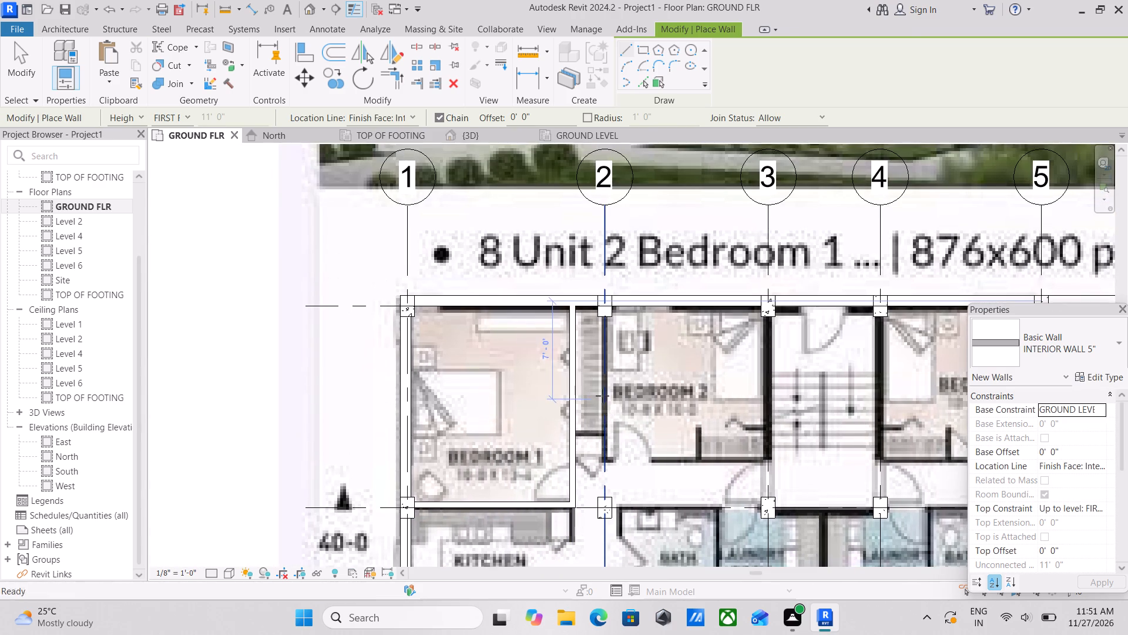
{"action": "scroll", "coordinate": [589, 416], "scroll_direction": "up", "scroll_amount": 10}
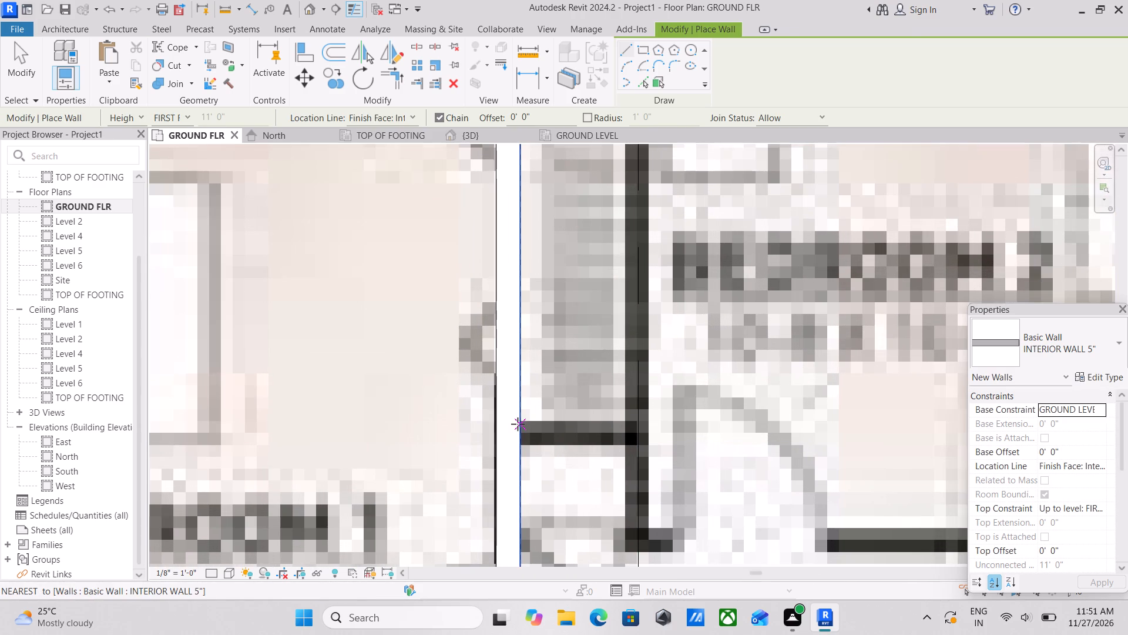
{"action": "left_click", "coordinate": [516, 423]}
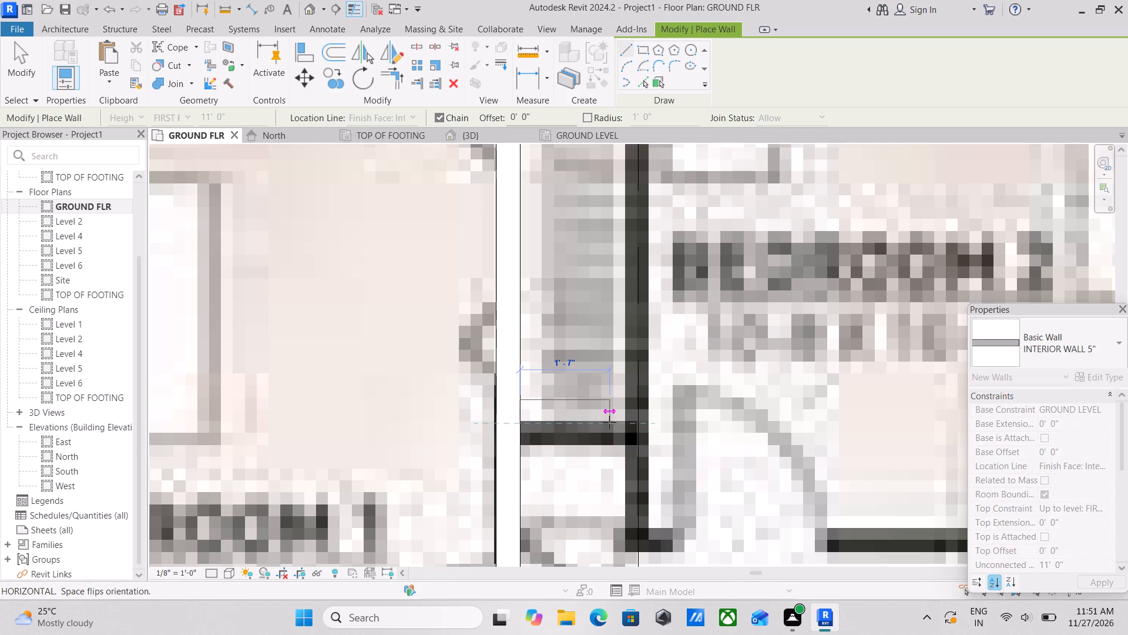
{"action": "key", "text": "space"}
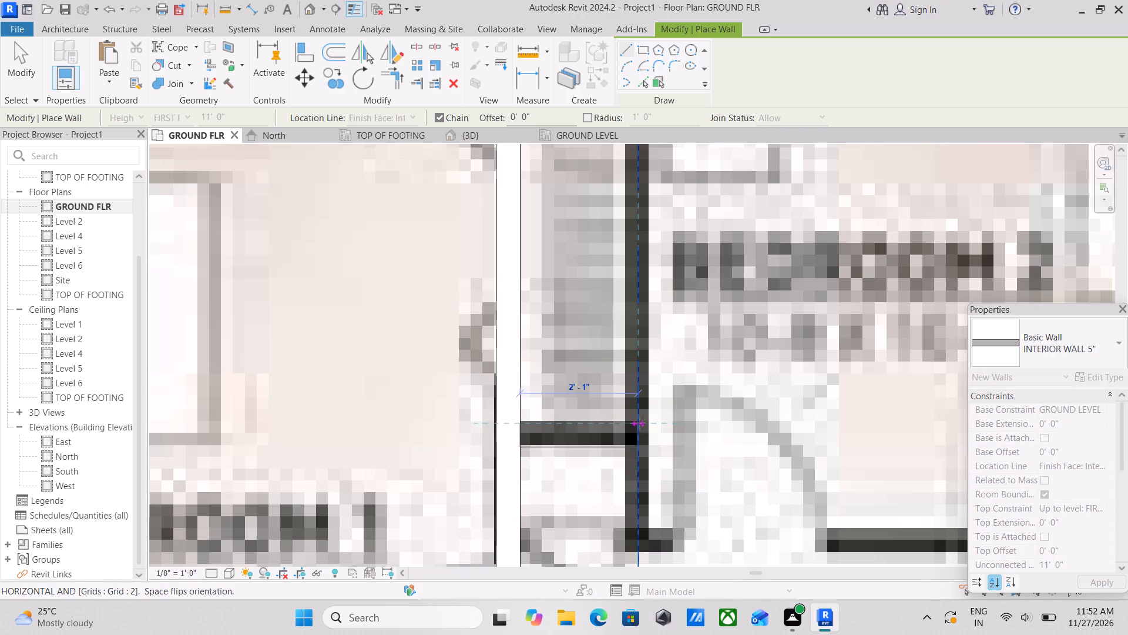
{"action": "scroll", "coordinate": [638, 423], "scroll_direction": "up", "scroll_amount": 2}
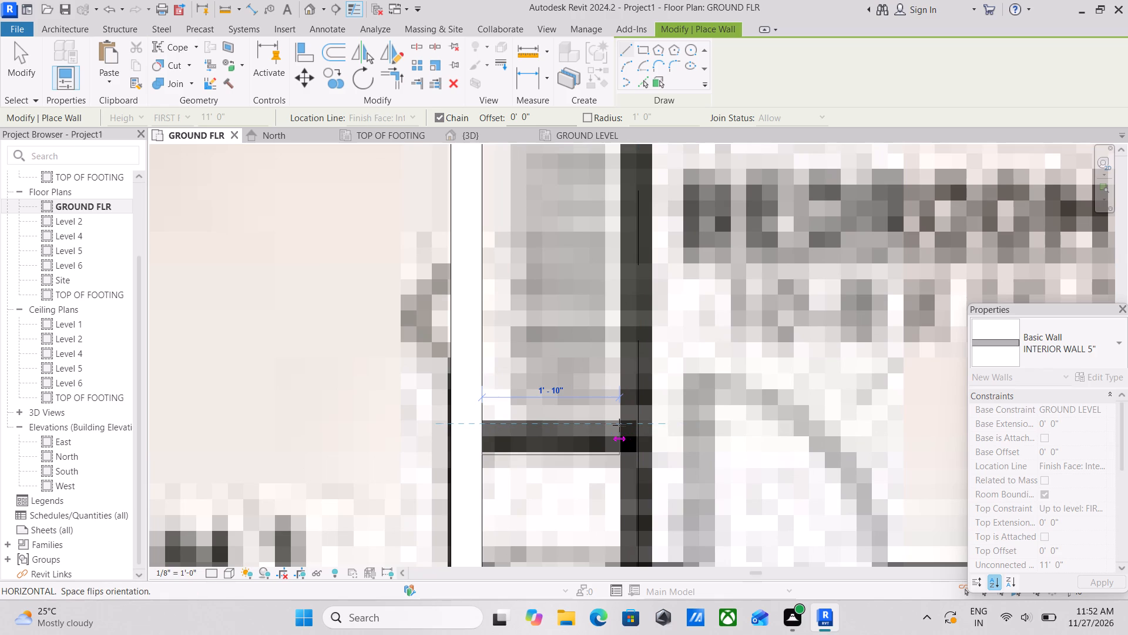
{"action": "left_click", "coordinate": [619, 425]}
{"action": "key", "text": "Escape"}
{"action": "key", "text": "Escape"}
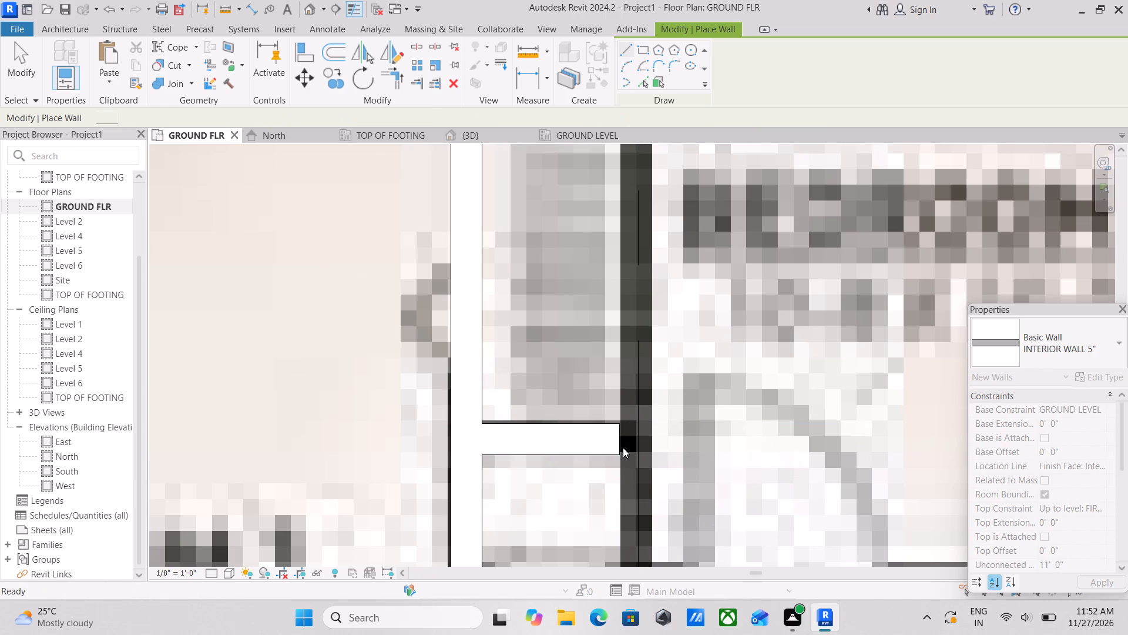
{"action": "key", "text": "Escape"}
{"action": "left_click", "coordinate": [606, 451]}
{"action": "key", "text": "Escape"}
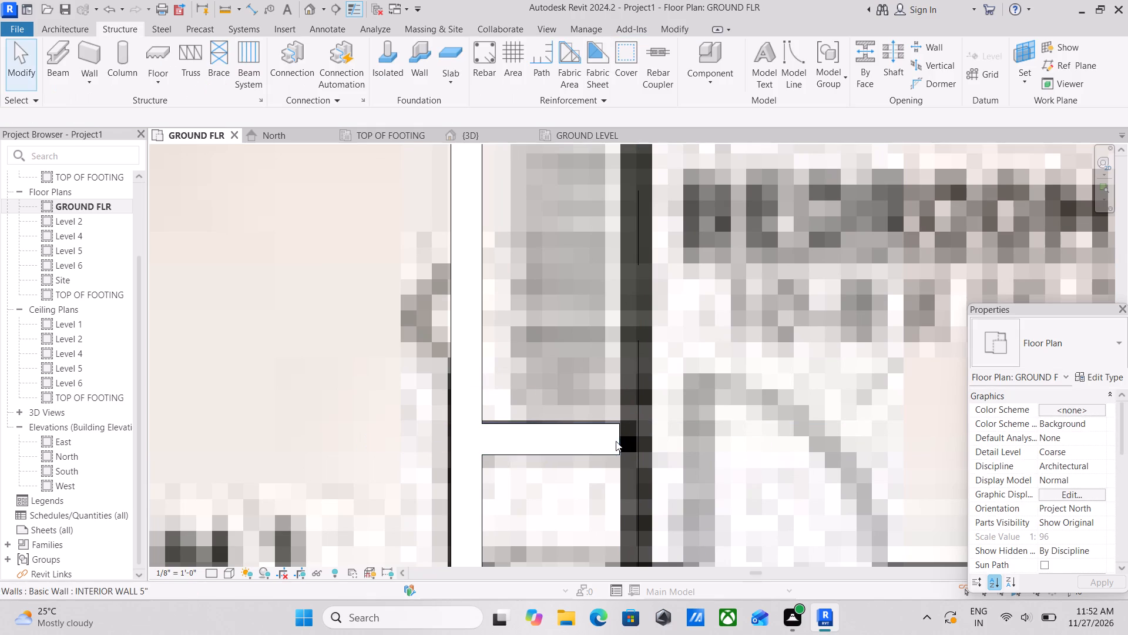
Nudge the short wall across the south end of Bedroom 1's closet slightly north onto the plan line.
{"action": "key", "text": "Escape"}
{"action": "left_click", "coordinate": [619, 427]}
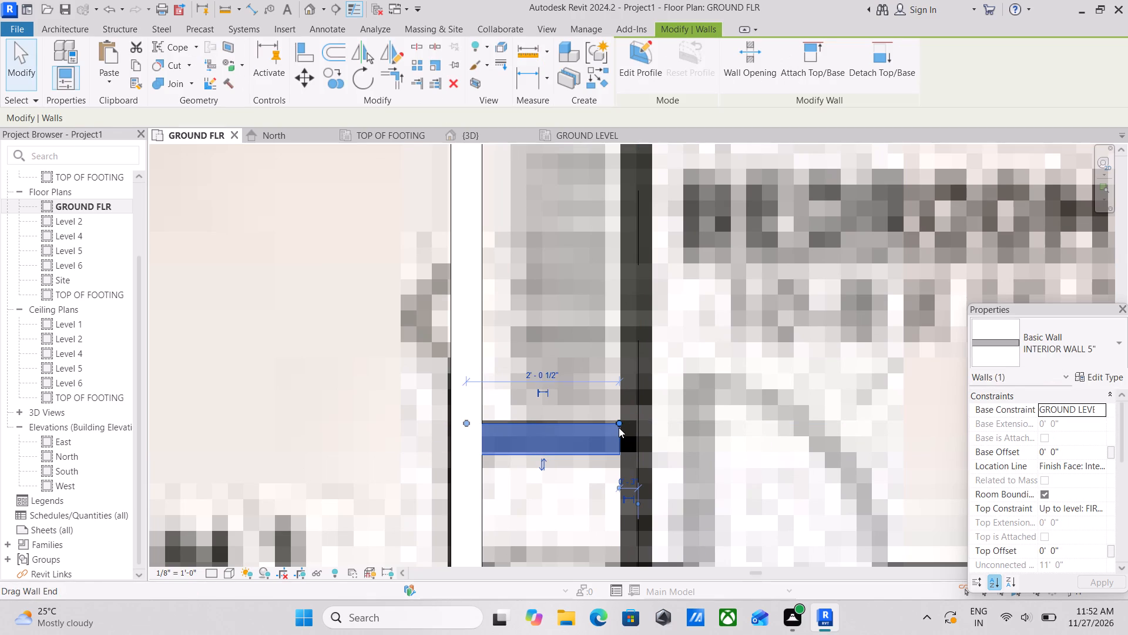
{"action": "key", "text": "Up"}
{"action": "key", "text": "Escape"}
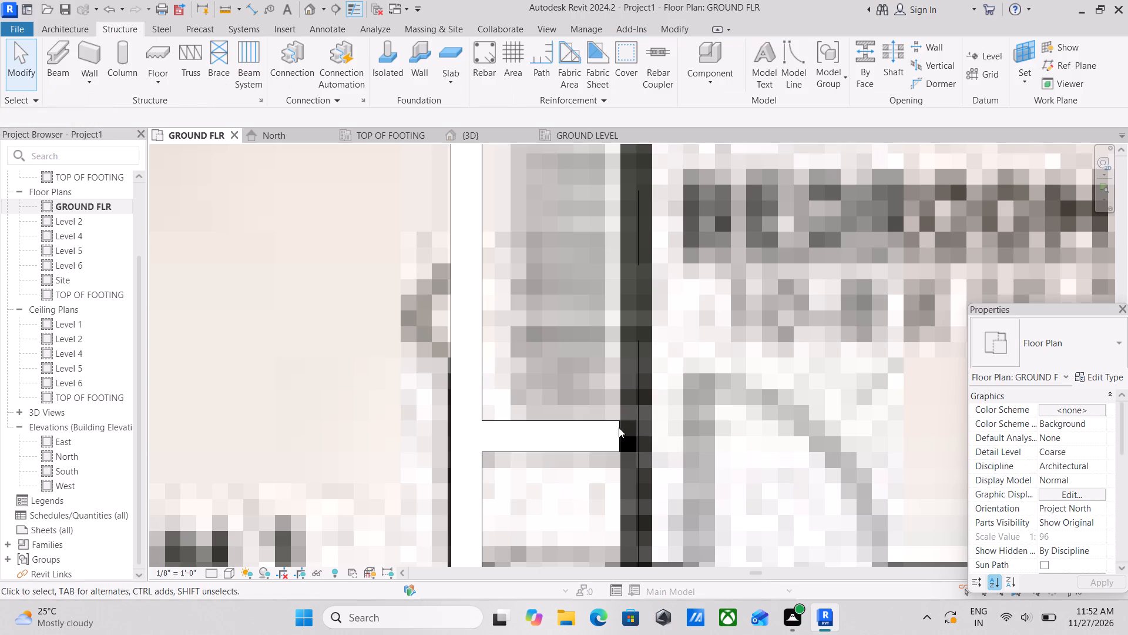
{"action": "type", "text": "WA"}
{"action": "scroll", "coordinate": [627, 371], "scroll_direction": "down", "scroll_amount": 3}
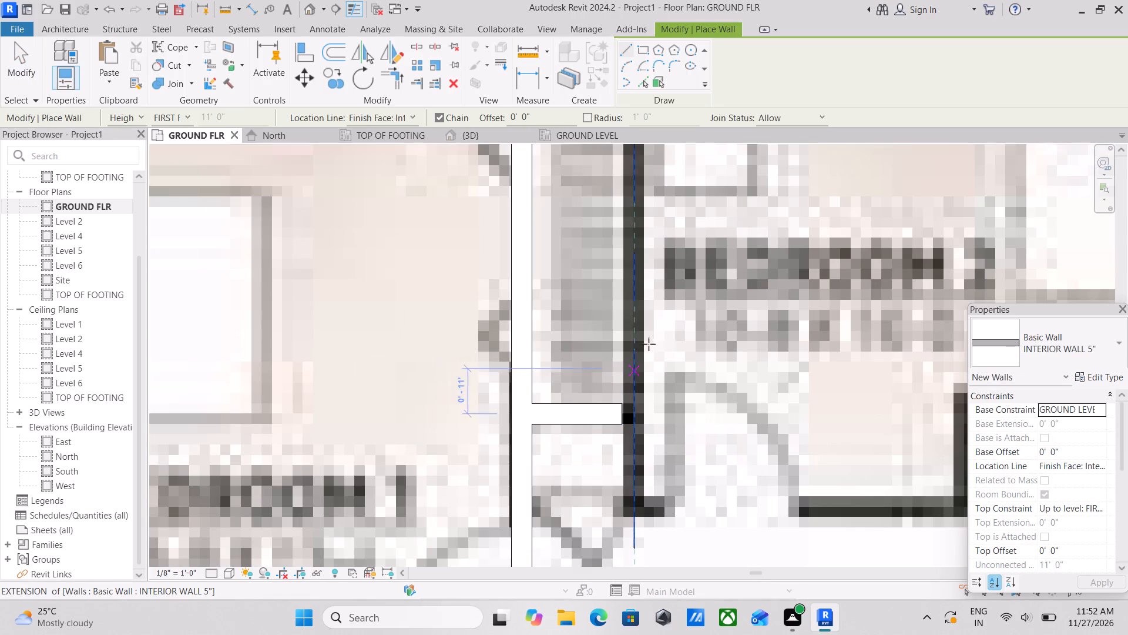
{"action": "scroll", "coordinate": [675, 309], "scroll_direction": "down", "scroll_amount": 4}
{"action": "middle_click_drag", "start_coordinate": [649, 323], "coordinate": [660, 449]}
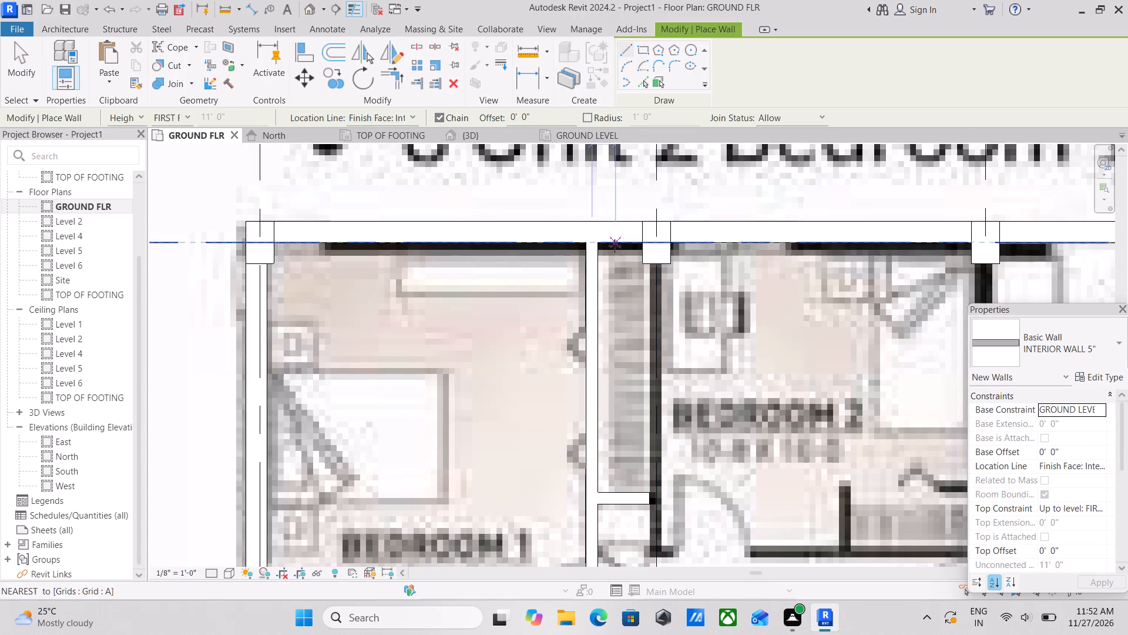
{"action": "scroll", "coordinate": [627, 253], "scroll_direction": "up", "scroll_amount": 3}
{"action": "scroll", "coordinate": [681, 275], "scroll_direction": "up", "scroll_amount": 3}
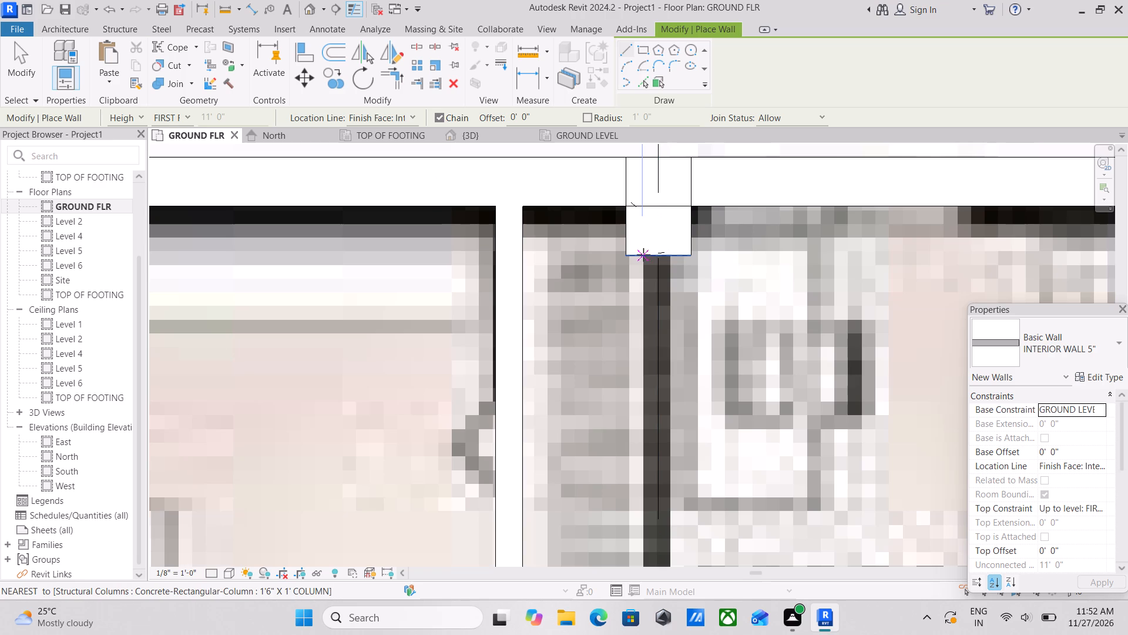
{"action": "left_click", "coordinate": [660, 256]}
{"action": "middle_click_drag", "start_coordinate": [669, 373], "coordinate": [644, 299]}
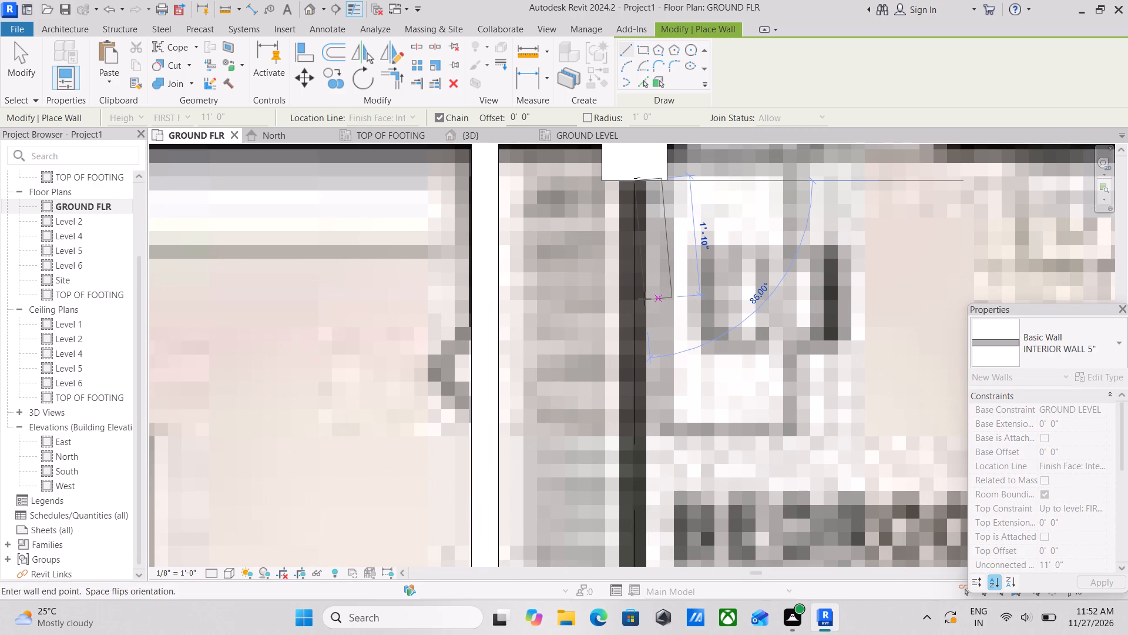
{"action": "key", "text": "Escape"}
Draw an INTERIOR WALL 5" south from the grid 2/A column's south face along Bedroom 2's west side to the corridor line, flipped onto the plan line.
{"action": "scroll", "coordinate": [625, 246], "scroll_direction": "up", "scroll_amount": 1}
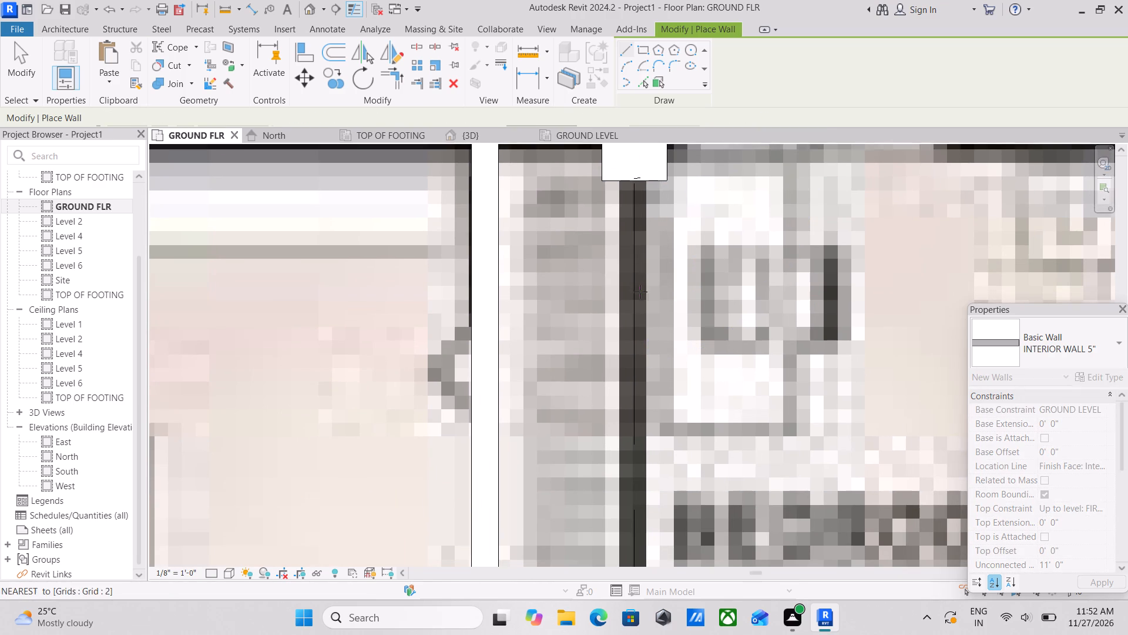
{"action": "middle_click_drag", "start_coordinate": [640, 292], "coordinate": [664, 363]}
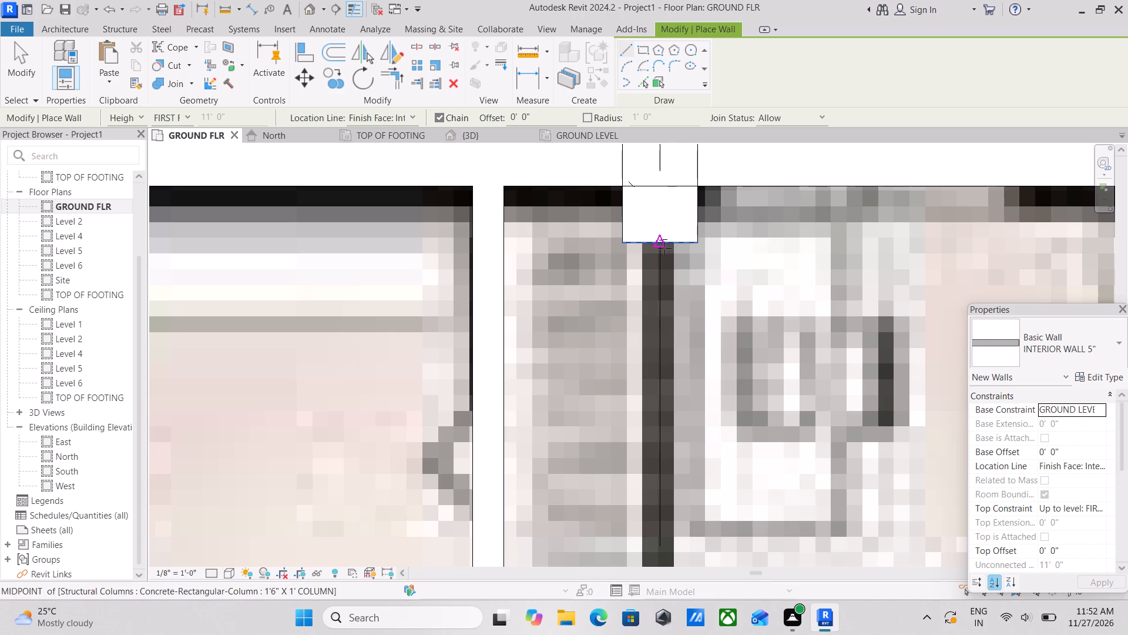
{"action": "scroll", "coordinate": [653, 229], "scroll_direction": "up", "scroll_amount": 2}
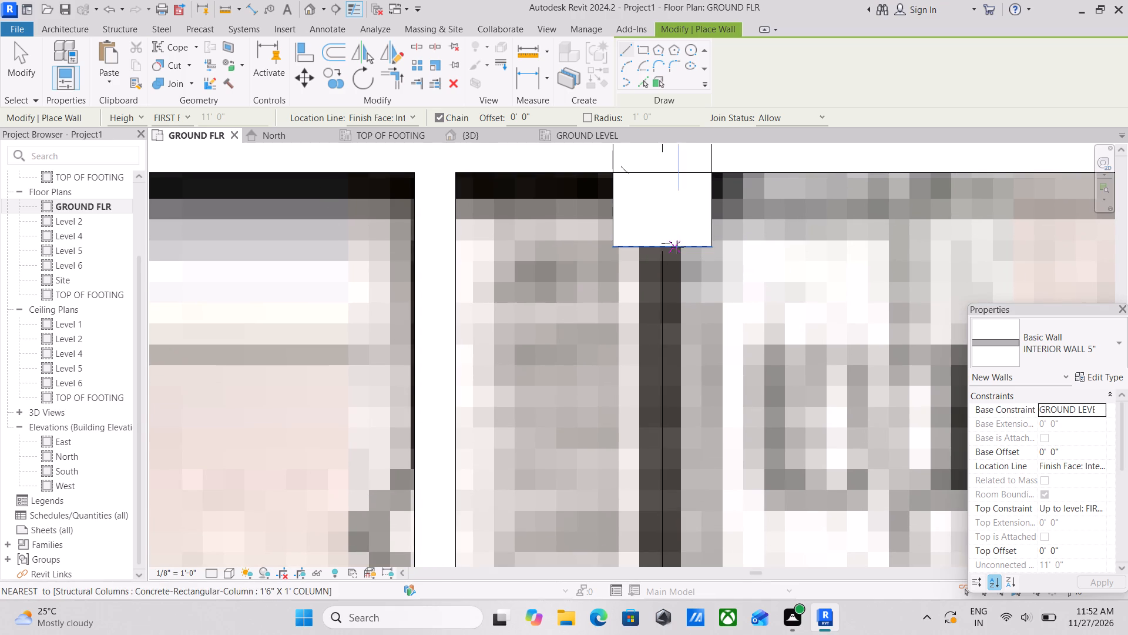
{"action": "left_click", "coordinate": [677, 247]}
{"action": "middle_click_drag", "start_coordinate": [681, 372], "coordinate": [656, 269]}
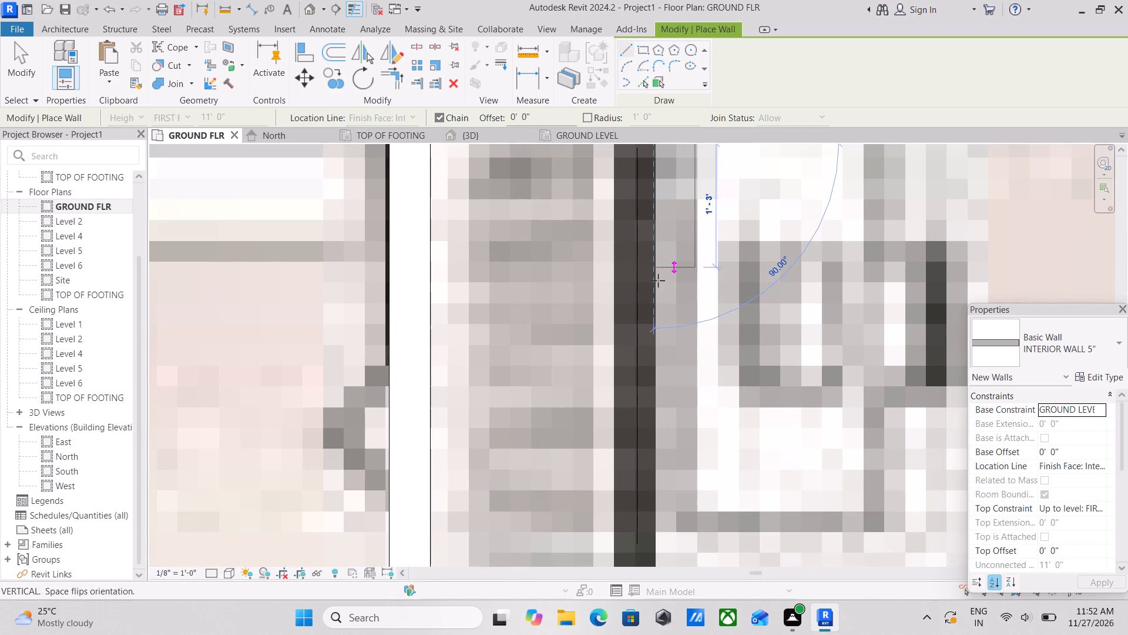
{"action": "key", "text": "space"}
{"action": "middle_click_drag", "start_coordinate": [661, 379], "coordinate": [636, 219]}
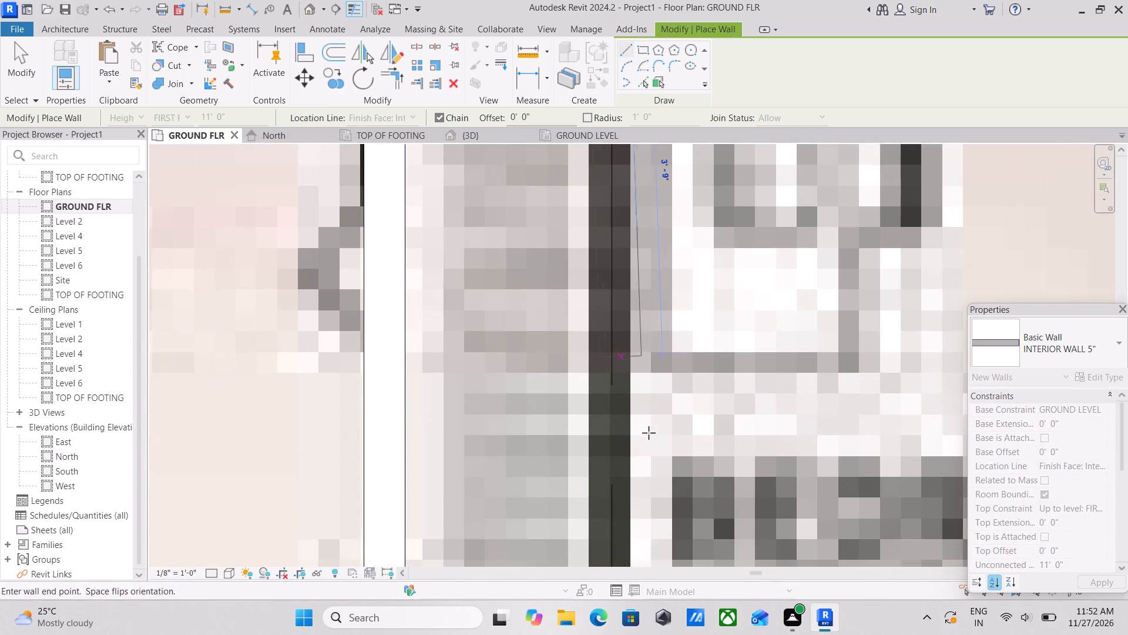
{"action": "middle_click_drag", "start_coordinate": [649, 433], "coordinate": [627, 245]}
{"action": "scroll", "coordinate": [605, 396], "scroll_direction": "down", "scroll_amount": 2}
{"action": "middle_click_drag", "start_coordinate": [605, 396], "coordinate": [599, 267]}
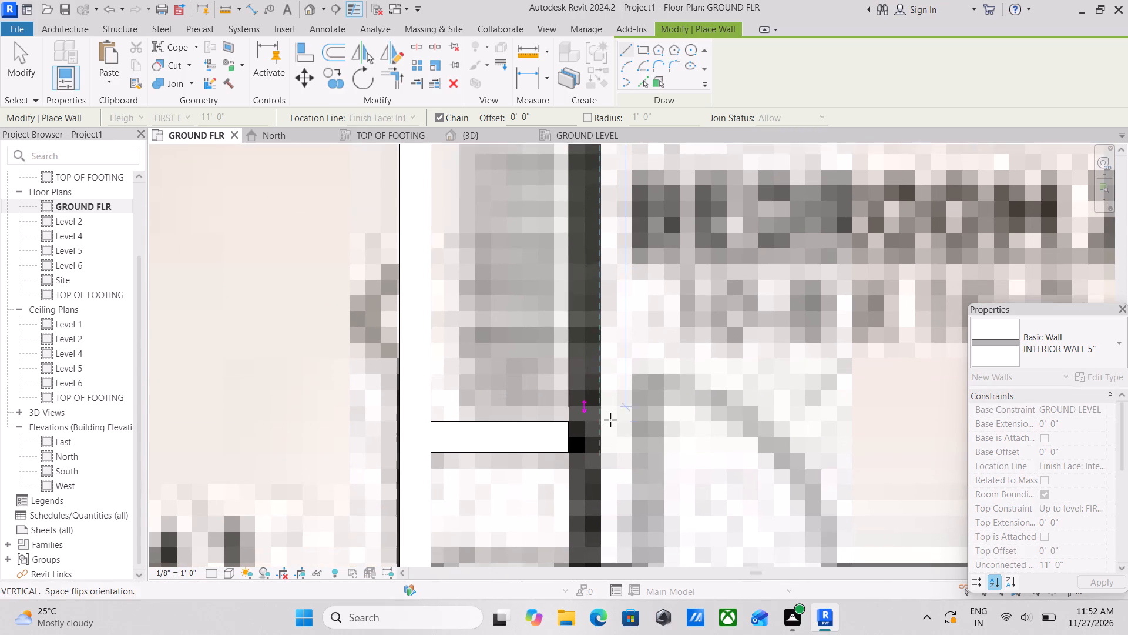
{"action": "scroll", "coordinate": [610, 420], "scroll_direction": "down", "scroll_amount": 1}
{"action": "middle_click_drag", "start_coordinate": [610, 420], "coordinate": [592, 288]}
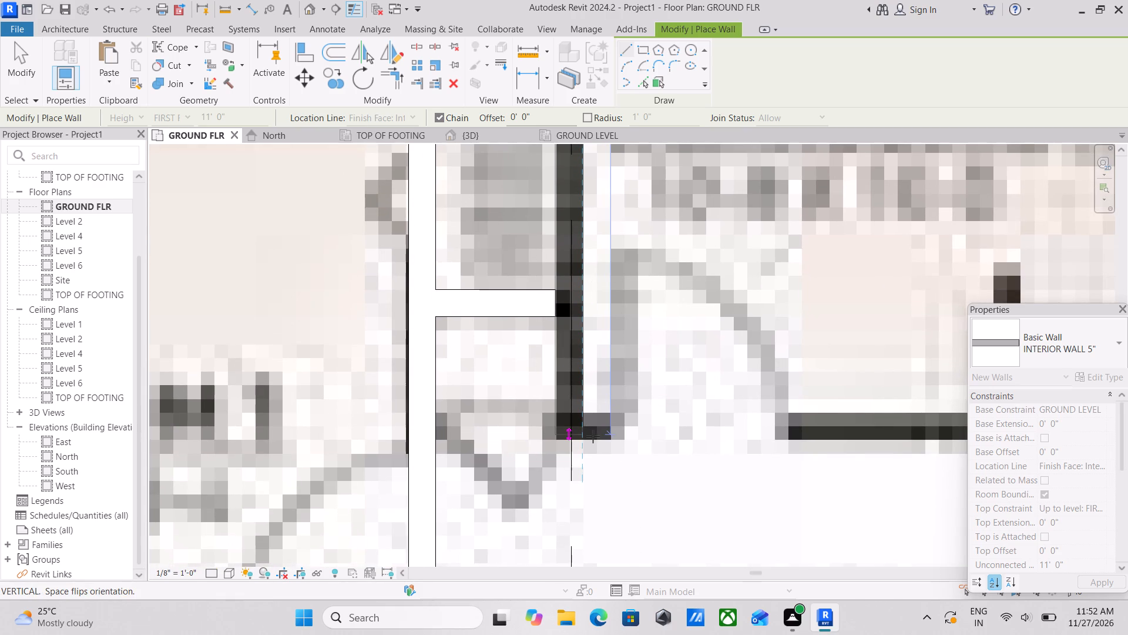
{"action": "left_click", "coordinate": [593, 436]}
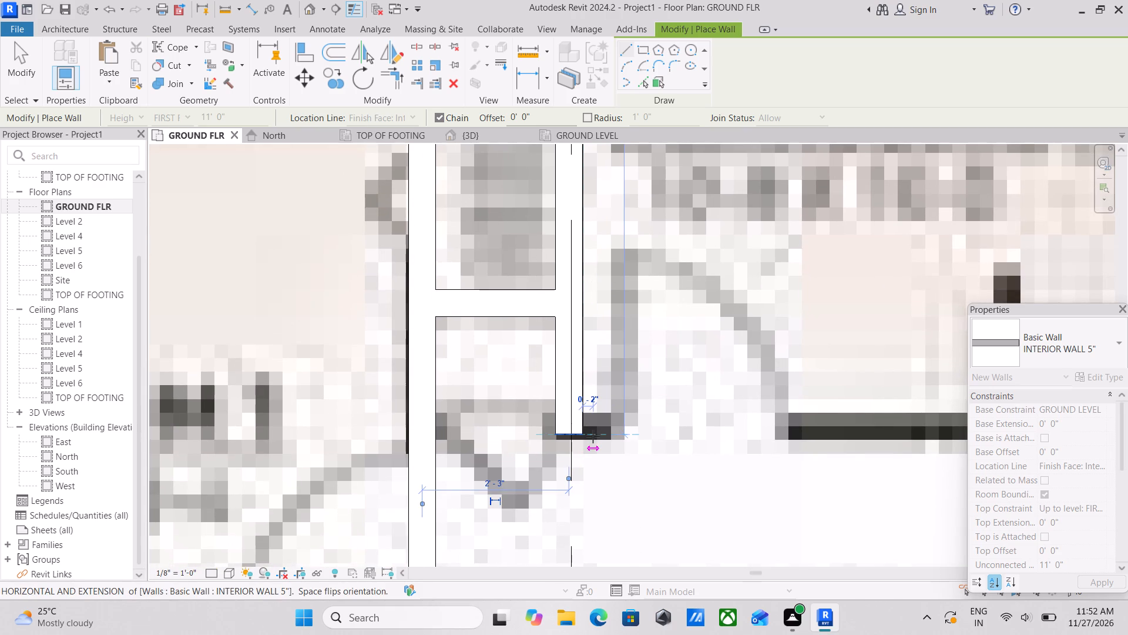
{"action": "key", "text": "Escape"}
{"action": "key", "text": "Escape"}
Stretch the south end of Bedroom 2's west wall slightly south to the outer edge of the corridor wall line.
{"action": "scroll", "coordinate": [578, 439], "scroll_direction": "up", "scroll_amount": 2}
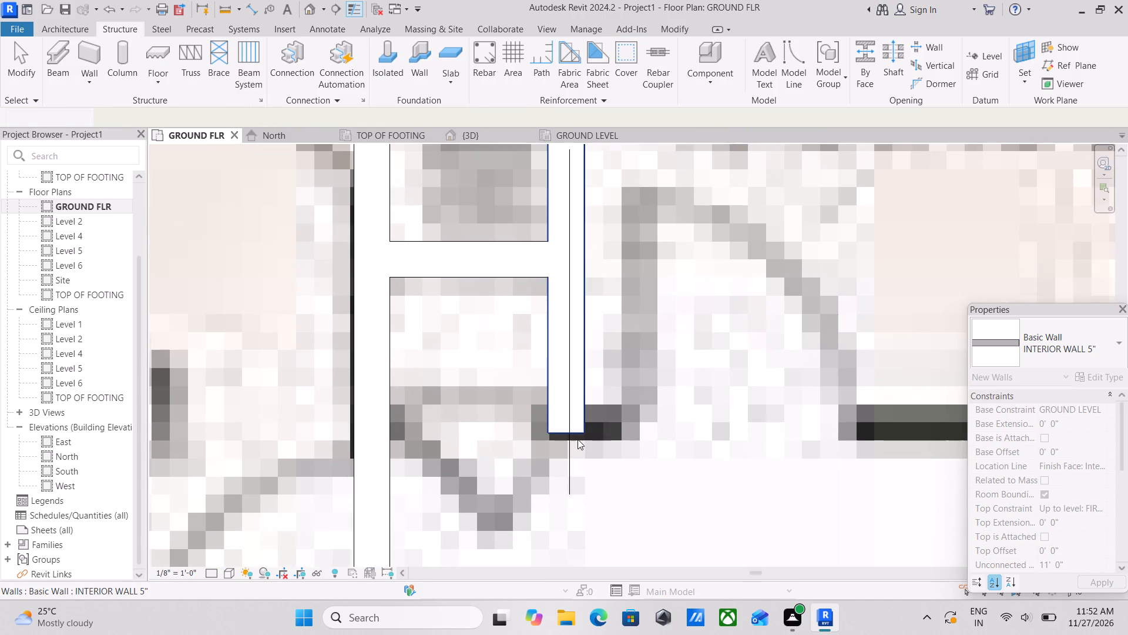
{"action": "left_click", "coordinate": [578, 433]}
{"action": "left_click_drag", "start_coordinate": [582, 435], "coordinate": [584, 442]}
{"action": "key", "text": "Escape"}
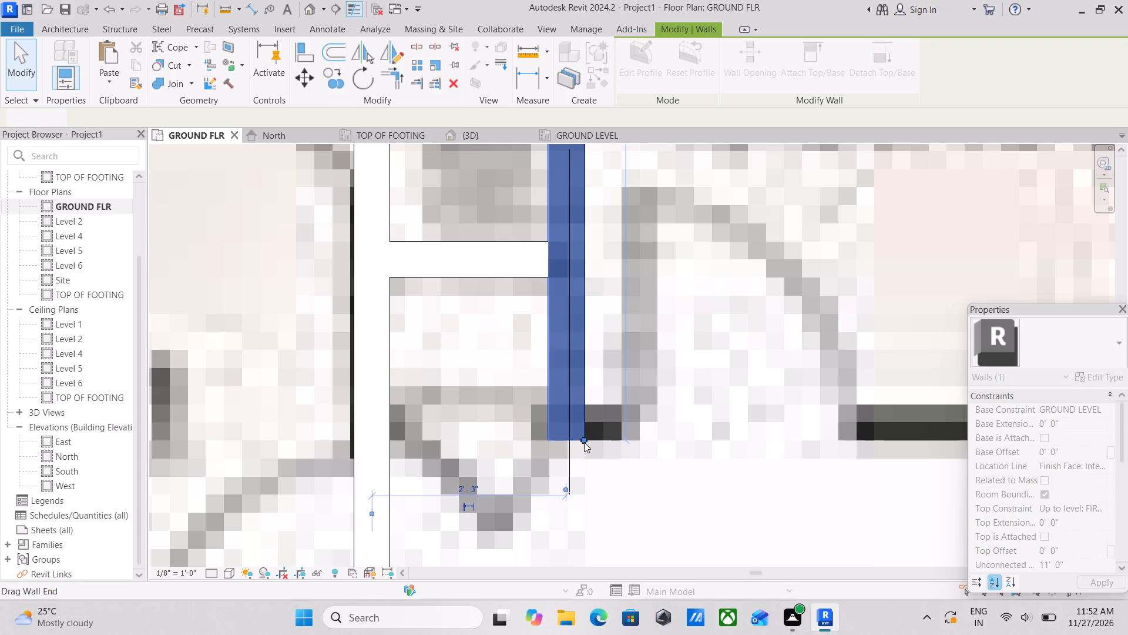
{"action": "key", "text": "Escape"}
Draw an interior wall about 11'-6" long east from the south end of Bedroom 2's west wall to grid 3.
{"action": "type", "text": "WA"}
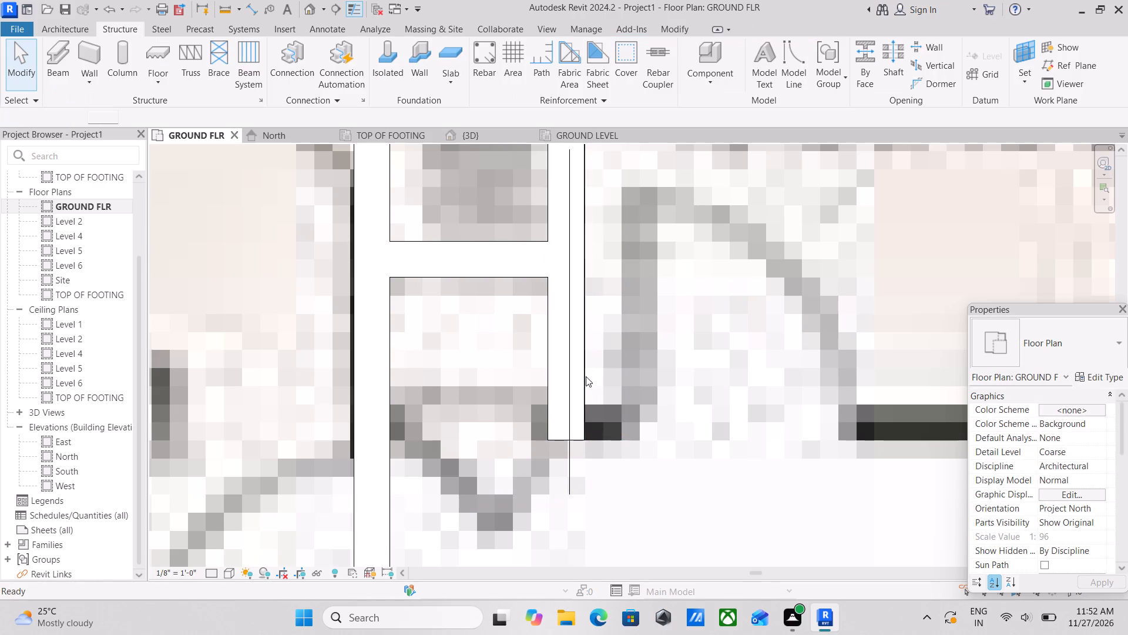
{"action": "left_click", "coordinate": [589, 442]}
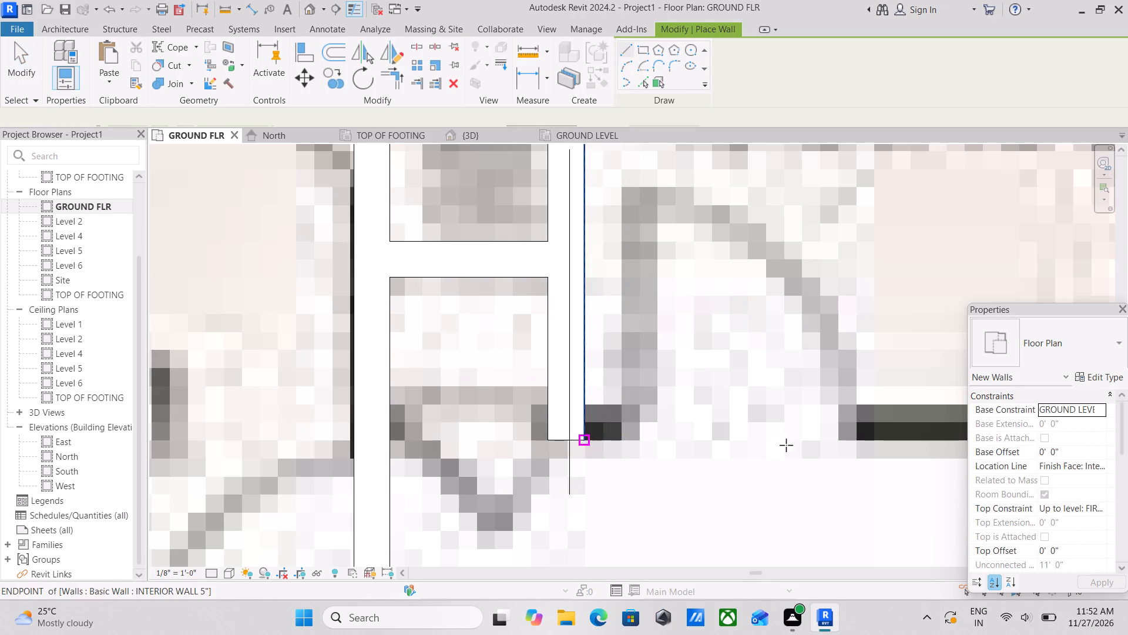
{"action": "middle_click_drag", "start_coordinate": [916, 447], "coordinate": [600, 399]}
{"action": "middle_click_drag", "start_coordinate": [823, 390], "coordinate": [613, 379]}
{"action": "middle_click_drag", "start_coordinate": [812, 366], "coordinate": [625, 371]}
{"action": "scroll", "coordinate": [793, 375], "scroll_direction": "down", "scroll_amount": 3}
{"action": "middle_click_drag", "start_coordinate": [793, 375], "coordinate": [676, 397]}
{"action": "scroll", "coordinate": [793, 375], "scroll_direction": "down", "scroll_amount": 1}
{"action": "scroll", "coordinate": [676, 397], "scroll_direction": "down", "scroll_amount": 3}
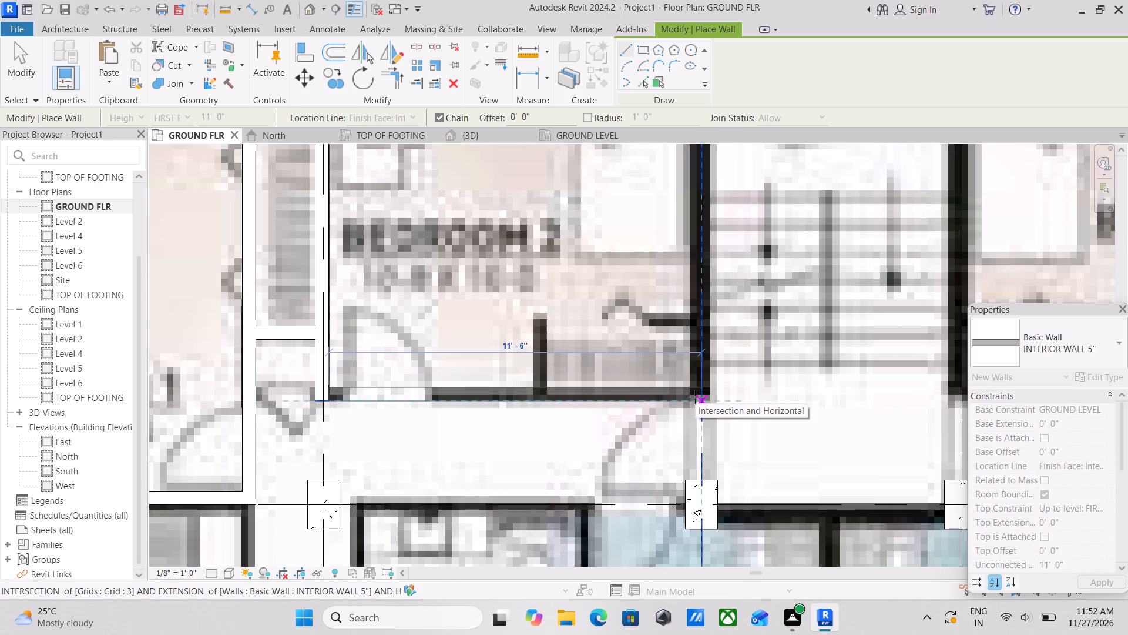
{"action": "left_click", "coordinate": [695, 397]}
{"action": "key", "text": "Escape"}
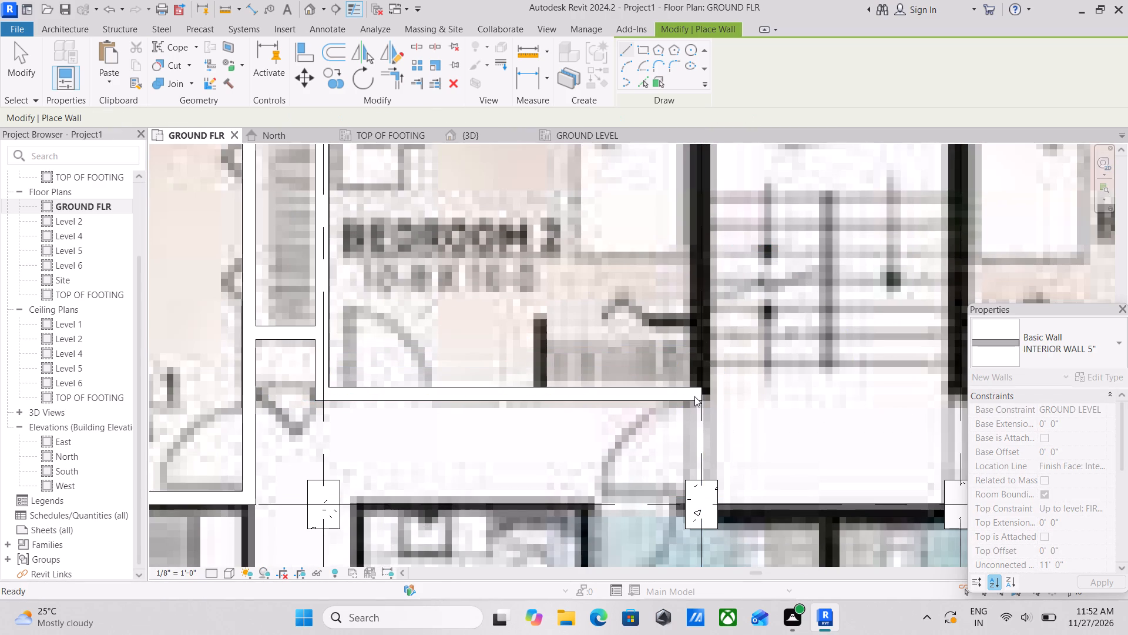
{"action": "key", "text": "Escape"}
Draw an interior wall about 12'-10" long south from the grid 3/A column along Bedroom 2's east side to the grid 3/B column's northwest corner.
{"action": "scroll", "coordinate": [652, 322], "scroll_direction": "up", "scroll_amount": 1}
{"action": "middle_click_drag", "start_coordinate": [644, 293], "coordinate": [666, 467]}
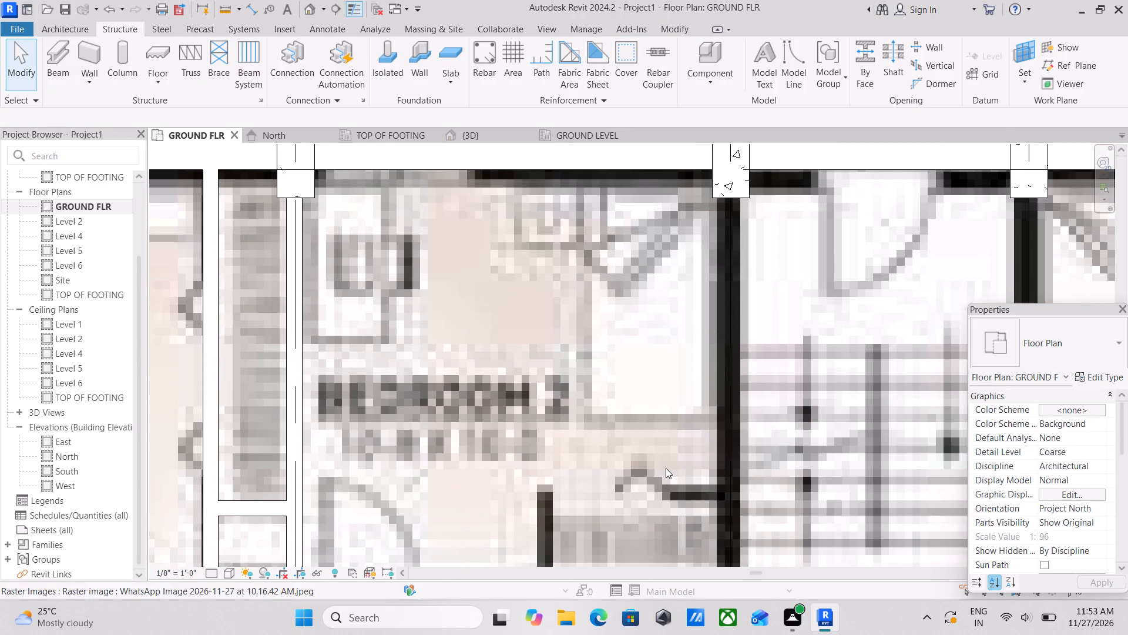
{"action": "type", "text": "WA"}
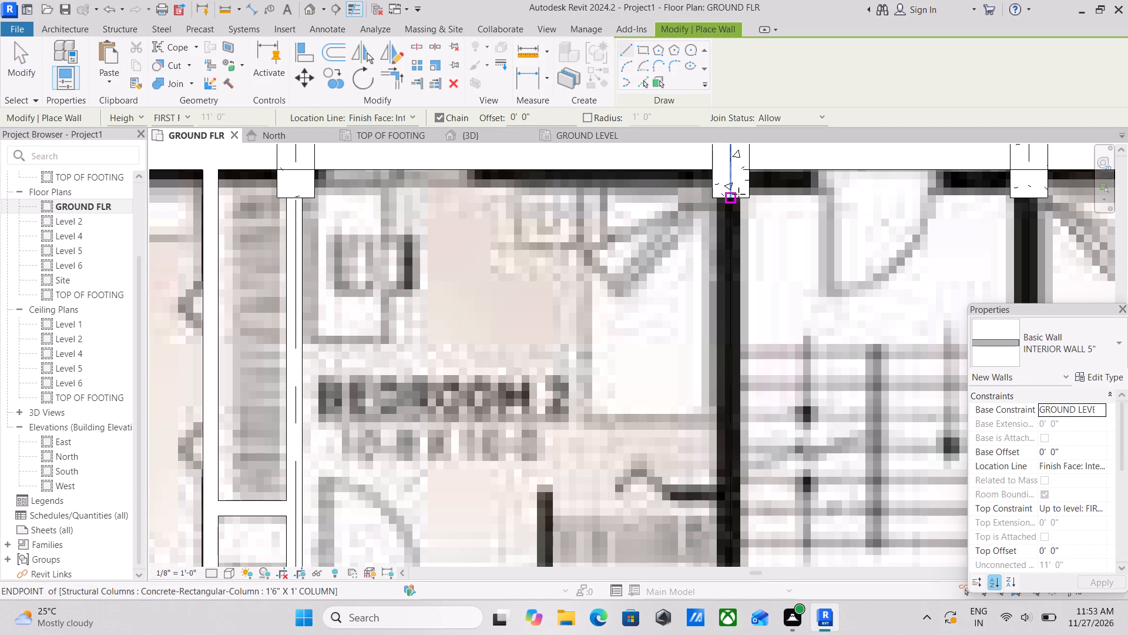
{"action": "left_click", "coordinate": [714, 198]}
{"action": "middle_click_drag", "start_coordinate": [716, 358], "coordinate": [710, 225]}
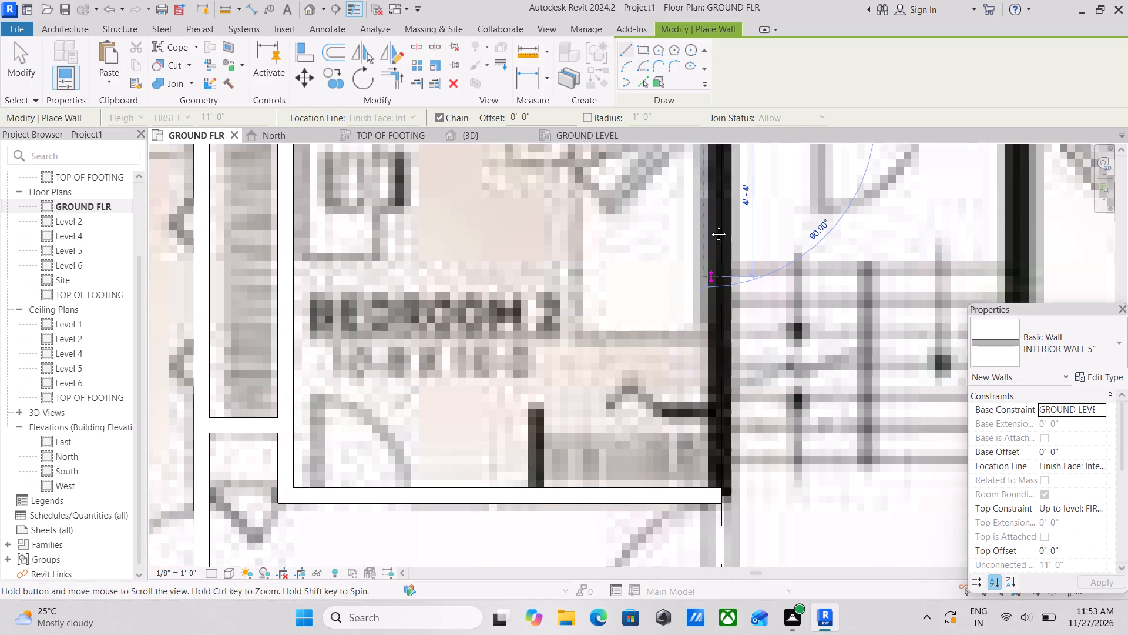
{"action": "middle_click_drag", "start_coordinate": [710, 225], "coordinate": [709, 210]}
{"action": "middle_click_drag", "start_coordinate": [714, 475], "coordinate": [714, 473]}
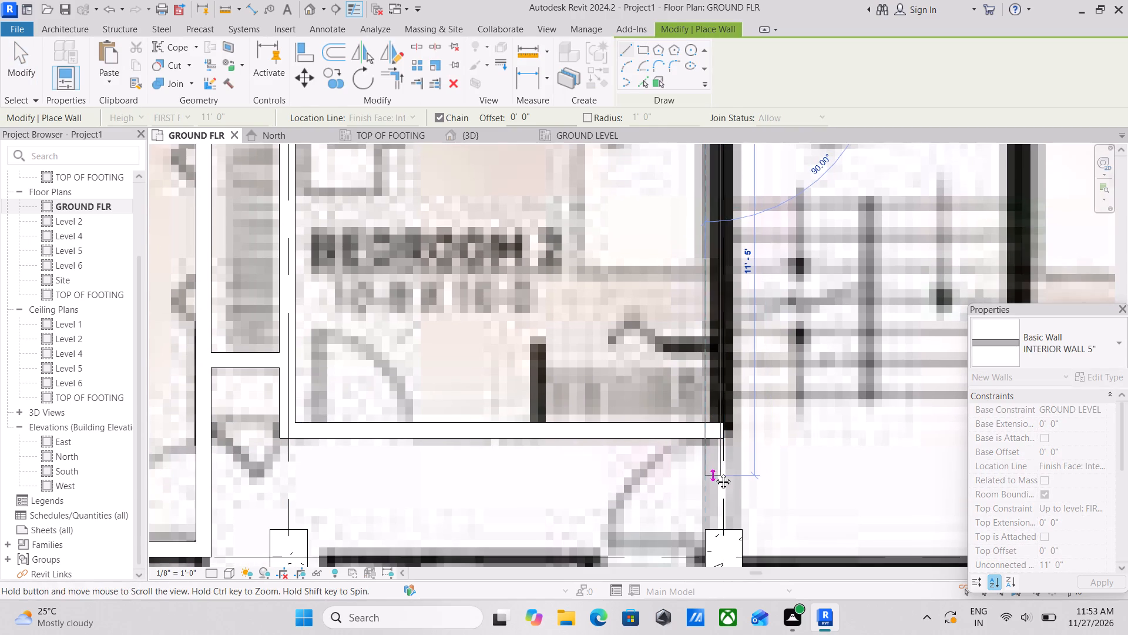
{"action": "middle_click_drag", "start_coordinate": [714, 473], "coordinate": [711, 339]}
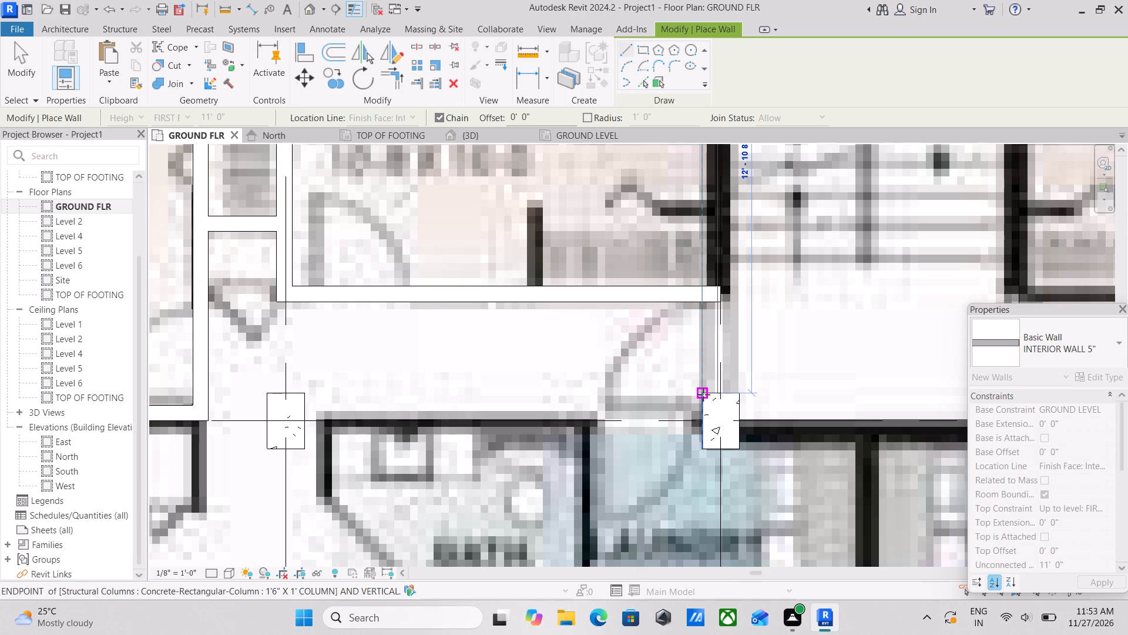
{"action": "left_click", "coordinate": [703, 395]}
{"action": "key", "text": "Escape"}
{"action": "key", "text": "Escape"}
{"action": "key", "text": "Escape"}
{"action": "key", "text": "Escape"}
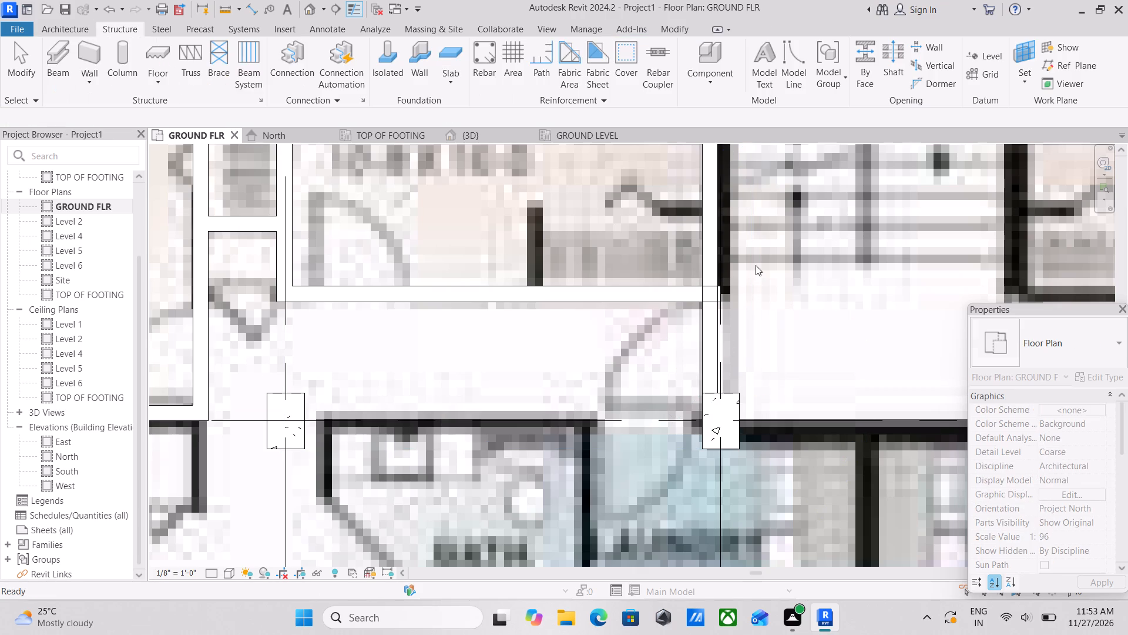
{"action": "key", "text": "Escape"}
{"action": "key", "text": "Escape"}
{"action": "key", "text": "Escape"}
Pull the east end of Bedroom 2's south wall back to the west face of the grid 3 wall, about 11'-2 1/2" long.
{"action": "left_click", "coordinate": [683, 299]}
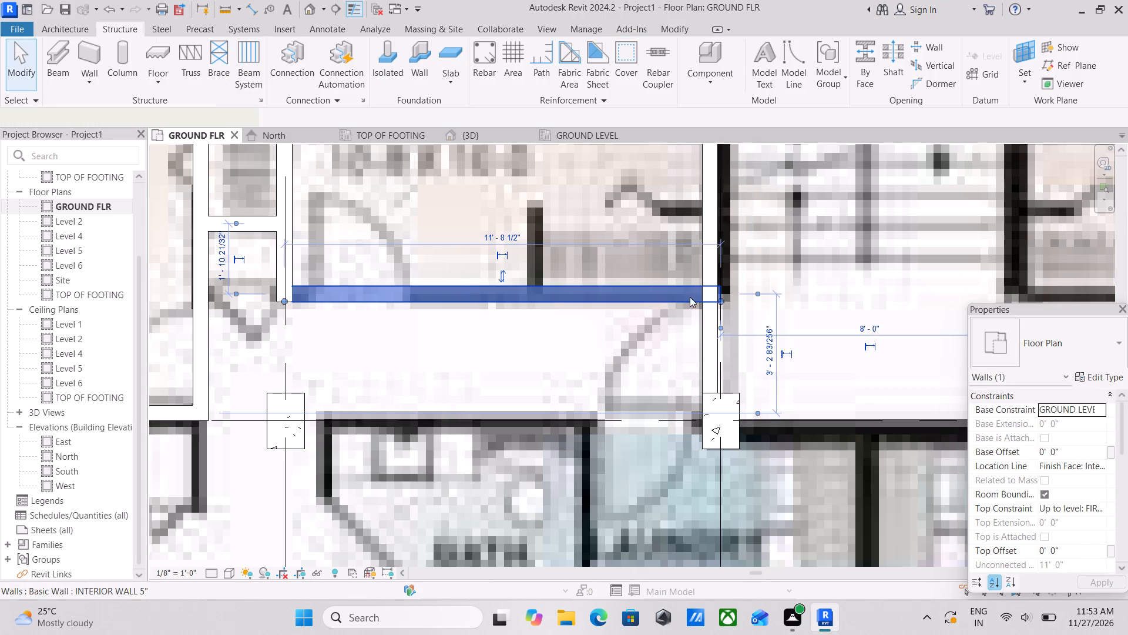
{"action": "scroll", "coordinate": [726, 295], "scroll_direction": "up", "scroll_amount": 6}
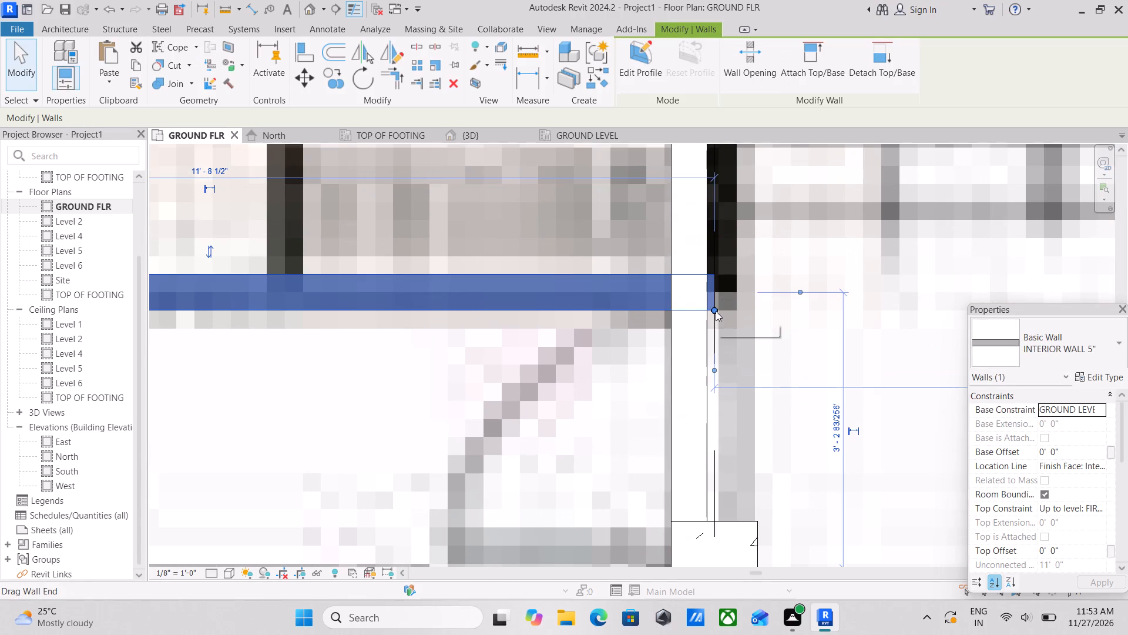
{"action": "left_click_drag", "start_coordinate": [715, 310], "coordinate": [672, 310]}
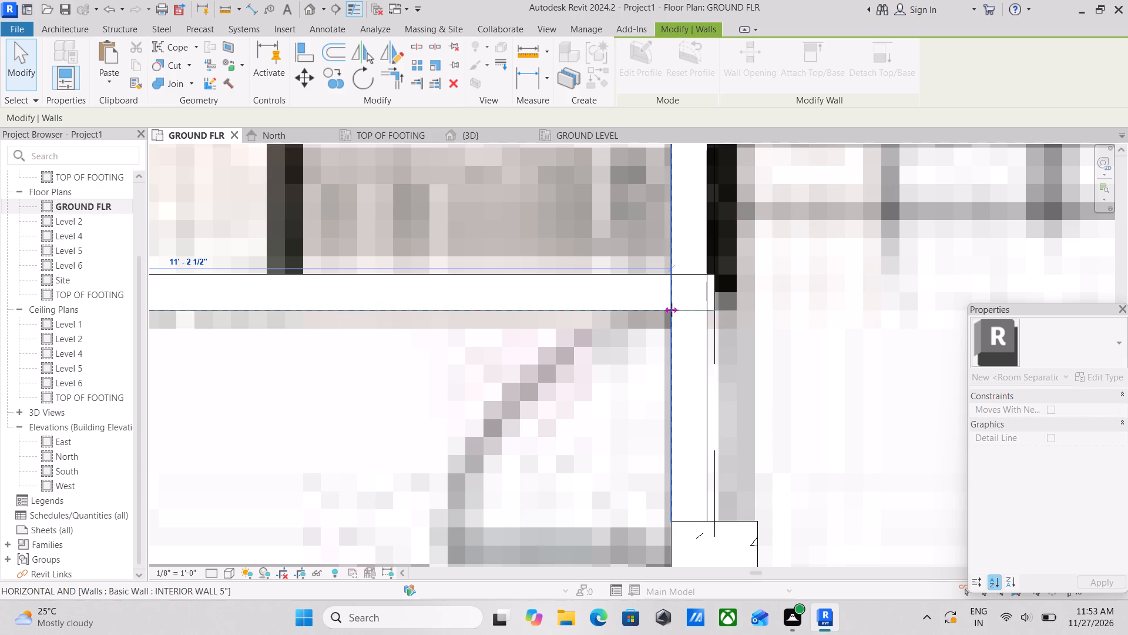
{"action": "left_click_drag", "start_coordinate": [672, 310], "coordinate": [674, 310]}
{"action": "key", "text": "Escape"}
{"action": "key", "text": "Escape"}
Draw an interior stub wall about 2'-4" long north from Bedroom 2's south wall at the closet's west side, flipped east onto the plan line.
{"action": "scroll", "coordinate": [690, 312], "scroll_direction": "down", "scroll_amount": 3}
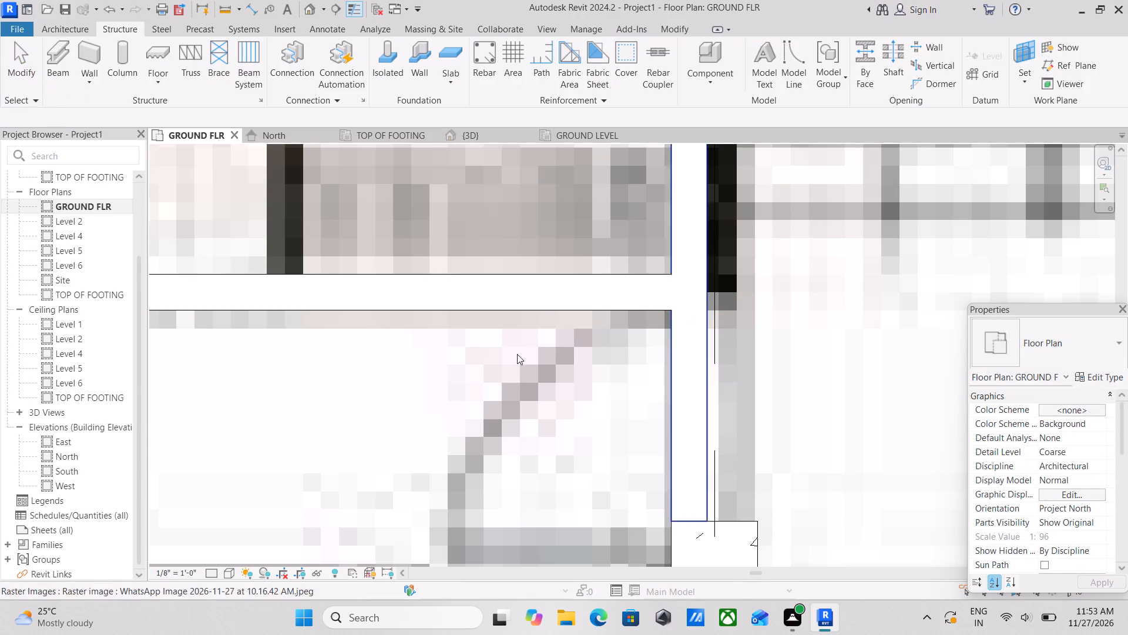
{"action": "middle_click_drag", "start_coordinate": [509, 349], "coordinate": [635, 450]}
{"action": "middle_click_drag", "start_coordinate": [586, 422], "coordinate": [691, 544]}
{"action": "type", "text": "WA"}
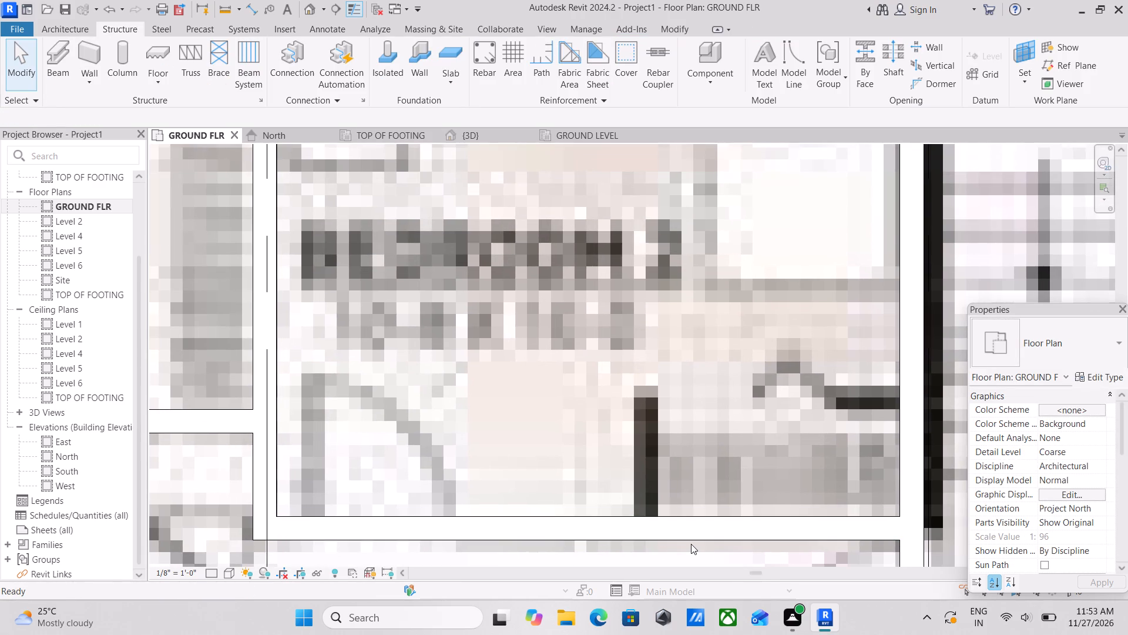
{"action": "scroll", "coordinate": [653, 412], "scroll_direction": "down", "scroll_amount": 2}
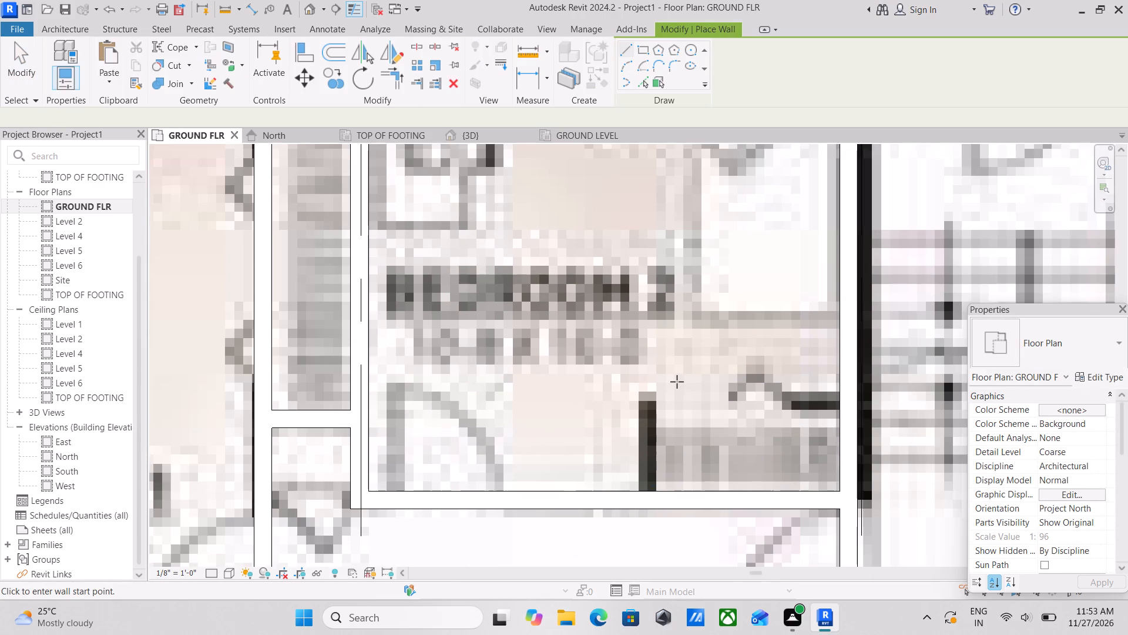
{"action": "left_click", "coordinate": [640, 495]}
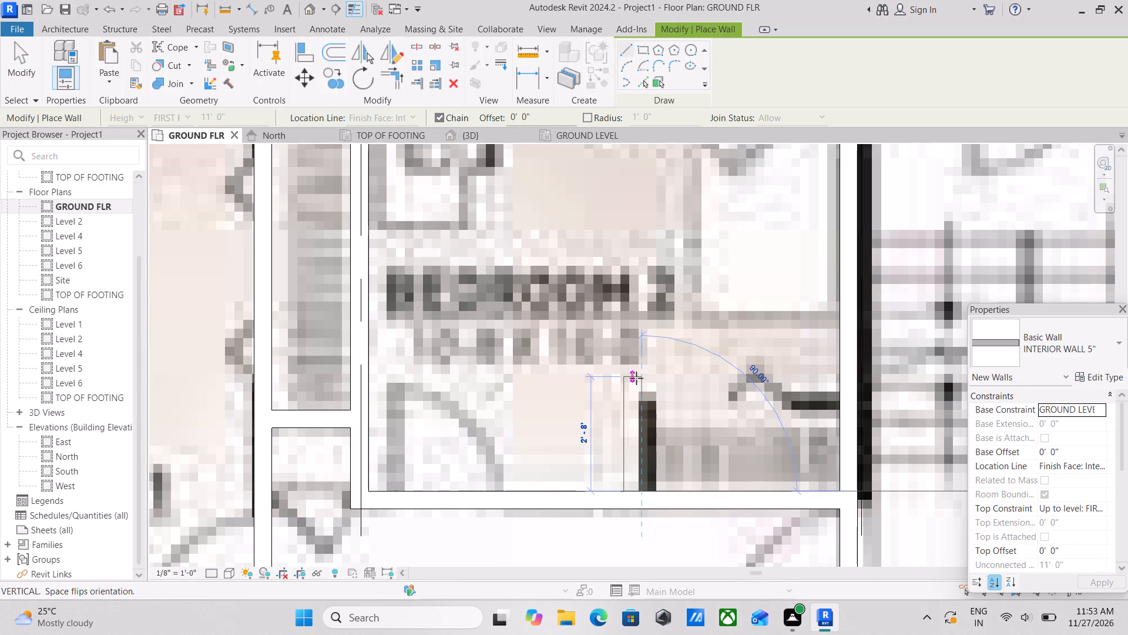
{"action": "key", "text": "space"}
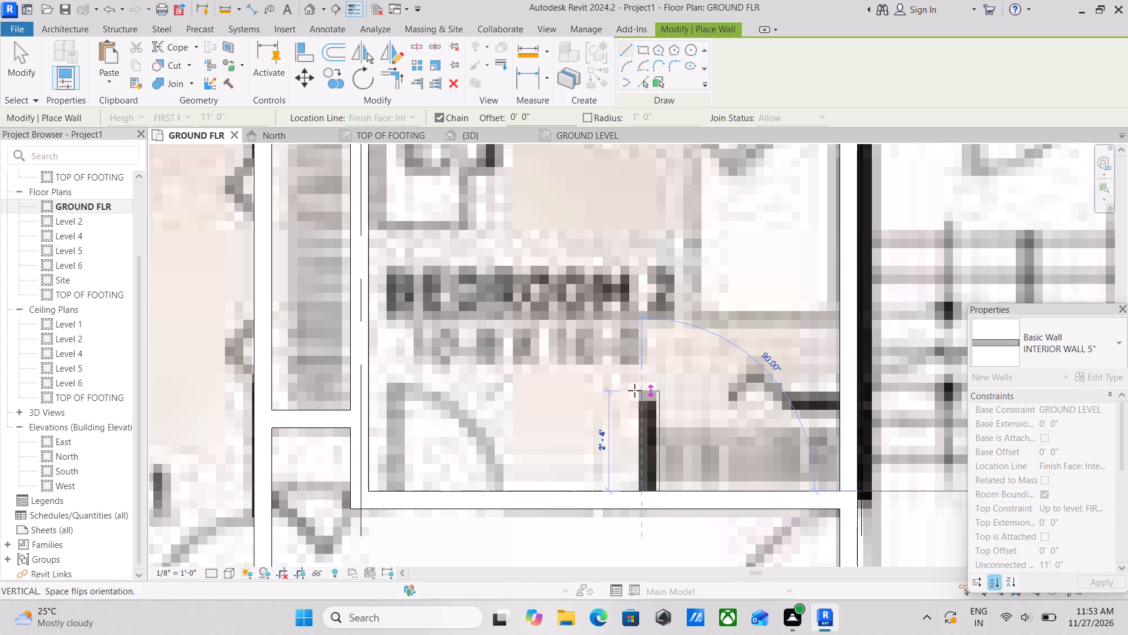
{"action": "left_click", "coordinate": [634, 390]}
{"action": "key", "text": "Escape"}
{"action": "key", "text": "Escape"}
{"action": "key", "text": "Escape"}
{"action": "key", "text": "Escape"}
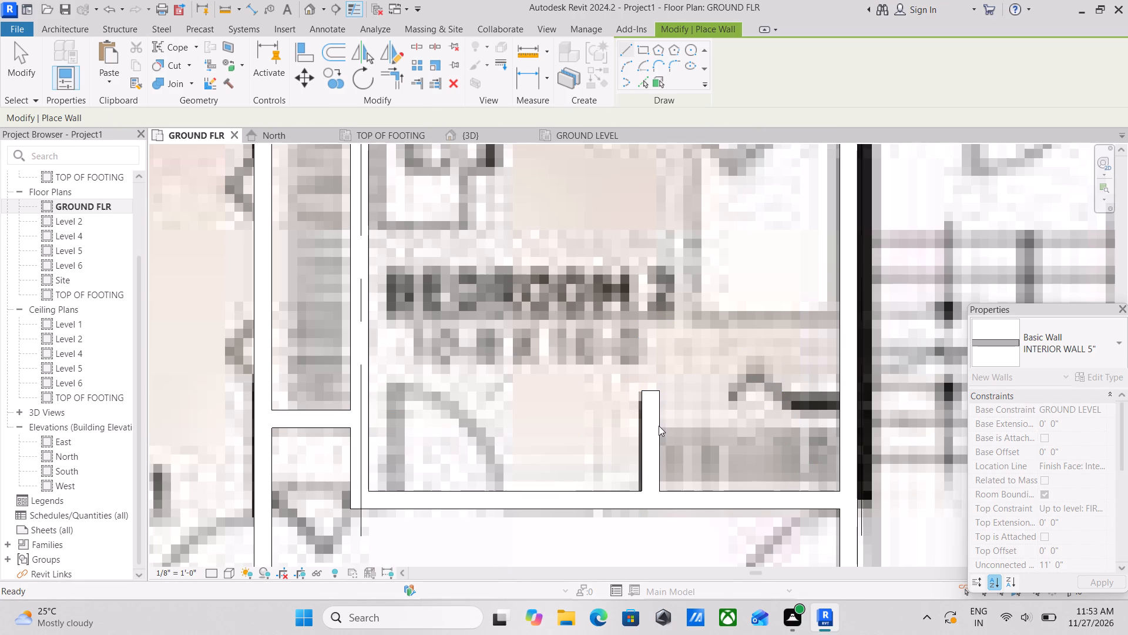
Nudge the stub wall at the west side of Bedroom 2's closet slightly west onto the plan line.
{"action": "left_click", "coordinate": [657, 447]}
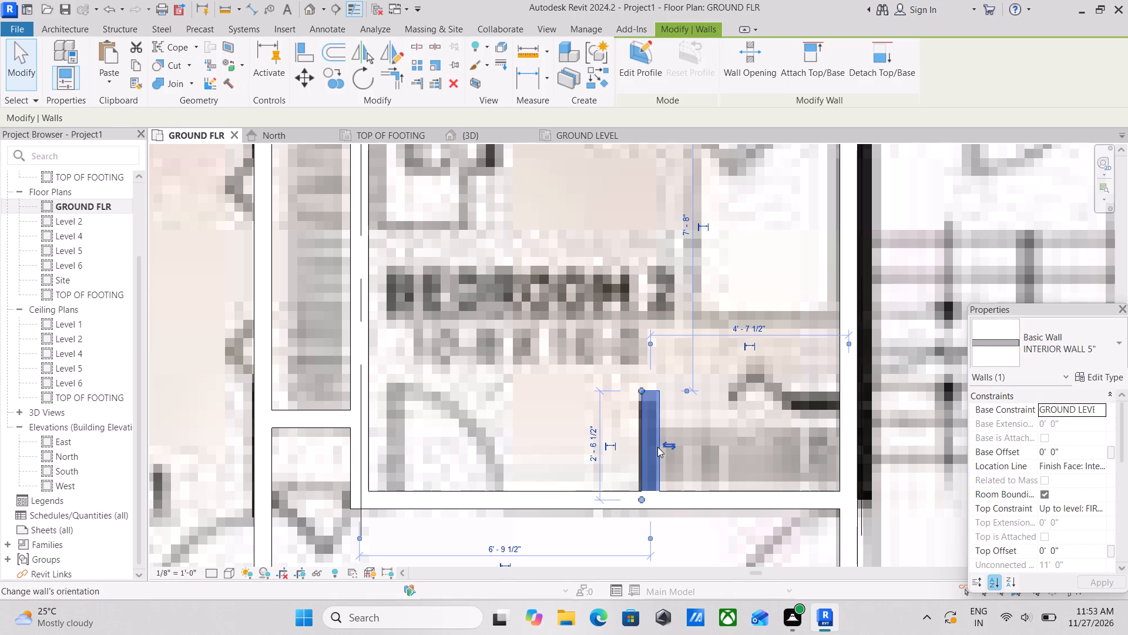
{"action": "key", "text": "Left"}
{"action": "key", "text": "Escape"}
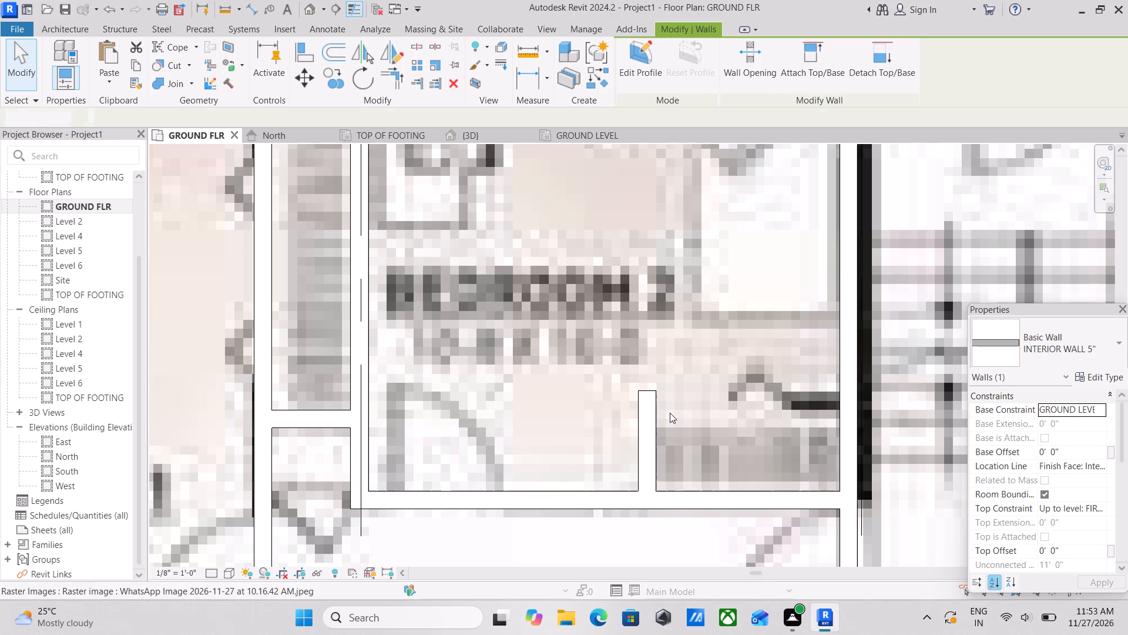
{"action": "key", "text": "Escape"}
Draw an interior wall along the north side of Bedroom 2's closet, from the grid 3 wall west to the stub wall's top.
{"action": "middle_click_drag", "start_coordinate": [670, 413], "coordinate": [678, 465]}
{"action": "type", "text": "WA"}
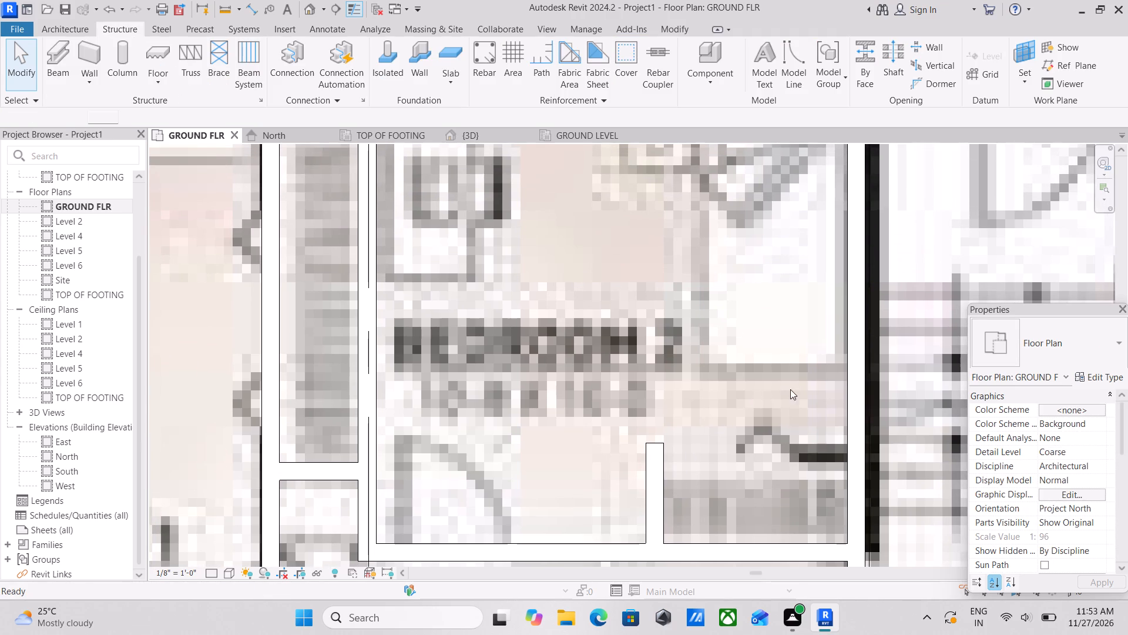
{"action": "left_click", "coordinate": [847, 444]}
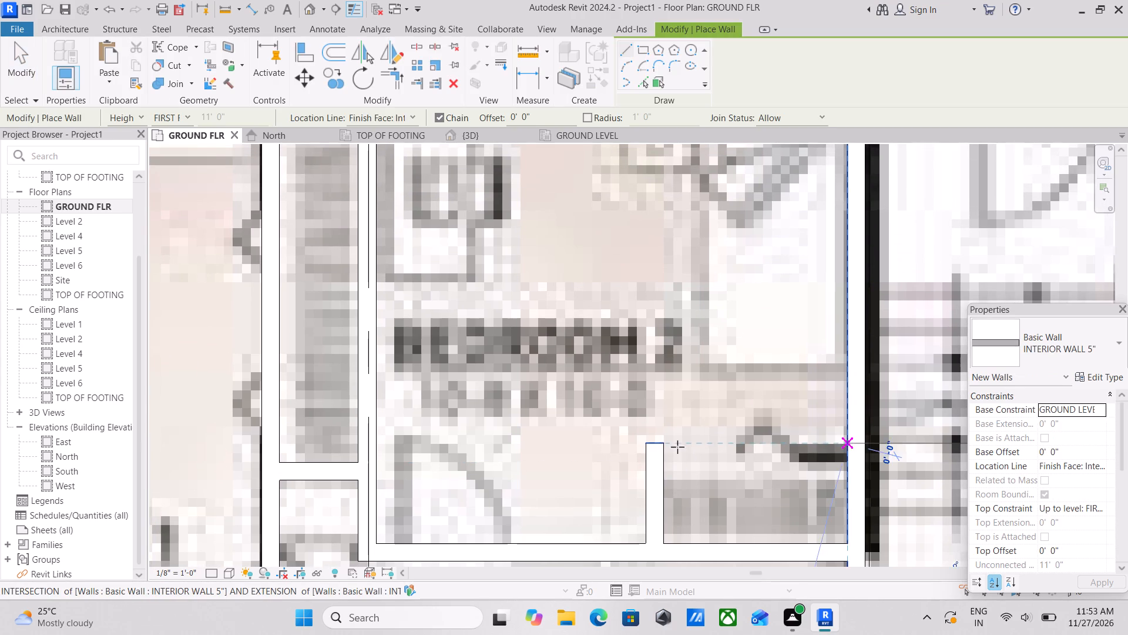
{"action": "left_click", "coordinate": [657, 449]}
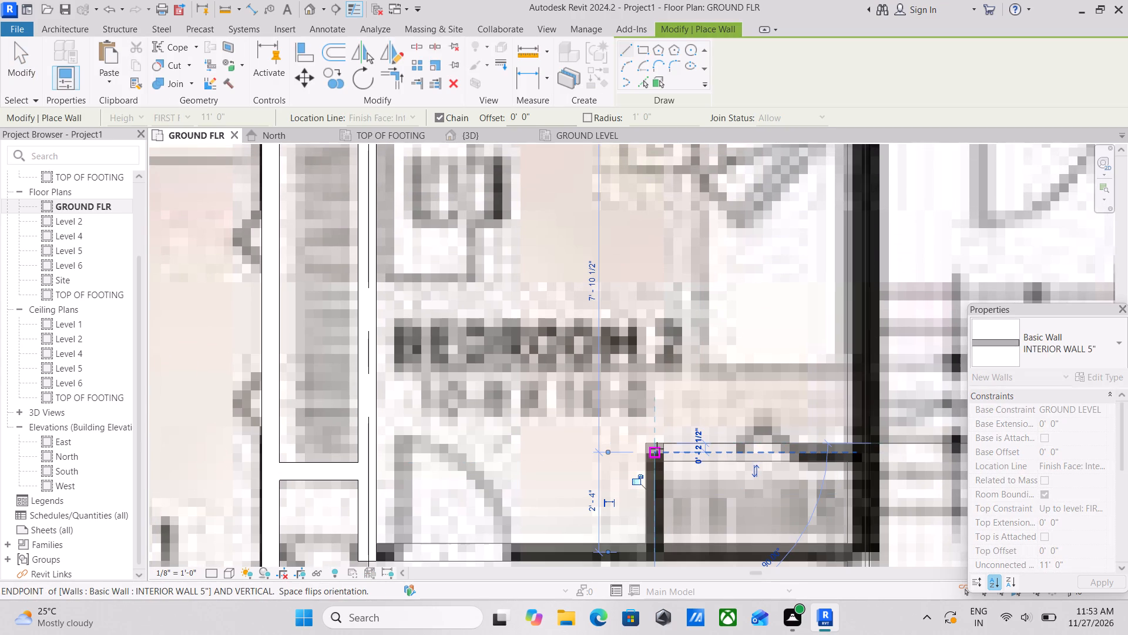
{"action": "key", "text": "Escape"}
{"action": "key", "text": "Escape"}
{"action": "scroll", "coordinate": [568, 437], "scroll_direction": "down", "scroll_amount": 2}
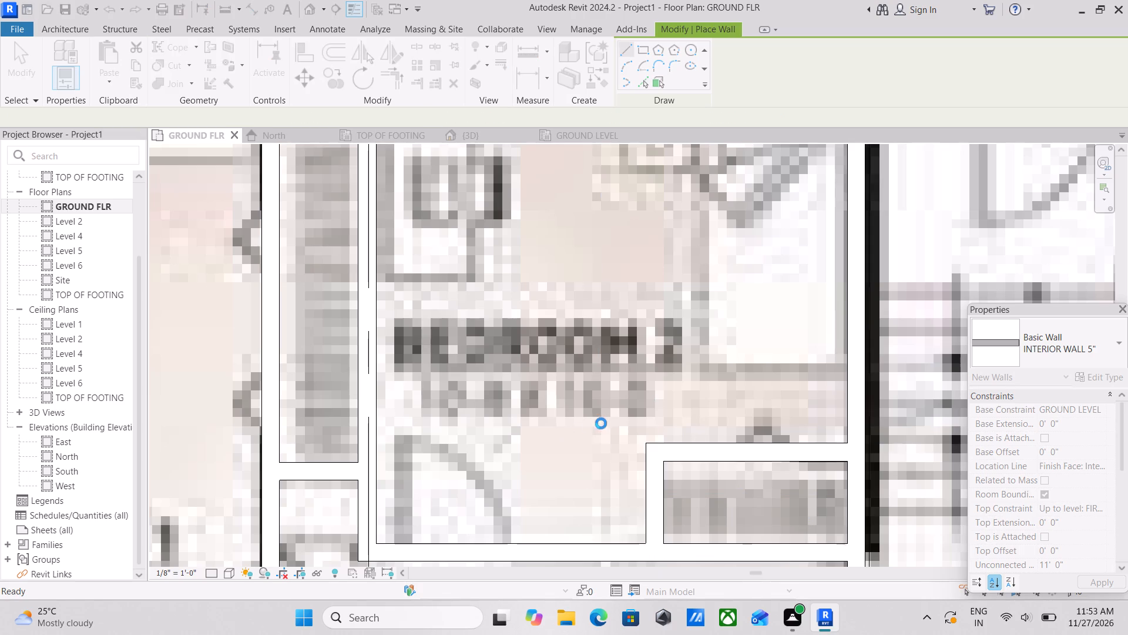
{"action": "key", "text": "Escape"}
Draw an interior wall about 10'-5" long south from the grid 4/A column's southwest corner, ending level with Bedroom 2's south wall.
{"action": "scroll", "coordinate": [717, 262], "scroll_direction": "down", "scroll_amount": 2}
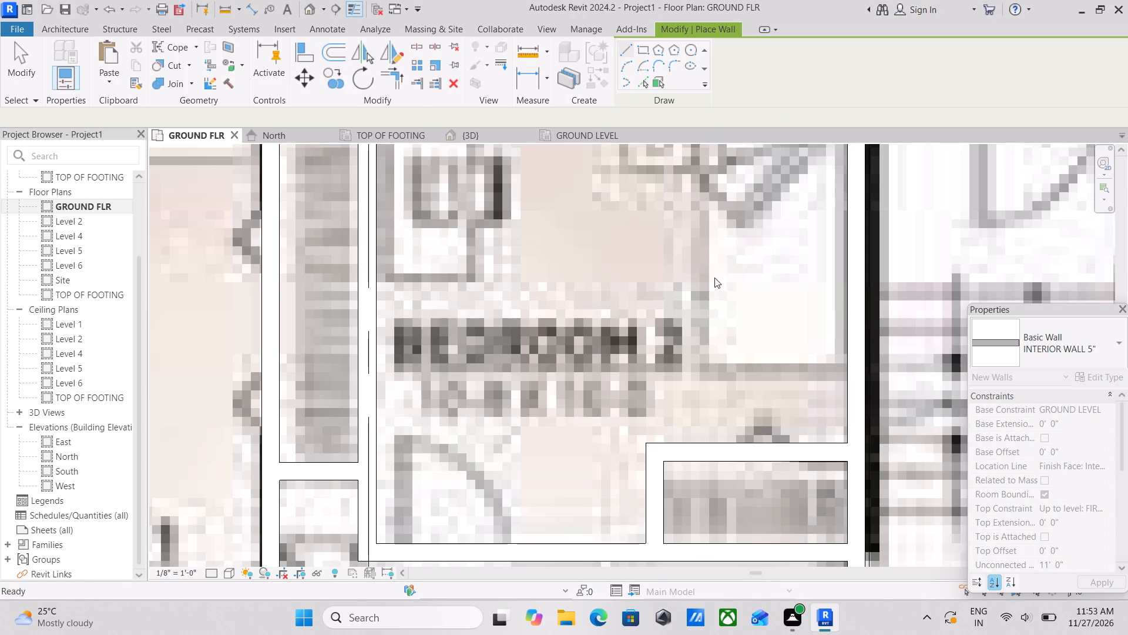
{"action": "scroll", "coordinate": [642, 304], "scroll_direction": "down", "scroll_amount": 2}
{"action": "middle_click_drag", "start_coordinate": [642, 304], "coordinate": [669, 306]}
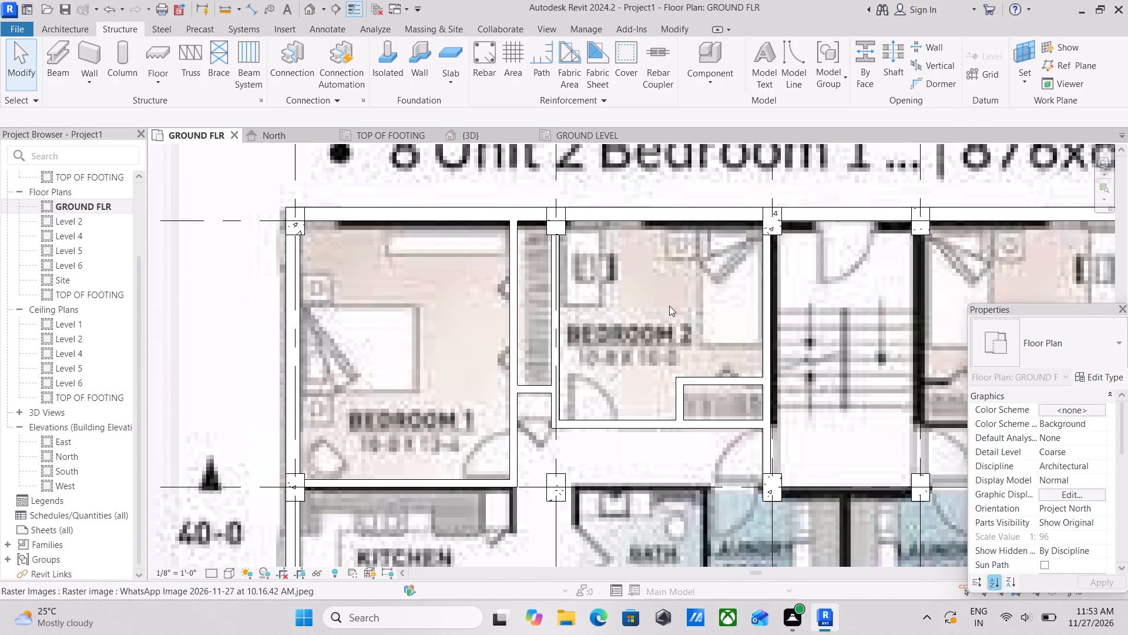
{"action": "scroll", "coordinate": [669, 306], "scroll_direction": "up", "scroll_amount": 3}
{"action": "key", "text": "Escape"}
{"action": "scroll", "coordinate": [639, 378], "scroll_direction": "up", "scroll_amount": 2}
{"action": "scroll", "coordinate": [643, 343], "scroll_direction": "down", "scroll_amount": 1}
{"action": "middle_click_drag", "start_coordinate": [643, 342], "coordinate": [643, 417]}
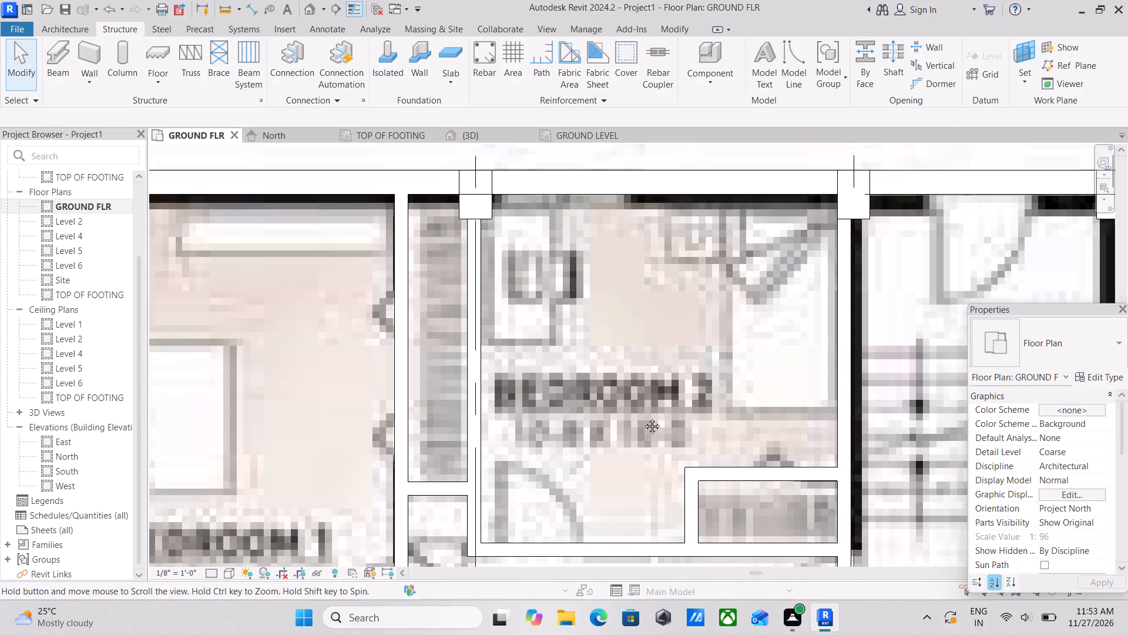
{"action": "middle_click_drag", "start_coordinate": [643, 417], "coordinate": [643, 422]}
{"action": "middle_click_drag", "start_coordinate": [720, 354], "coordinate": [495, 303]}
{"action": "middle_click_drag", "start_coordinate": [638, 296], "coordinate": [535, 284]}
{"action": "middle_click_drag", "start_coordinate": [669, 352], "coordinate": [572, 373]}
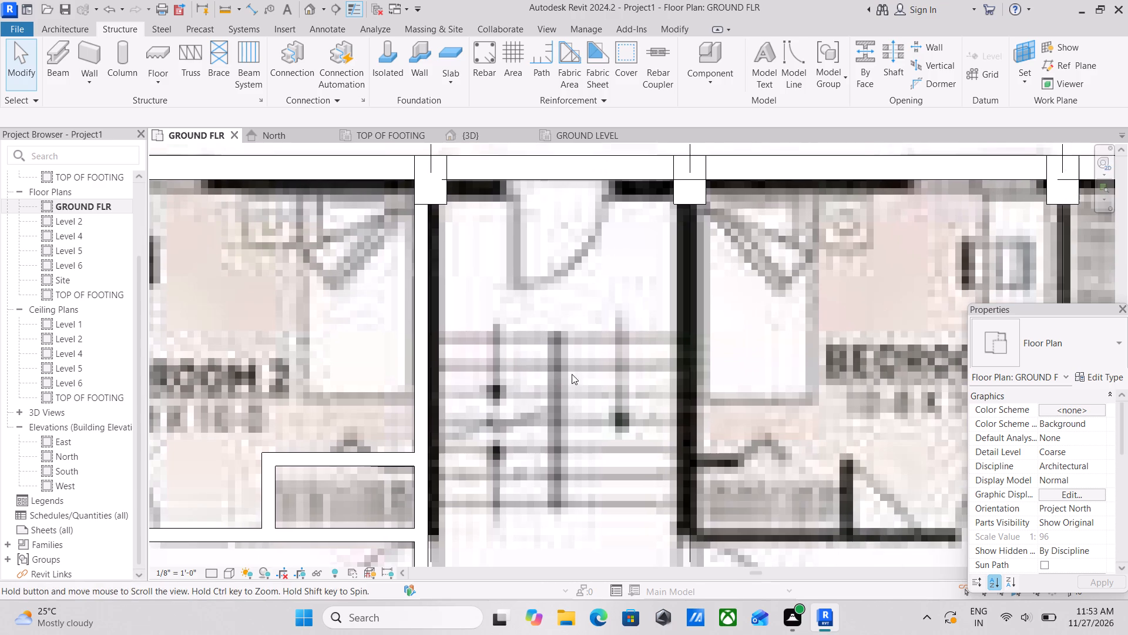
{"action": "type", "text": "WA"}
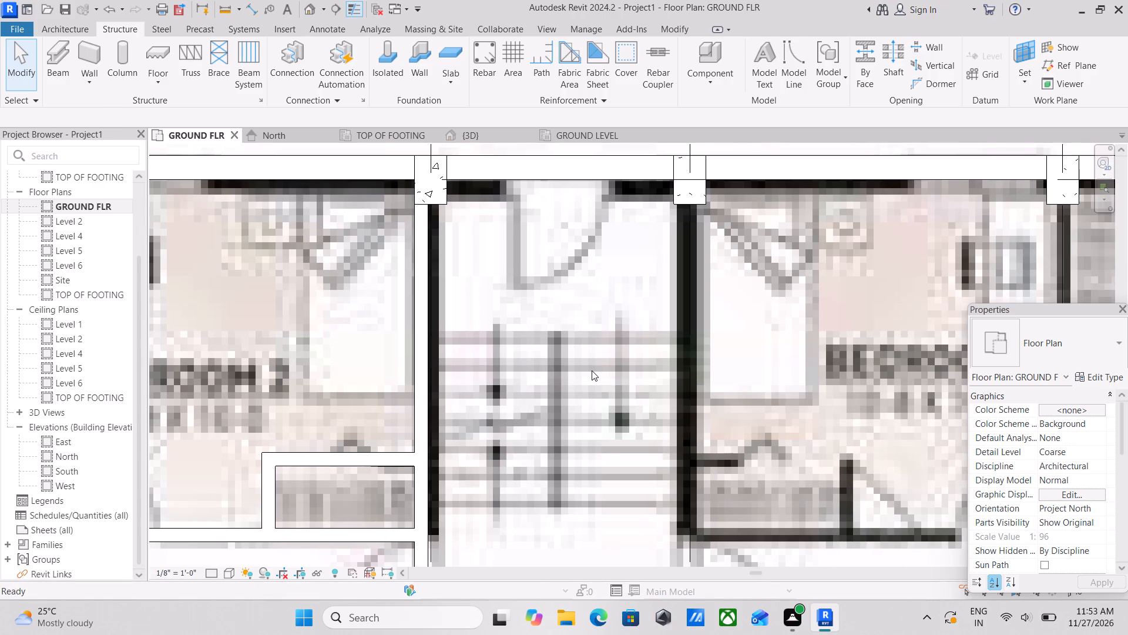
{"action": "left_click", "coordinate": [674, 203]}
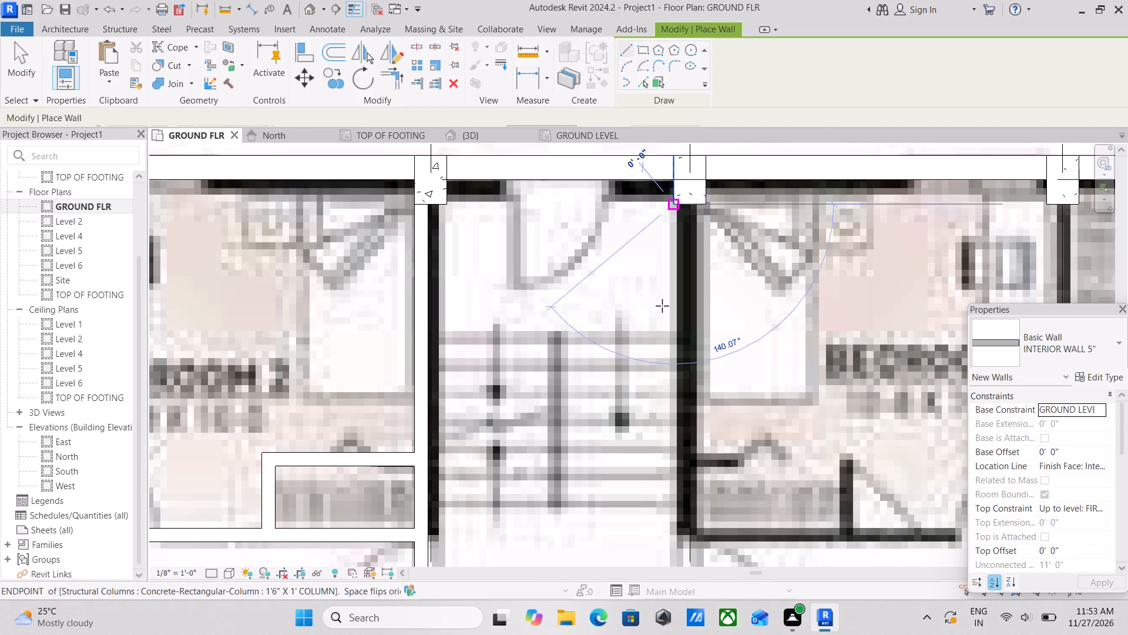
{"action": "middle_click_drag", "start_coordinate": [663, 354], "coordinate": [661, 232]}
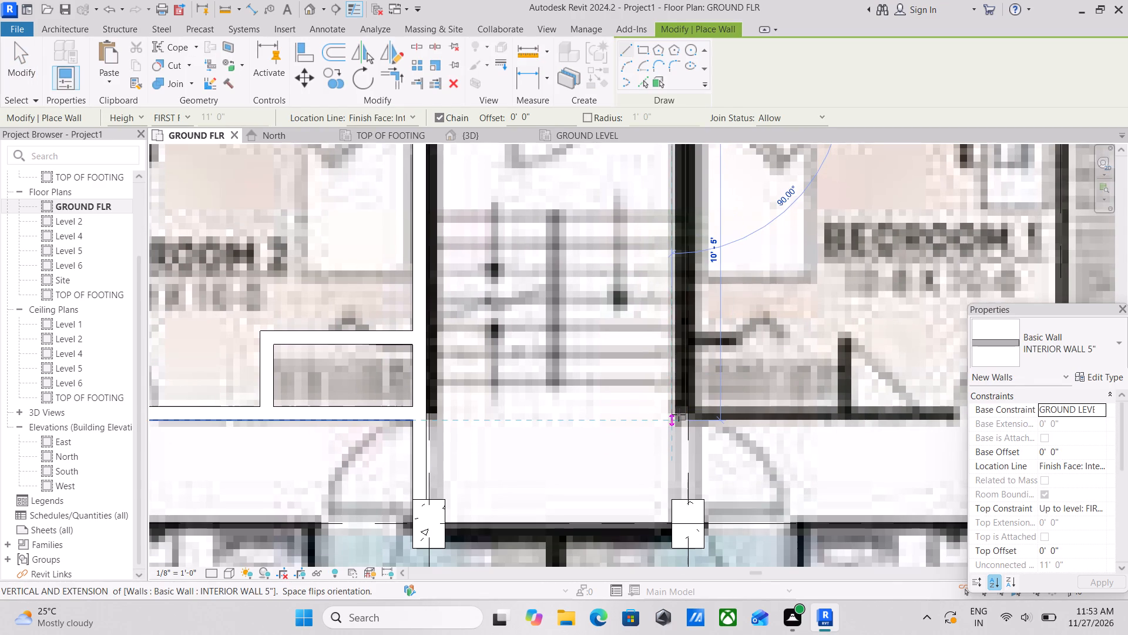
{"action": "left_click", "coordinate": [679, 415]}
{"action": "key", "text": "Escape"}
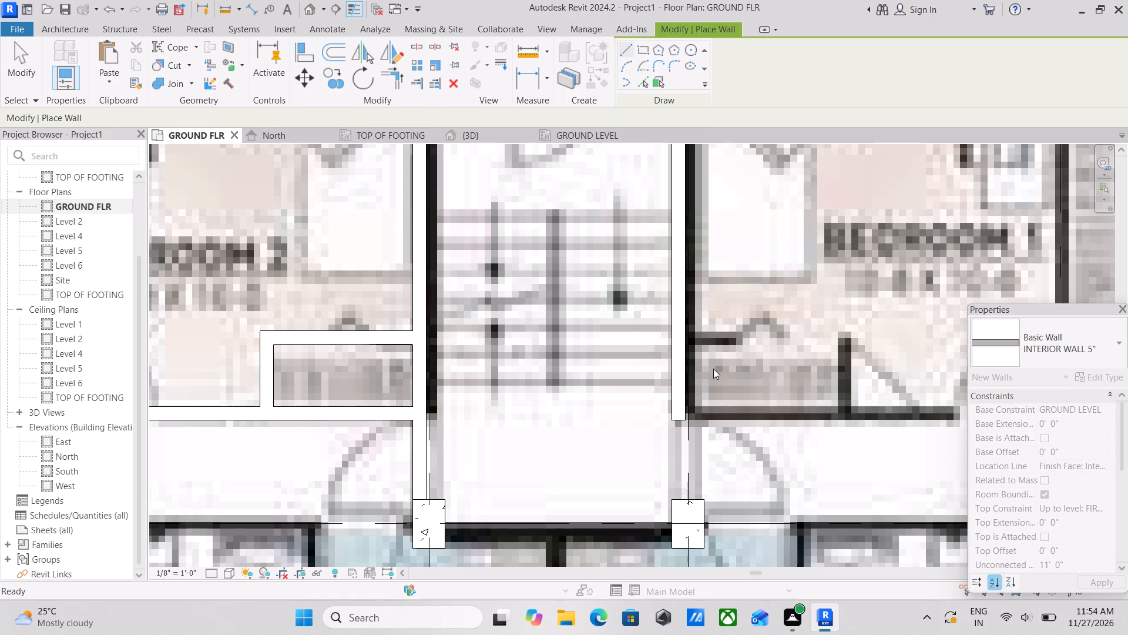
{"action": "scroll", "coordinate": [674, 446], "scroll_direction": "down", "scroll_amount": 2}
{"action": "scroll", "coordinate": [710, 403], "scroll_direction": "down", "scroll_amount": 3}
{"action": "middle_click_drag", "start_coordinate": [710, 403], "coordinate": [632, 385]}
{"action": "key", "text": "Escape"}
{"action": "key", "text": "Escape"}
Nudge the new wall on the staircase's east side east onto the plan's wall line at grid 4.
{"action": "scroll", "coordinate": [616, 275], "scroll_direction": "up", "scroll_amount": 4}
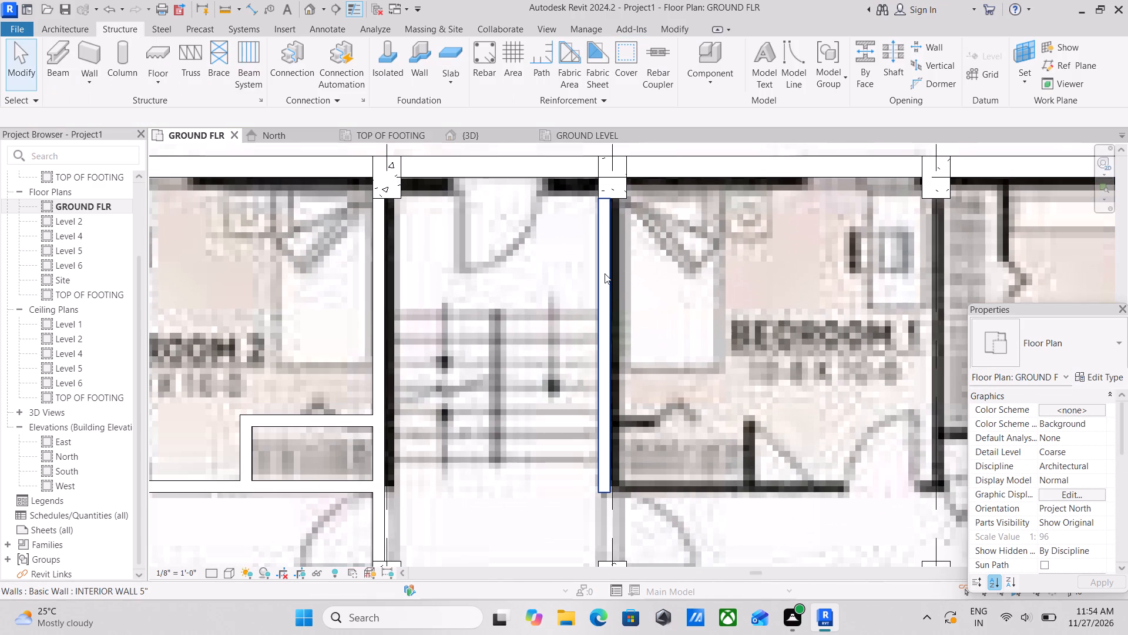
{"action": "left_click", "coordinate": [605, 273]}
{"action": "key", "text": "Right"}
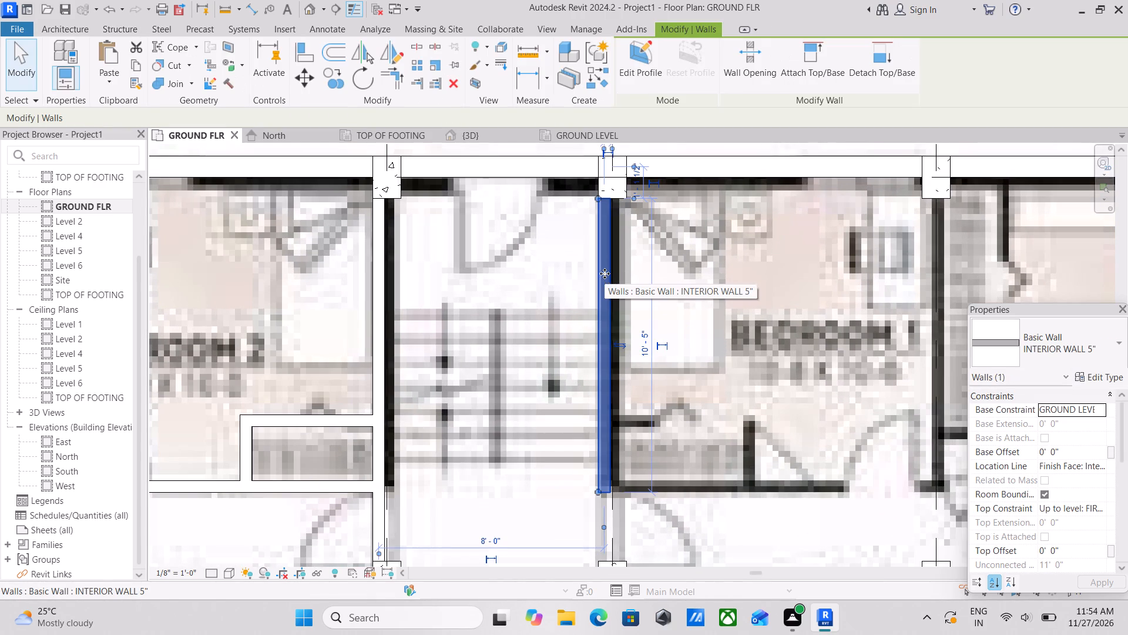
{"action": "key", "text": "Right"}
{"action": "key", "text": "Right"}
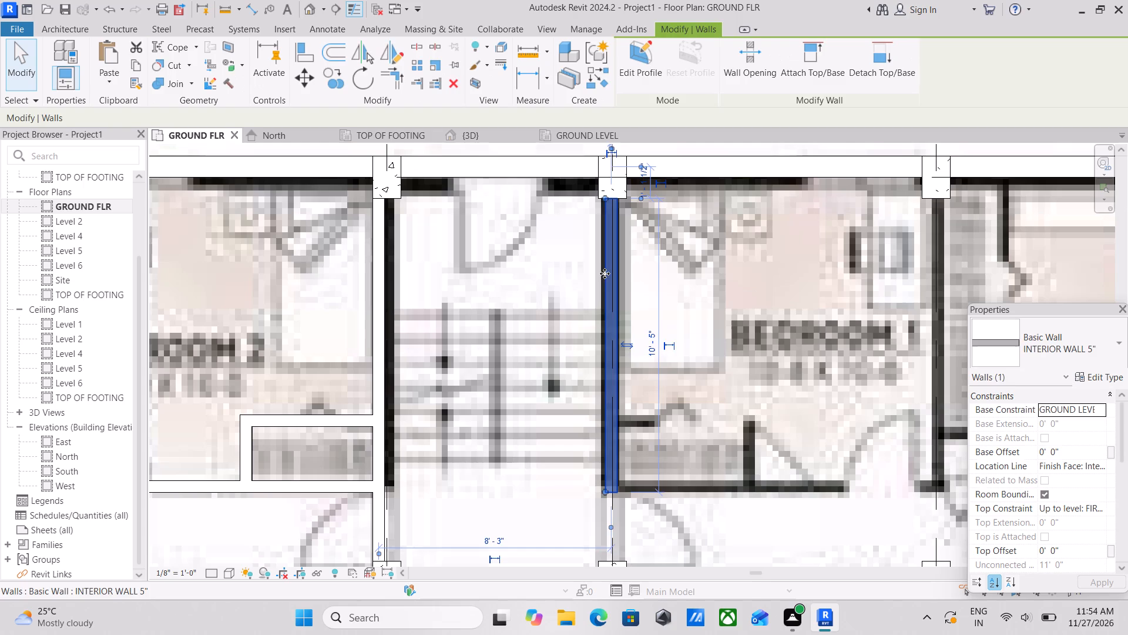
{"action": "key", "text": "Escape"}
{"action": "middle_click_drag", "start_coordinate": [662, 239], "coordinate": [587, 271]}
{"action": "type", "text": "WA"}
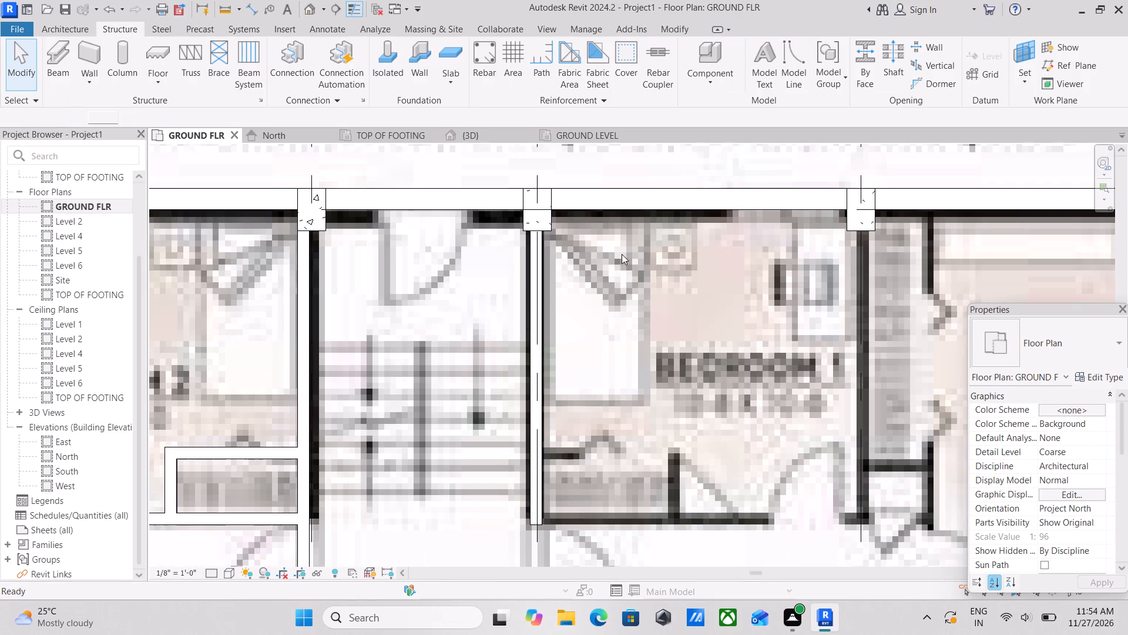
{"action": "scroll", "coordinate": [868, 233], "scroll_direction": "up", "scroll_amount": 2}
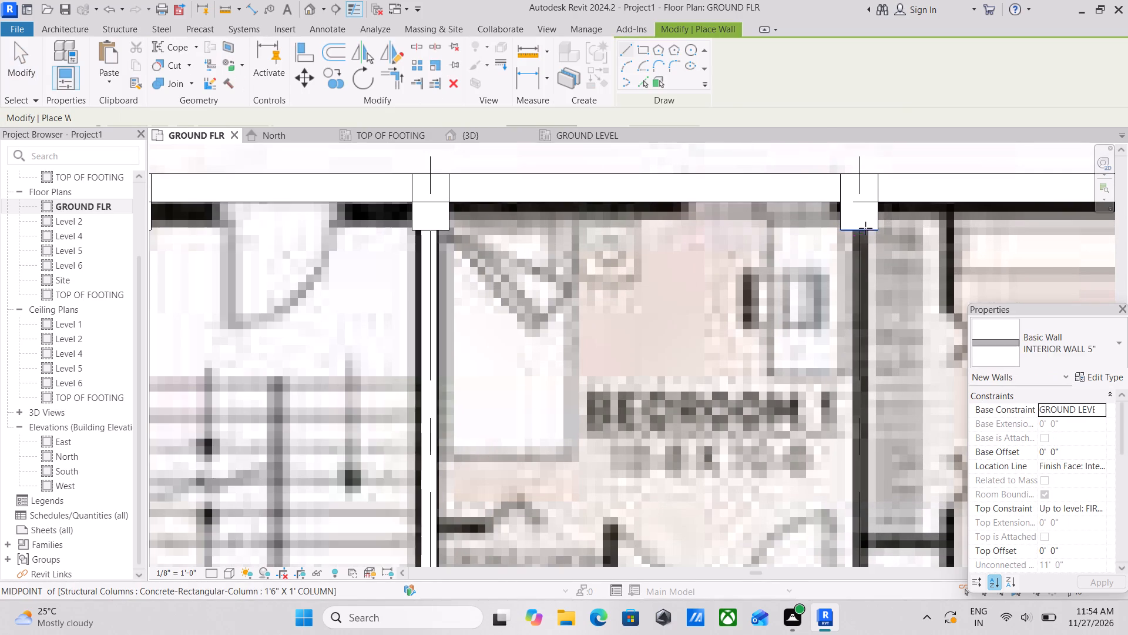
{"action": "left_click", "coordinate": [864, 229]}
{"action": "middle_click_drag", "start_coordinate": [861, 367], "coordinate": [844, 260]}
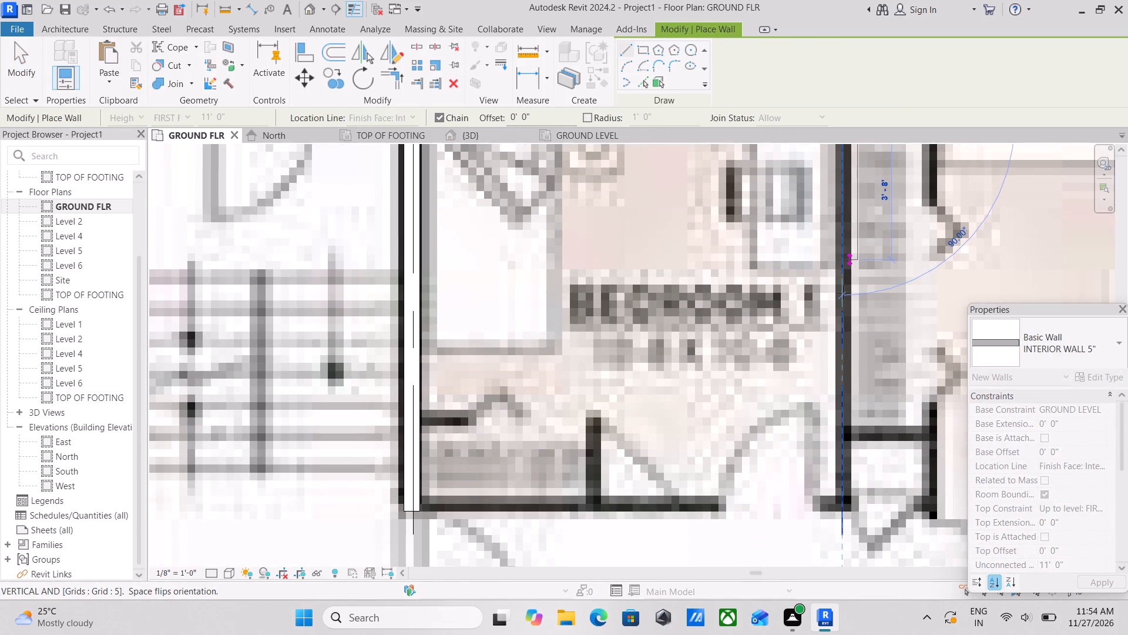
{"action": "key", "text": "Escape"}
Draw an interior wall about 11'-7" long east from the grid 4 wall's south end along the south side of the east unit's Bedroom 1.
{"action": "scroll", "coordinate": [690, 401], "scroll_direction": "down", "scroll_amount": 4}
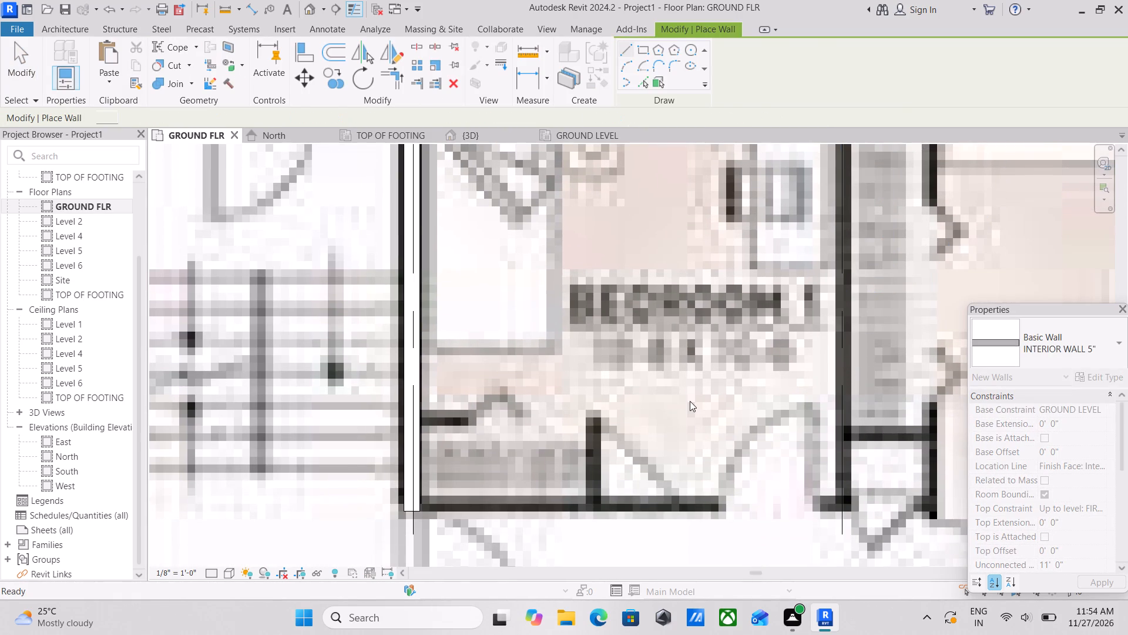
{"action": "scroll", "coordinate": [795, 162], "scroll_direction": "up", "scroll_amount": 1}
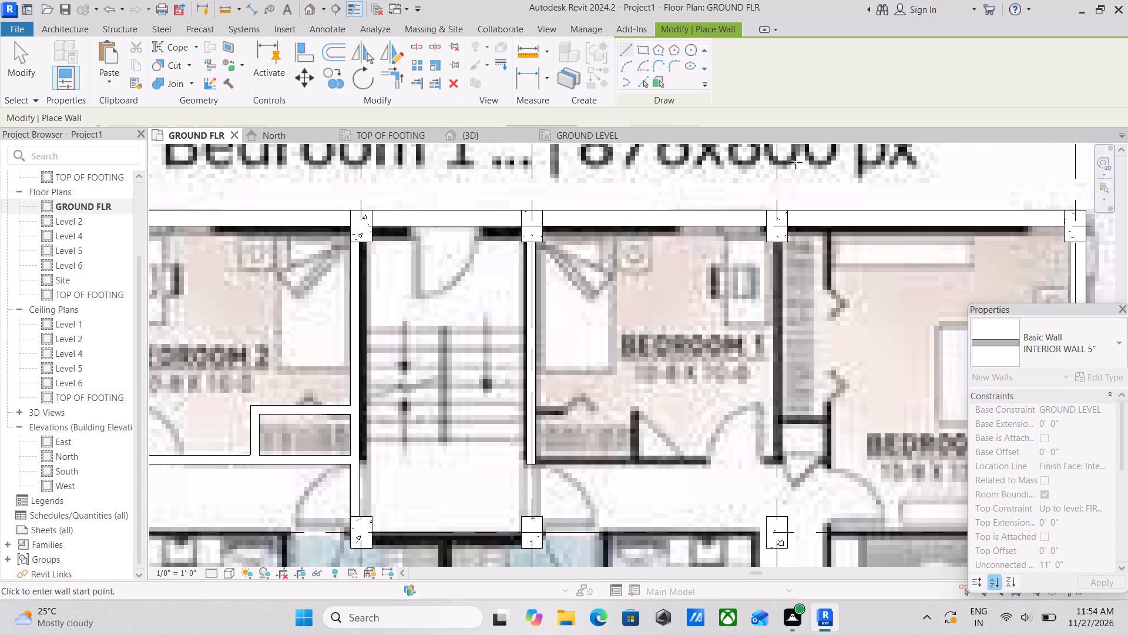
{"action": "scroll", "coordinate": [795, 162], "scroll_direction": "up", "scroll_amount": 1}
{"action": "middle_click_drag", "start_coordinate": [753, 401], "coordinate": [768, 262]}
{"action": "scroll", "coordinate": [519, 424], "scroll_direction": "up", "scroll_amount": 2}
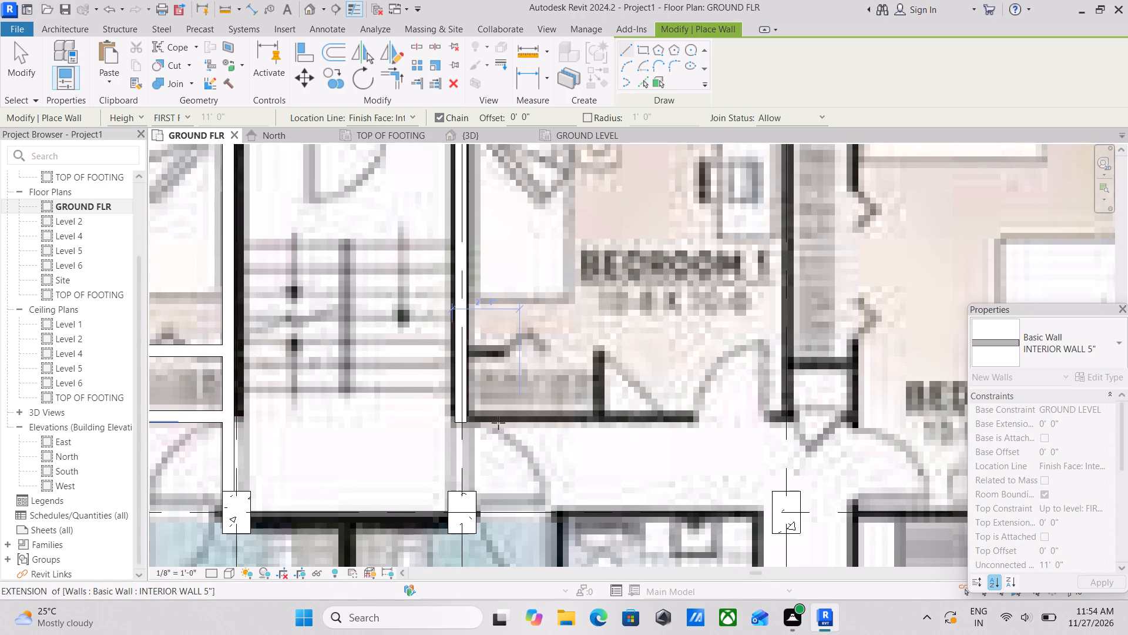
{"action": "left_click", "coordinate": [448, 419]}
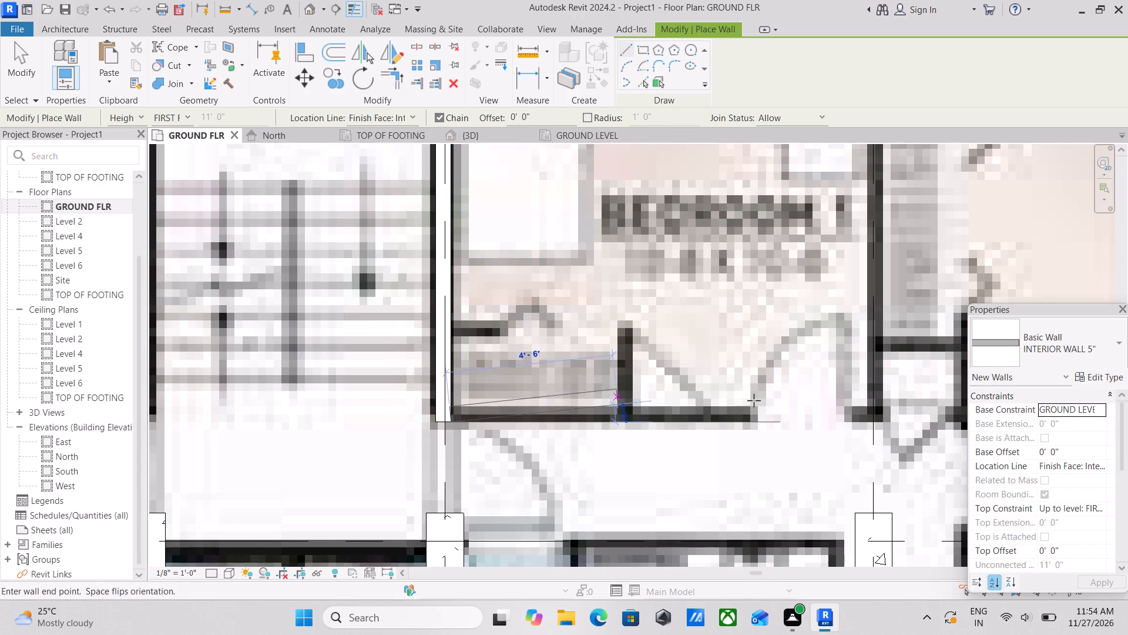
{"action": "middle_click_drag", "start_coordinate": [764, 400], "coordinate": [630, 409]}
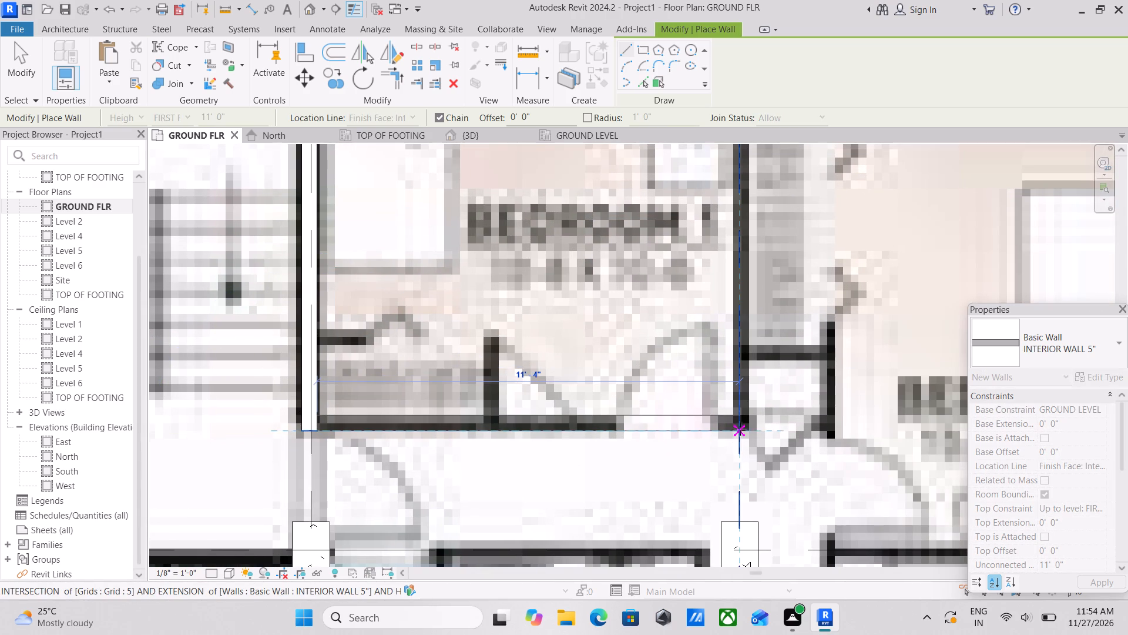
{"action": "scroll", "coordinate": [744, 427], "scroll_direction": "up", "scroll_amount": 3}
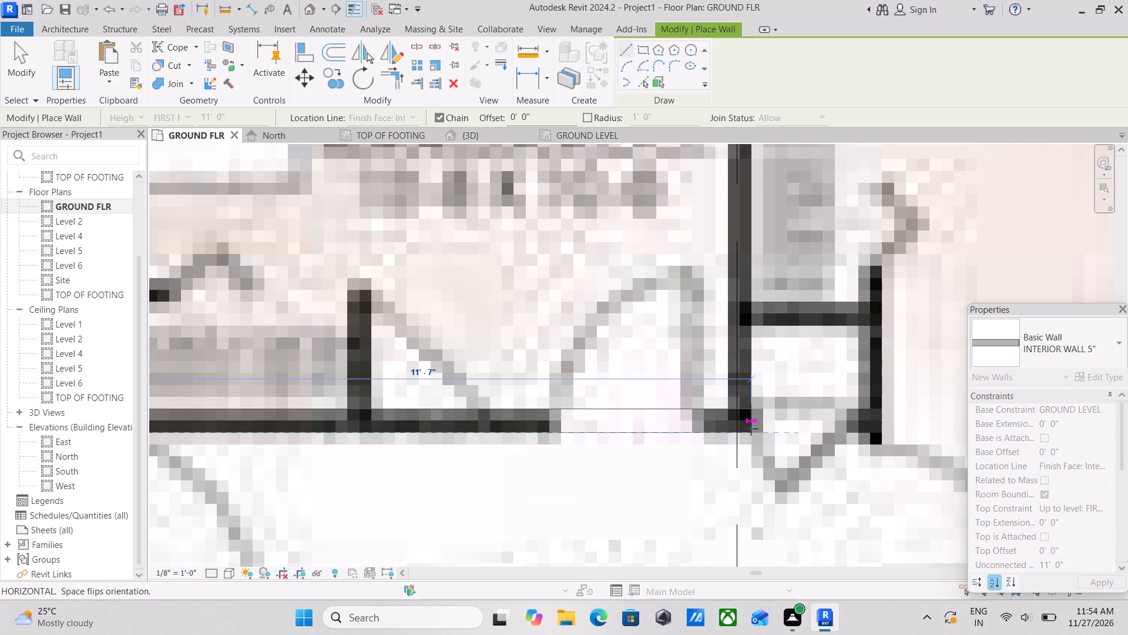
{"action": "left_click", "coordinate": [750, 433]}
Continue the wall chain north from the south wall's east end along Bedroom 1's east side to the grid 5/A column.
{"action": "middle_click_drag", "start_coordinate": [739, 310], "coordinate": [764, 375]}
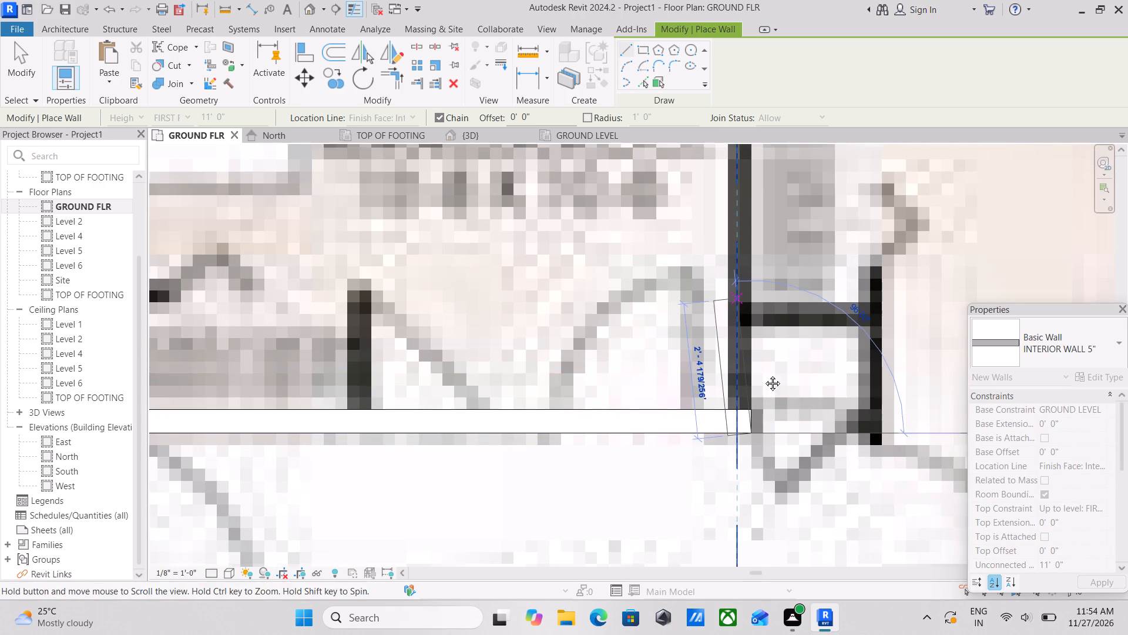
{"action": "middle_click_drag", "start_coordinate": [764, 375], "coordinate": [775, 441]}
{"action": "scroll", "coordinate": [785, 263], "scroll_direction": "down", "scroll_amount": 1}
{"action": "middle_click_drag", "start_coordinate": [785, 263], "coordinate": [801, 412]}
{"action": "middle_click_drag", "start_coordinate": [785, 261], "coordinate": [792, 482]}
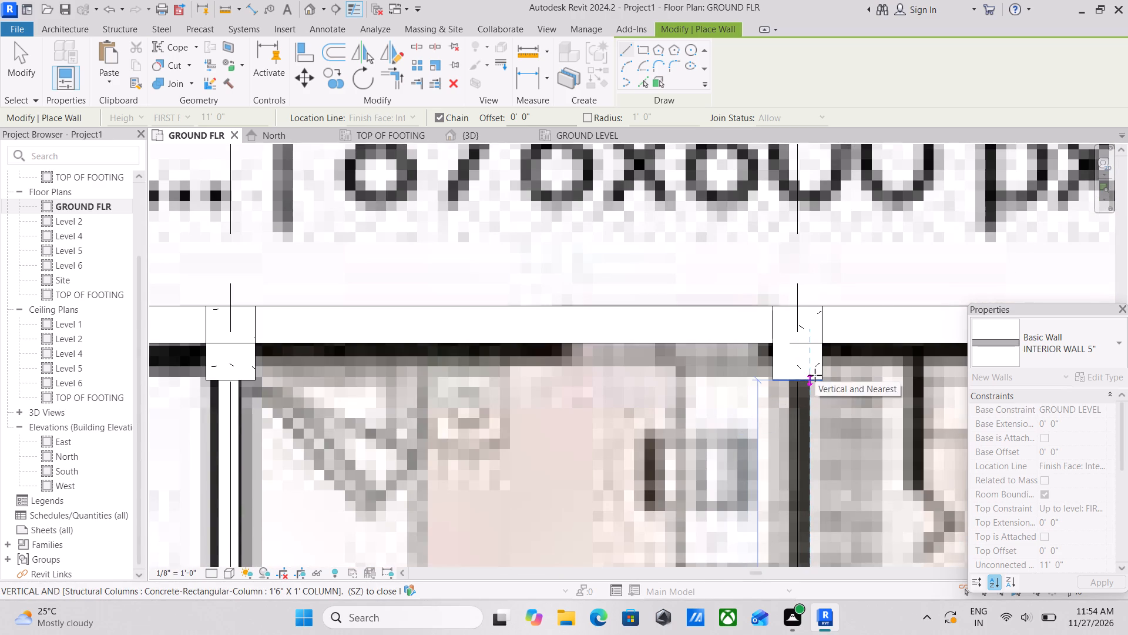
{"action": "left_click", "coordinate": [815, 375]}
{"action": "key", "text": "Escape"}
Draw an interior wall about 2'-4" long east from Bedroom 1's east wall along the south side of Bedroom 2's closet in the east unit.
{"action": "scroll", "coordinate": [815, 375], "scroll_direction": "down", "scroll_amount": 3}
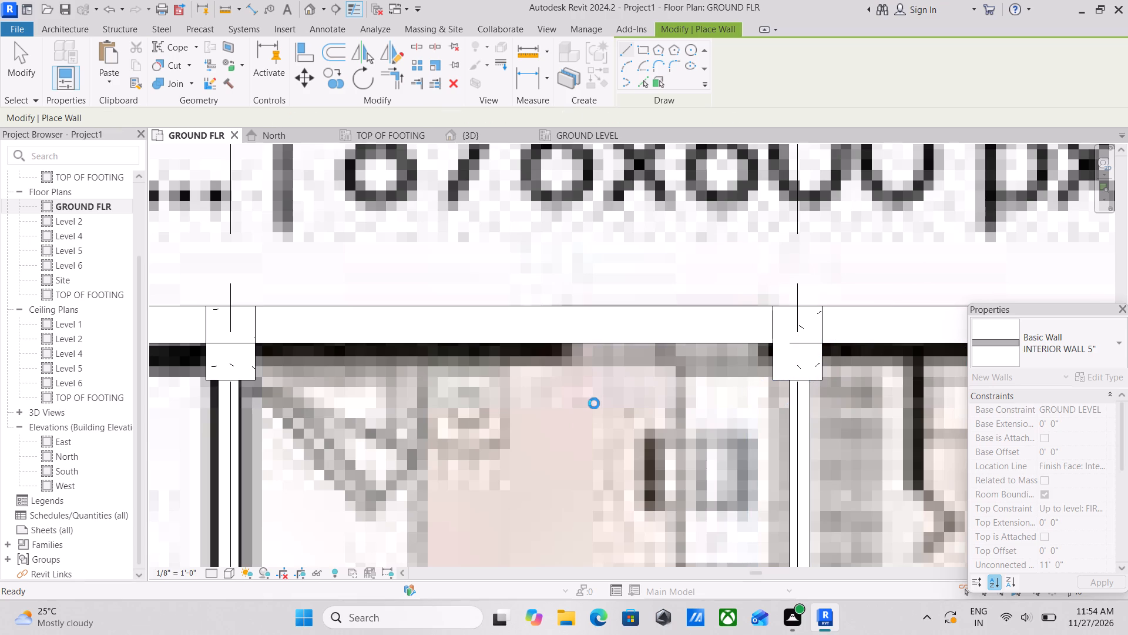
{"action": "scroll", "coordinate": [596, 402], "scroll_direction": "down", "scroll_amount": 6}
{"action": "middle_click_drag", "start_coordinate": [627, 406], "coordinate": [636, 272]}
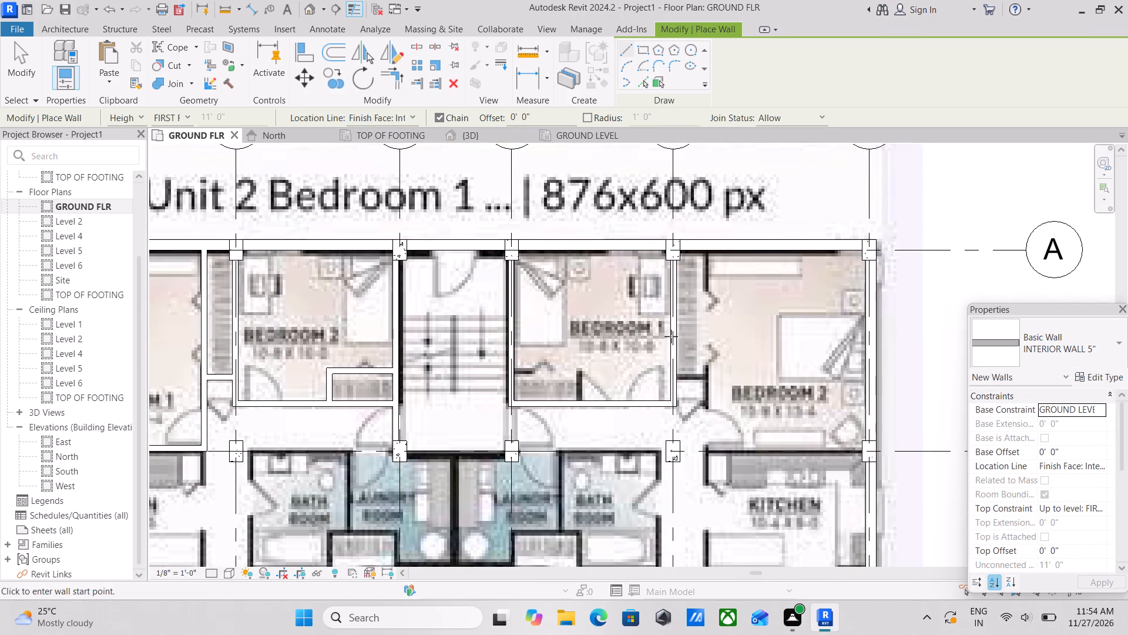
{"action": "scroll", "coordinate": [672, 362], "scroll_direction": "up", "scroll_amount": 8}
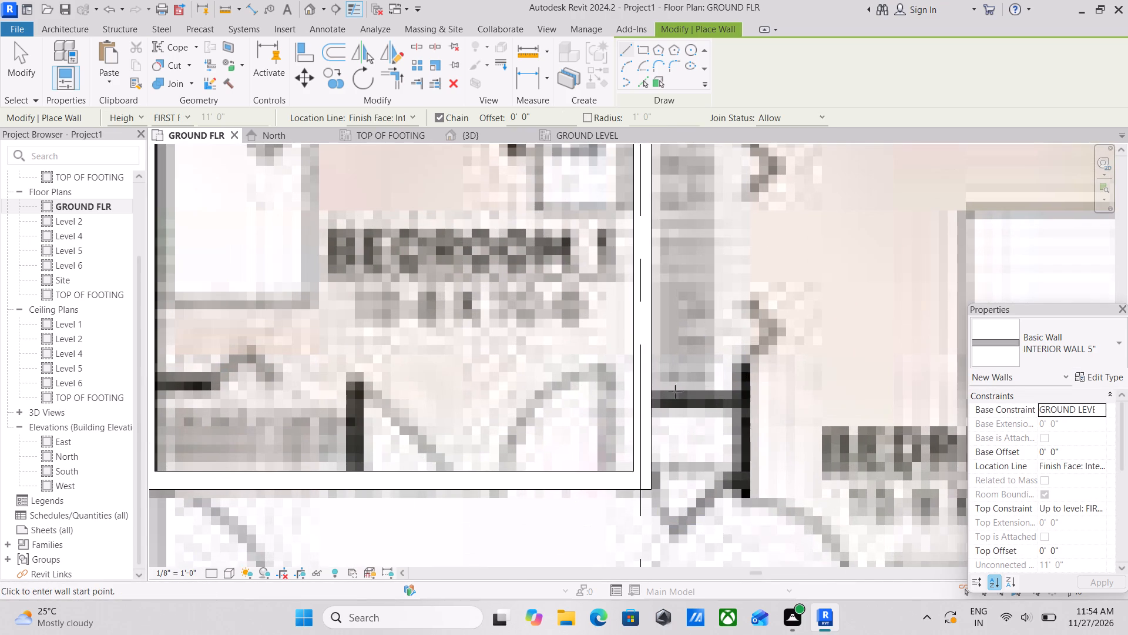
{"action": "left_click", "coordinate": [652, 400]}
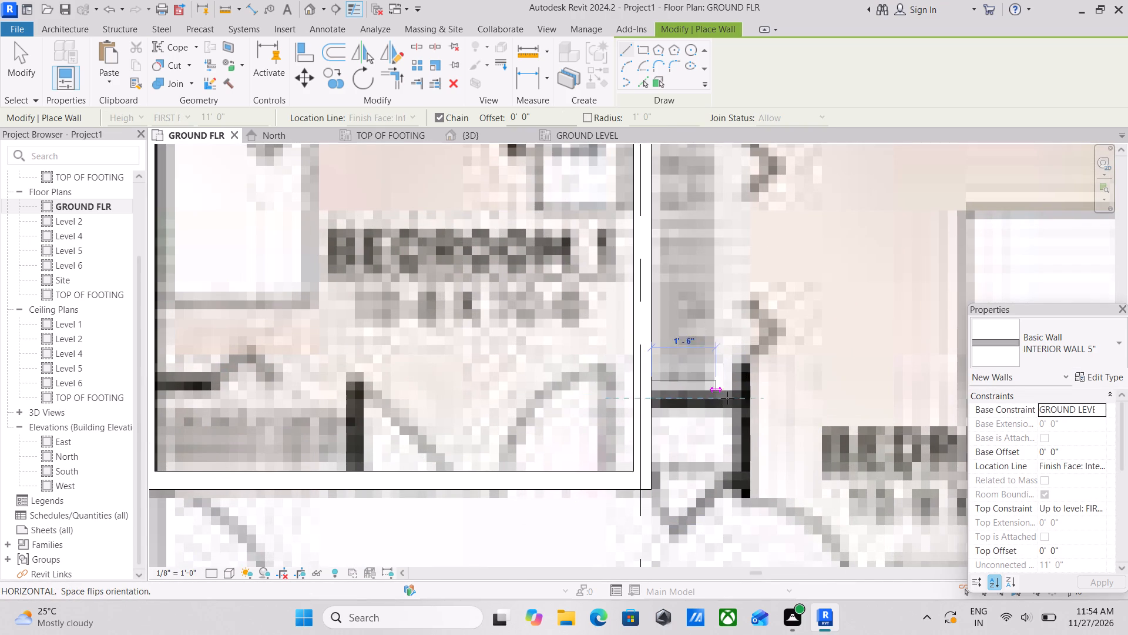
{"action": "key", "text": "Escape"}
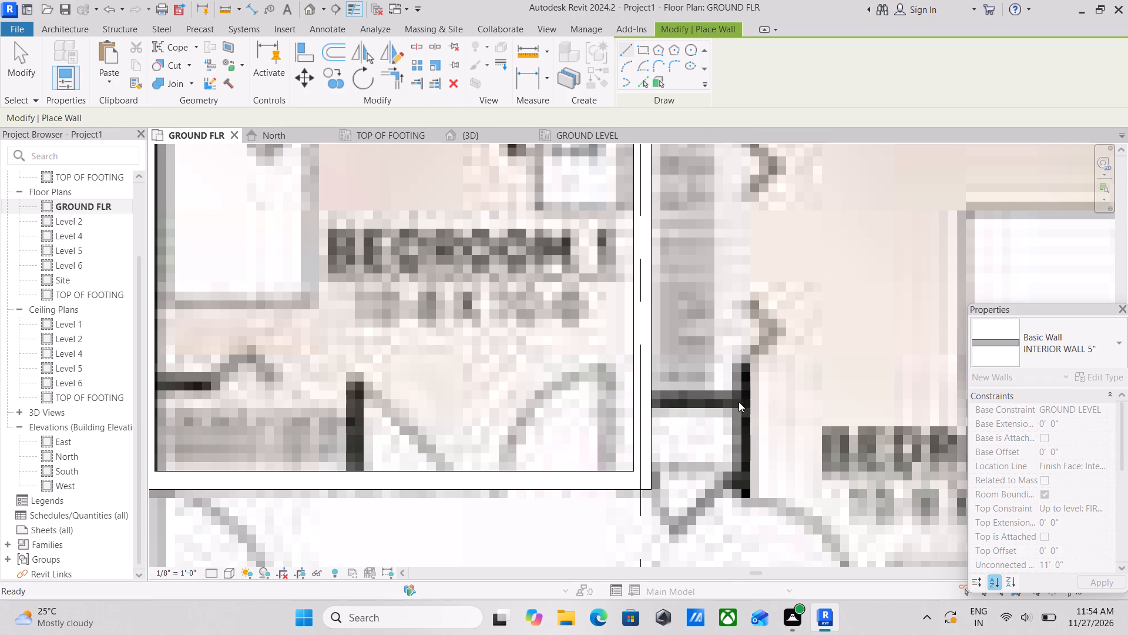
{"action": "scroll", "coordinate": [640, 410], "scroll_direction": "up", "scroll_amount": 3}
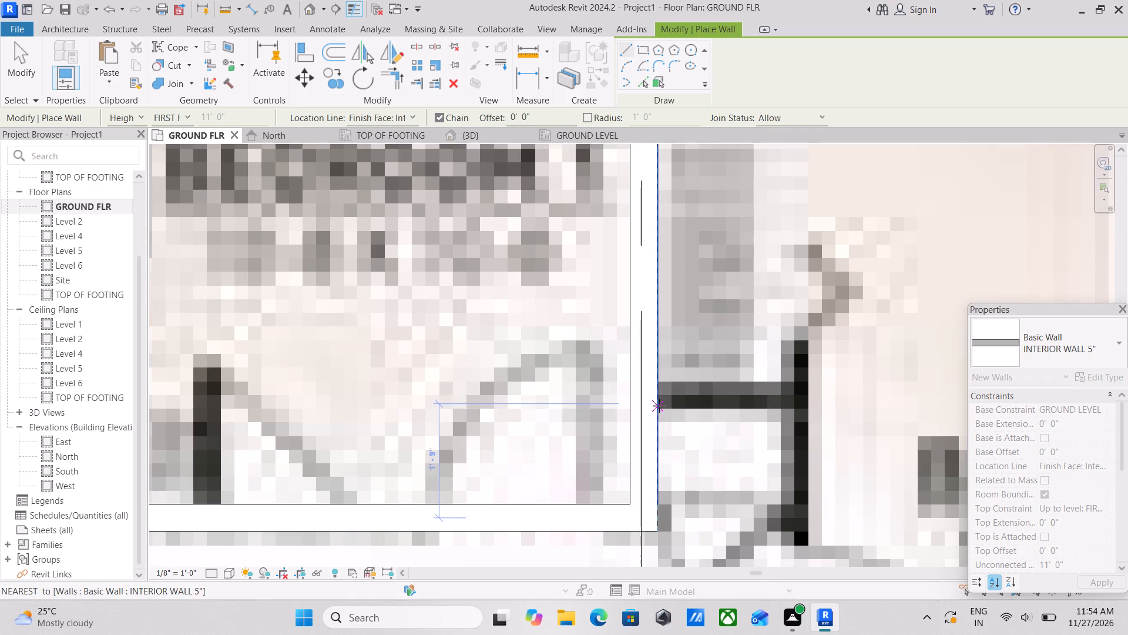
{"action": "left_click", "coordinate": [659, 409]}
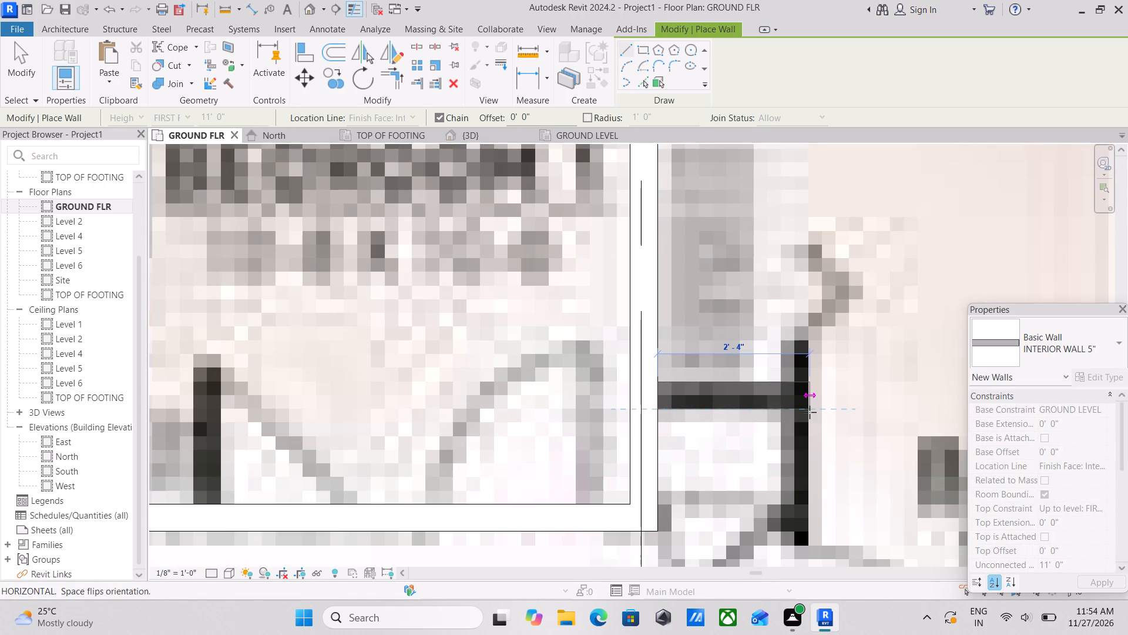
{"action": "left_click", "coordinate": [810, 412]}
{"action": "key", "text": "Escape"}
Draw an interior wall south from the north exterior wall along the closet's east side to the closet's south wall.
{"action": "scroll", "coordinate": [719, 419], "scroll_direction": "down", "scroll_amount": 2}
{"action": "middle_click_drag", "start_coordinate": [719, 419], "coordinate": [704, 331]}
{"action": "scroll", "coordinate": [715, 430], "scroll_direction": "down", "scroll_amount": 5}
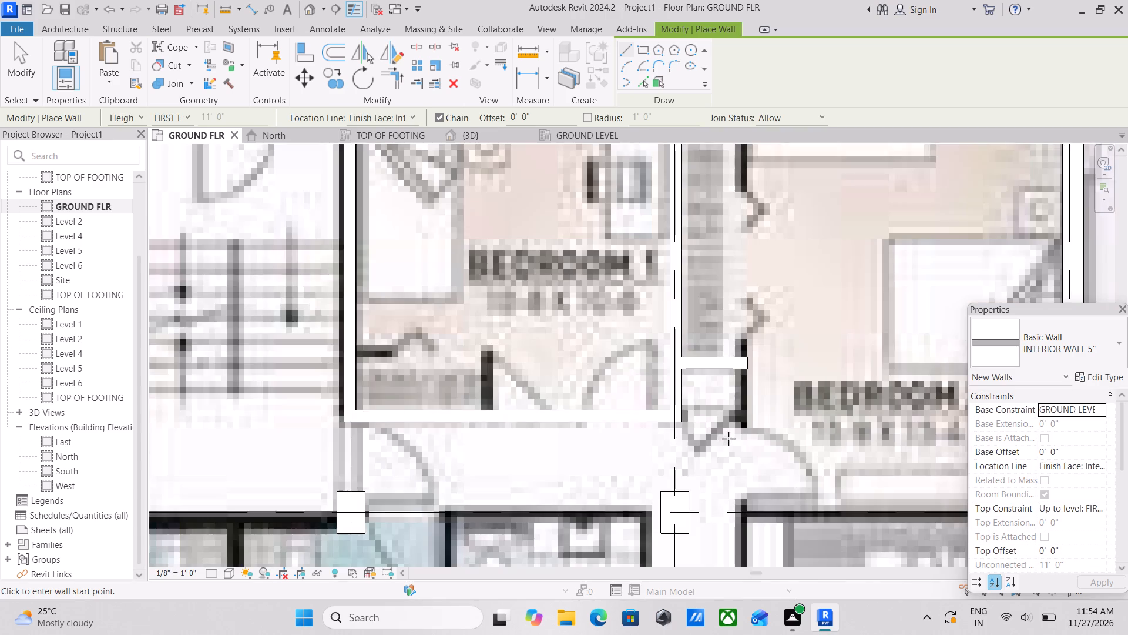
{"action": "scroll", "coordinate": [728, 439], "scroll_direction": "down", "scroll_amount": 2}
{"action": "middle_click_drag", "start_coordinate": [798, 473], "coordinate": [735, 387]}
{"action": "middle_click_drag", "start_coordinate": [626, 355], "coordinate": [664, 474]}
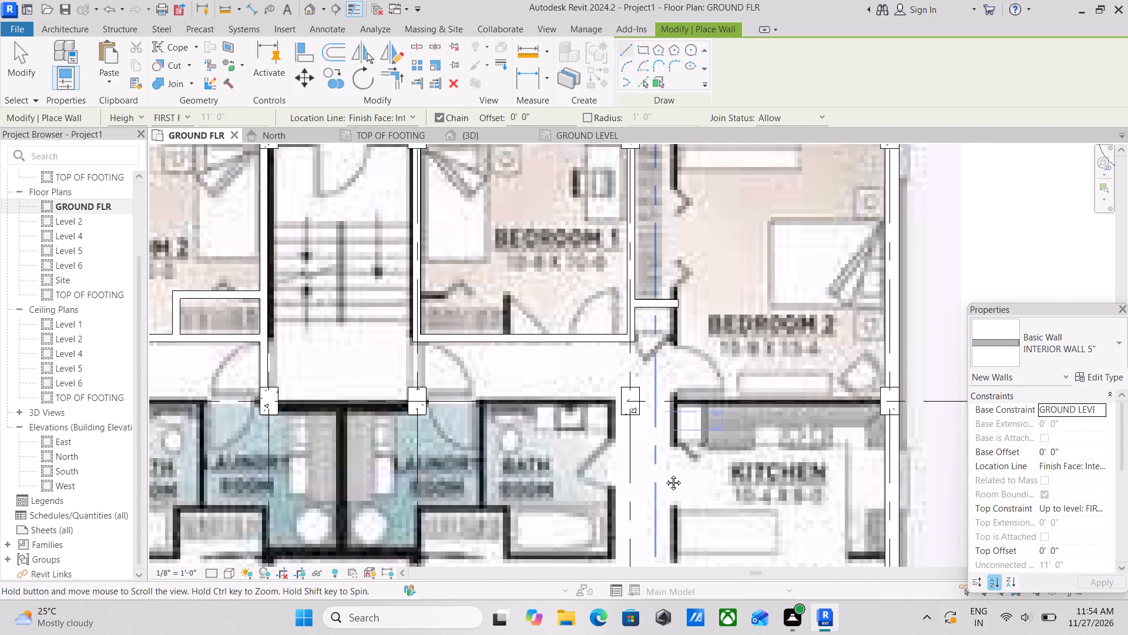
{"action": "middle_click_drag", "start_coordinate": [664, 474], "coordinate": [667, 484]}
{"action": "scroll", "coordinate": [736, 293], "scroll_direction": "up", "scroll_amount": 3}
{"action": "middle_click_drag", "start_coordinate": [736, 293], "coordinate": [730, 354]}
{"action": "scroll", "coordinate": [716, 315], "scroll_direction": "up", "scroll_amount": 2}
{"action": "left_click", "coordinate": [682, 311]}
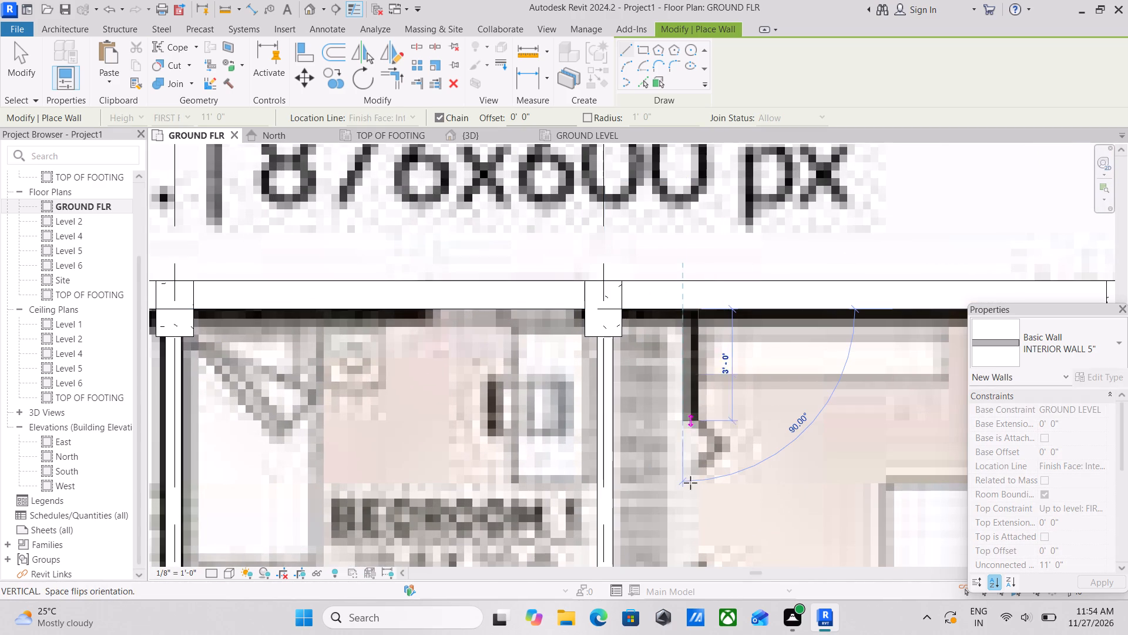
{"action": "middle_click_drag", "start_coordinate": [690, 506], "coordinate": [689, 307]}
{"action": "middle_click_drag", "start_coordinate": [686, 466], "coordinate": [672, 386]}
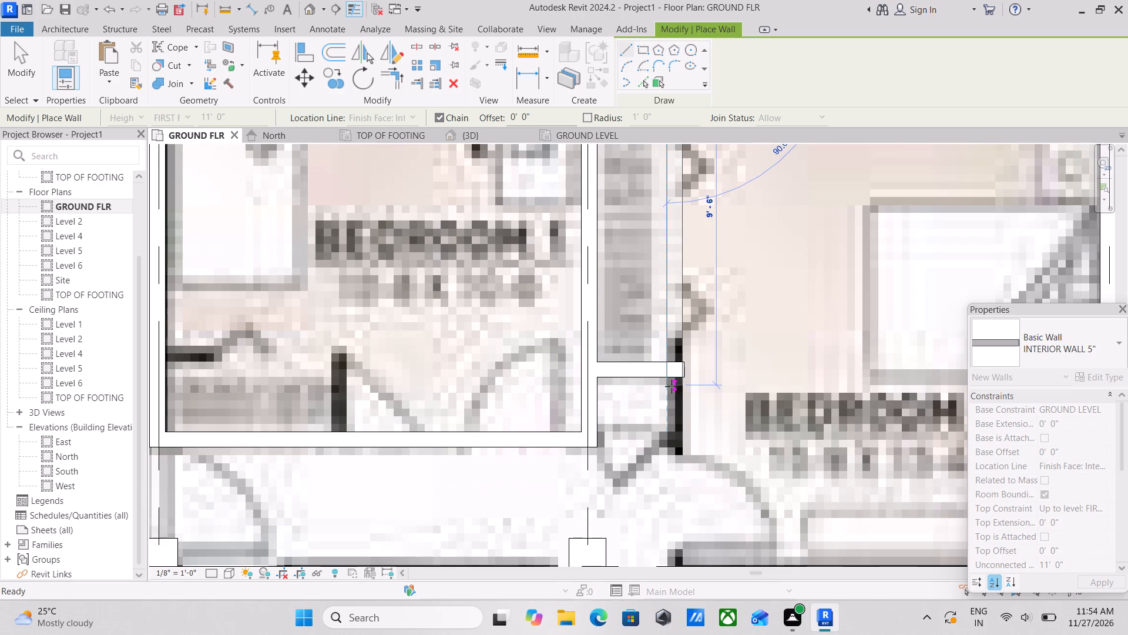
{"action": "scroll", "coordinate": [674, 353], "scroll_direction": "up", "scroll_amount": 2}
{"action": "left_click", "coordinate": [669, 363]}
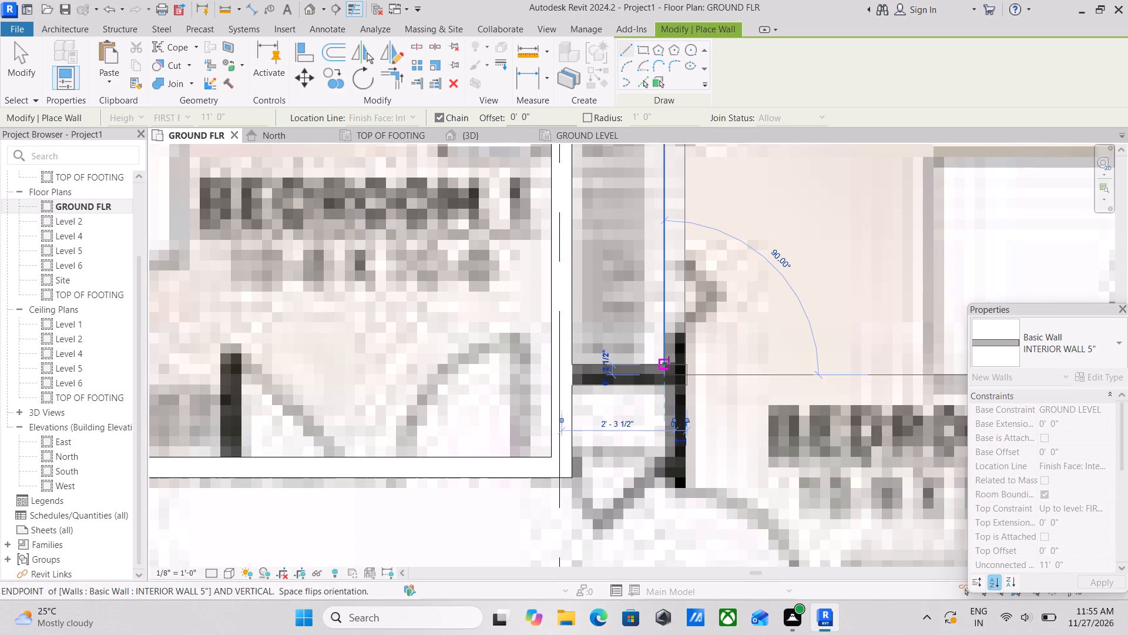
{"action": "key", "text": "Escape"}
{"action": "key", "text": "Escape"}
{"action": "key", "text": "Escape"}
Shorten the closet's south wall so its east end sits flush with the closet's east wall.
{"action": "scroll", "coordinate": [673, 384], "scroll_direction": "up", "scroll_amount": 2}
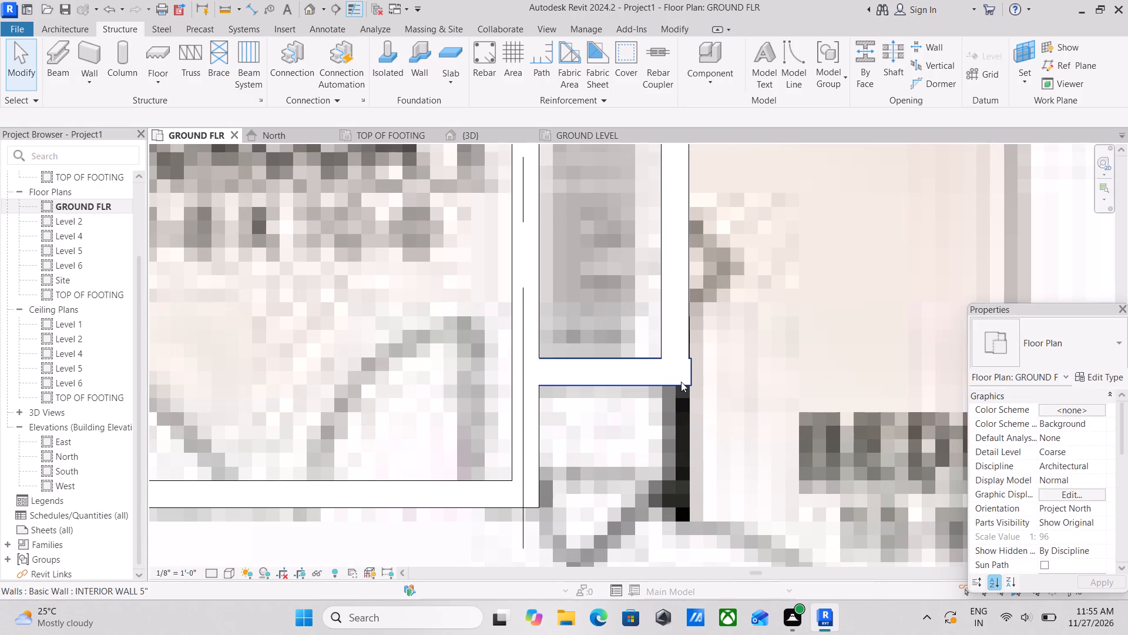
{"action": "left_click", "coordinate": [681, 382]}
{"action": "scroll", "coordinate": [681, 382], "scroll_direction": "up", "scroll_amount": 3}
{"action": "left_click_drag", "start_coordinate": [694, 382], "coordinate": [676, 382]}
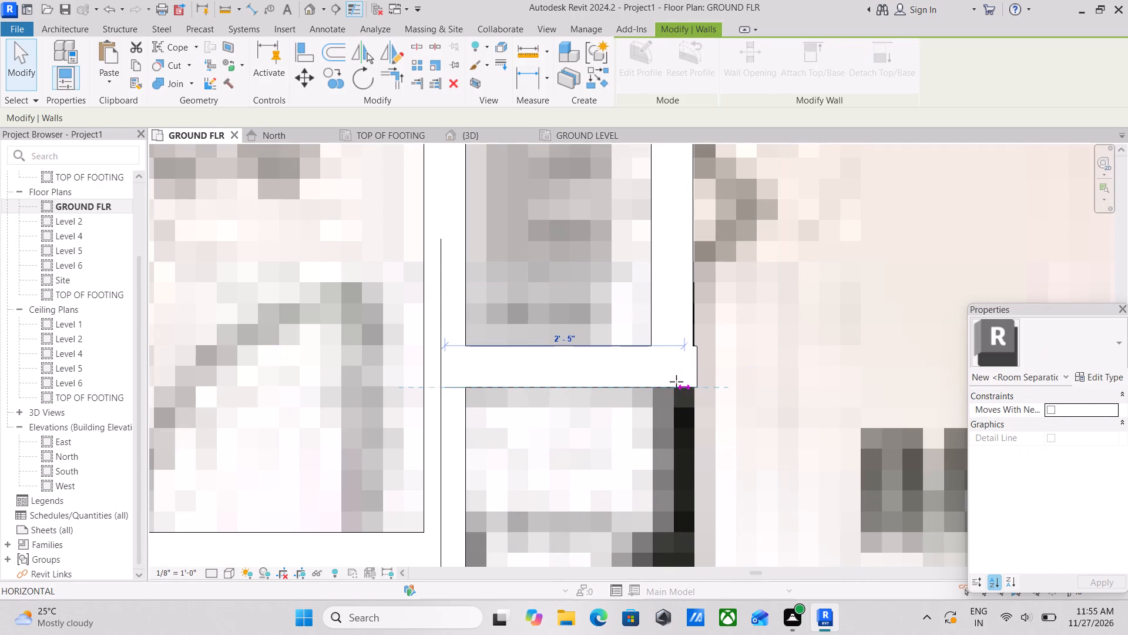
{"action": "left_click_drag", "start_coordinate": [676, 382], "coordinate": [656, 382]}
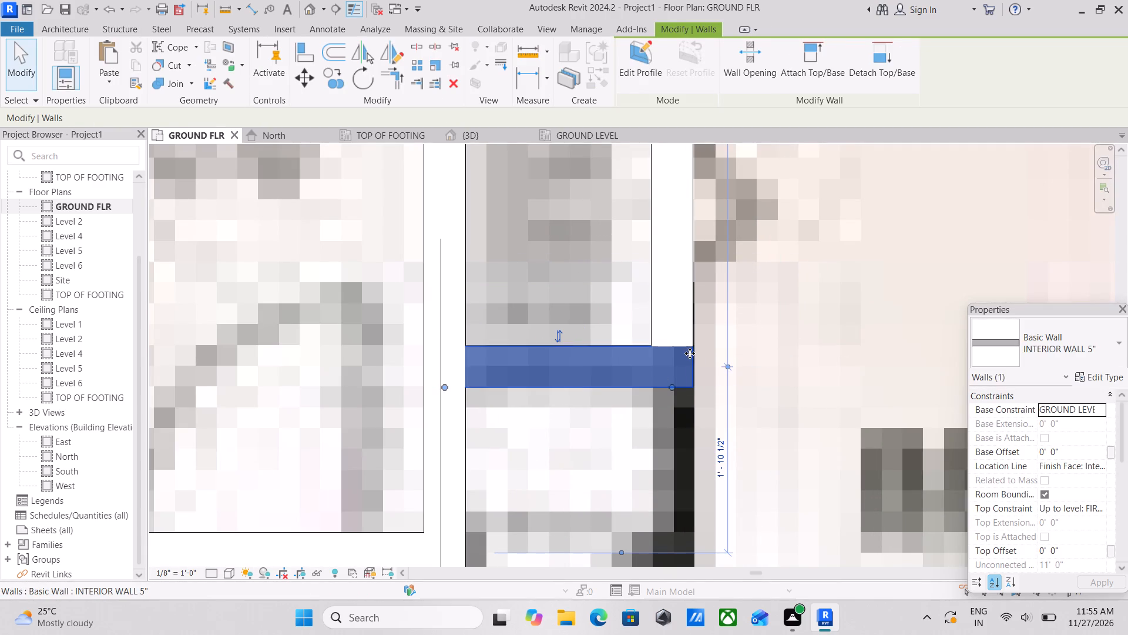
{"action": "scroll", "coordinate": [681, 370], "scroll_direction": "up", "scroll_amount": 3}
{"action": "key", "text": "Escape"}
{"action": "key", "text": "Escape"}
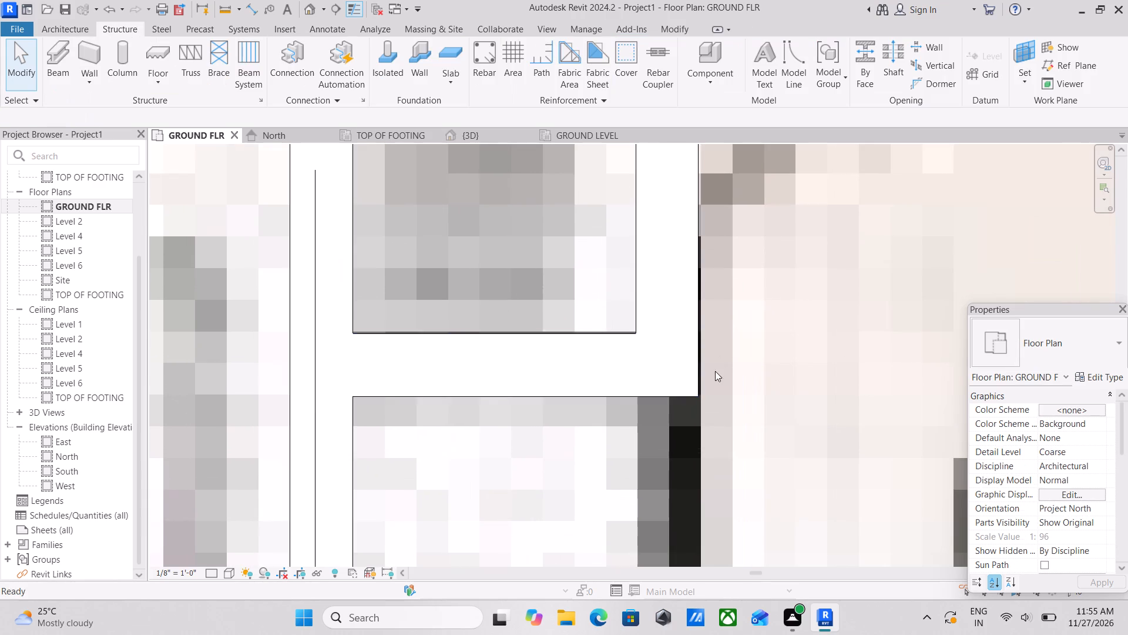
Draw an interior wall south from the closet's southeast corner, flipped onto the plan's wall line, ending level with Bedroom 1's south wall.
{"action": "scroll", "coordinate": [672, 400], "scroll_direction": "down", "scroll_amount": 5}
{"action": "middle_click_drag", "start_coordinate": [632, 497], "coordinate": [711, 442]}
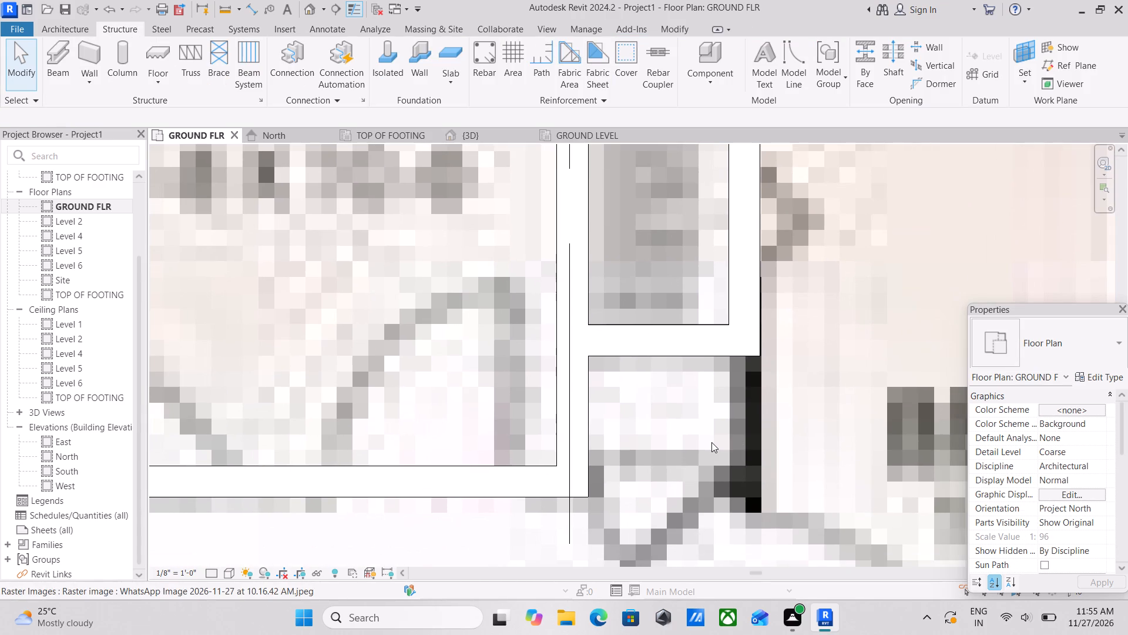
{"action": "type", "text": "WA"}
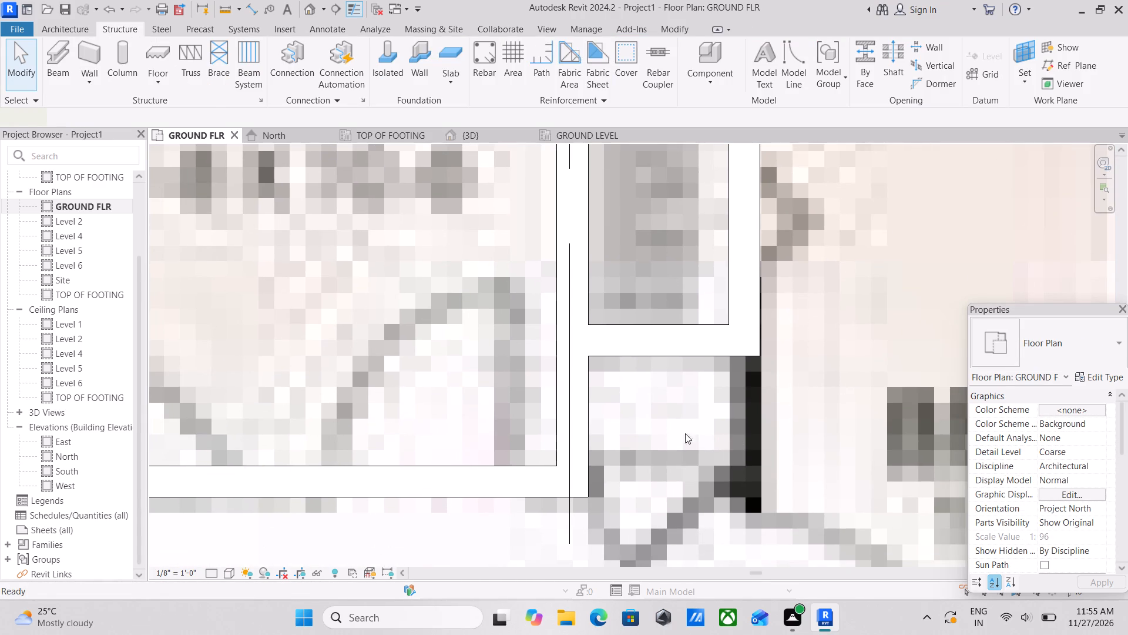
{"action": "left_click", "coordinate": [760, 356]}
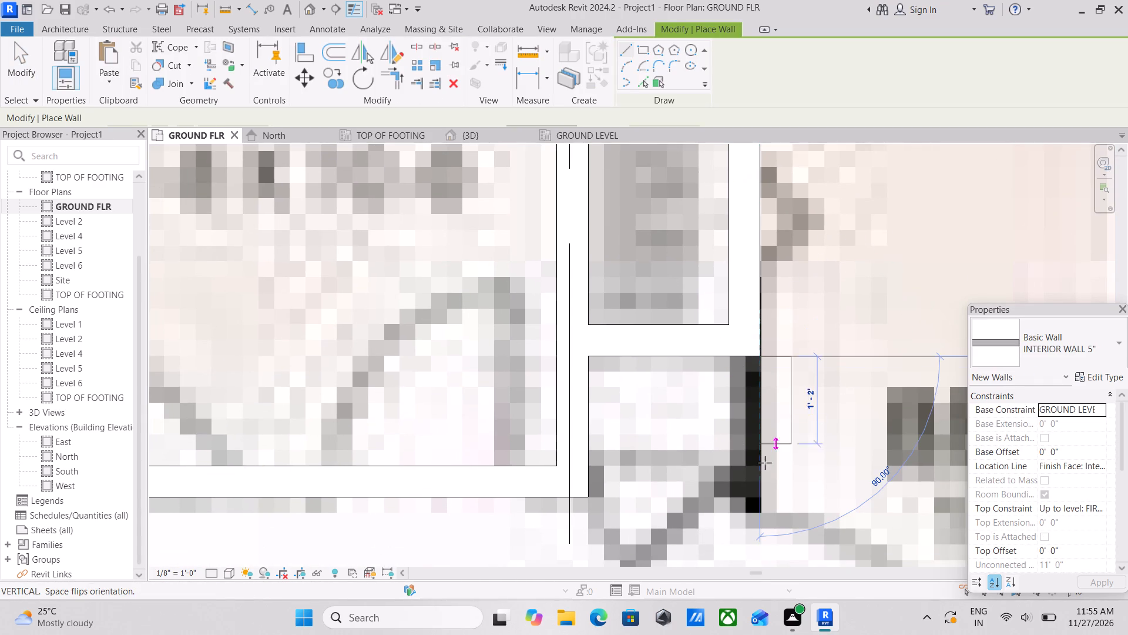
{"action": "key", "text": "space"}
{"action": "middle_click_drag", "start_coordinate": [763, 482], "coordinate": [746, 402]}
{"action": "left_click", "coordinate": [747, 413]}
{"action": "key", "text": "Escape"}
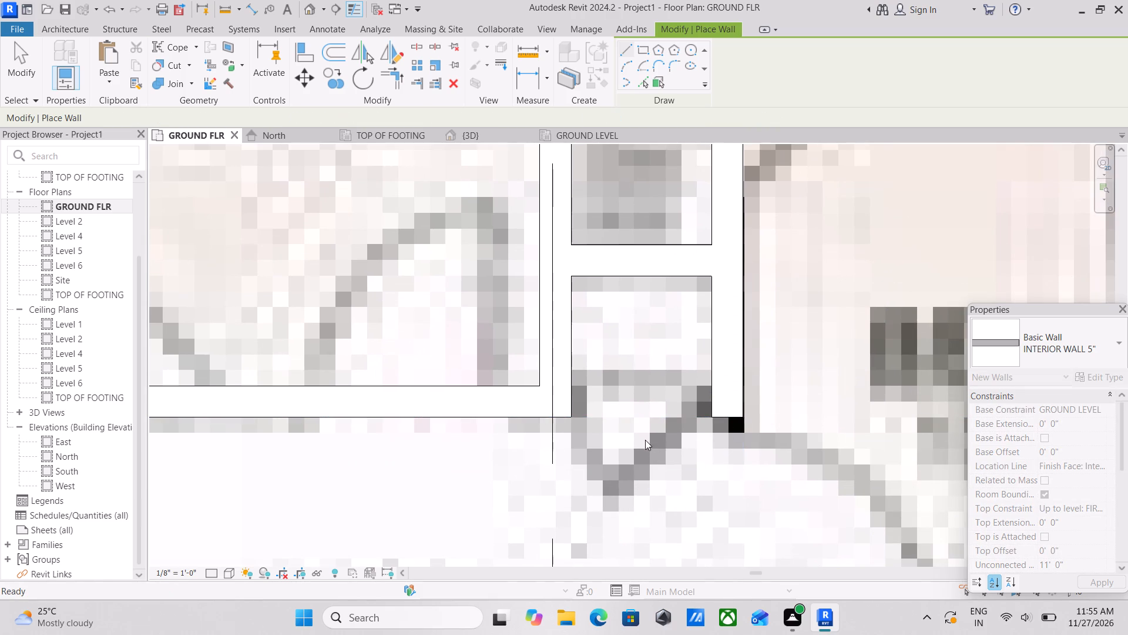
Draw an interior wall about 1'-10 1/2" long east from Bedroom 1's southeast corner to the short wall below the closet.
{"action": "scroll", "coordinate": [607, 430], "scroll_direction": "up", "scroll_amount": 1}
{"action": "middle_click_drag", "start_coordinate": [606, 430], "coordinate": [648, 469]}
{"action": "type", "text": "WA"}
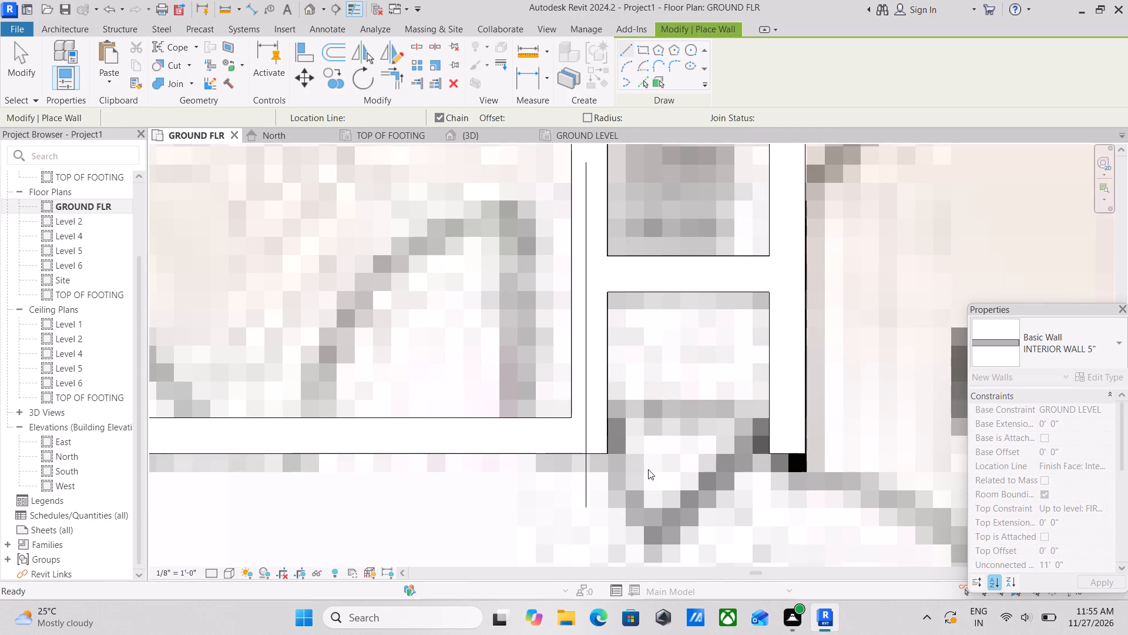
{"action": "left_click", "coordinate": [612, 454]}
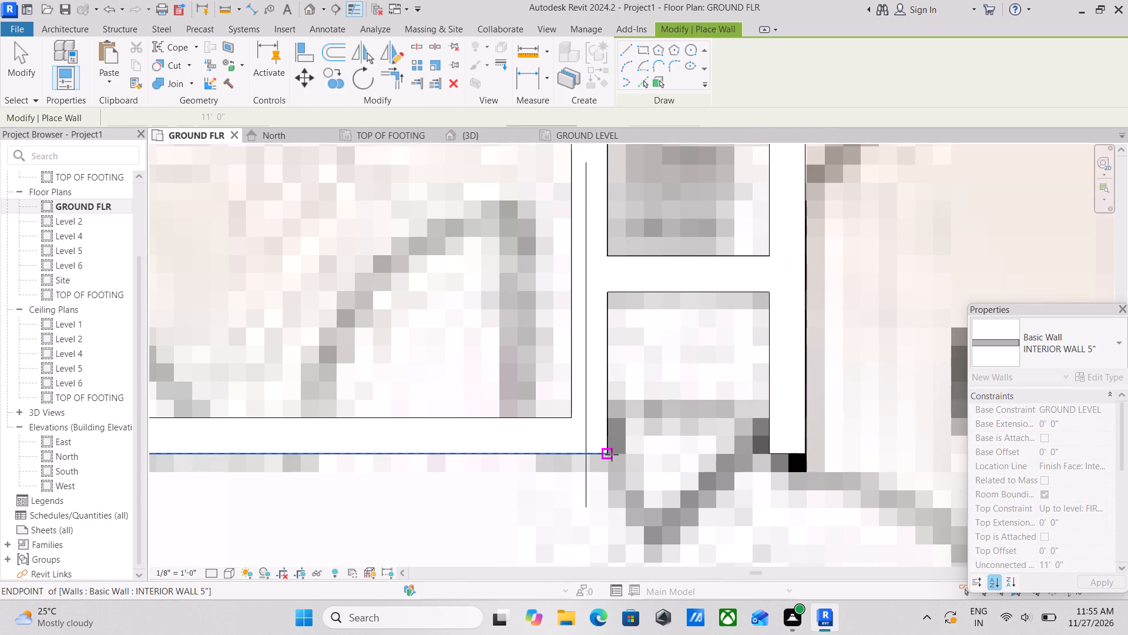
{"action": "left_click", "coordinate": [773, 456]}
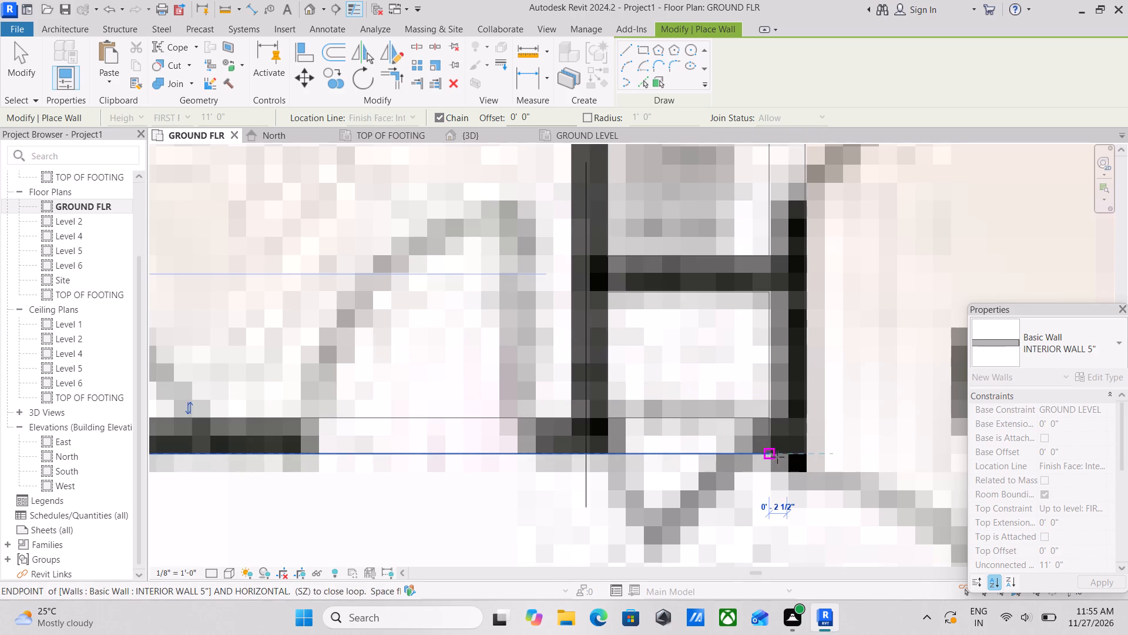
{"action": "key", "text": "Escape"}
Examine the west unit's bedroom and kitchen walls and the central rooms against the reference plan.
{"action": "scroll", "coordinate": [793, 425], "scroll_direction": "down", "scroll_amount": 7}
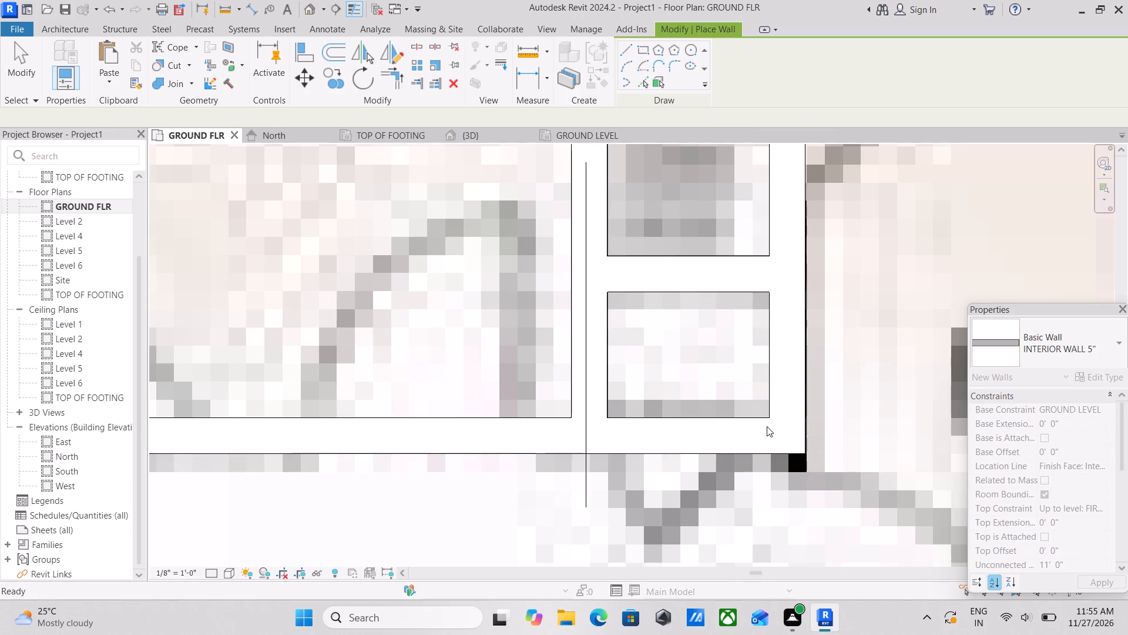
{"action": "scroll", "coordinate": [767, 426], "scroll_direction": "down", "scroll_amount": 3}
{"action": "scroll", "coordinate": [395, 437], "scroll_direction": "down", "scroll_amount": 2}
{"action": "middle_click_drag", "start_coordinate": [395, 437], "coordinate": [637, 377]}
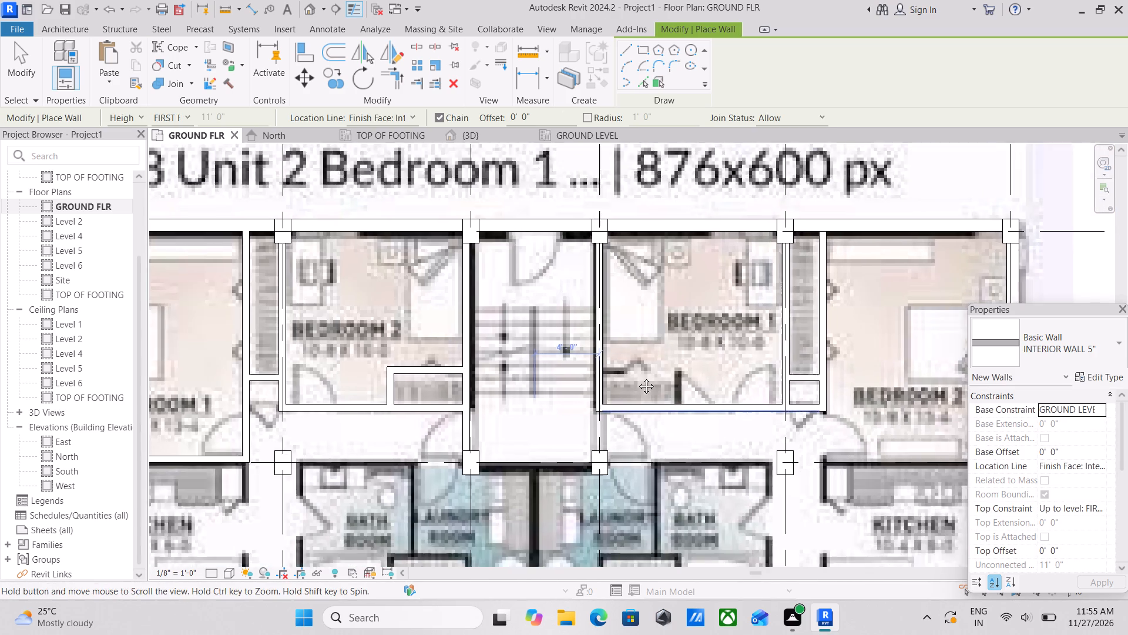
{"action": "middle_click_drag", "start_coordinate": [637, 377], "coordinate": [691, 356]}
{"action": "middle_click_drag", "start_coordinate": [425, 400], "coordinate": [710, 356]}
{"action": "scroll", "coordinate": [448, 418], "scroll_direction": "up", "scroll_amount": 2}
{"action": "scroll", "coordinate": [574, 398], "scroll_direction": "down", "scroll_amount": 1}
{"action": "middle_click_drag", "start_coordinate": [573, 398], "coordinate": [537, 359]}
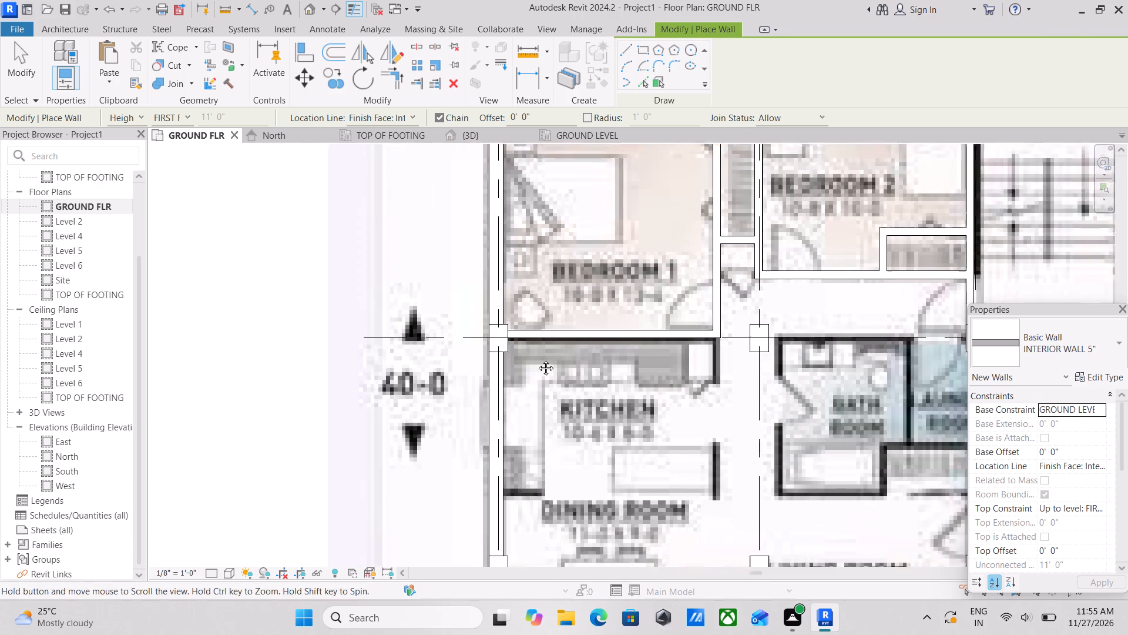
{"action": "middle_click_drag", "start_coordinate": [537, 359], "coordinate": [529, 333]}
{"action": "scroll", "coordinate": [657, 467], "scroll_direction": "down", "scroll_amount": 1}
{"action": "middle_click_drag", "start_coordinate": [670, 482], "coordinate": [581, 352]}
{"action": "middle_click_drag", "start_coordinate": [697, 457], "coordinate": [521, 399]}
{"action": "middle_click_drag", "start_coordinate": [756, 411], "coordinate": [570, 430]}
Draw an interior wall about 11'-0" long west along grid B from the east exterior column, between the east unit's Bedroom 2 and Kitchen.
{"action": "scroll", "coordinate": [662, 366], "scroll_direction": "up", "scroll_amount": 1}
{"action": "middle_click_drag", "start_coordinate": [662, 366], "coordinate": [663, 520]}
{"action": "middle_click_drag", "start_coordinate": [717, 412], "coordinate": [581, 549]}
{"action": "middle_click_drag", "start_coordinate": [718, 476], "coordinate": [586, 512]}
{"action": "scroll", "coordinate": [709, 398], "scroll_direction": "up", "scroll_amount": 3}
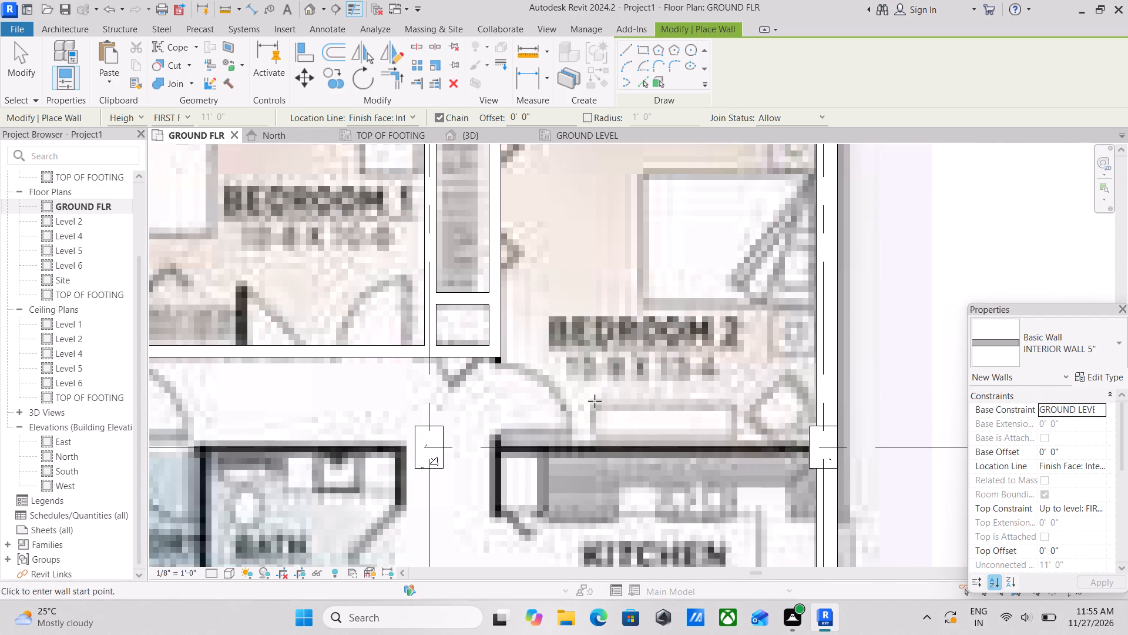
{"action": "middle_click_drag", "start_coordinate": [595, 401], "coordinate": [616, 429]}
{"action": "scroll", "coordinate": [813, 481], "scroll_direction": "up", "scroll_amount": 5}
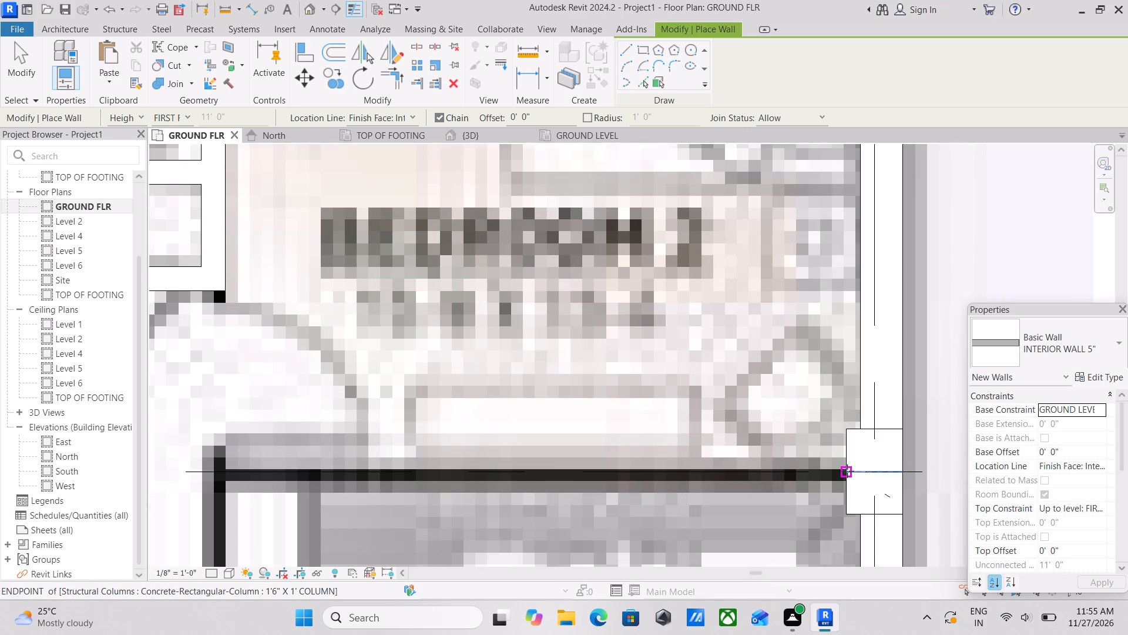
{"action": "left_click", "coordinate": [847, 471]}
{"action": "middle_click_drag", "start_coordinate": [546, 482], "coordinate": [756, 476]}
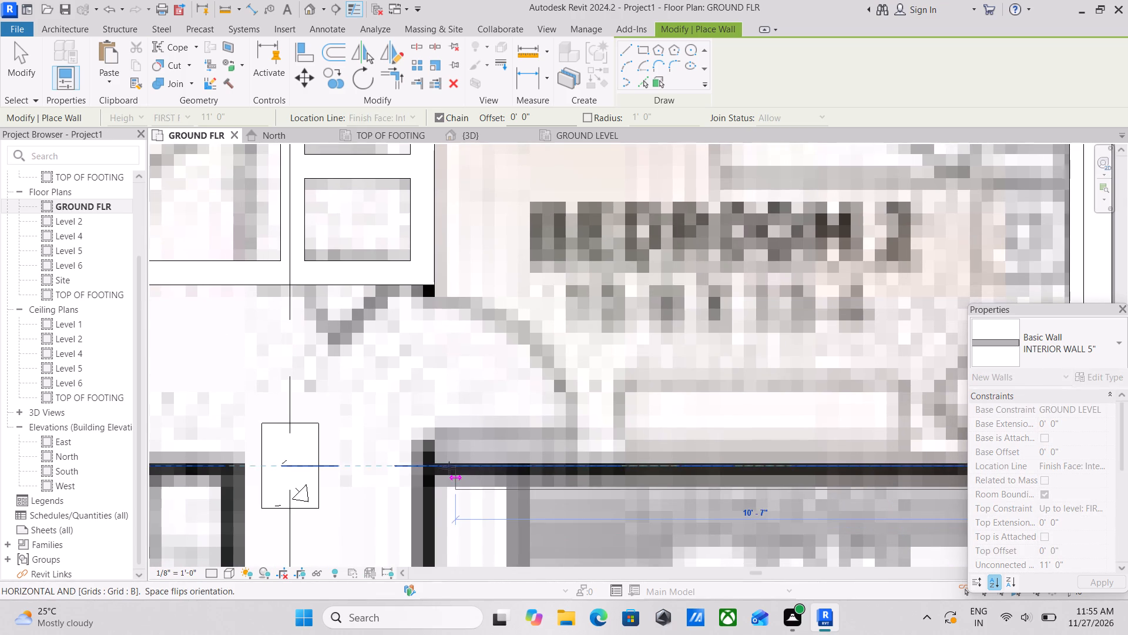
{"action": "left_click", "coordinate": [434, 467]}
{"action": "key", "text": "Escape"}
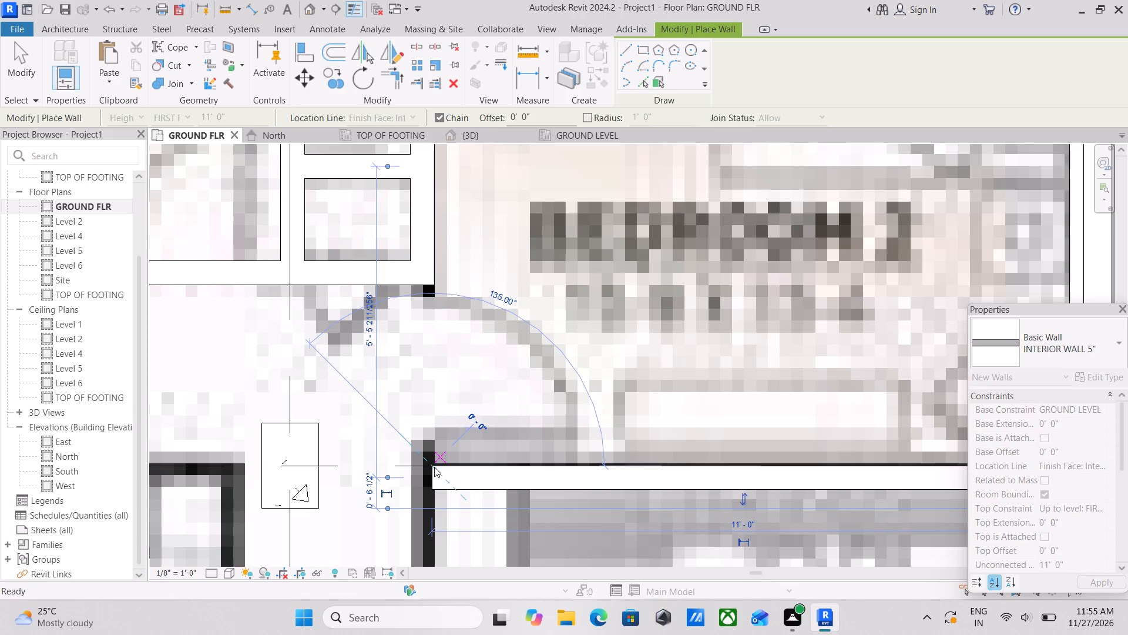
Draw an interior wall south from the corner below the east unit's closet, flipped onto the plan line, ending at the Kitchen's upper opening.
{"action": "middle_click_drag", "start_coordinate": [372, 417], "coordinate": [566, 412]}
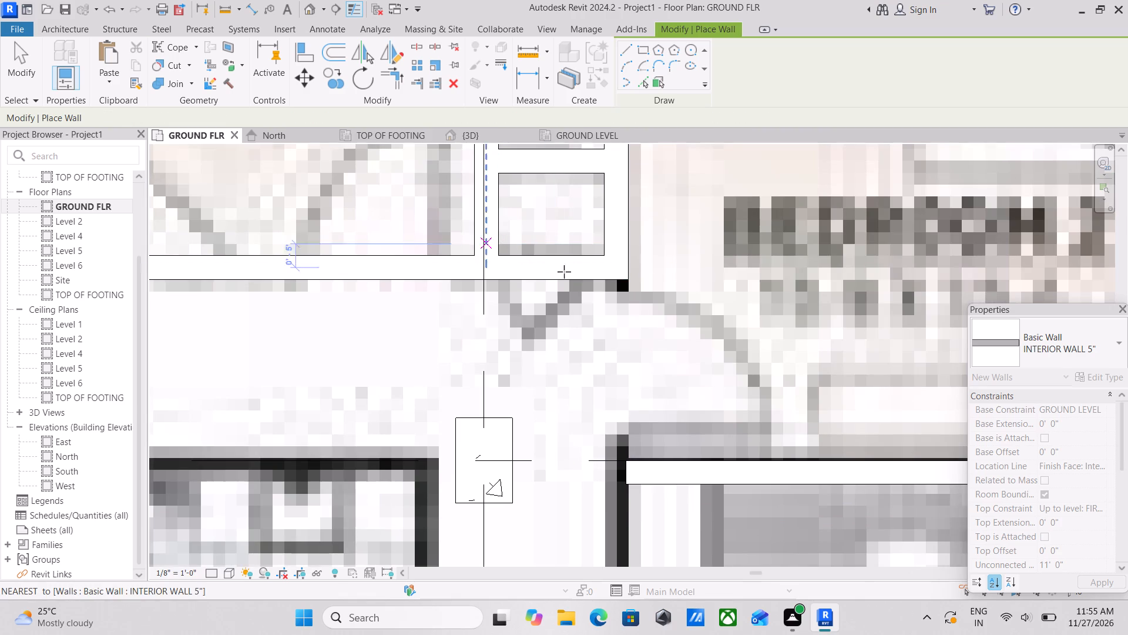
{"action": "left_click", "coordinate": [632, 278]}
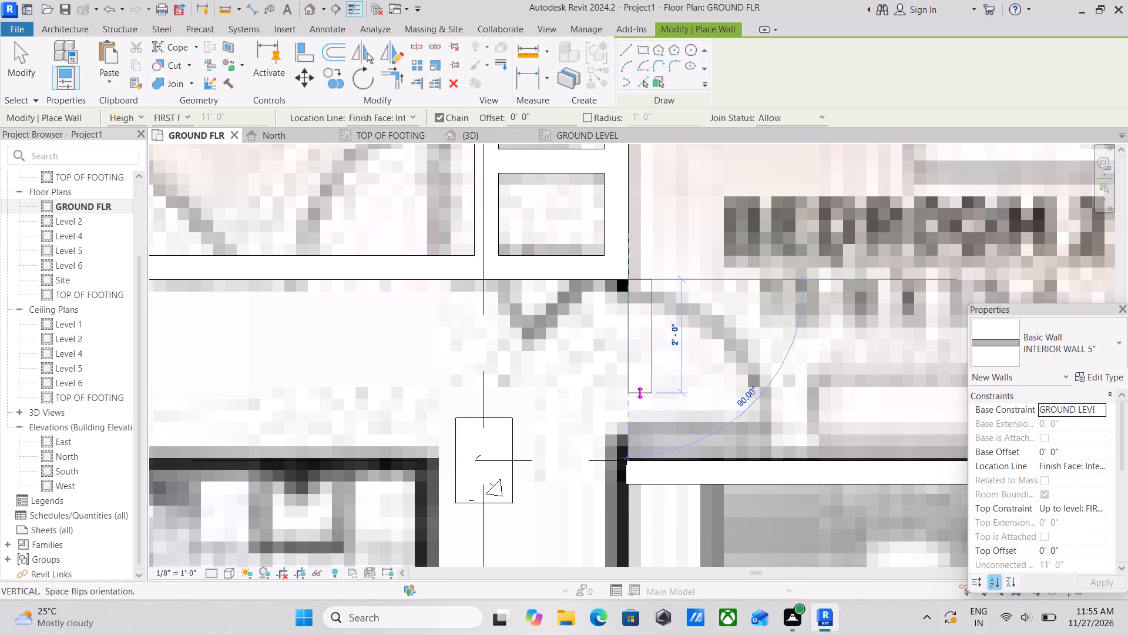
{"action": "middle_click_drag", "start_coordinate": [627, 467], "coordinate": [616, 354]}
{"action": "key", "text": "space"}
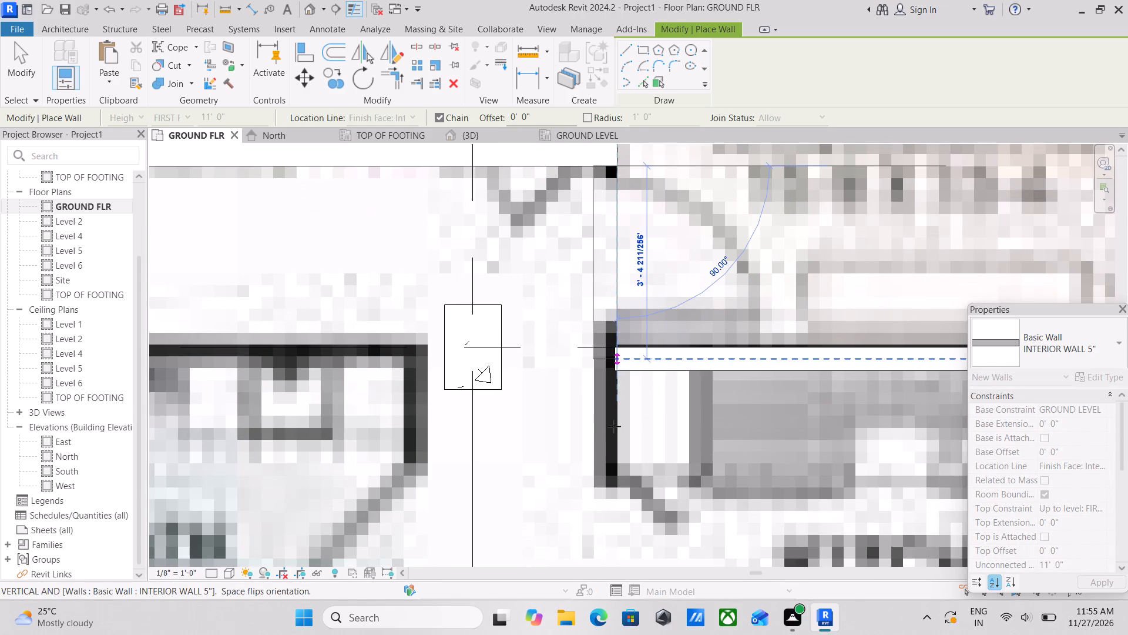
{"action": "scroll", "coordinate": [614, 426], "scroll_direction": "down", "scroll_amount": 1}
{"action": "middle_click_drag", "start_coordinate": [614, 426], "coordinate": [615, 306]}
{"action": "middle_click_drag", "start_coordinate": [610, 456], "coordinate": [622, 309]}
{"action": "scroll", "coordinate": [617, 409], "scroll_direction": "down", "scroll_amount": 1}
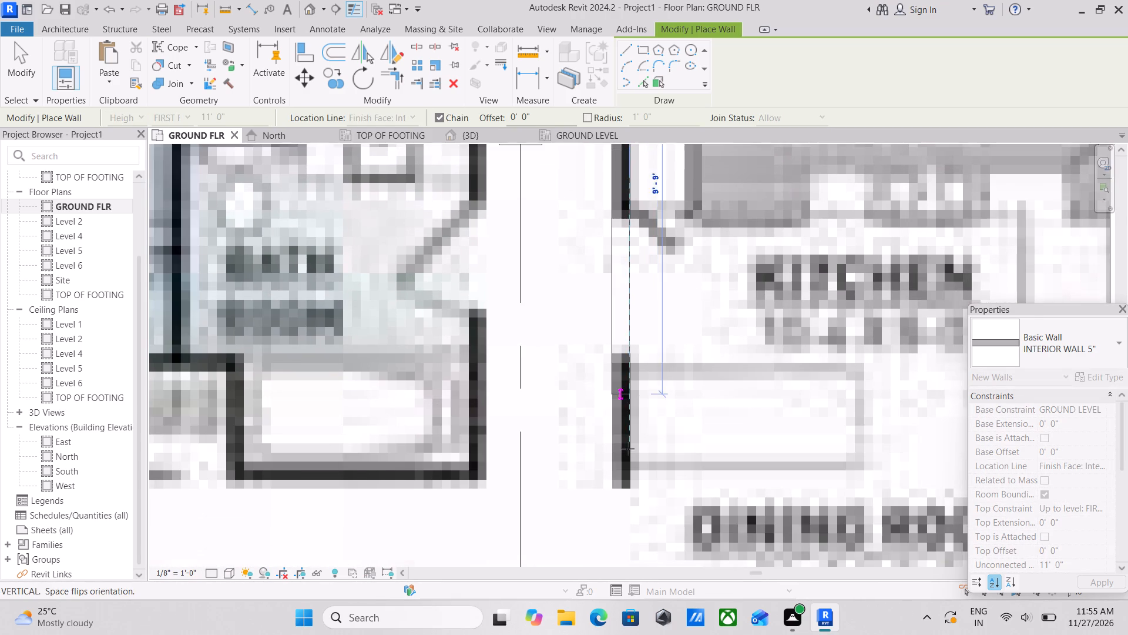
{"action": "scroll", "coordinate": [628, 477], "scroll_direction": "down", "scroll_amount": 5}
{"action": "middle_click_drag", "start_coordinate": [628, 477], "coordinate": [657, 342]}
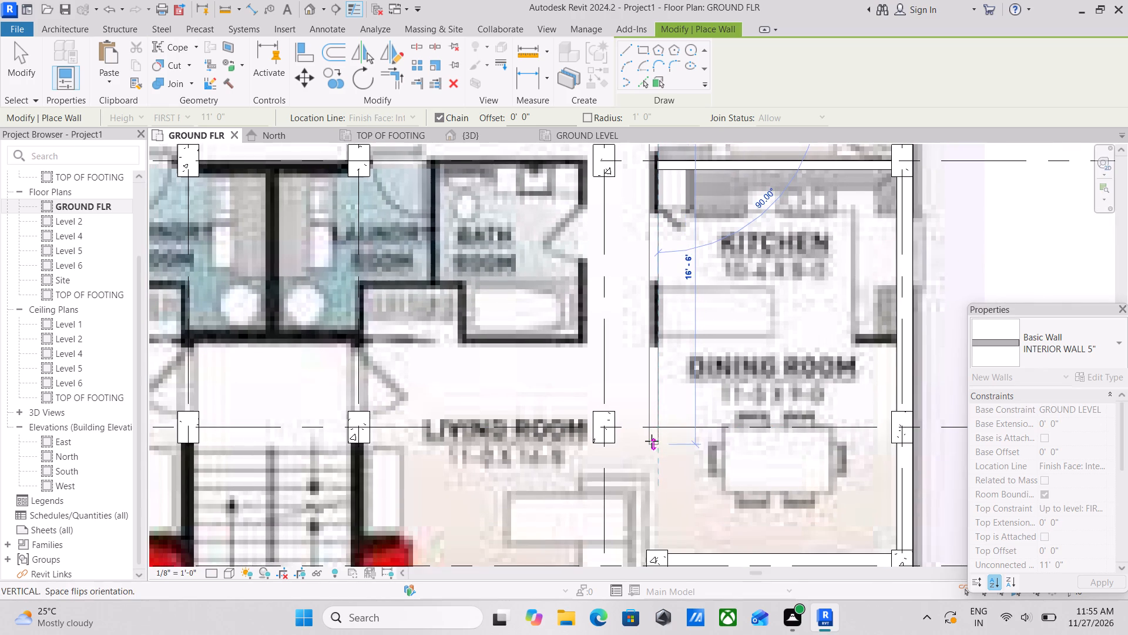
{"action": "scroll", "coordinate": [652, 441], "scroll_direction": "down", "scroll_amount": 1}
{"action": "middle_click_drag", "start_coordinate": [652, 441], "coordinate": [642, 393]}
{"action": "middle_click_drag", "start_coordinate": [641, 389], "coordinate": [646, 493]}
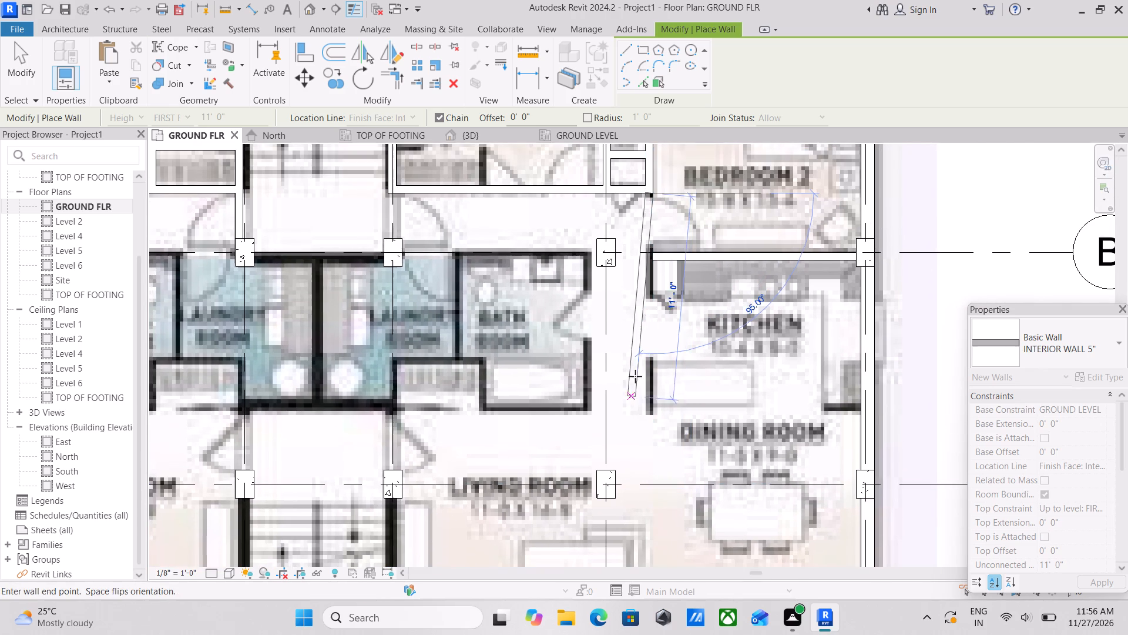
{"action": "scroll", "coordinate": [637, 370], "scroll_direction": "up", "scroll_amount": 5}
{"action": "middle_click_drag", "start_coordinate": [662, 324], "coordinate": [674, 434]}
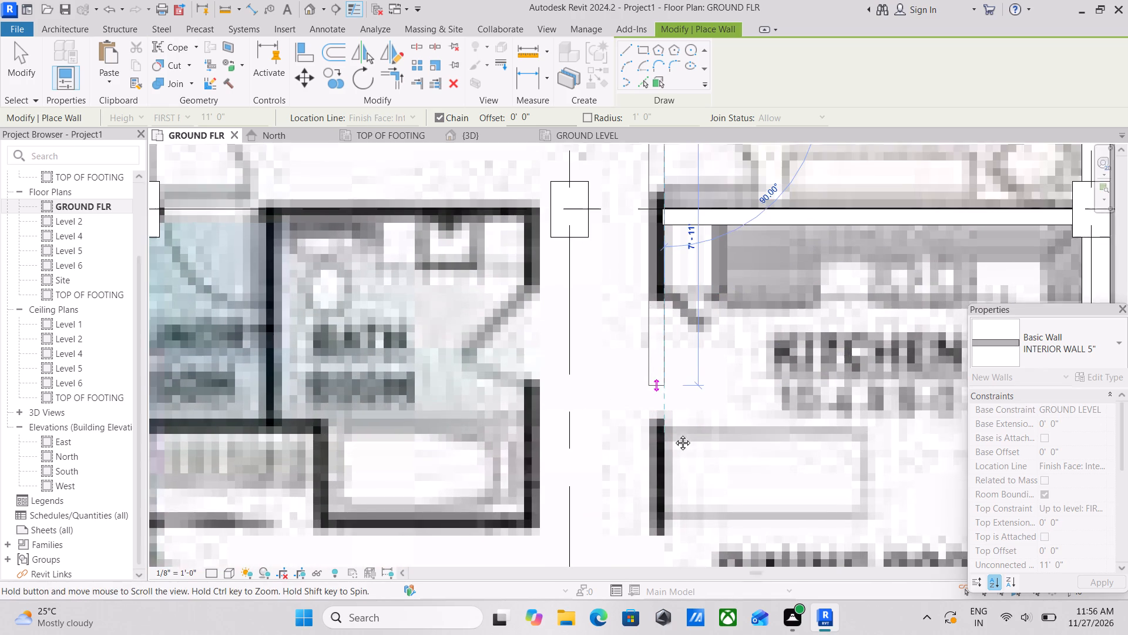
{"action": "middle_click_drag", "start_coordinate": [674, 434], "coordinate": [674, 456]}
{"action": "scroll", "coordinate": [664, 378], "scroll_direction": "up", "scroll_amount": 2}
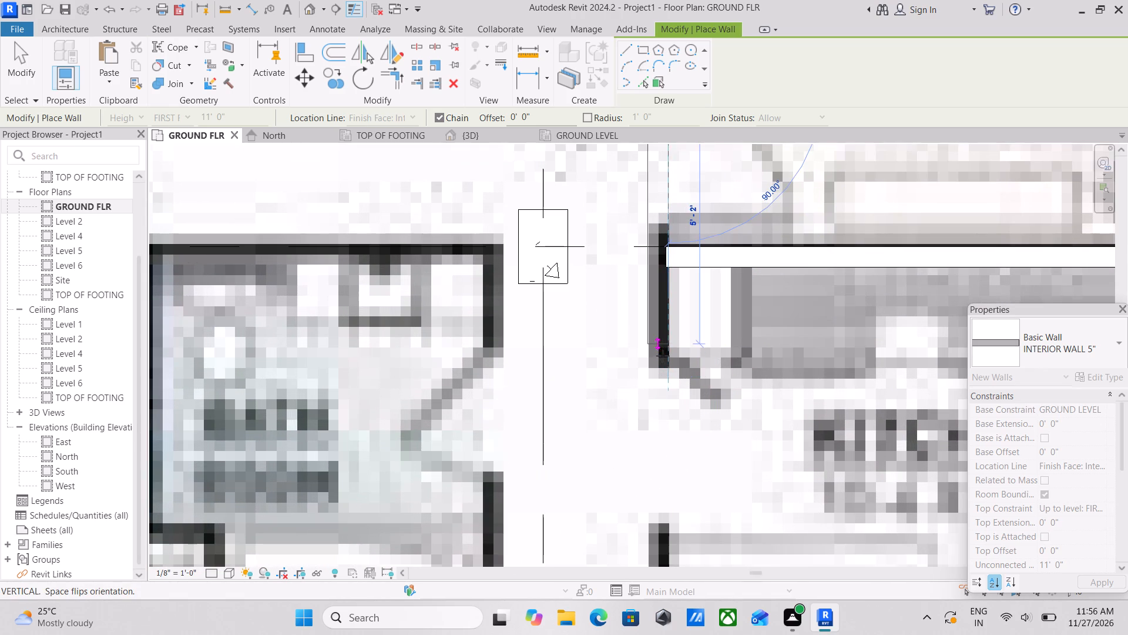
{"action": "left_click", "coordinate": [663, 368]}
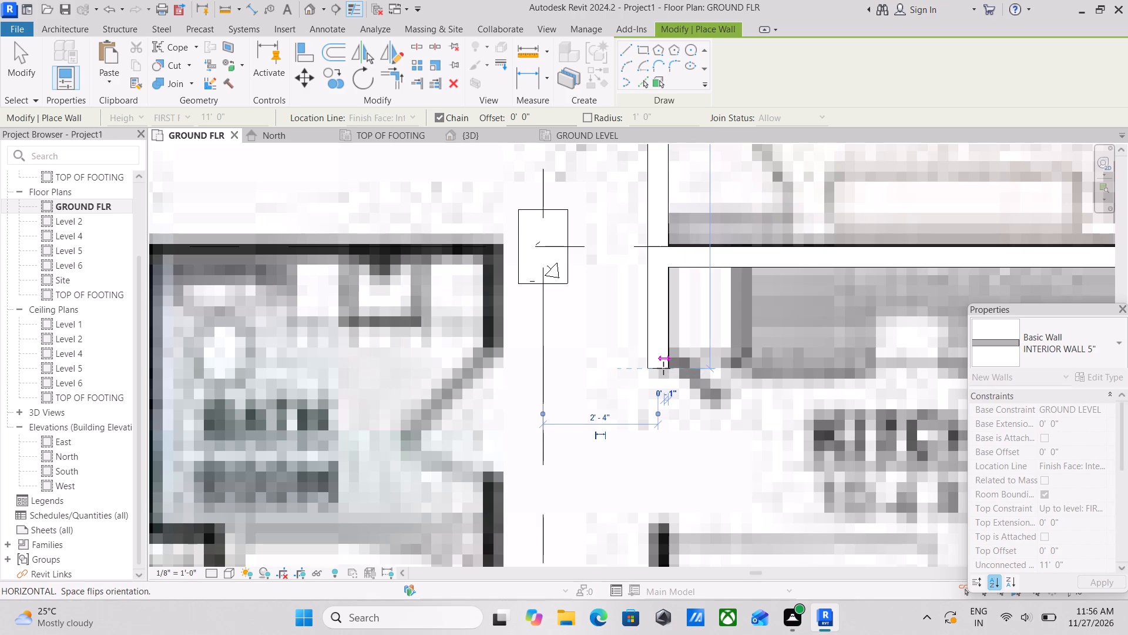
{"action": "key", "text": "Escape"}
Draw an interior wall about 2'-5" long south from the southwest corner of the east unit's Bedroom 1 to the column beside the stair.
{"action": "scroll", "coordinate": [418, 394], "scroll_direction": "down", "scroll_amount": 3}
{"action": "scroll", "coordinate": [530, 396], "scroll_direction": "down", "scroll_amount": 3}
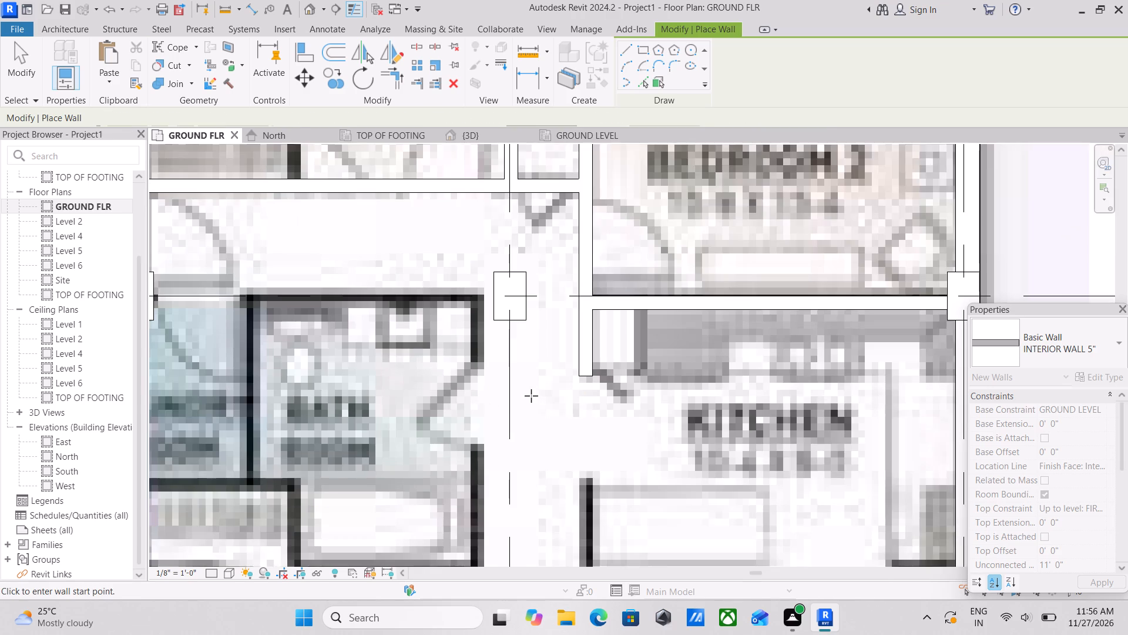
{"action": "middle_click_drag", "start_coordinate": [378, 406], "coordinate": [632, 418]}
{"action": "middle_click_drag", "start_coordinate": [424, 406], "coordinate": [550, 429]}
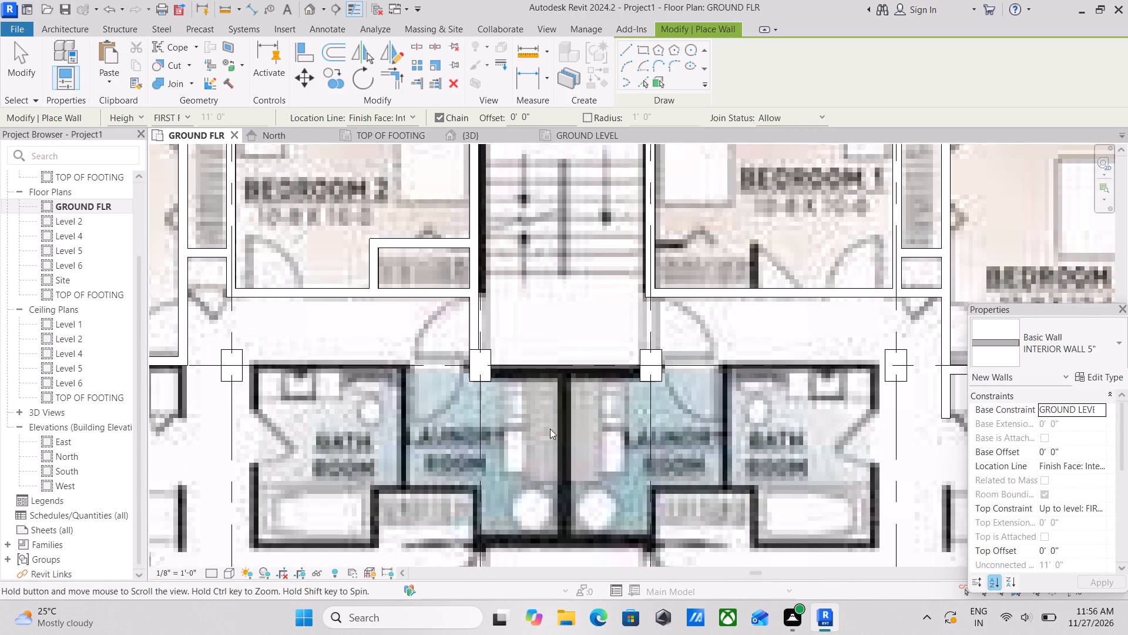
{"action": "scroll", "coordinate": [550, 345], "scroll_direction": "up", "scroll_amount": 1}
{"action": "scroll", "coordinate": [676, 296], "scroll_direction": "up", "scroll_amount": 3}
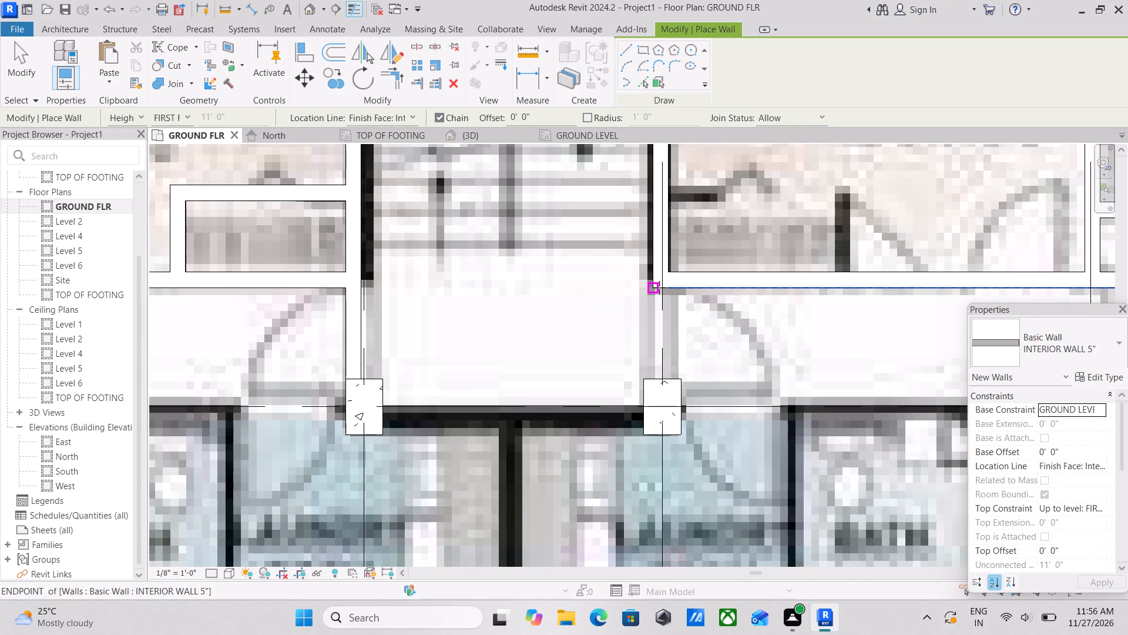
{"action": "left_click", "coordinate": [657, 288]}
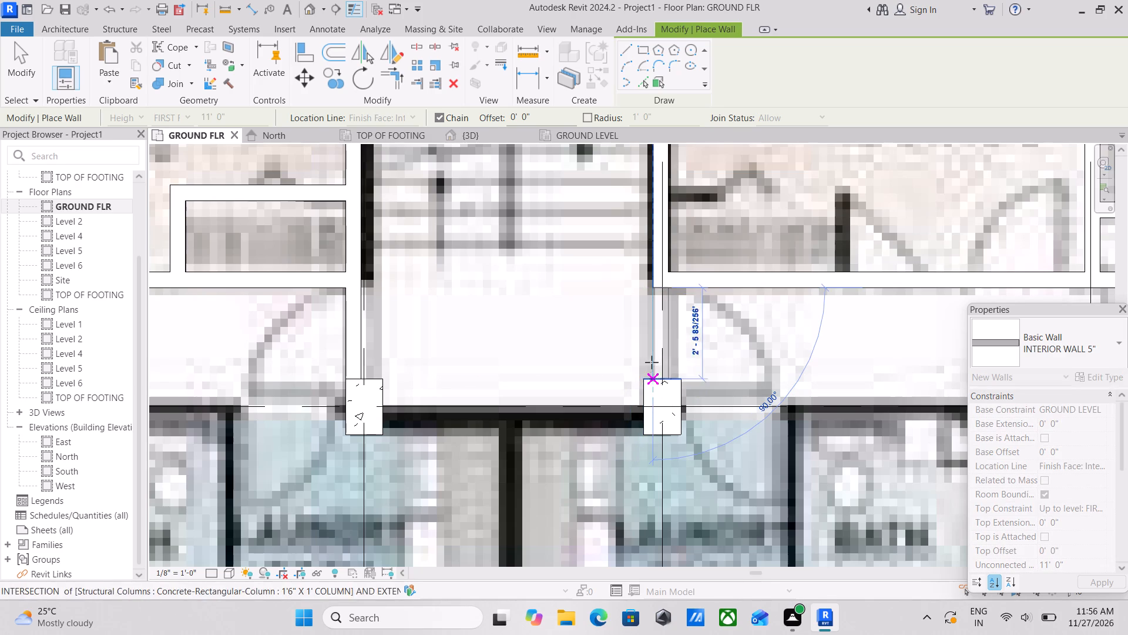
{"action": "left_click", "coordinate": [654, 378]}
{"action": "key", "text": "Escape"}
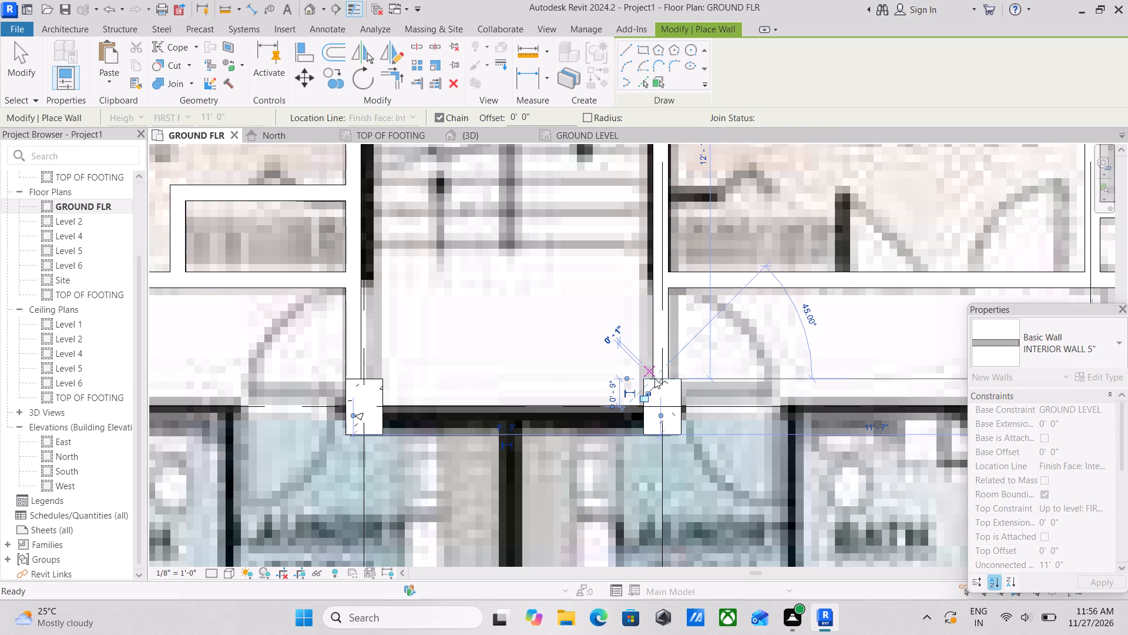
Draw an interior wall about 10'-4" long east from the west Bath Room's northwest corner to the stair column, flipped onto the plan's wall line.
{"action": "scroll", "coordinate": [552, 377], "scroll_direction": "down", "scroll_amount": 3}
{"action": "scroll", "coordinate": [428, 426], "scroll_direction": "down", "scroll_amount": 1}
{"action": "middle_click_drag", "start_coordinate": [381, 434], "coordinate": [464, 430]}
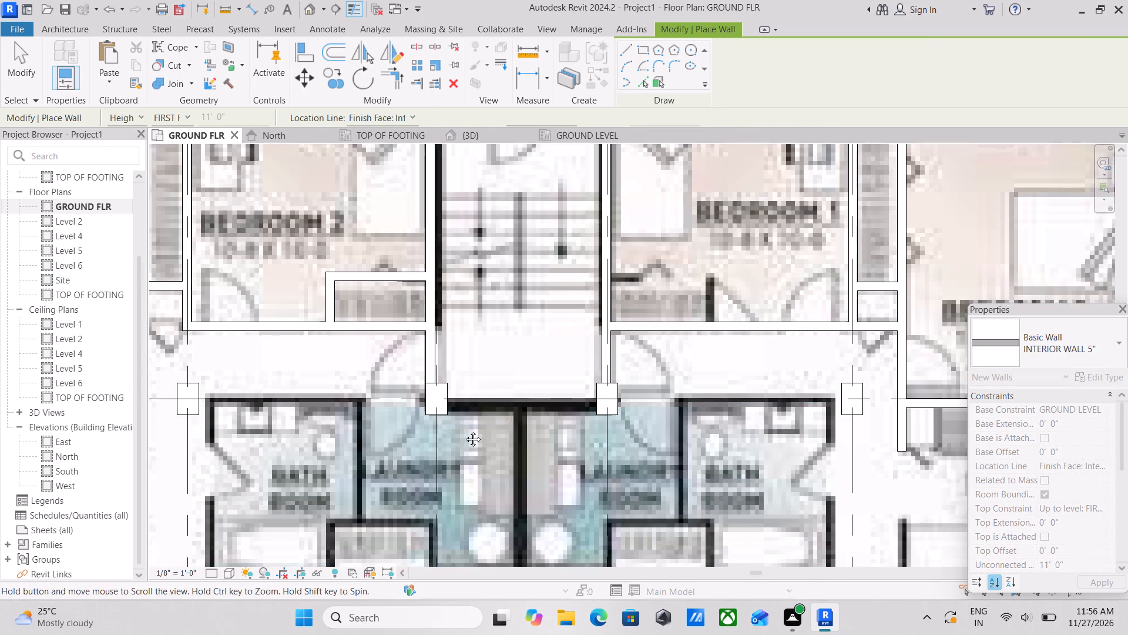
{"action": "middle_click_drag", "start_coordinate": [464, 430], "coordinate": [620, 403]}
{"action": "scroll", "coordinate": [344, 397], "scroll_direction": "down", "scroll_amount": 1}
{"action": "middle_click_drag", "start_coordinate": [380, 402], "coordinate": [580, 346]}
{"action": "scroll", "coordinate": [493, 439], "scroll_direction": "down", "scroll_amount": 2}
{"action": "middle_click_drag", "start_coordinate": [494, 439], "coordinate": [492, 439]}
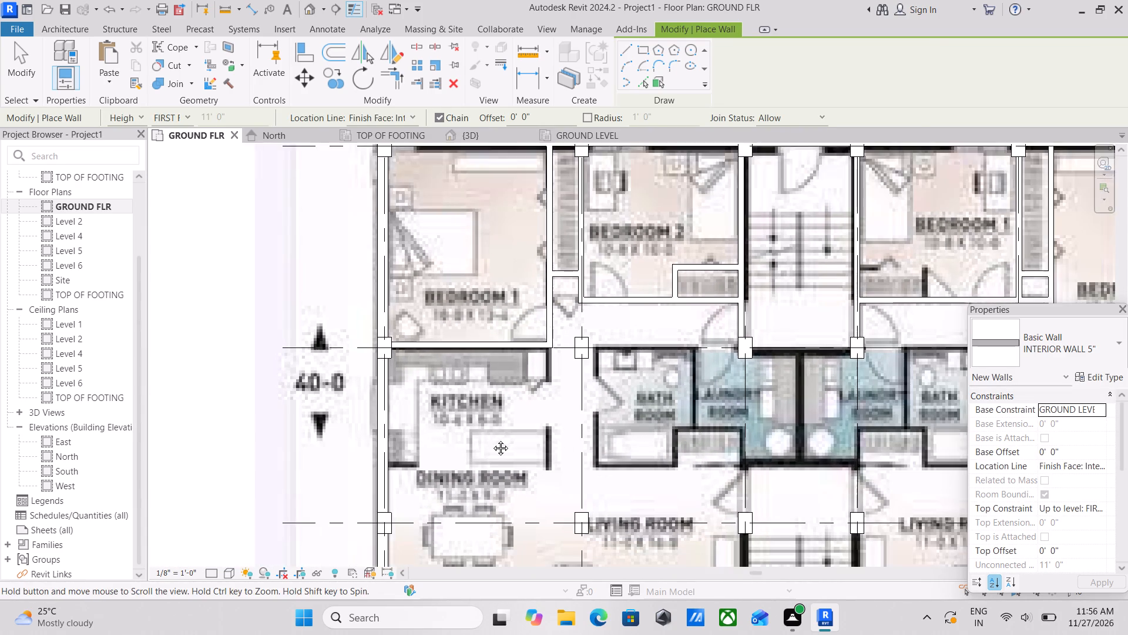
{"action": "middle_click_drag", "start_coordinate": [492, 439], "coordinate": [441, 360]}
{"action": "scroll", "coordinate": [511, 253], "scroll_direction": "up", "scroll_amount": 3}
{"action": "scroll", "coordinate": [599, 262], "scroll_direction": "up", "scroll_amount": 3}
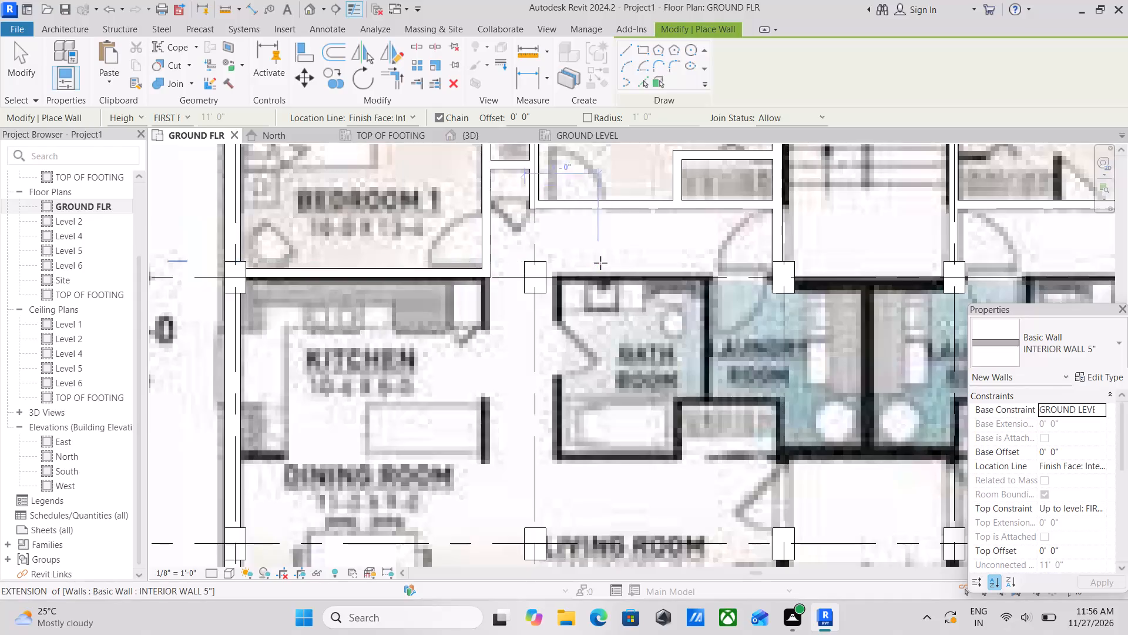
{"action": "scroll", "coordinate": [600, 263], "scroll_direction": "up", "scroll_amount": 1}
{"action": "middle_click_drag", "start_coordinate": [600, 263], "coordinate": [566, 332]}
{"action": "scroll", "coordinate": [522, 342], "scroll_direction": "up", "scroll_amount": 2}
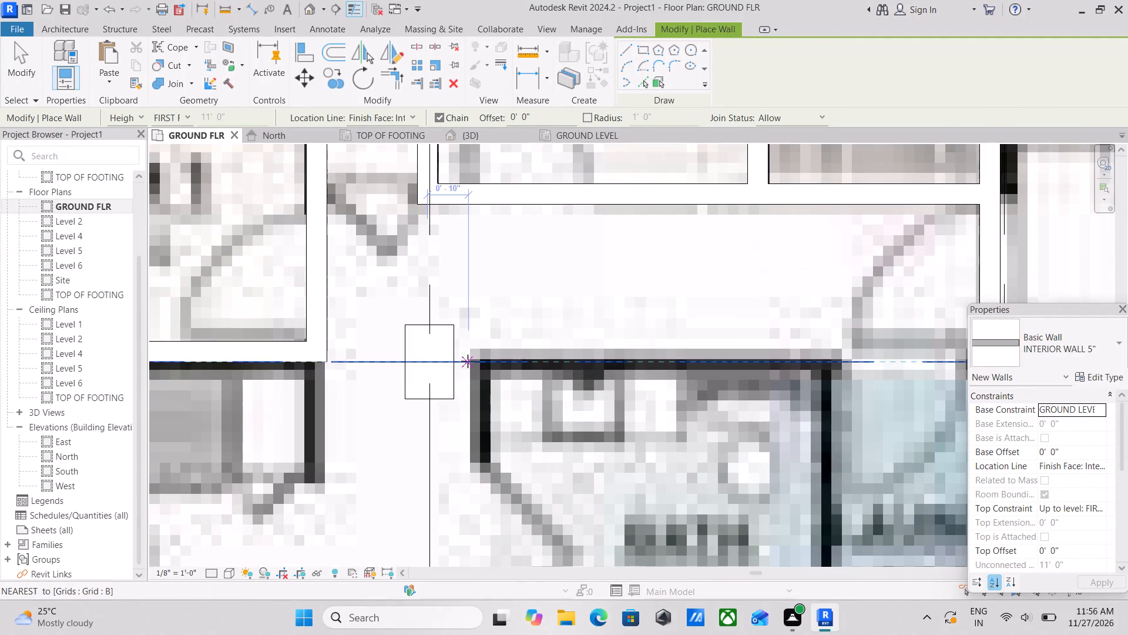
{"action": "left_click", "coordinate": [471, 350]}
{"action": "middle_click_drag", "start_coordinate": [640, 347], "coordinate": [566, 357]}
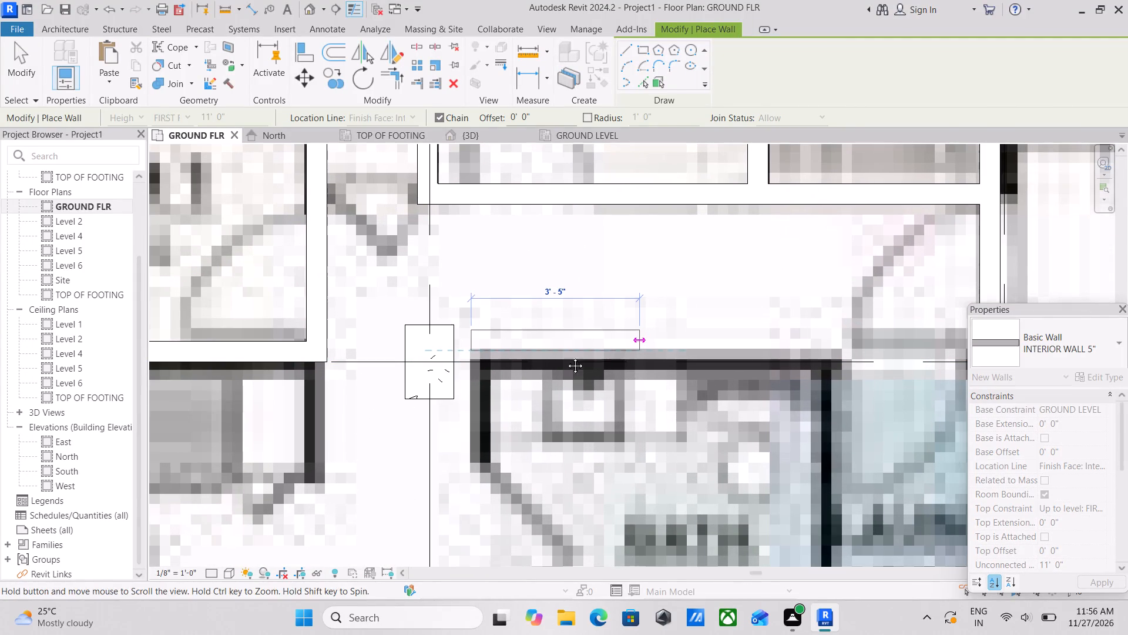
{"action": "middle_click_drag", "start_coordinate": [566, 357], "coordinate": [549, 360]}
{"action": "key", "text": "space"}
{"action": "middle_click_drag", "start_coordinate": [654, 342], "coordinate": [546, 373]}
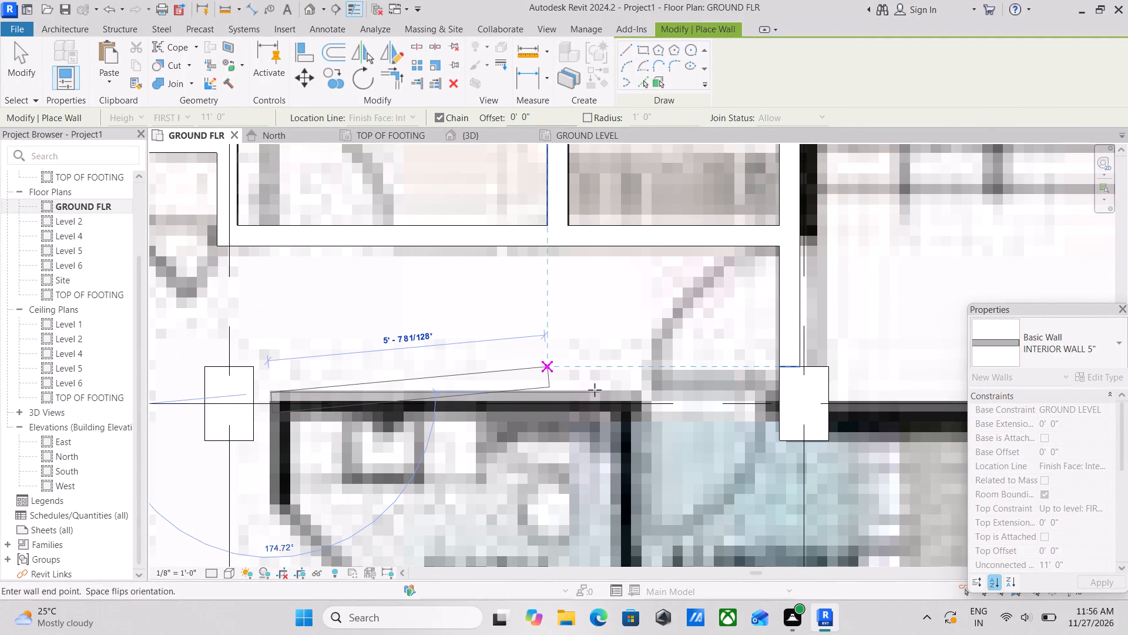
{"action": "middle_click_drag", "start_coordinate": [661, 409], "coordinate": [589, 419]}
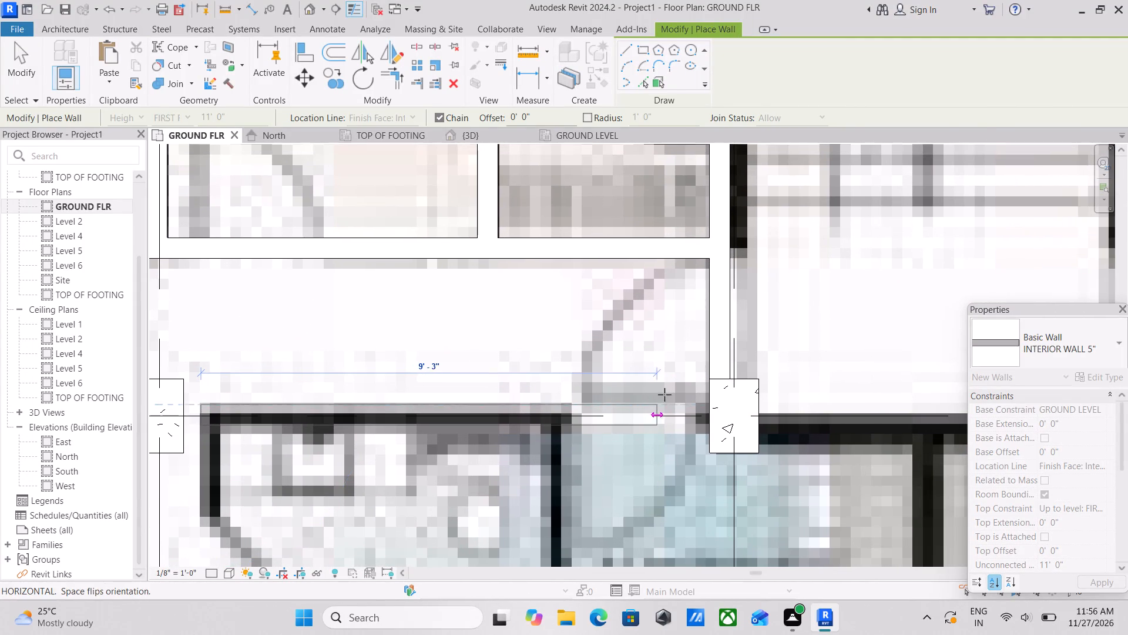
{"action": "left_click", "coordinate": [715, 408]}
{"action": "key", "text": "Escape"}
{"action": "key", "text": "Escape"}
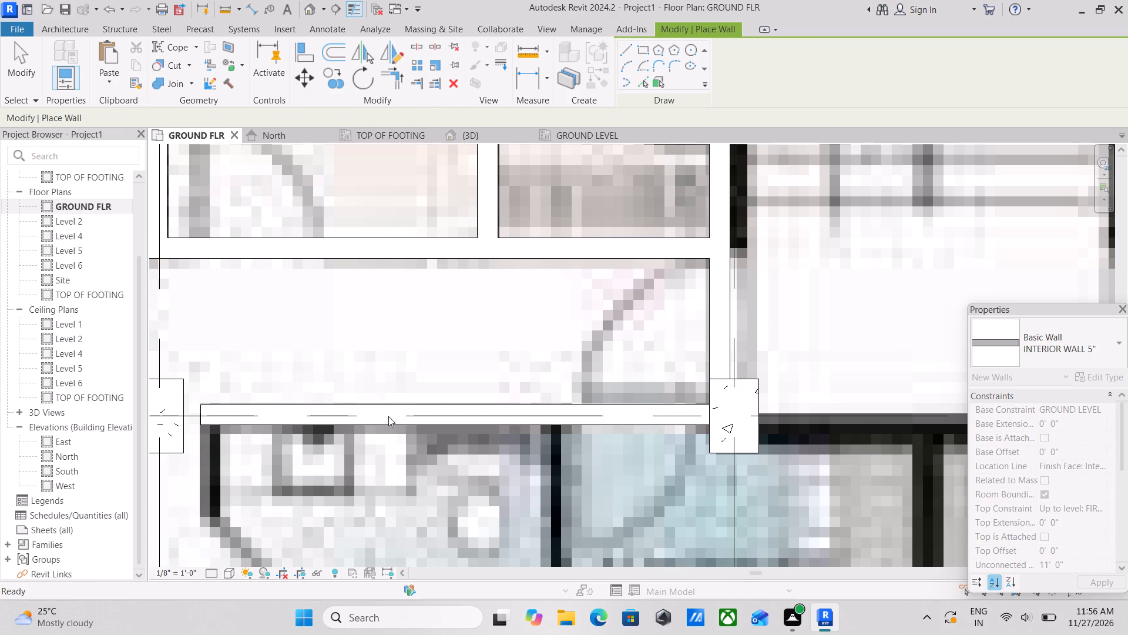
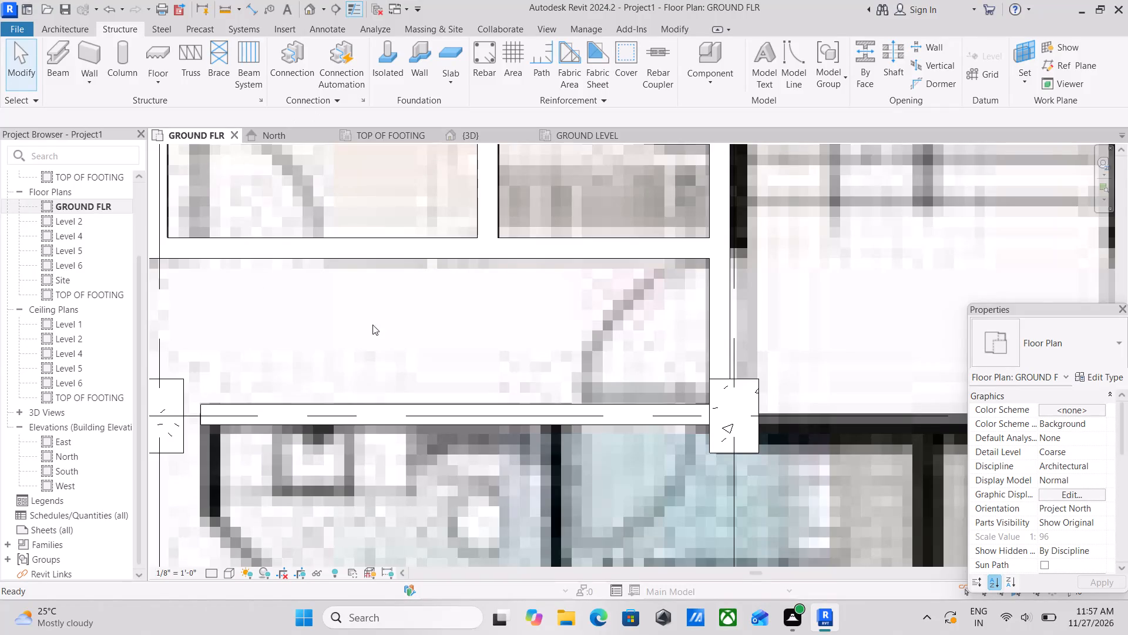
Draw an interior wall west between the two stair columns along the Laundry Rooms' north side, flipped onto the plan's wall line.
{"action": "scroll", "coordinate": [430, 334], "scroll_direction": "down", "scroll_amount": 2}
{"action": "scroll", "coordinate": [500, 282], "scroll_direction": "down", "scroll_amount": 4}
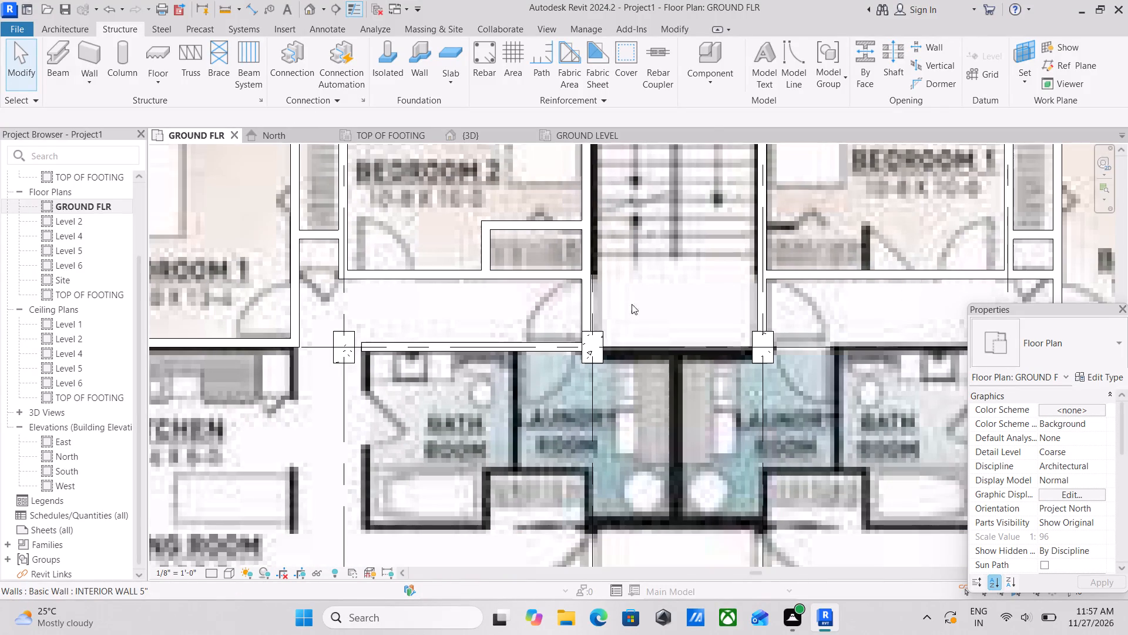
{"action": "scroll", "coordinate": [639, 346], "scroll_direction": "up", "scroll_amount": 2}
{"action": "type", "text": "WA"}
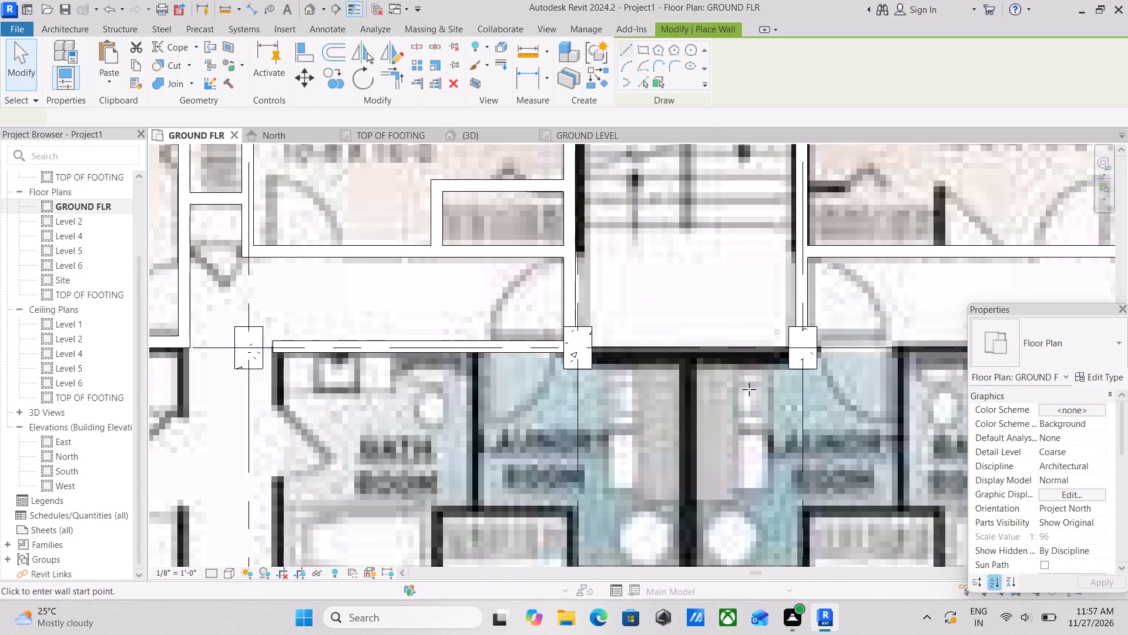
{"action": "left_click_drag", "start_coordinate": [791, 370], "coordinate": [784, 371]}
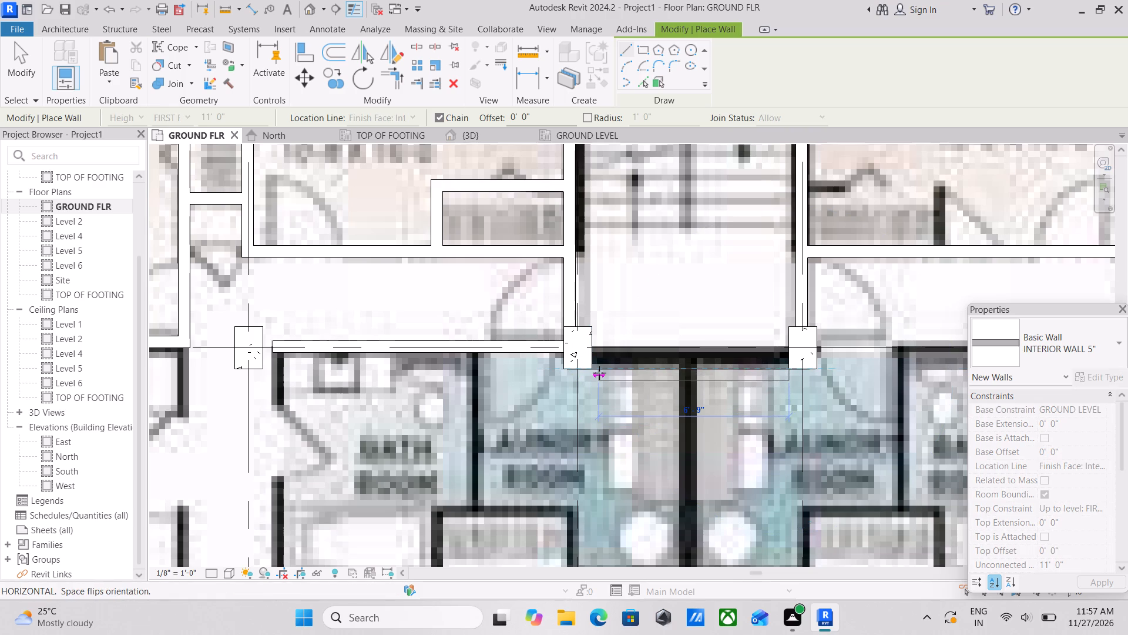
{"action": "key", "text": "space"}
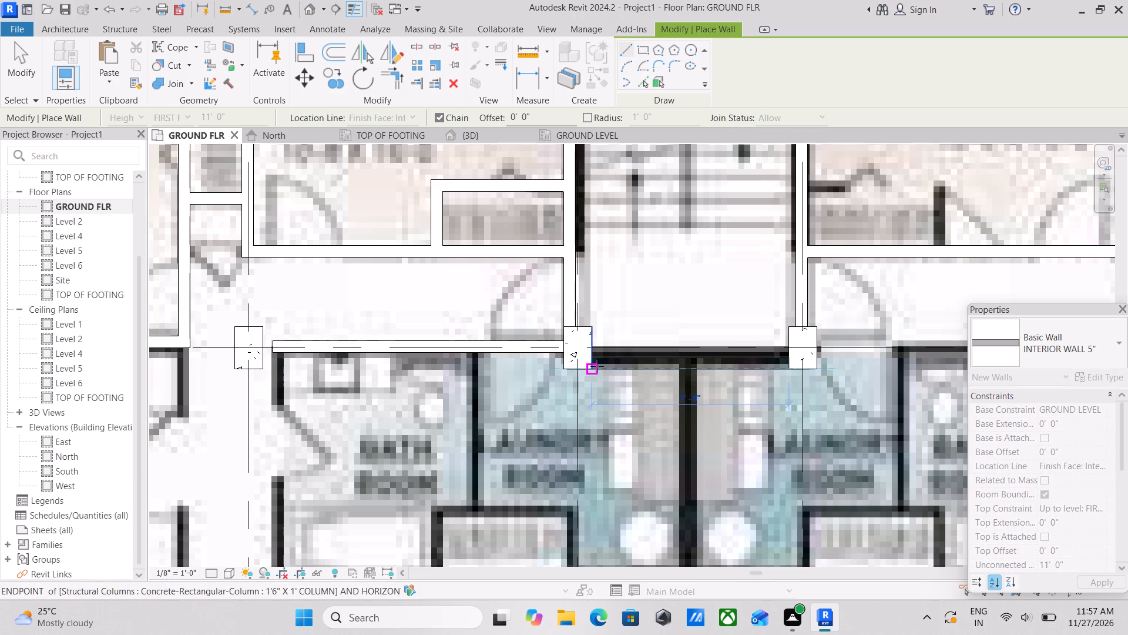
{"action": "left_click", "coordinate": [597, 366]}
{"action": "key", "text": "Escape"}
{"action": "key", "text": "Escape"}
{"action": "key", "text": "Escape"}
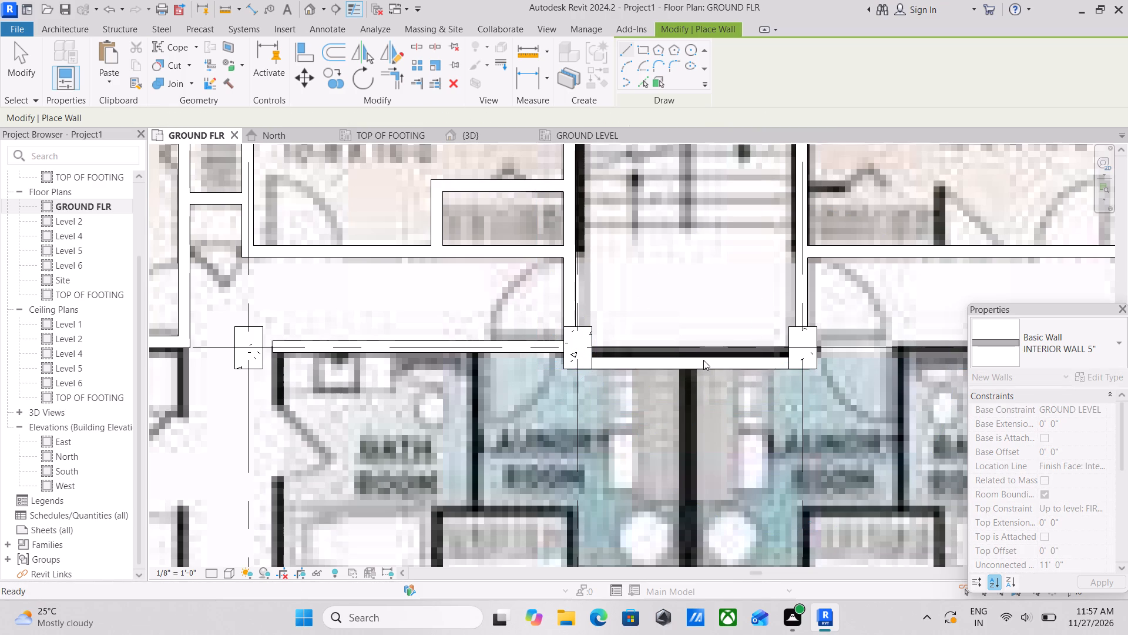
{"action": "key", "text": "Escape"}
{"action": "key", "text": "Escape"}
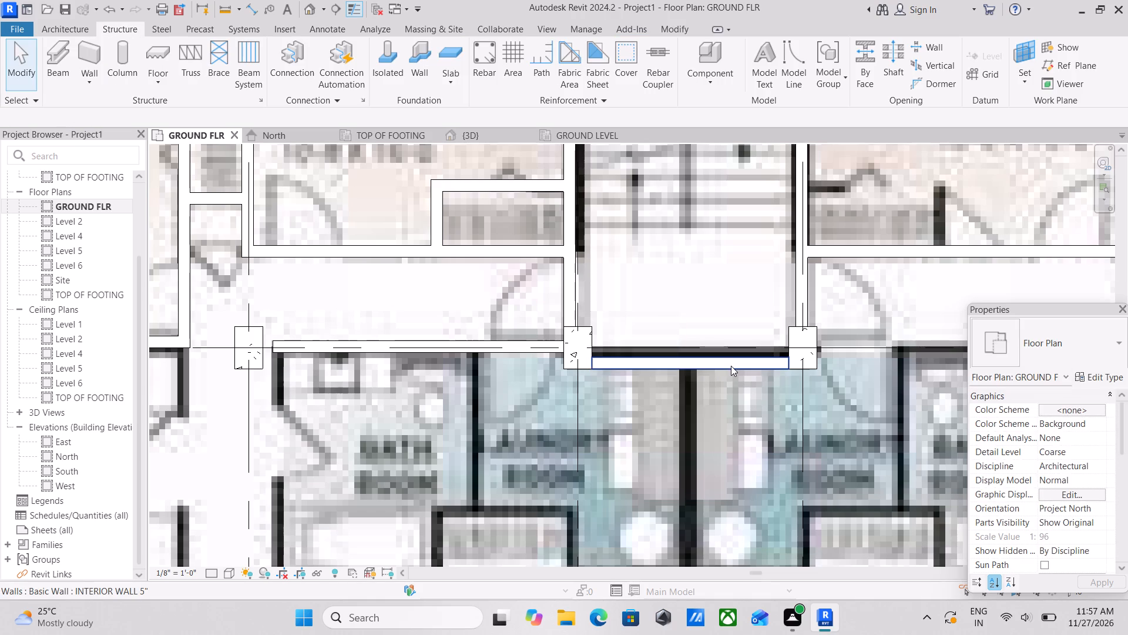
Change the wall between the two stair columns to the EXTERIOR WALL 9" type.
{"action": "left_click", "coordinate": [731, 366]}
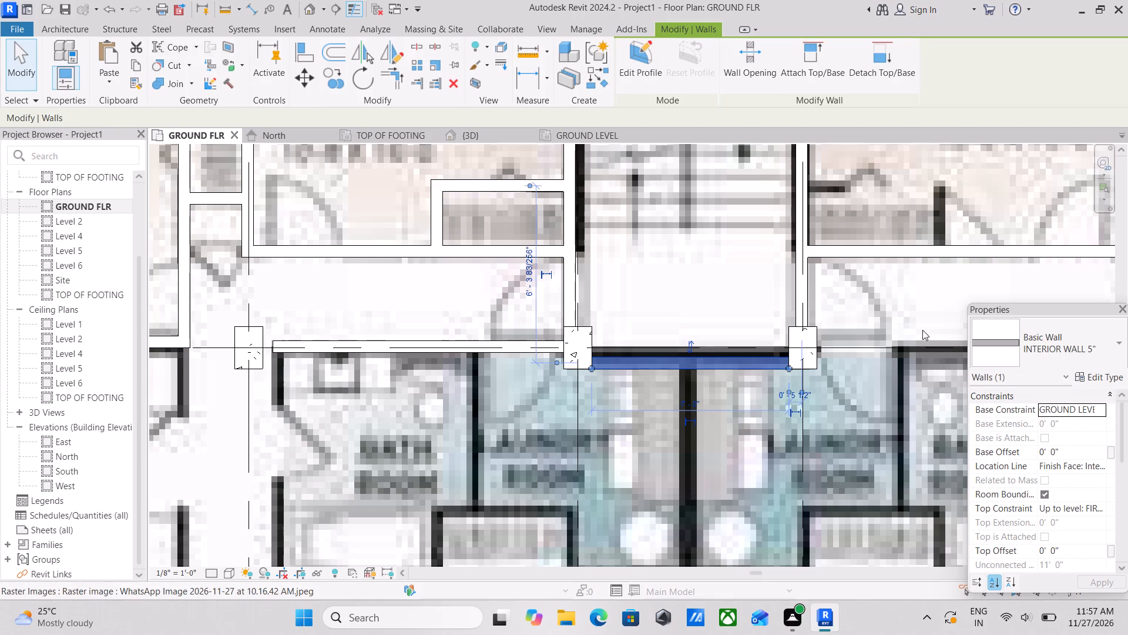
{"action": "middle_click_drag", "start_coordinate": [740, 348], "coordinate": [620, 347]}
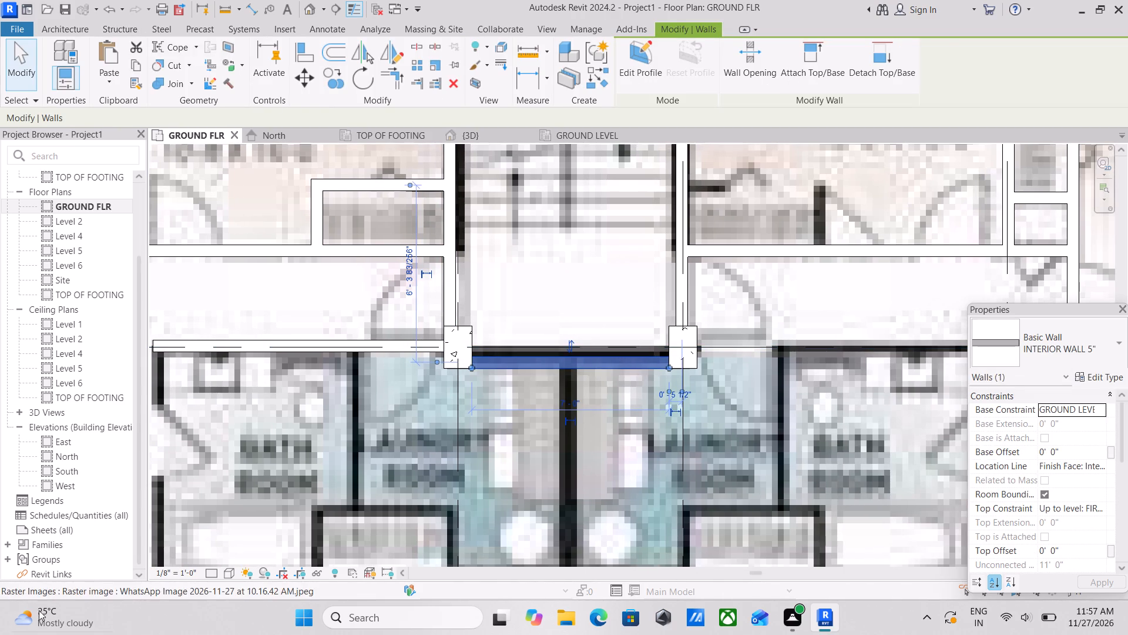
{"action": "left_click", "coordinate": [1053, 341]}
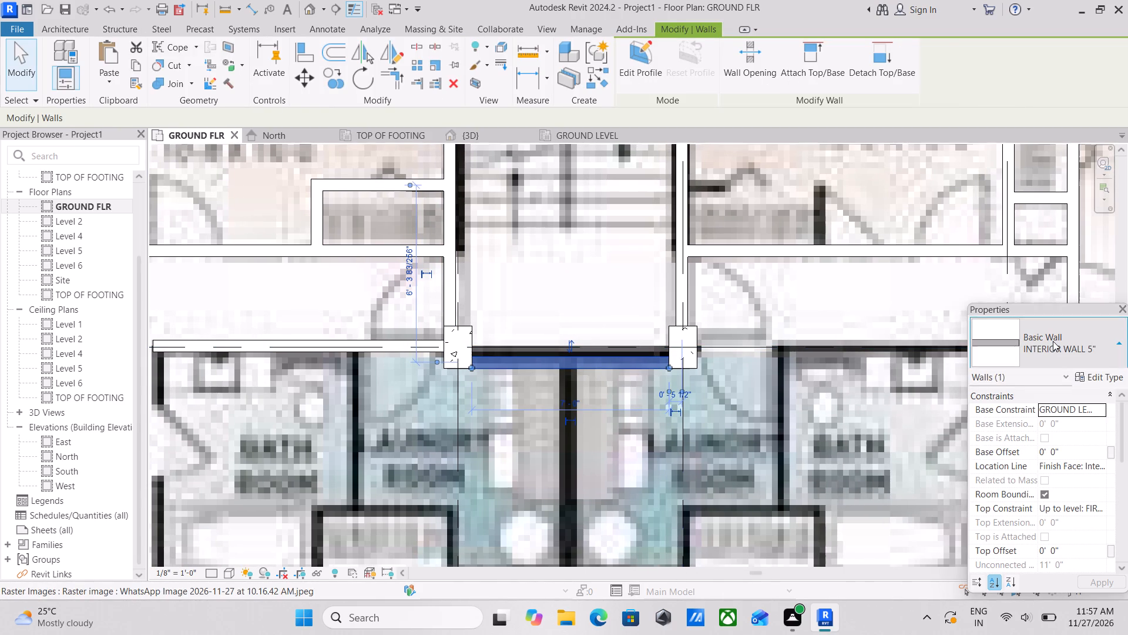
{"action": "scroll", "coordinate": [1032, 174], "scroll_direction": "up", "scroll_amount": 2}
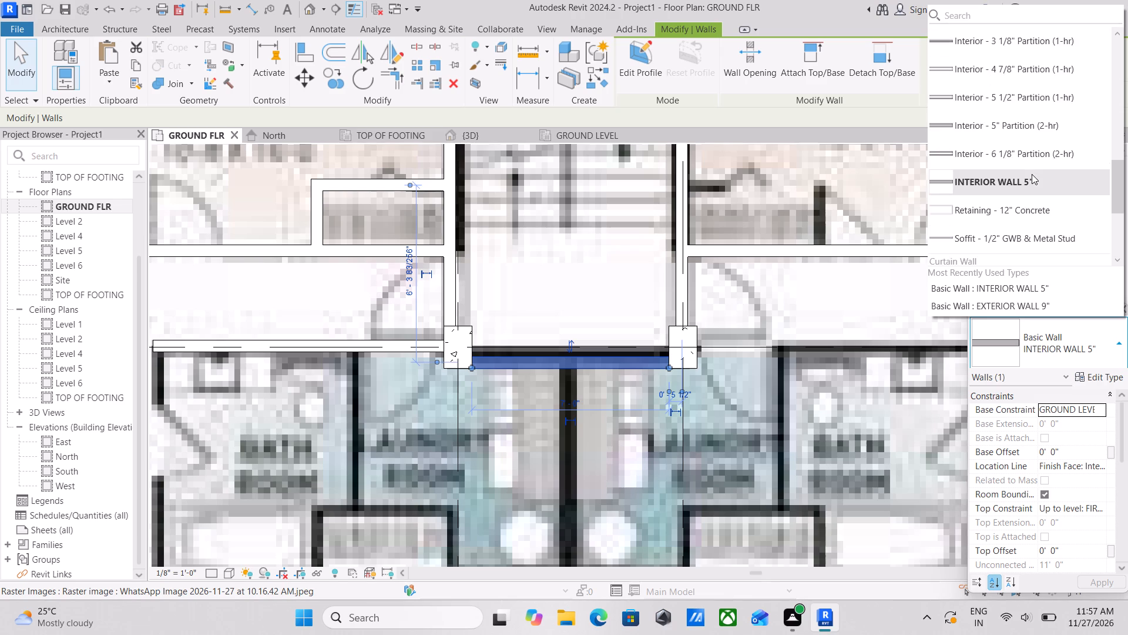
{"action": "scroll", "coordinate": [1032, 174], "scroll_direction": "up", "scroll_amount": 6}
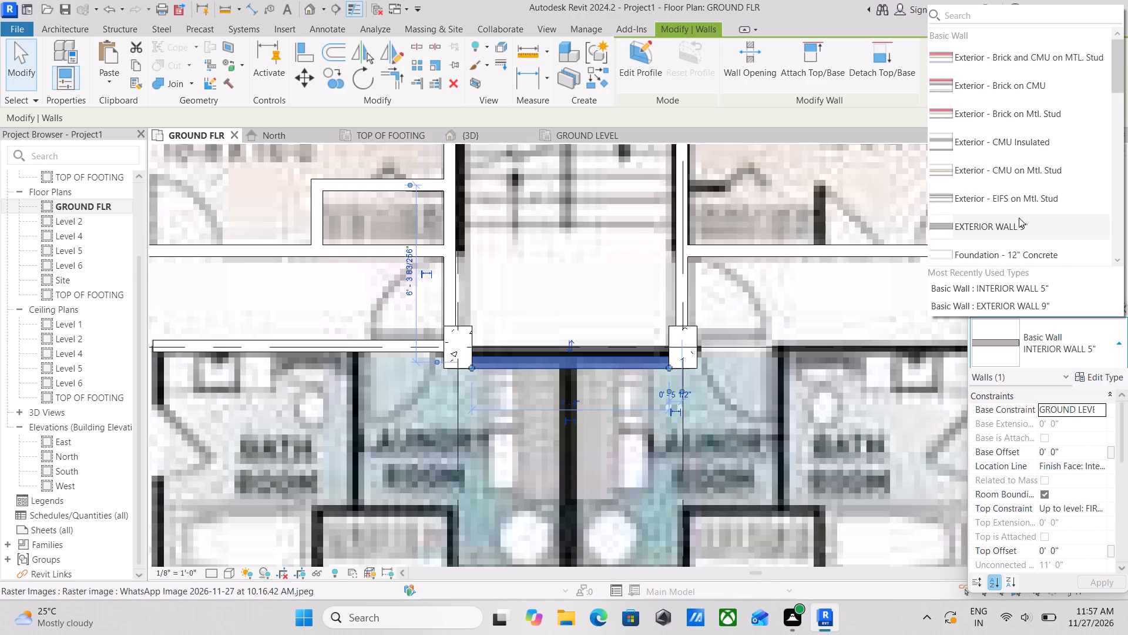
{"action": "left_click", "coordinate": [1019, 224]}
{"action": "scroll", "coordinate": [696, 298], "scroll_direction": "up", "scroll_amount": 1}
{"action": "key", "text": "Escape"}
Draw an INTERIOR WALL 5" about 2'-6 1/2" long north from the corridor wall, along the east side of the east unit's Bedroom 1 closet.
{"action": "middle_click_drag", "start_coordinate": [706, 295], "coordinate": [689, 353]}
{"action": "middle_click_drag", "start_coordinate": [729, 308], "coordinate": [713, 396]}
{"action": "key", "text": "w"}
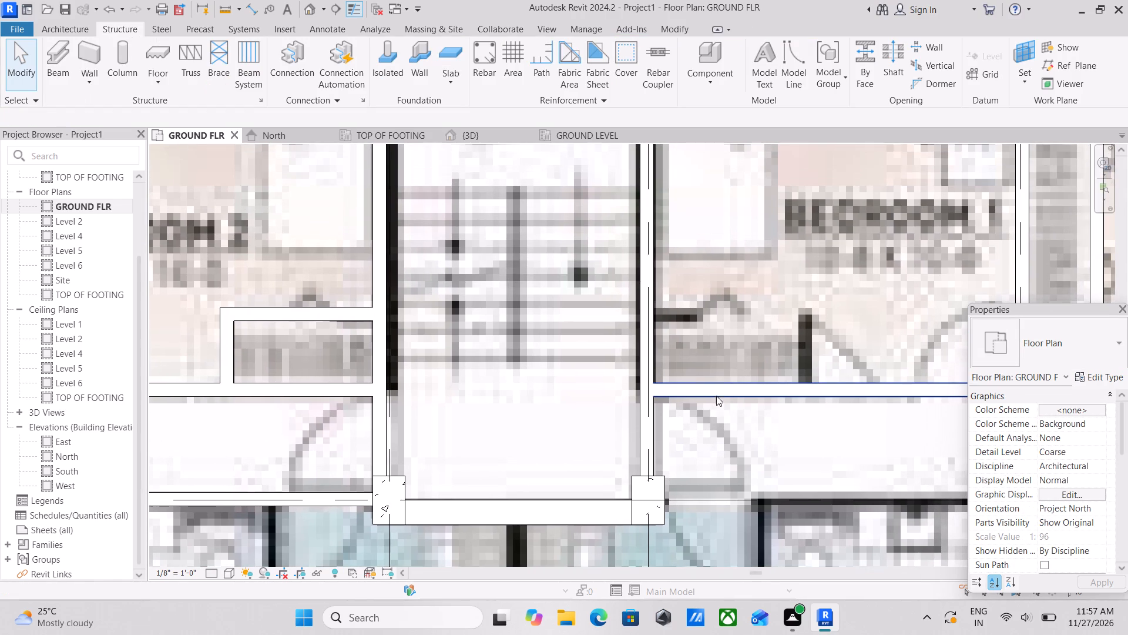
{"action": "key", "text": "a"}
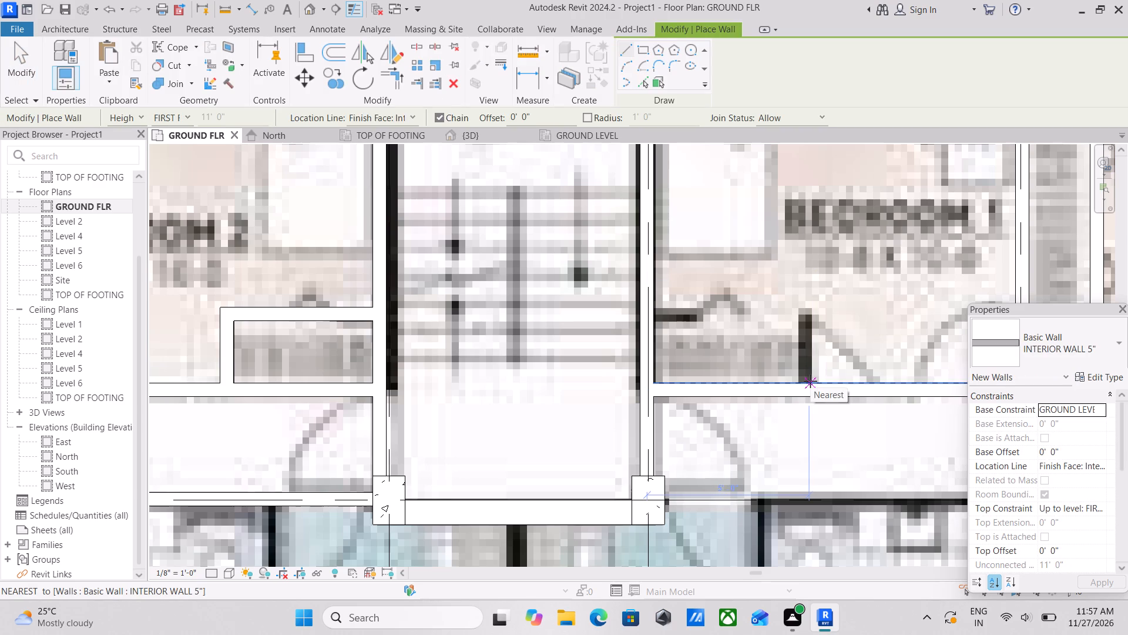
{"action": "left_click", "coordinate": [810, 381]}
{"action": "scroll", "coordinate": [803, 278], "scroll_direction": "up", "scroll_amount": 1}
{"action": "middle_click_drag", "start_coordinate": [803, 278], "coordinate": [818, 347]}
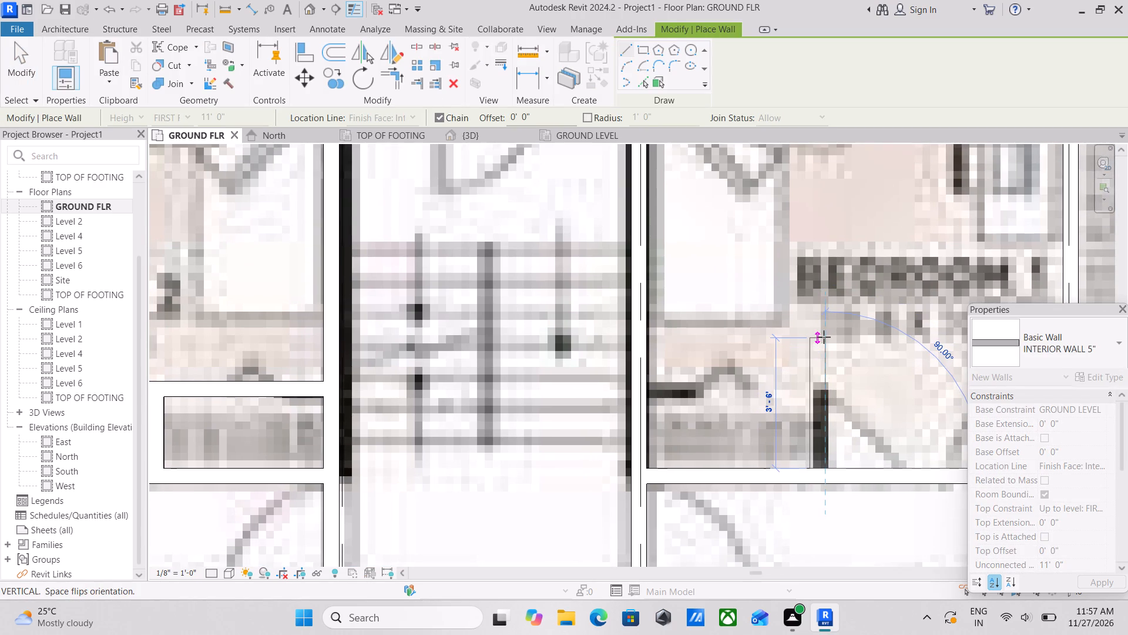
{"action": "middle_click_drag", "start_coordinate": [824, 336], "coordinate": [832, 389]}
{"action": "scroll", "coordinate": [841, 431], "scroll_direction": "down", "scroll_amount": 5}
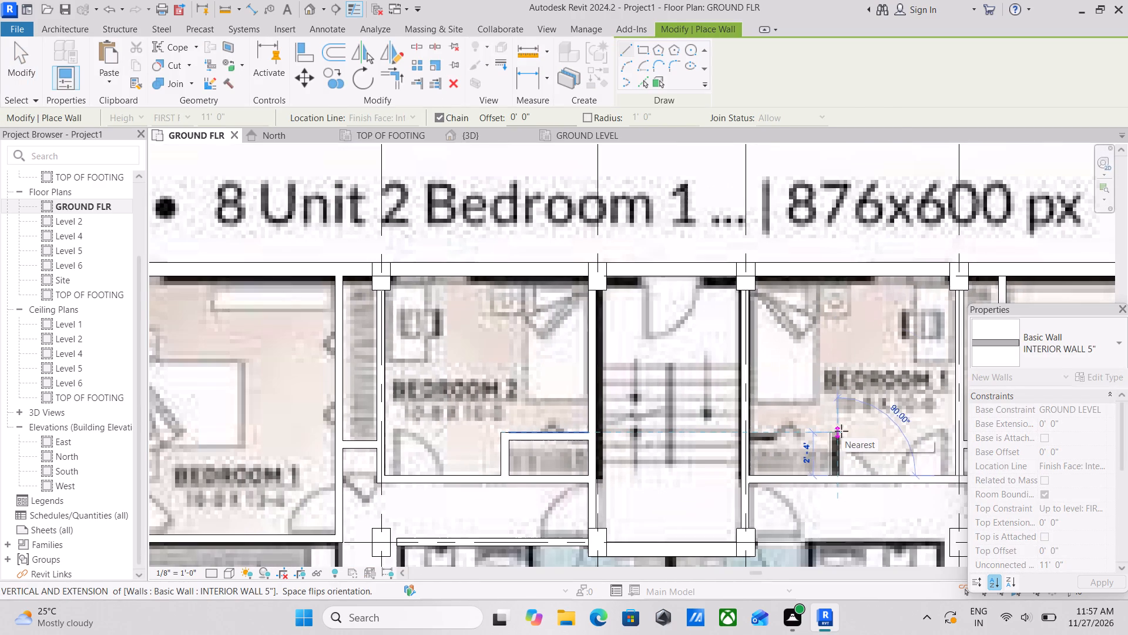
{"action": "middle_click_drag", "start_coordinate": [841, 431], "coordinate": [815, 377]}
{"action": "scroll", "coordinate": [815, 377], "scroll_direction": "up", "scroll_amount": 2}
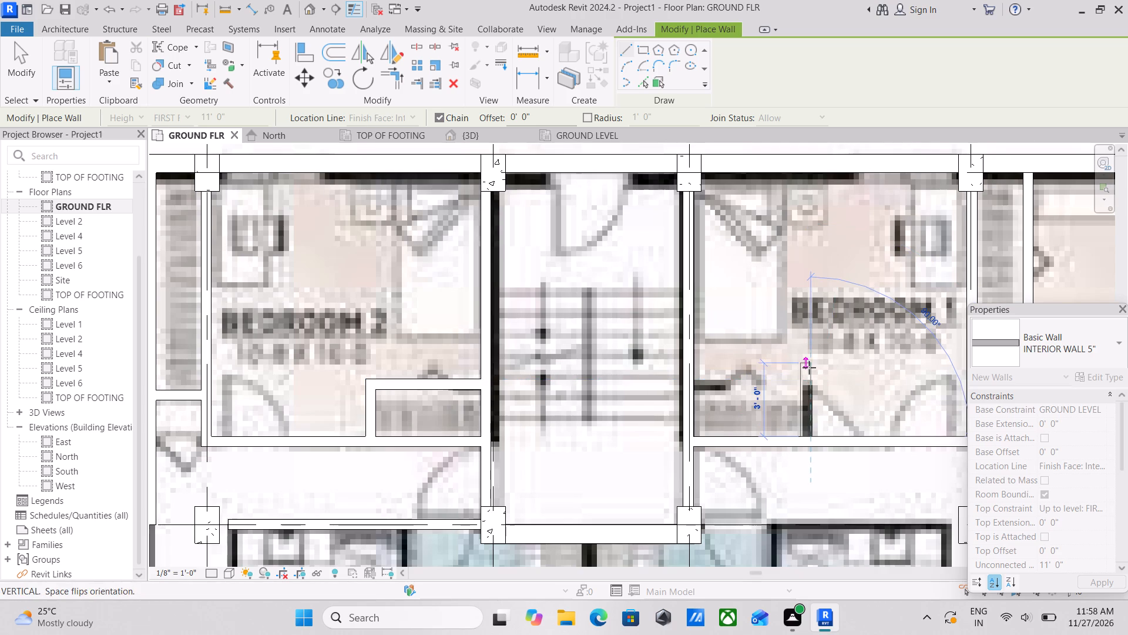
{"action": "left_click", "coordinate": [809, 376]}
{"action": "key", "text": "Escape"}
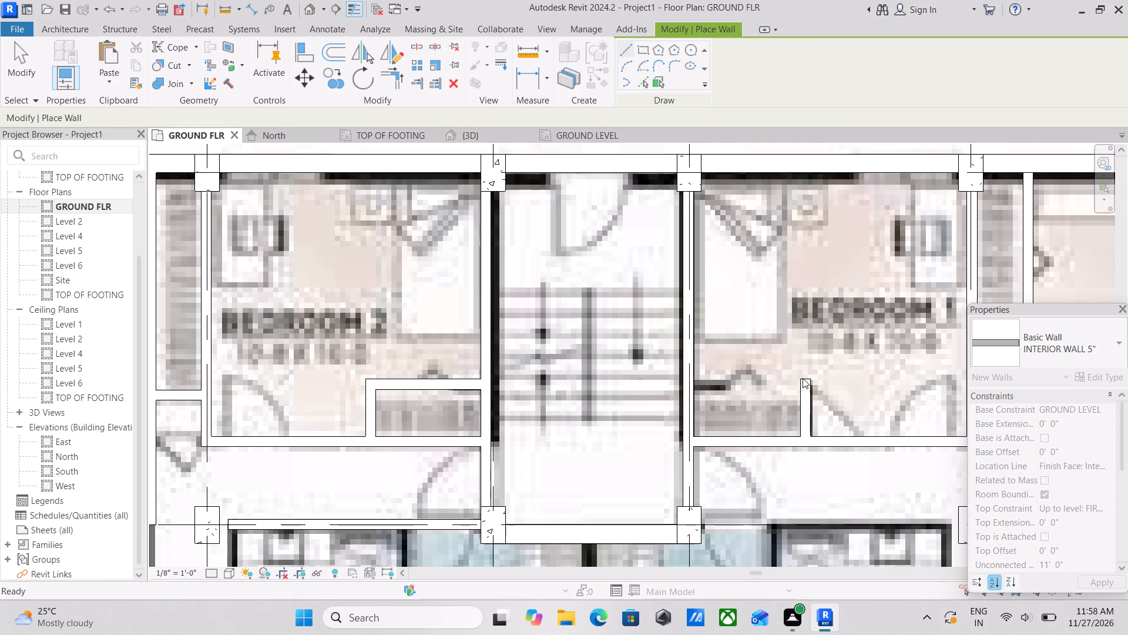
Draw an interior wall about 4'-4 1/2" long east from the stair wall to the Bedroom 1 closet's side wall, closing the closet front.
{"action": "scroll", "coordinate": [681, 383], "scroll_direction": "up", "scroll_amount": 3}
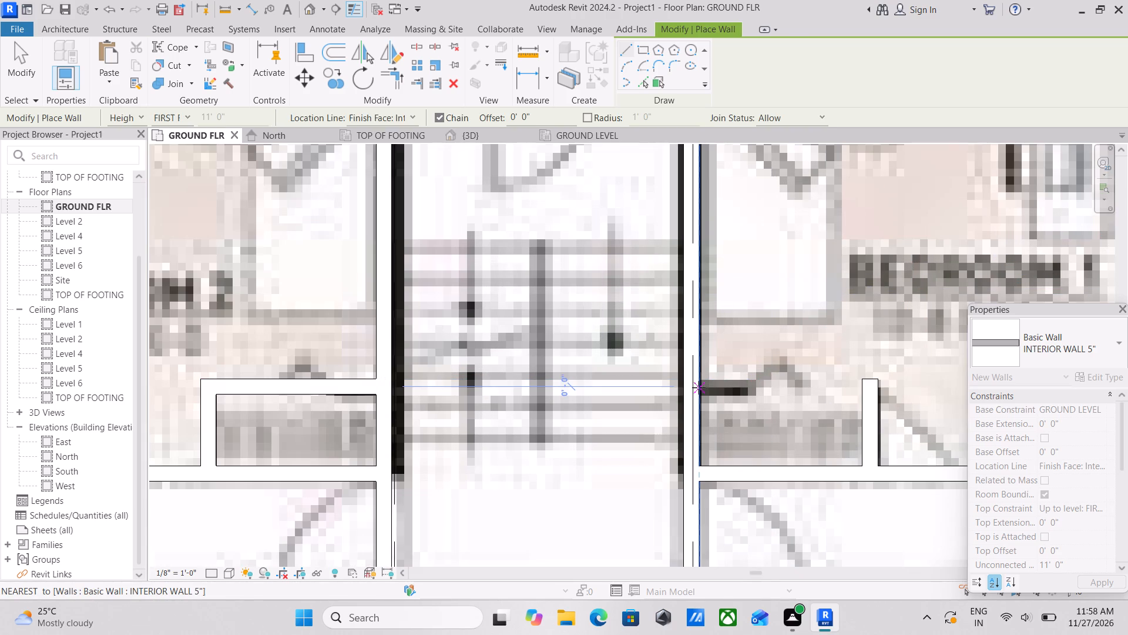
{"action": "left_click", "coordinate": [699, 395]}
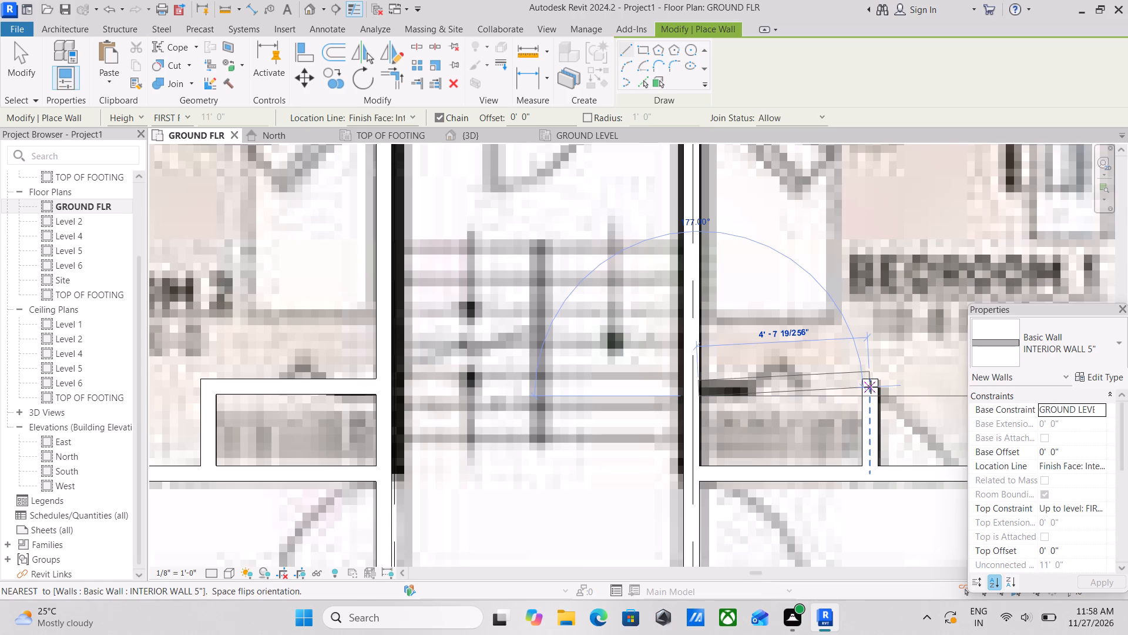
{"action": "middle_click_drag", "start_coordinate": [871, 387], "coordinate": [764, 399]}
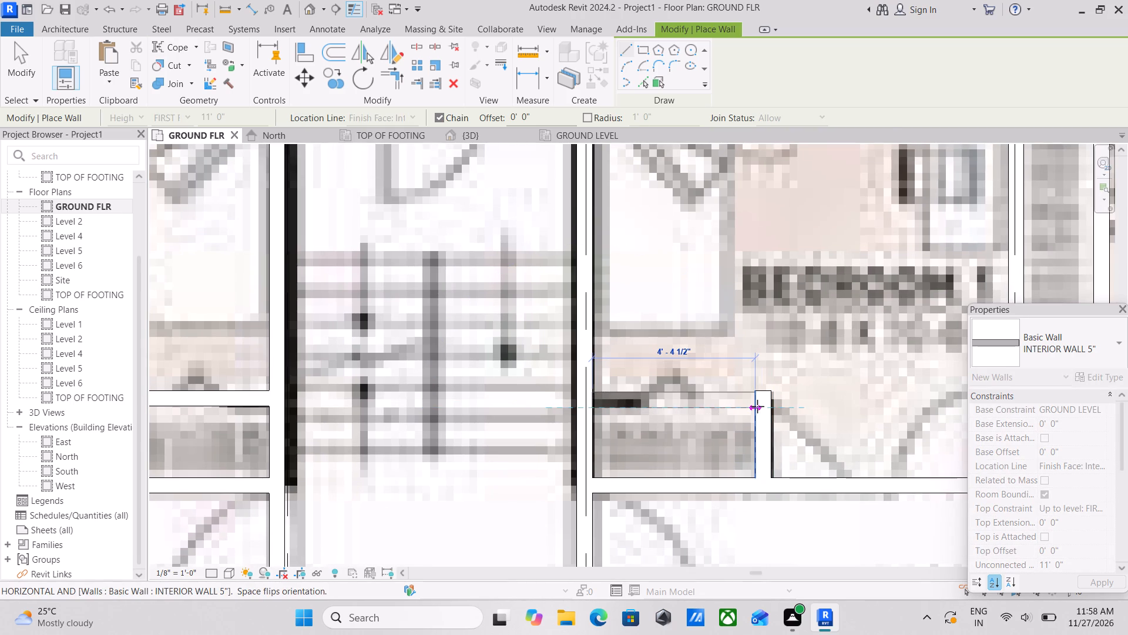
{"action": "left_click", "coordinate": [757, 406]}
{"action": "key", "text": "Escape"}
{"action": "key", "text": "Escape"}
{"action": "scroll", "coordinate": [774, 401], "scroll_direction": "up", "scroll_amount": 1}
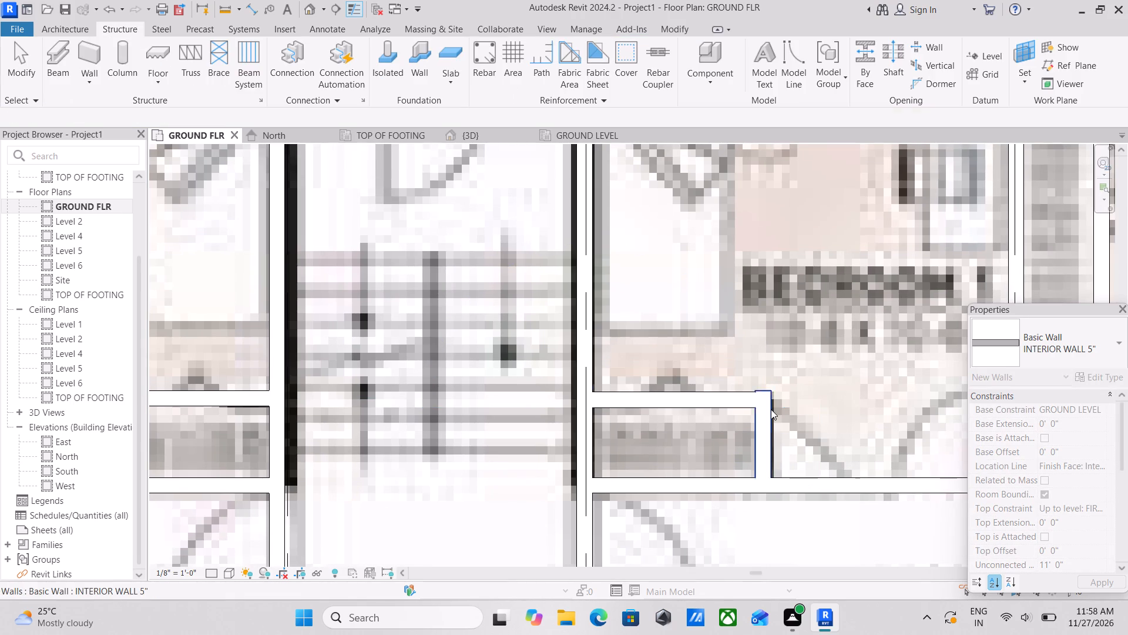
{"action": "scroll", "coordinate": [771, 409], "scroll_direction": "up", "scroll_amount": 2}
{"action": "key", "text": "Escape"}
Nudge the north end of the Bedroom 1 closet's side wall south, flush with the closet's front wall.
{"action": "left_click", "coordinate": [770, 383]}
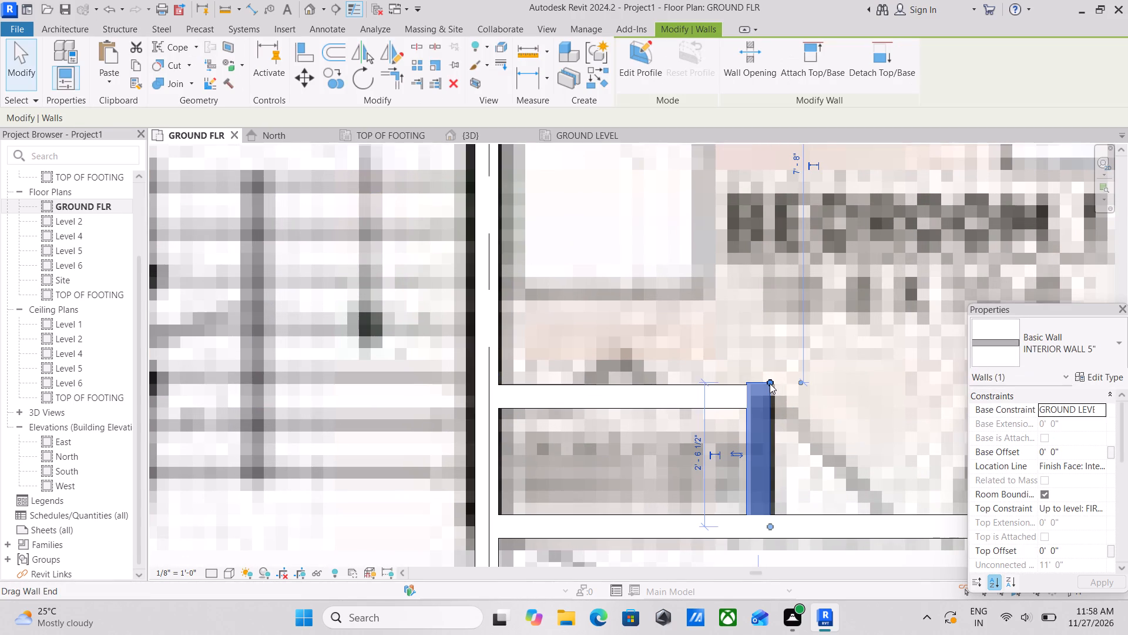
{"action": "key", "text": "Down"}
{"action": "key", "text": "Down"}
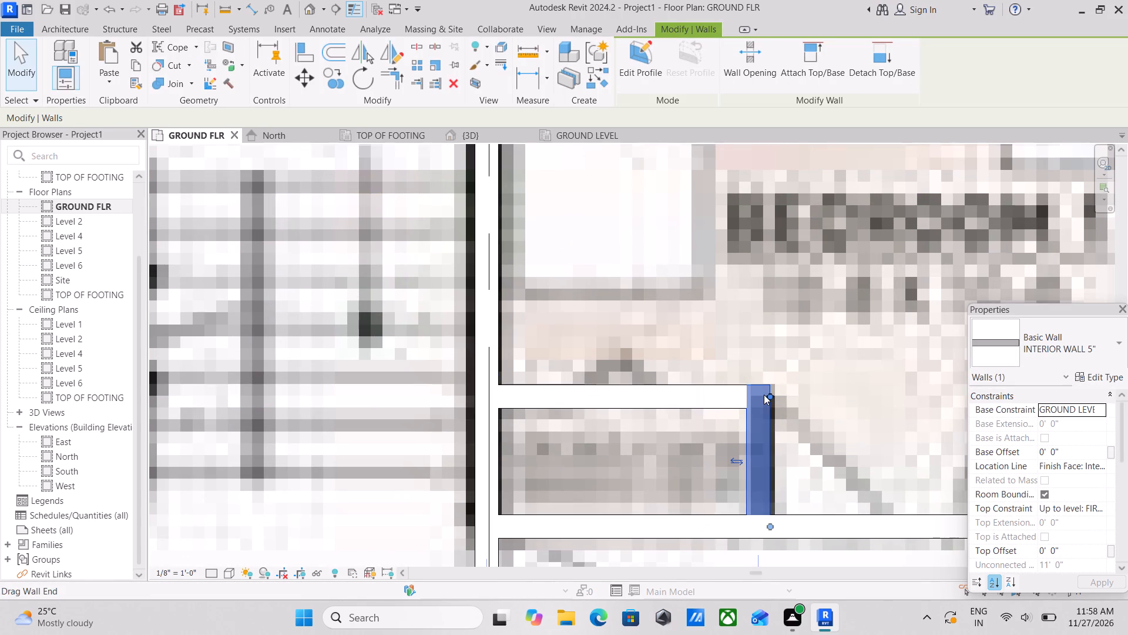
{"action": "scroll", "coordinate": [764, 395], "scroll_direction": "up", "scroll_amount": 10}
{"action": "key", "text": "Escape"}
{"action": "scroll", "coordinate": [746, 365], "scroll_direction": "up", "scroll_amount": 4}
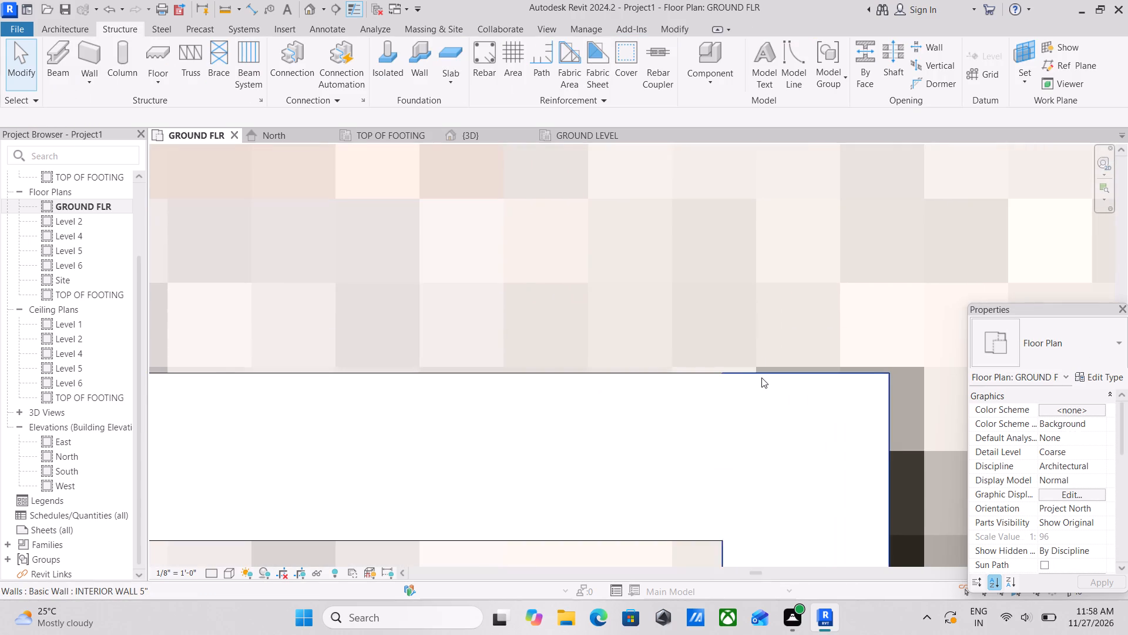
Examine the plan from the bedrooms down to the Living Rooms and entrance stair for partitions still missing.
{"action": "scroll", "coordinate": [761, 377], "scroll_direction": "down", "scroll_amount": 18}
{"action": "middle_click_drag", "start_coordinate": [568, 399], "coordinate": [699, 340]}
{"action": "scroll", "coordinate": [699, 340], "scroll_direction": "down", "scroll_amount": 3}
{"action": "scroll", "coordinate": [800, 342], "scroll_direction": "down", "scroll_amount": 1}
{"action": "middle_click", "coordinate": [800, 342]}
{"action": "scroll", "coordinate": [803, 340], "scroll_direction": "down", "scroll_amount": 4}
{"action": "scroll", "coordinate": [607, 362], "scroll_direction": "down", "scroll_amount": 1}
{"action": "middle_click_drag", "start_coordinate": [609, 362], "coordinate": [721, 317]}
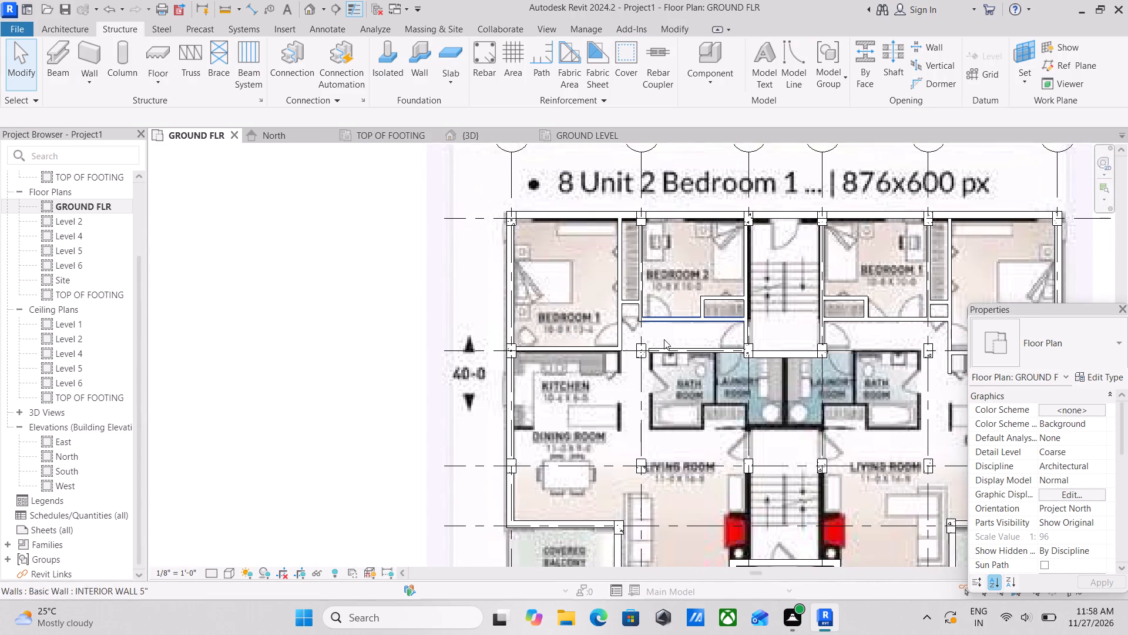
{"action": "middle_click_drag", "start_coordinate": [624, 355], "coordinate": [544, 240]}
{"action": "scroll", "coordinate": [452, 370], "scroll_direction": "up", "scroll_amount": 2}
{"action": "middle_click_drag", "start_coordinate": [697, 376], "coordinate": [580, 339]}
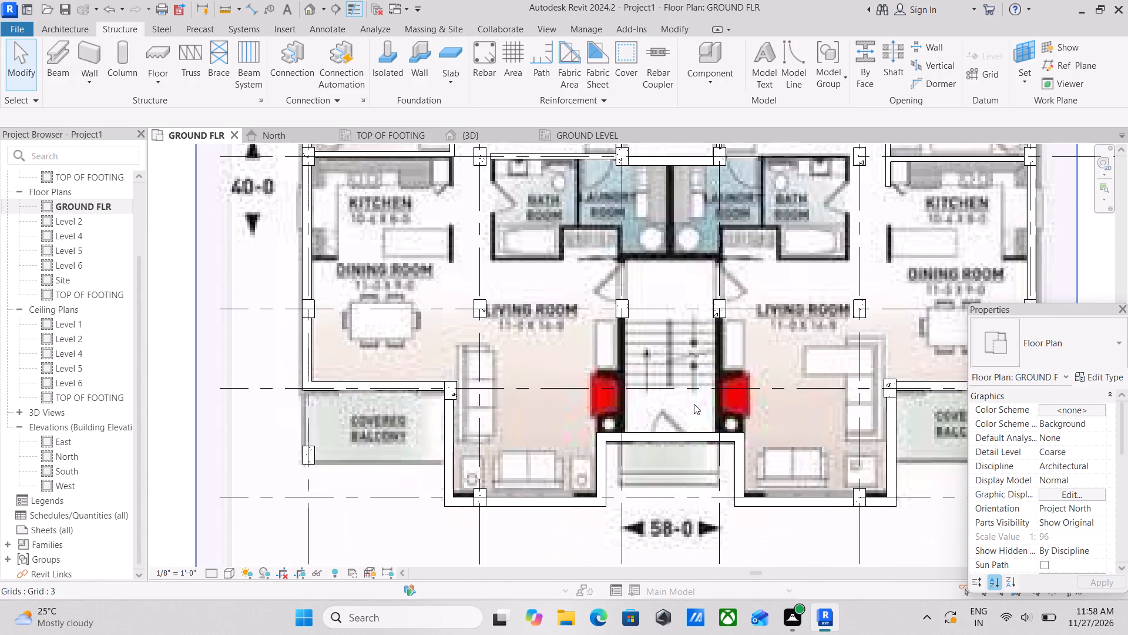
{"action": "middle_click_drag", "start_coordinate": [696, 402], "coordinate": [704, 489]}
{"action": "middle_click_drag", "start_coordinate": [677, 430], "coordinate": [692, 489]}
Draw an interior wall about 8'-9" long south from grid B along the west unit Kitchen's east side, flipped onto the plan line.
{"action": "scroll", "coordinate": [466, 327], "scroll_direction": "up", "scroll_amount": 3}
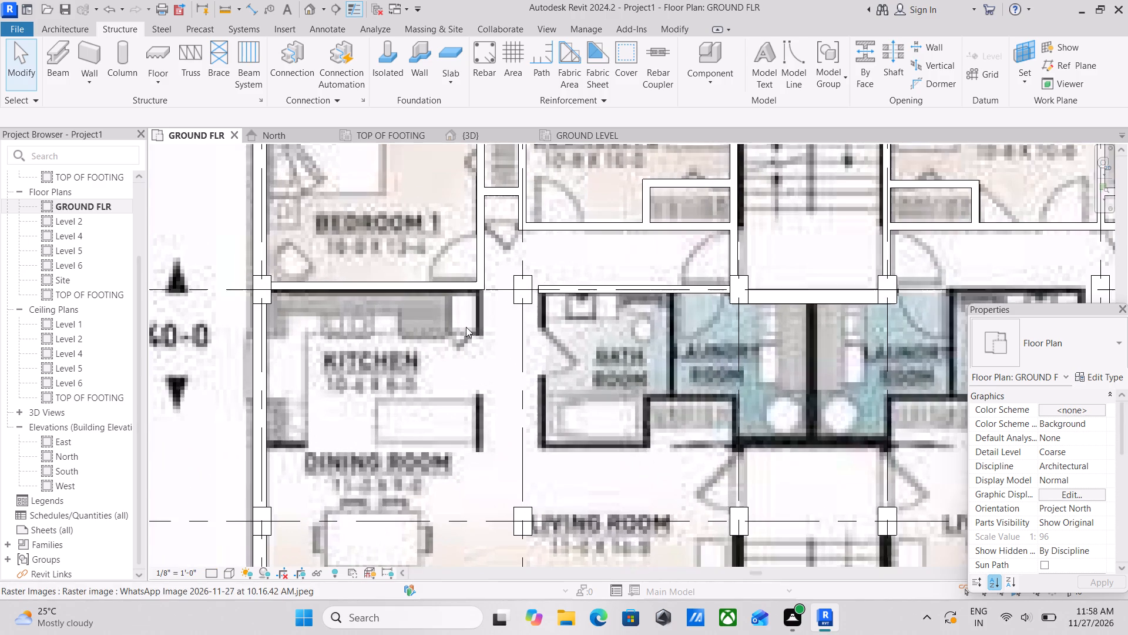
{"action": "middle_click_drag", "start_coordinate": [466, 327], "coordinate": [556, 326]}
{"action": "scroll", "coordinate": [545, 342], "scroll_direction": "up", "scroll_amount": 1}
{"action": "scroll", "coordinate": [542, 352], "scroll_direction": "down", "scroll_amount": 2}
{"action": "middle_click_drag", "start_coordinate": [542, 352], "coordinate": [556, 308]}
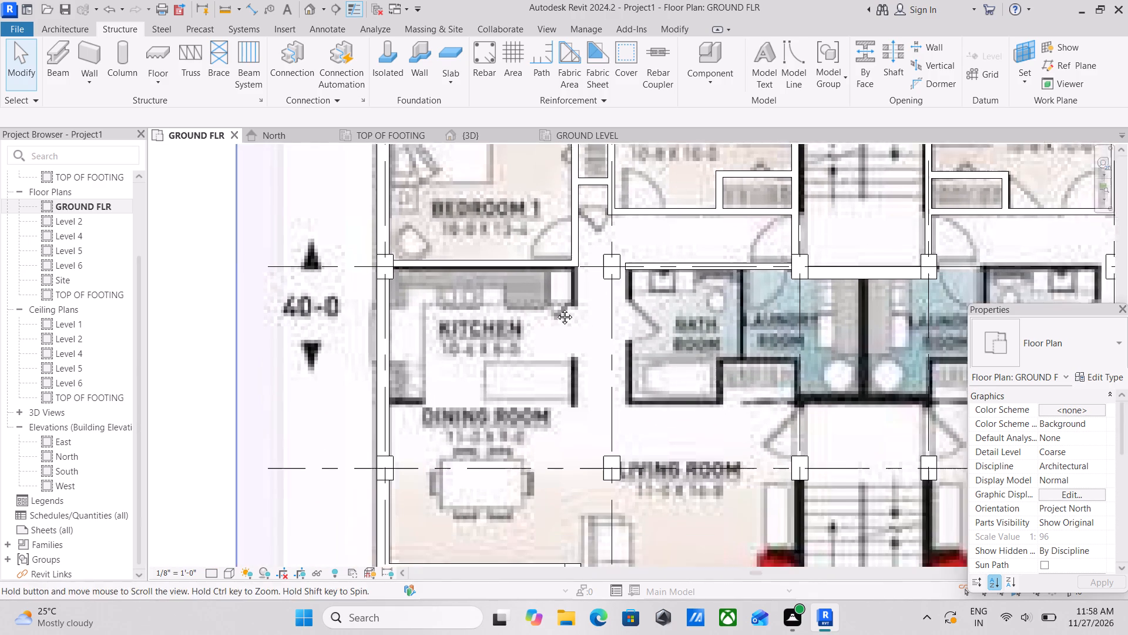
{"action": "middle_click_drag", "start_coordinate": [556, 308], "coordinate": [556, 308]}
{"action": "scroll", "coordinate": [586, 367], "scroll_direction": "up", "scroll_amount": 2}
{"action": "scroll", "coordinate": [586, 367], "scroll_direction": "down", "scroll_amount": 2}
{"action": "middle_click_drag", "start_coordinate": [586, 367], "coordinate": [573, 367]}
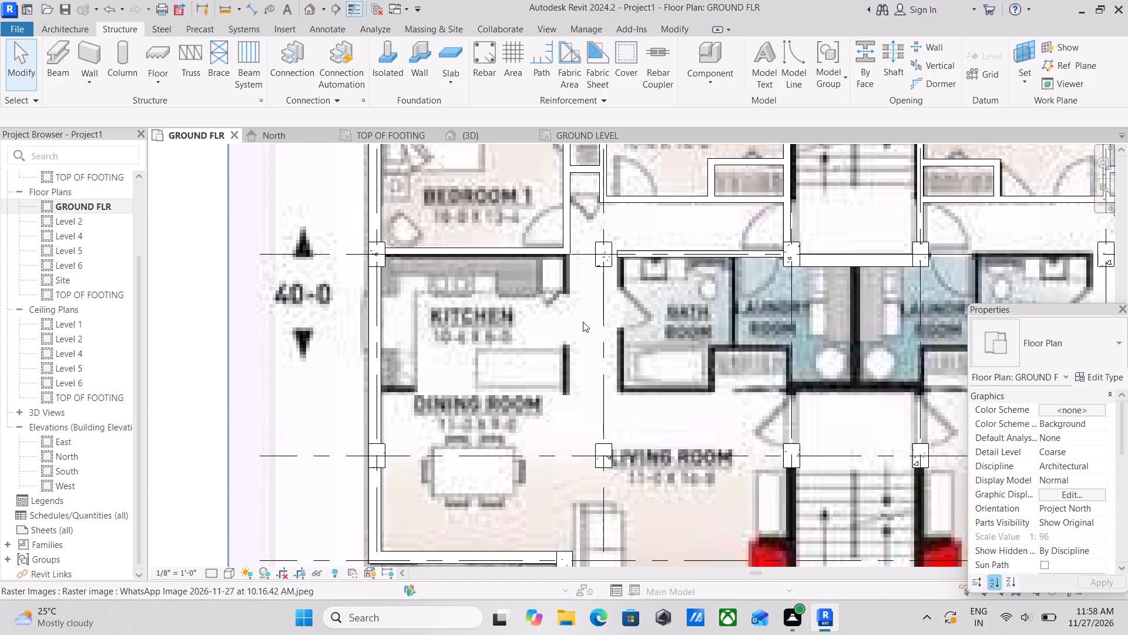
{"action": "scroll", "coordinate": [583, 322], "scroll_direction": "up", "scroll_amount": 2}
{"action": "middle_click_drag", "start_coordinate": [583, 322], "coordinate": [595, 353]}
{"action": "middle_click_drag", "start_coordinate": [600, 345], "coordinate": [613, 374]}
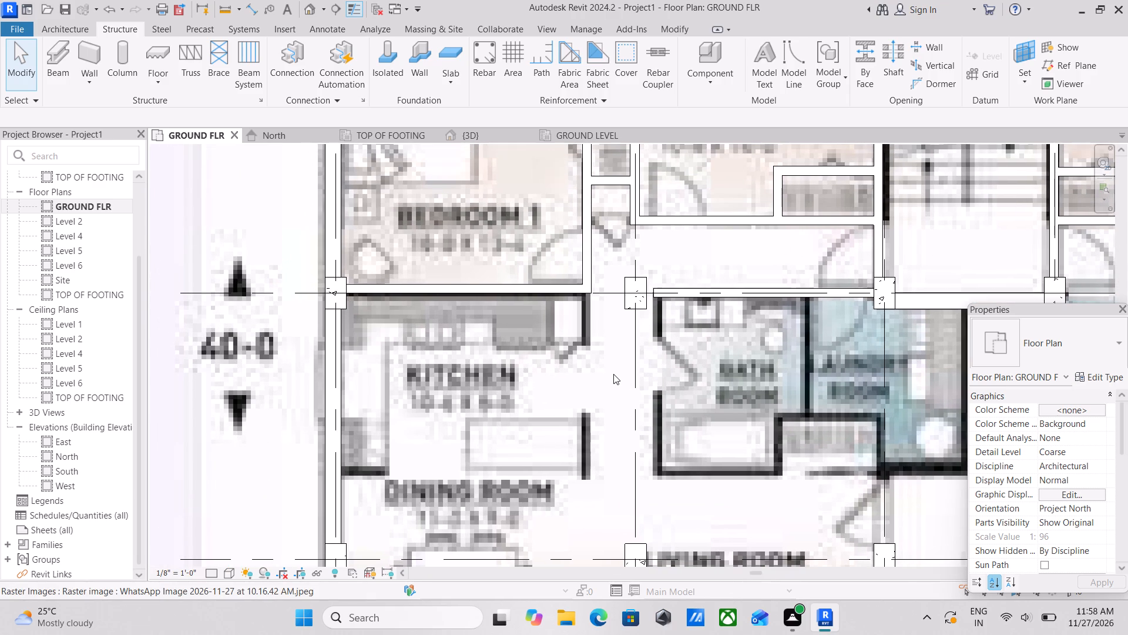
{"action": "type", "text": "WA"}
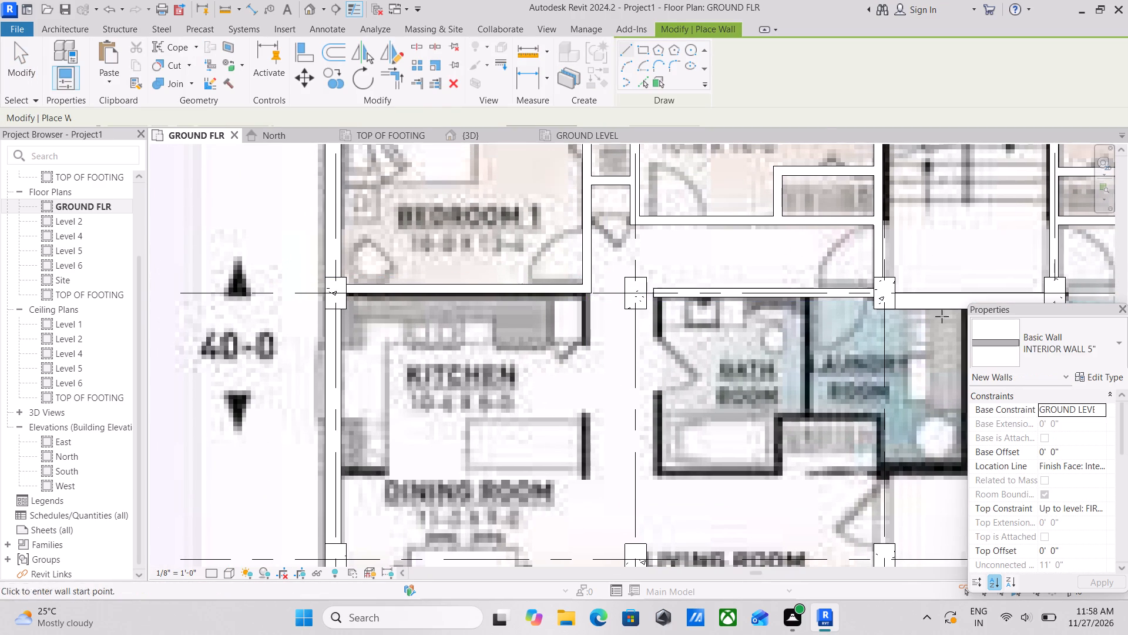
{"action": "left_click", "coordinate": [589, 294]}
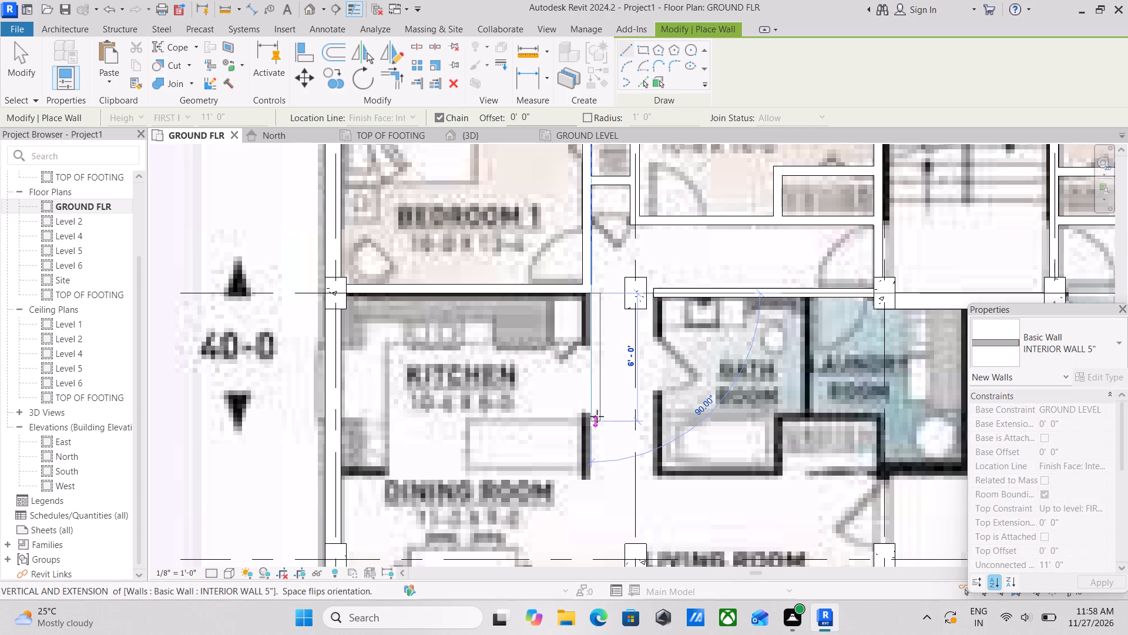
{"action": "key", "text": "space"}
{"action": "middle_click_drag", "start_coordinate": [599, 415], "coordinate": [606, 297]}
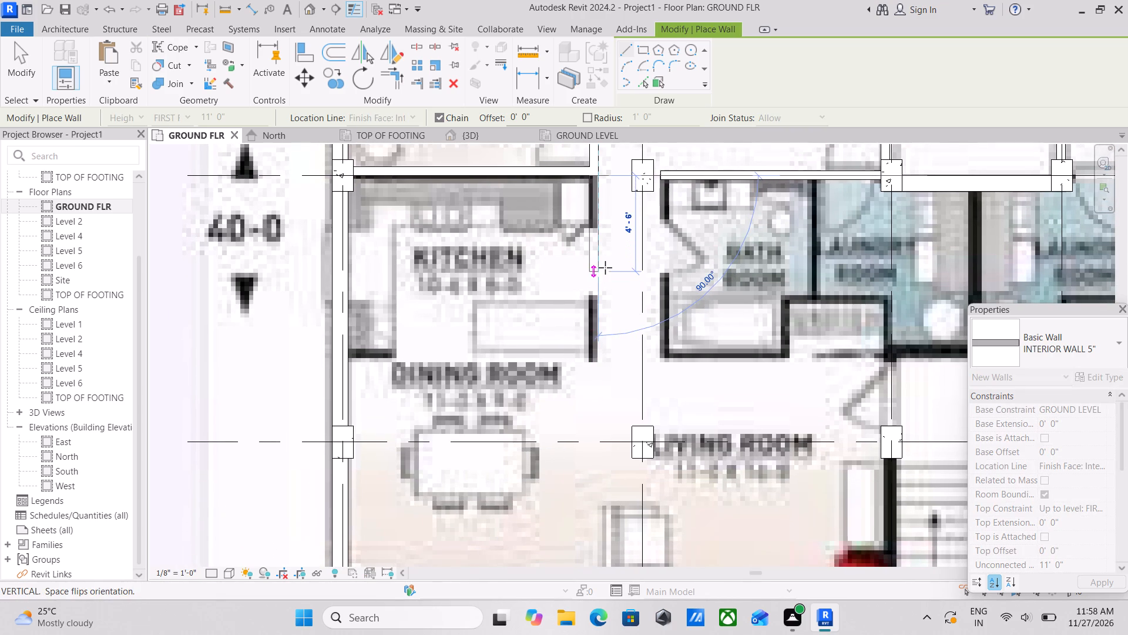
{"action": "left_click", "coordinate": [600, 359]}
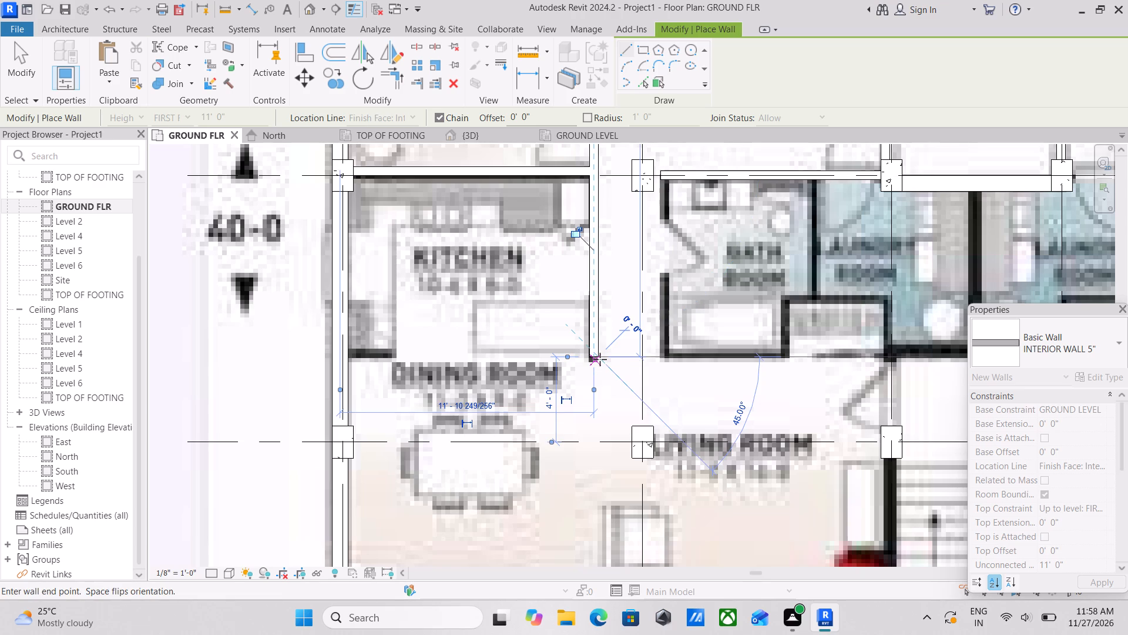
{"action": "key", "text": "Escape"}
{"action": "scroll", "coordinate": [650, 226], "scroll_direction": "up", "scroll_amount": 1}
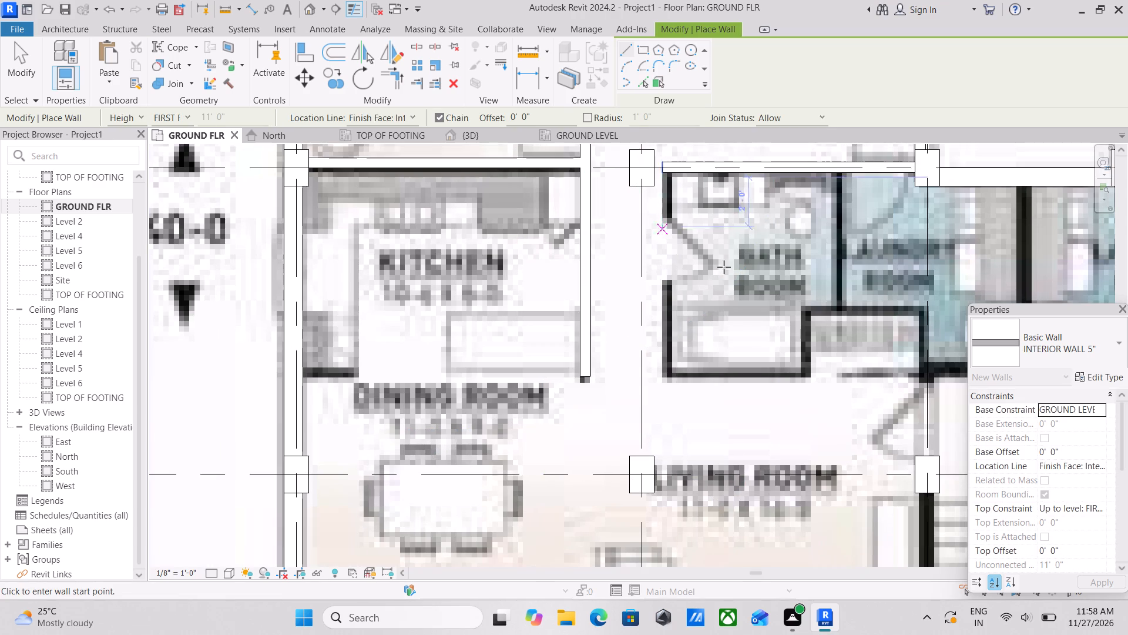
Draw an INTERIOR WALL 5" partition south from the grid B wall along the Bath Room's west side to its south edge.
{"action": "scroll", "coordinate": [691, 287], "scroll_direction": "down", "scroll_amount": 1}
{"action": "middle_click_drag", "start_coordinate": [683, 287], "coordinate": [564, 325]}
{"action": "scroll", "coordinate": [571, 239], "scroll_direction": "up", "scroll_amount": 3}
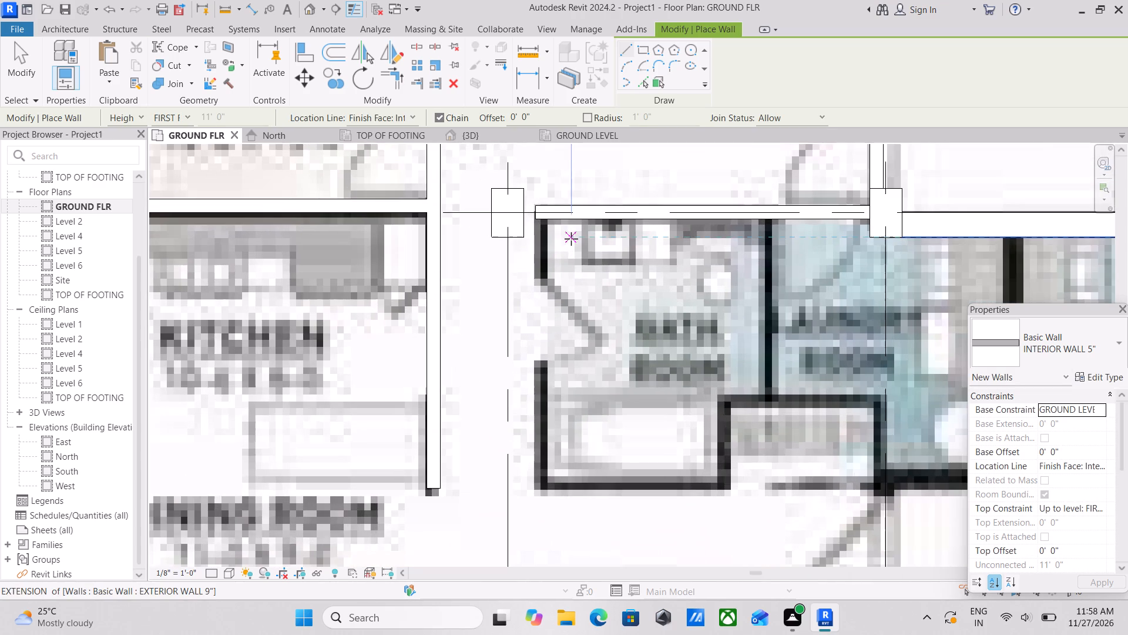
{"action": "scroll", "coordinate": [533, 209], "scroll_direction": "up", "scroll_amount": 4}
{"action": "left_click", "coordinate": [535, 222]}
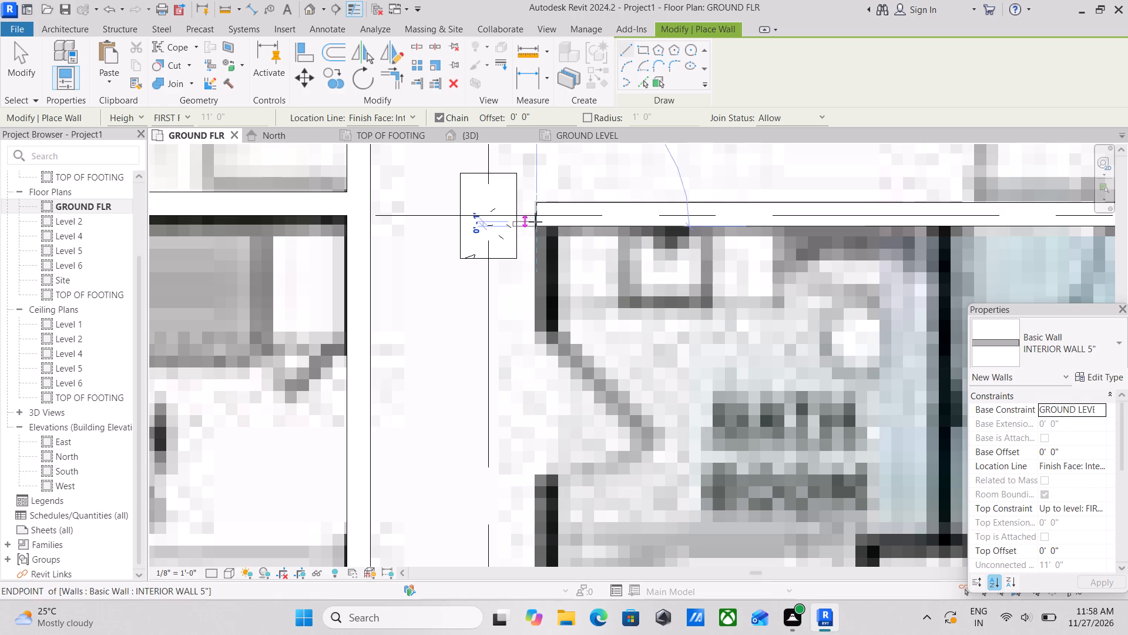
{"action": "middle_click_drag", "start_coordinate": [548, 325], "coordinate": [526, 181]}
{"action": "scroll", "coordinate": [511, 342], "scroll_direction": "down", "scroll_amount": 2}
{"action": "middle_click_drag", "start_coordinate": [511, 342], "coordinate": [546, 150]}
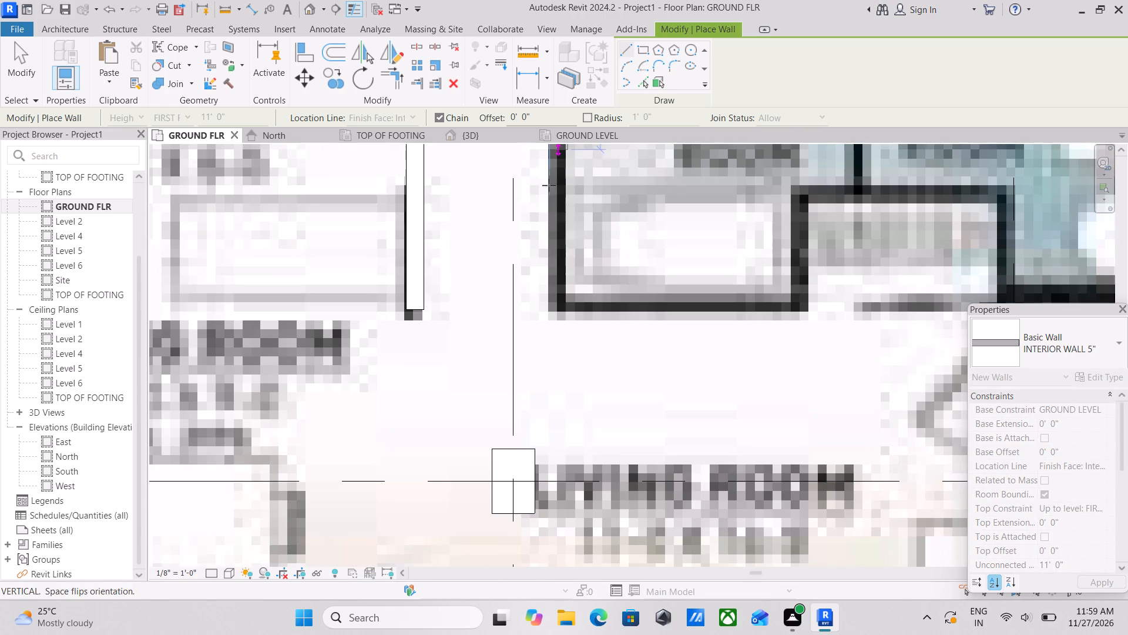
{"action": "left_click", "coordinate": [550, 312]}
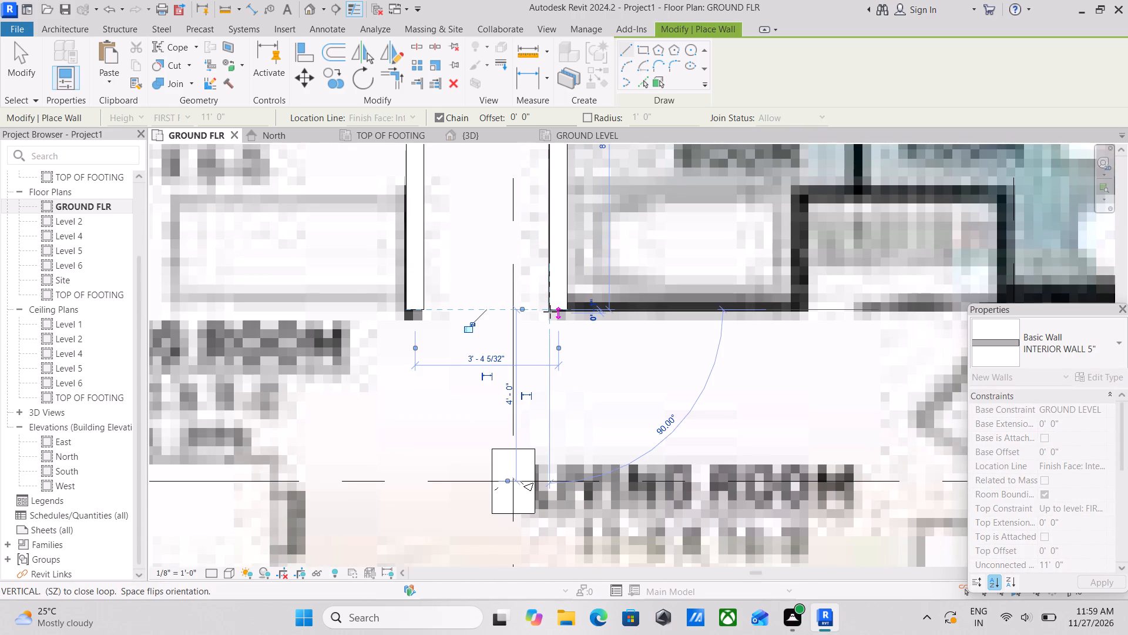
{"action": "key", "text": "Escape"}
Draw an interior wall about 5'-9 1/2" long east from the Bath Room's west wall along the tub's south side.
{"action": "scroll", "coordinate": [639, 320], "scroll_direction": "up", "scroll_amount": 2}
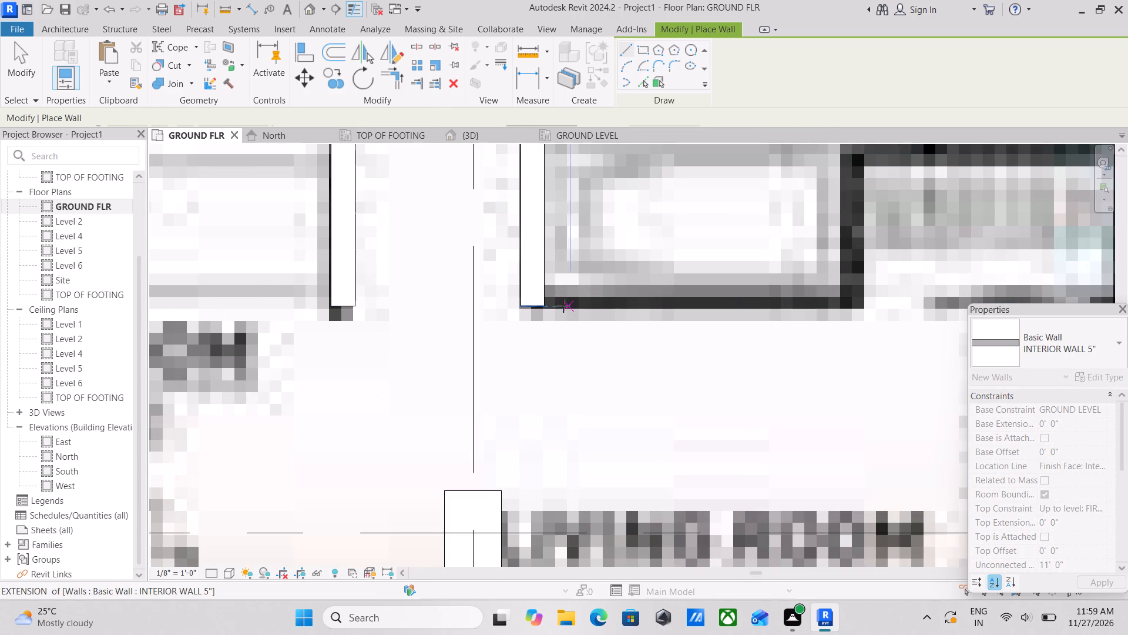
{"action": "left_click", "coordinate": [550, 303]}
{"action": "middle_click_drag", "start_coordinate": [809, 302], "coordinate": [617, 299]}
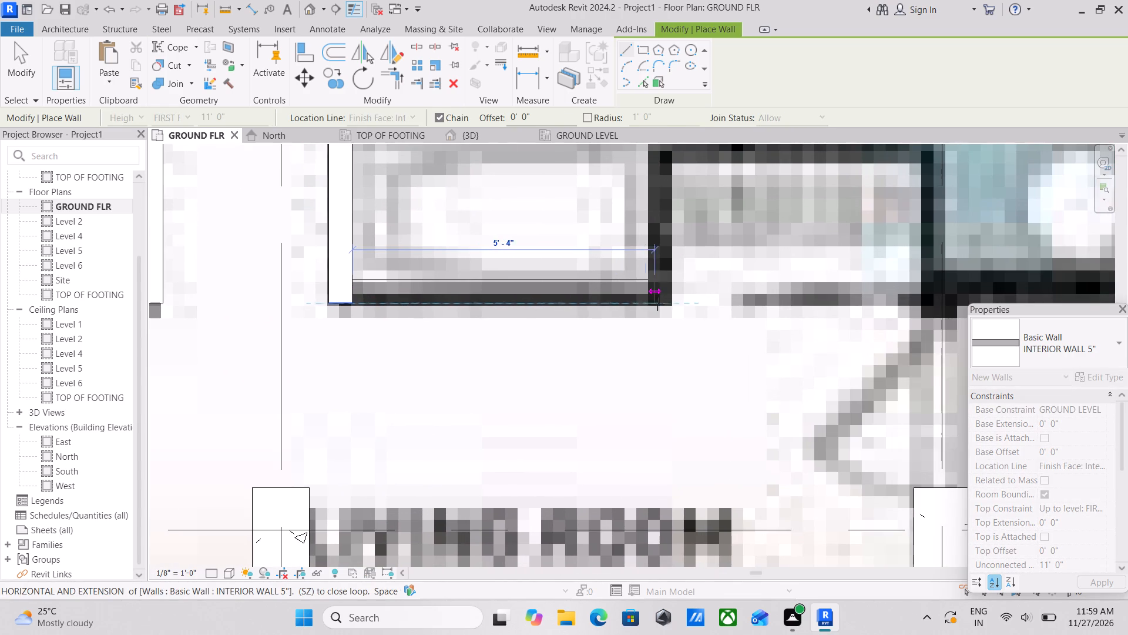
{"action": "left_click", "coordinate": [670, 304]}
{"action": "key", "text": "Escape"}
{"action": "key", "text": "Escape"}
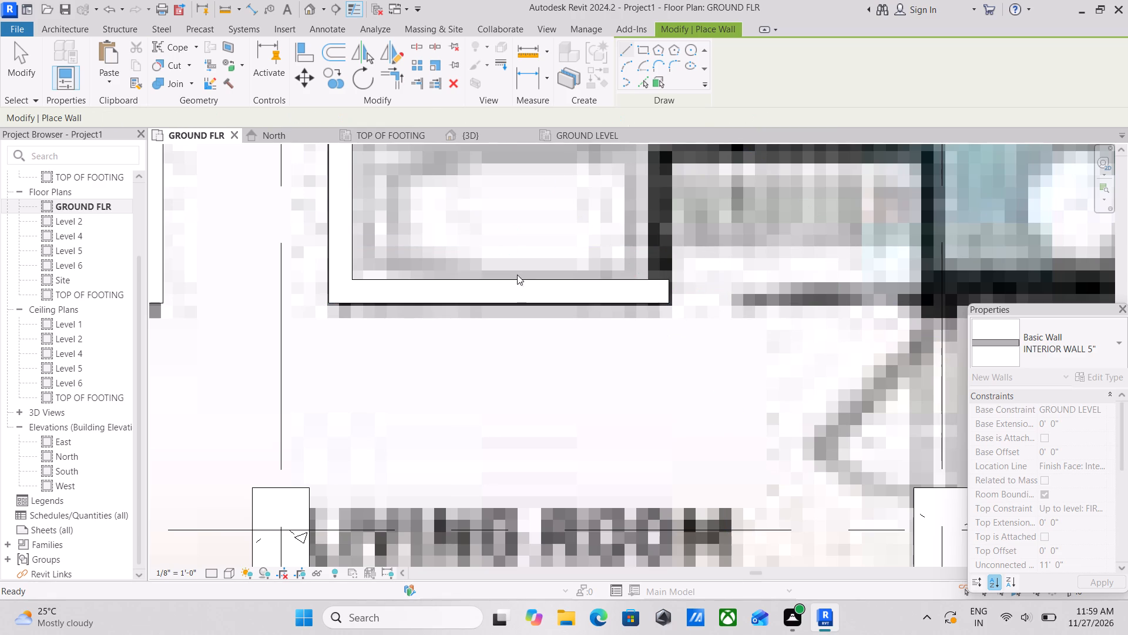
{"action": "key", "text": "Escape"}
{"action": "key", "text": "Escape"}
Nudge the Bath Room's south wall about 3/4" south onto the plan line.
{"action": "left_click", "coordinate": [548, 301]}
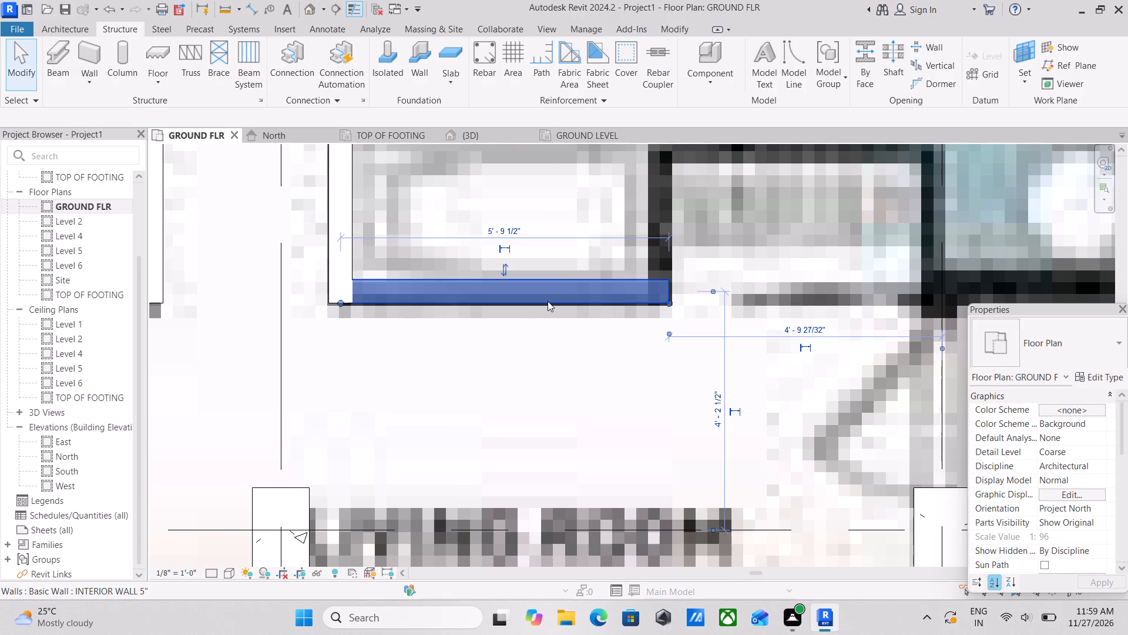
{"action": "key", "text": "Down"}
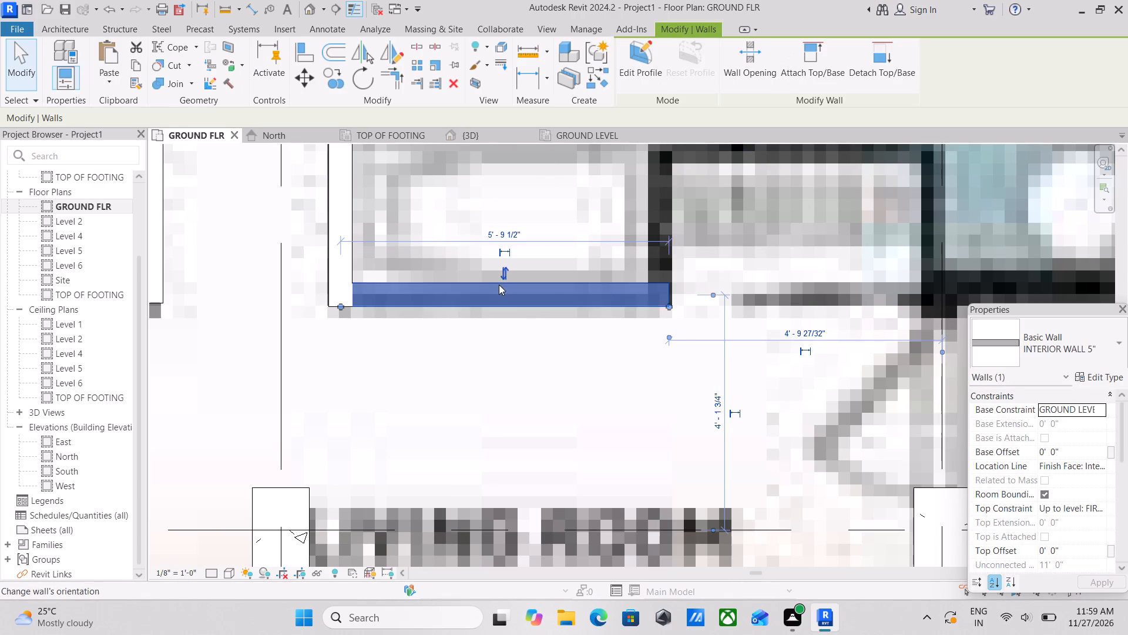
{"action": "key", "text": "Escape"}
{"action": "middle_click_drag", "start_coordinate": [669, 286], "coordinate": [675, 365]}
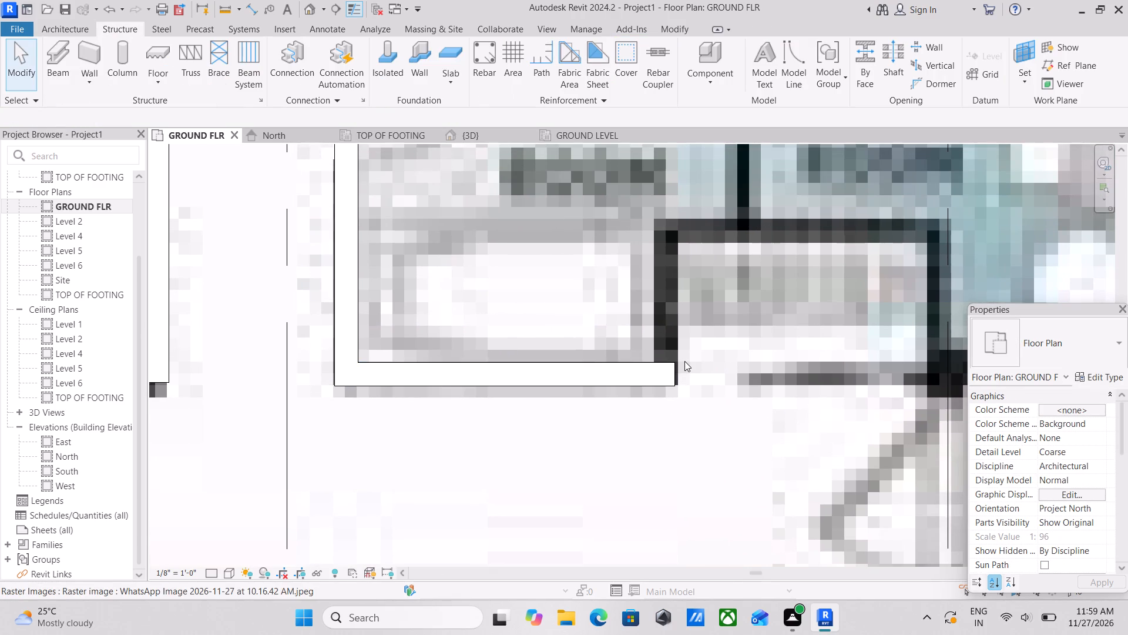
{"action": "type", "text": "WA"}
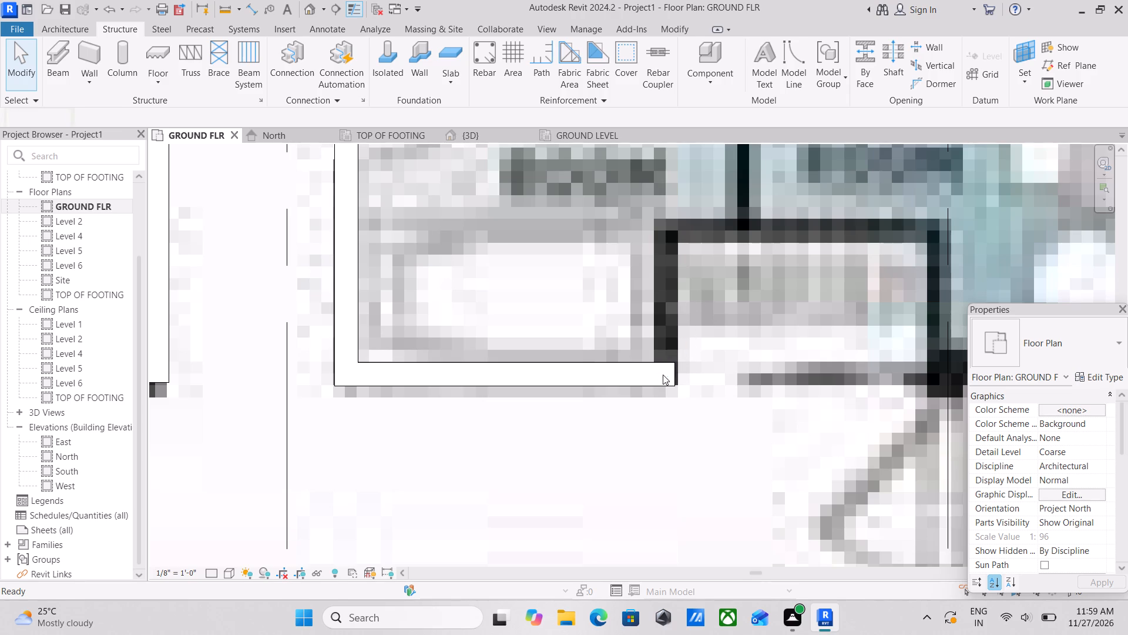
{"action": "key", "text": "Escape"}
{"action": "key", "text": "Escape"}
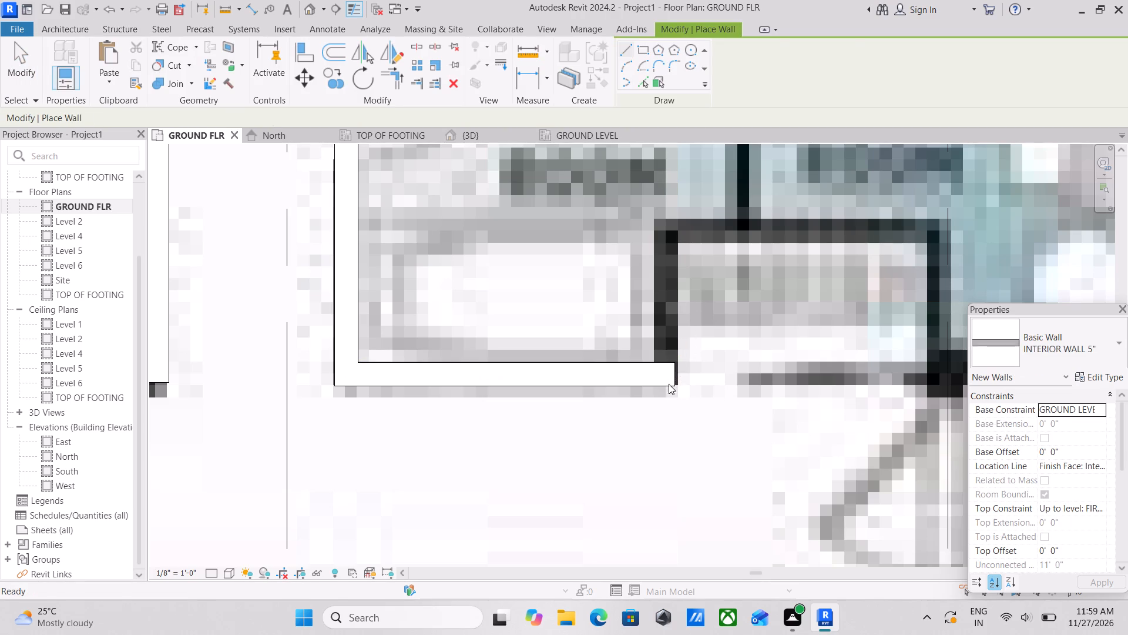
Extend the east end of the Bath Room's south wall to the outer edge of the plan's tub-side wall.
{"action": "left_click", "coordinate": [669, 380]}
{"action": "scroll", "coordinate": [672, 378], "scroll_direction": "up", "scroll_amount": 3}
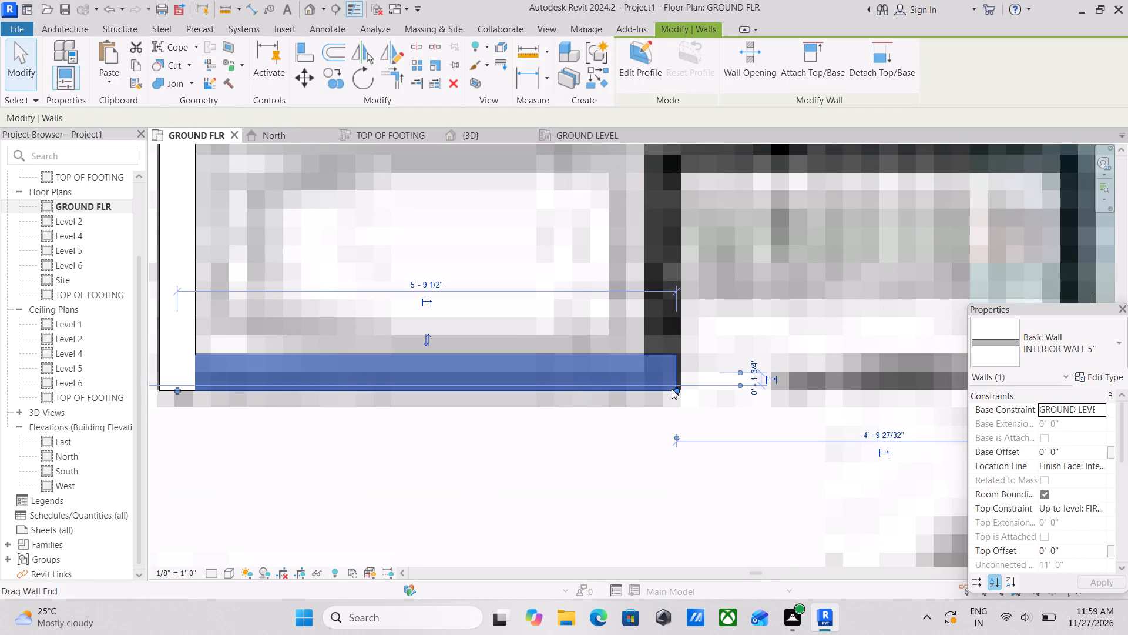
{"action": "left_click_drag", "start_coordinate": [672, 389], "coordinate": [678, 389]}
{"action": "key", "text": "Escape"}
{"action": "scroll", "coordinate": [657, 355], "scroll_direction": "up", "scroll_amount": 2}
{"action": "key", "text": "Escape"}
Draw an interior wall about 2'-4 1/2" long north from the Bath Room's south wall along the tub's east side.
{"action": "middle_click_drag", "start_coordinate": [649, 306], "coordinate": [670, 386]}
{"action": "type", "text": "WA"}
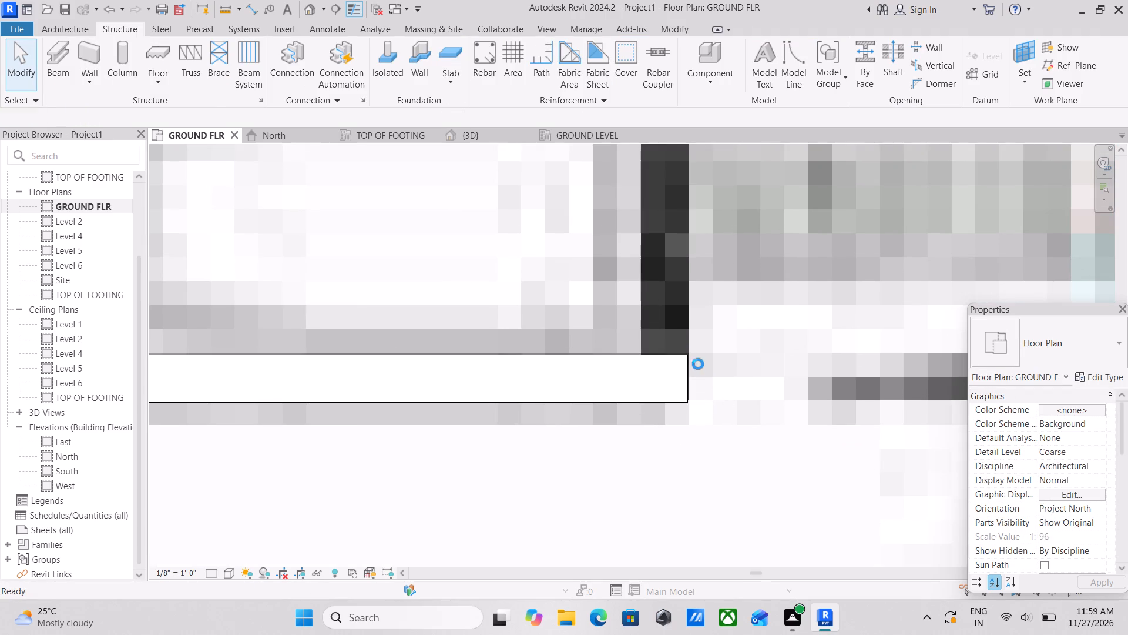
{"action": "left_click", "coordinate": [686, 357]}
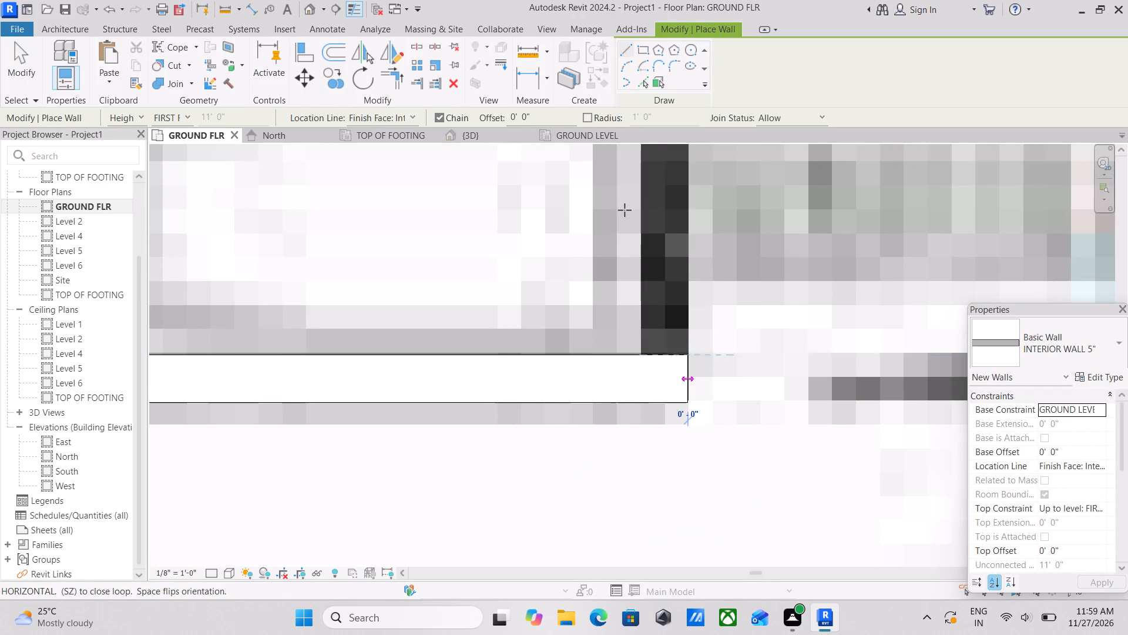
{"action": "middle_click_drag", "start_coordinate": [645, 238], "coordinate": [680, 409]}
{"action": "scroll", "coordinate": [693, 397], "scroll_direction": "up", "scroll_amount": 1}
{"action": "scroll", "coordinate": [718, 315], "scroll_direction": "down", "scroll_amount": 1}
{"action": "middle_click_drag", "start_coordinate": [718, 315], "coordinate": [737, 430]}
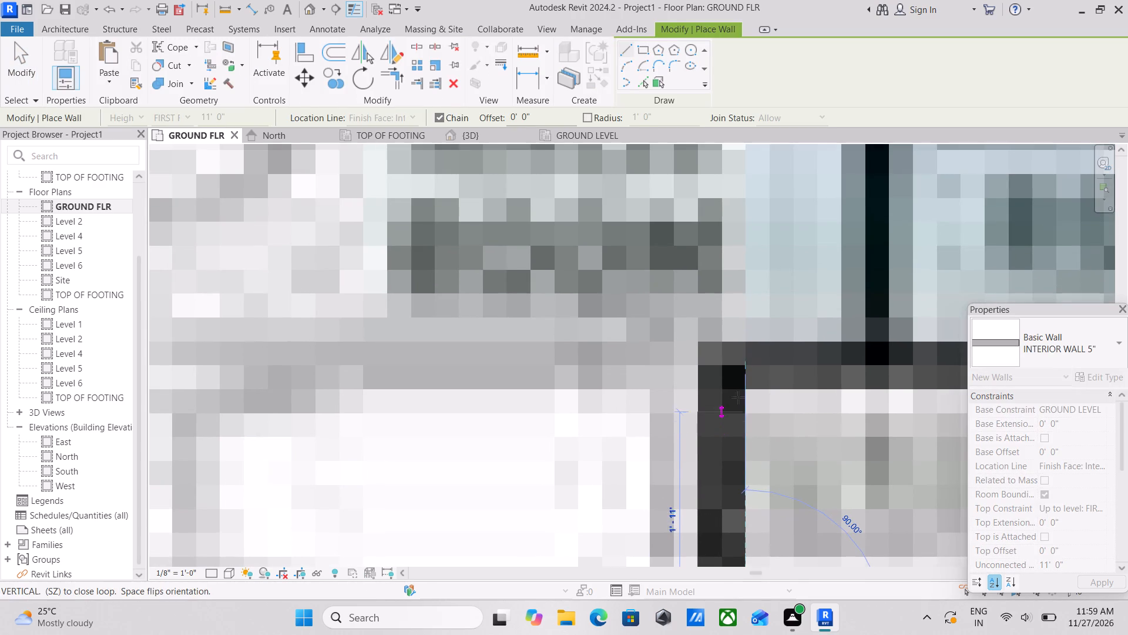
{"action": "left_click", "coordinate": [739, 387]}
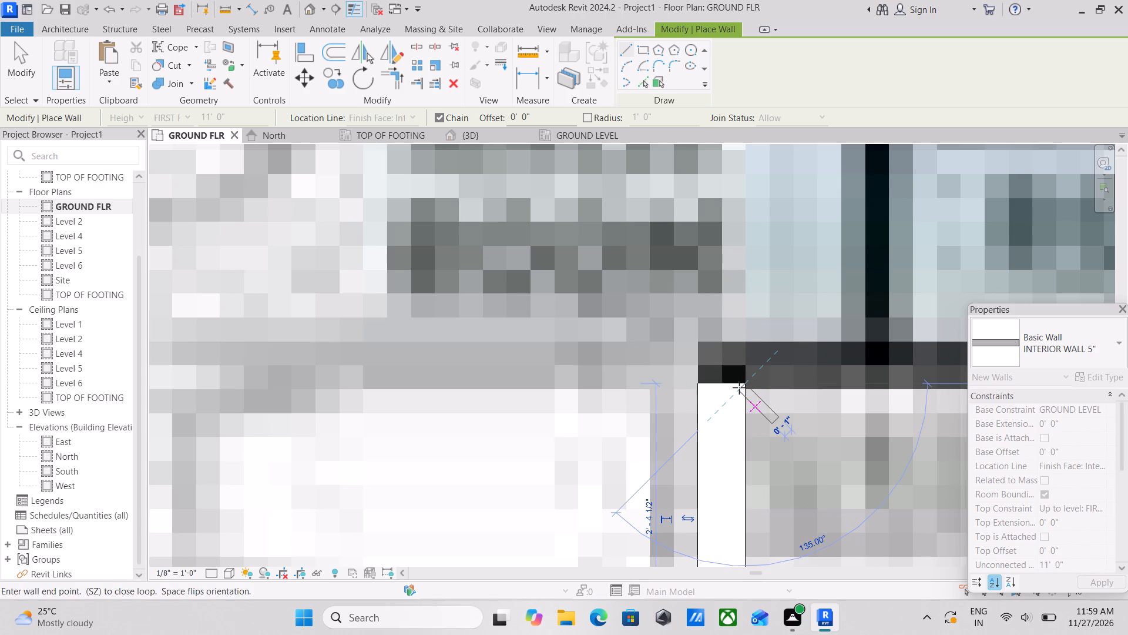
{"action": "key", "text": "Escape"}
Draw an interior wall about 4'-9 1/2" long east from the tub-side wall along the closet's north side below the Laundry Room.
{"action": "scroll", "coordinate": [774, 383], "scroll_direction": "down", "scroll_amount": 1}
{"action": "middle_click_drag", "start_coordinate": [774, 383], "coordinate": [576, 379]}
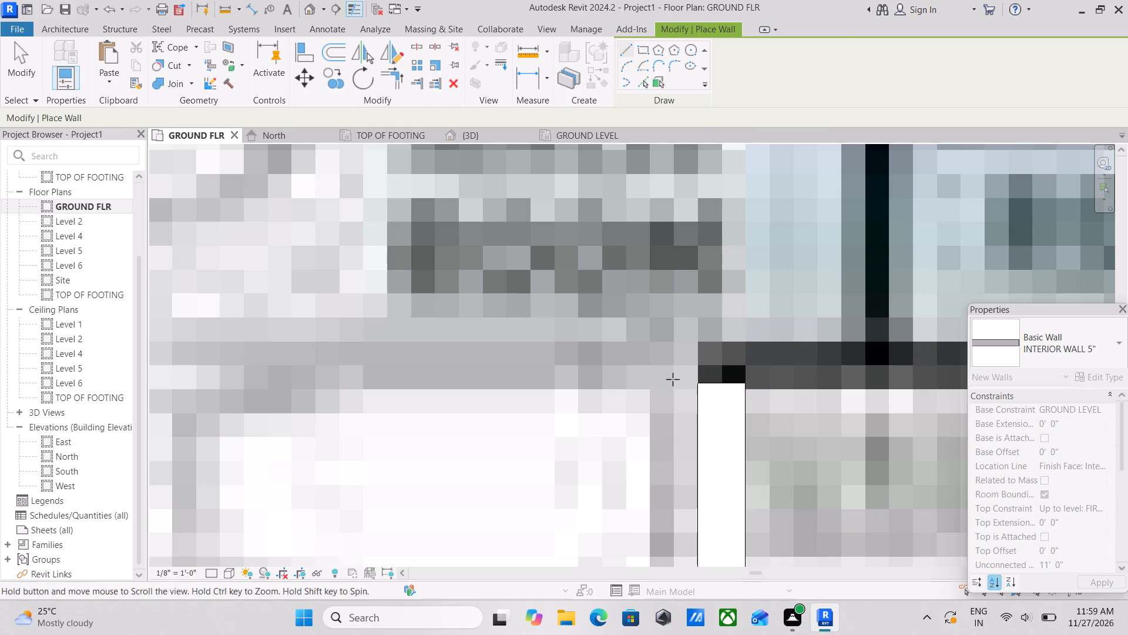
{"action": "scroll", "coordinate": [673, 379], "scroll_direction": "down", "scroll_amount": 7}
{"action": "middle_click_drag", "start_coordinate": [676, 380], "coordinate": [655, 372]}
{"action": "scroll", "coordinate": [645, 375], "scroll_direction": "up", "scroll_amount": 1}
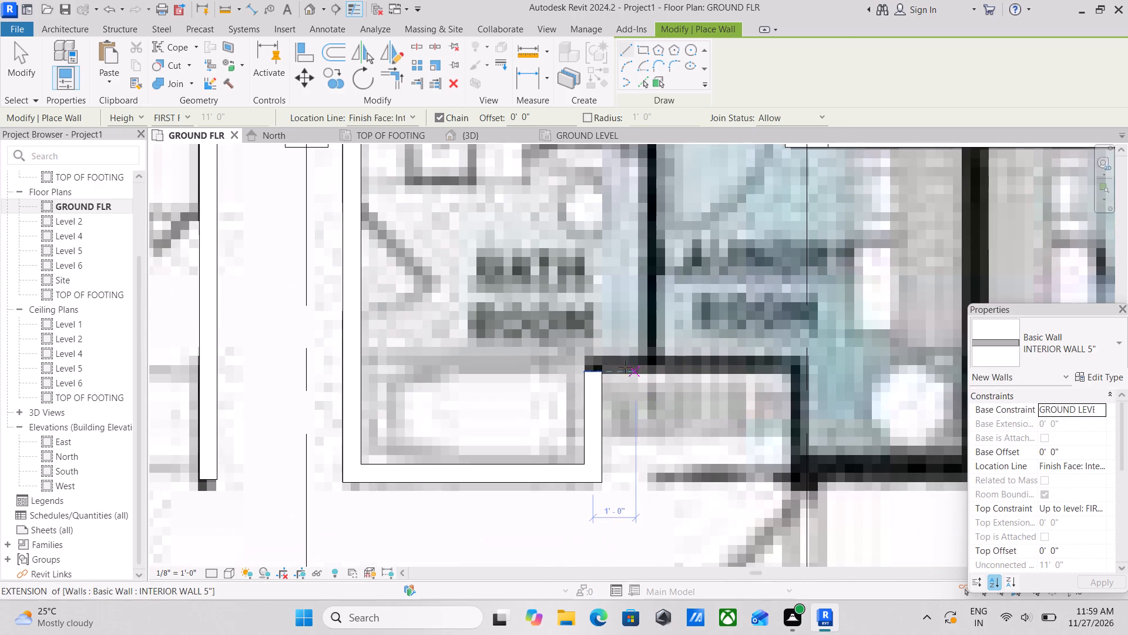
{"action": "left_click", "coordinate": [601, 369]}
{"action": "middle_click_drag", "start_coordinate": [752, 360], "coordinate": [617, 379]}
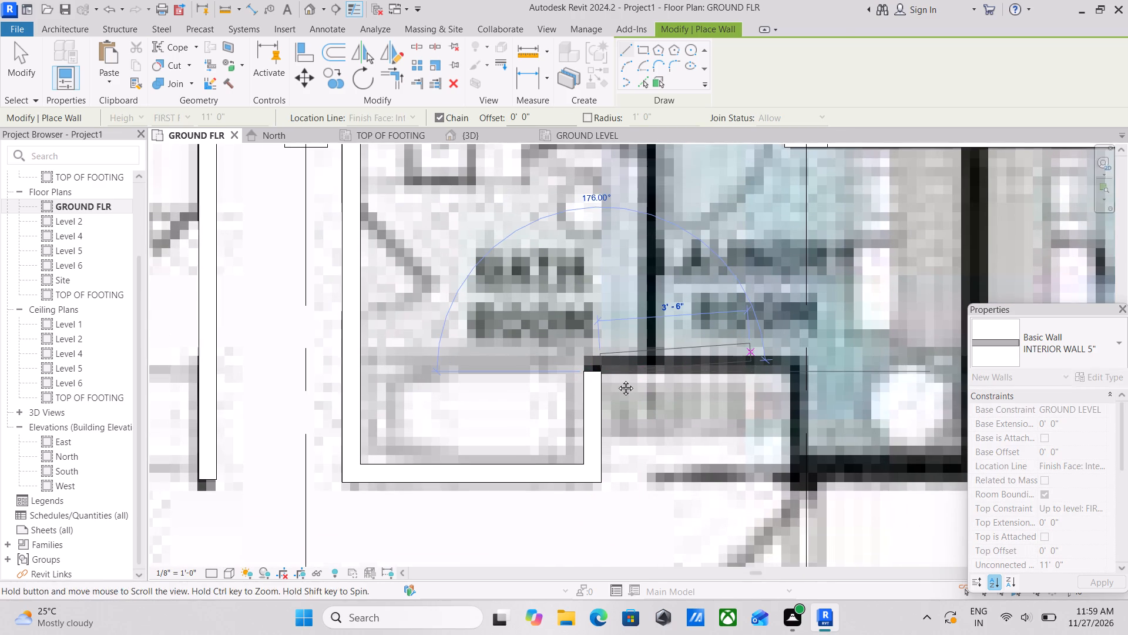
{"action": "middle_click_drag", "start_coordinate": [617, 379], "coordinate": [594, 382]}
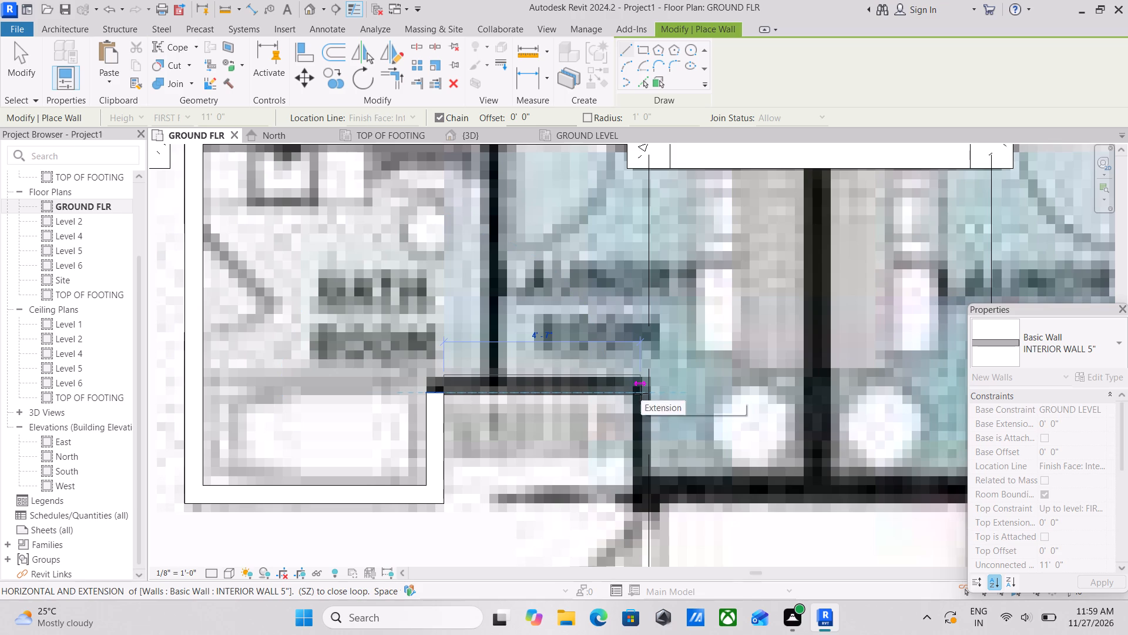
{"action": "left_click", "coordinate": [641, 393]}
{"action": "key", "text": "Escape"}
{"action": "key", "text": "Escape"}
{"action": "key", "text": "Escape"}
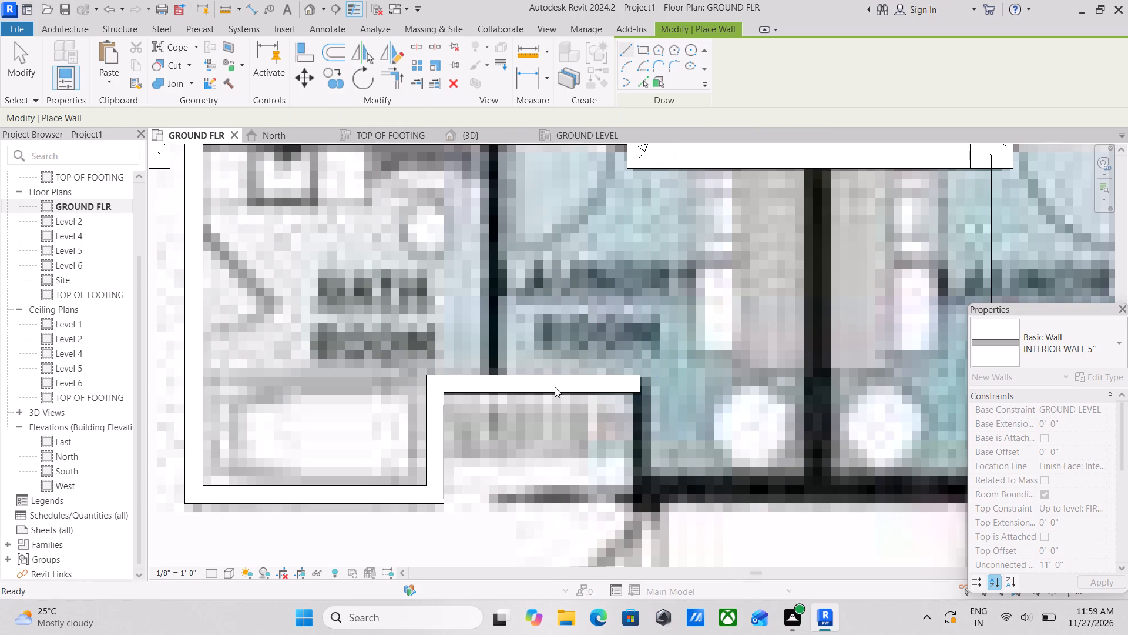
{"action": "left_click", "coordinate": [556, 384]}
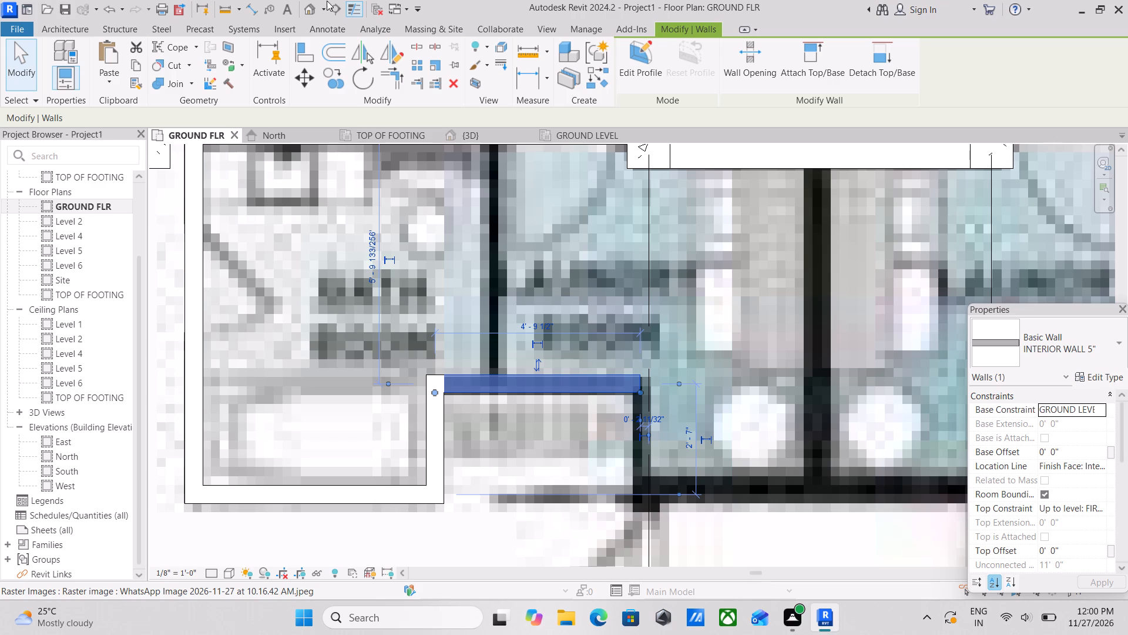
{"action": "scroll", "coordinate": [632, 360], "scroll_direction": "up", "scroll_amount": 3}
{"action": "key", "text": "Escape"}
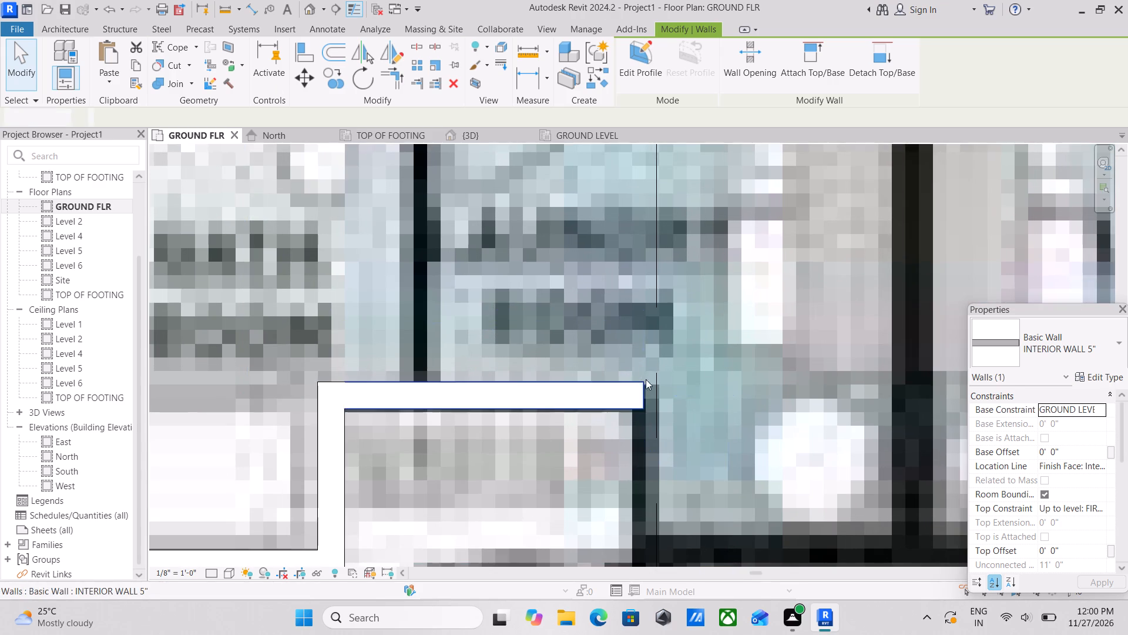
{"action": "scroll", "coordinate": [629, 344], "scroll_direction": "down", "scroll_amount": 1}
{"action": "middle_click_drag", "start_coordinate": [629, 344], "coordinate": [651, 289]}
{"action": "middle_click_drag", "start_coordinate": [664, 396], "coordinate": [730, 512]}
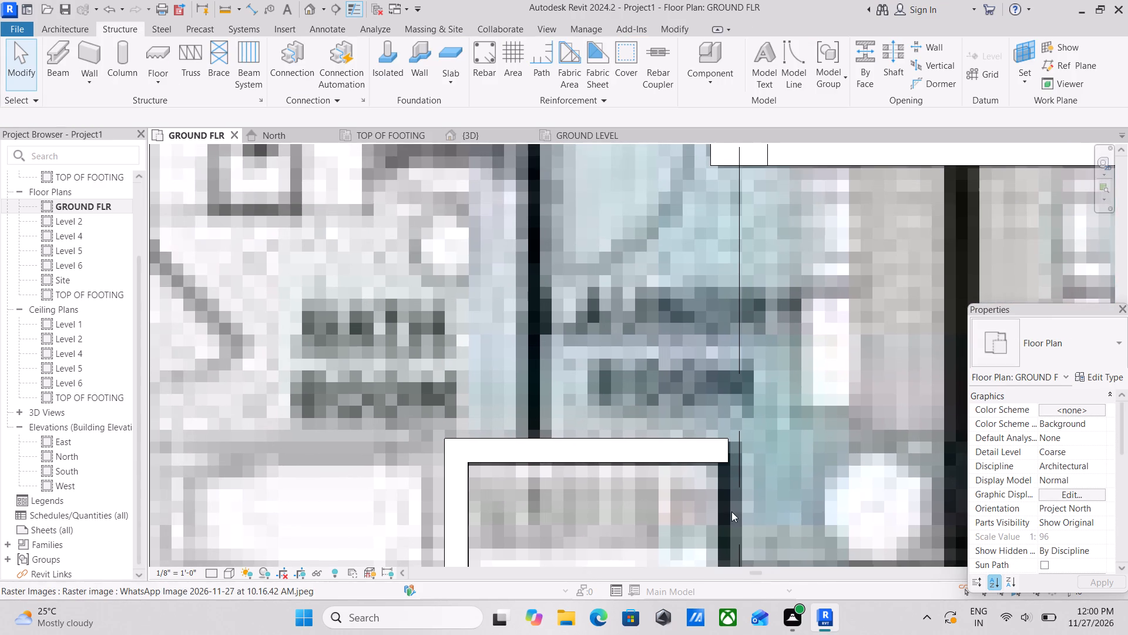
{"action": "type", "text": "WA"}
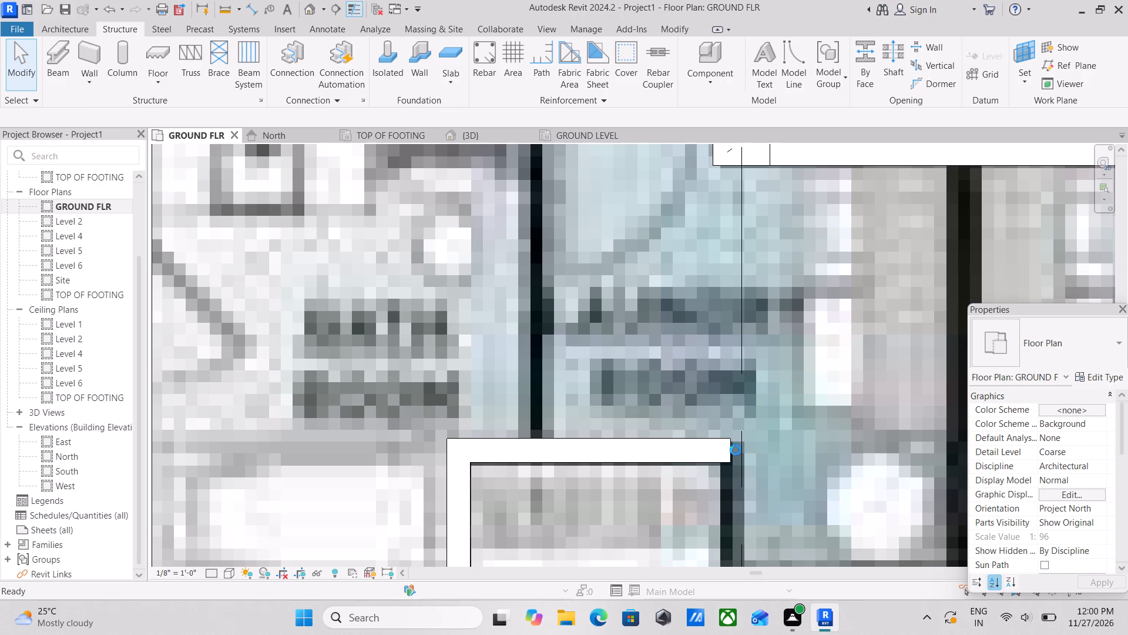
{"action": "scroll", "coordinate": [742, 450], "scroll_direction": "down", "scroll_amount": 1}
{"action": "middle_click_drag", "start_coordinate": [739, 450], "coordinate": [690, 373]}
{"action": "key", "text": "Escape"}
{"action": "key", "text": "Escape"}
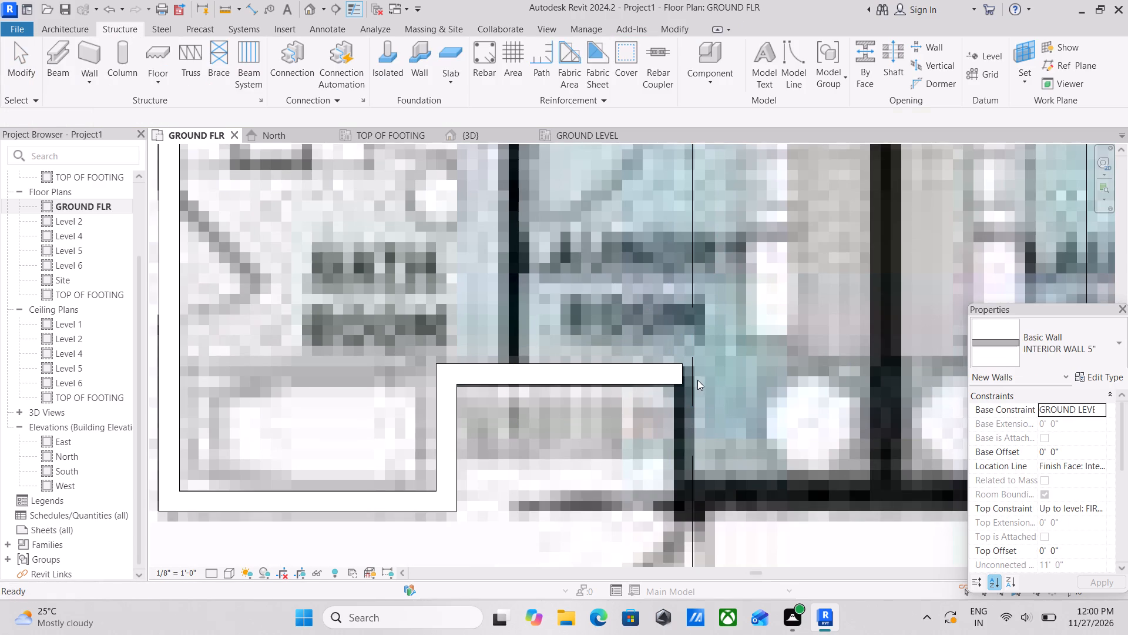
Extend the east end of the closet's north wall to grid 3.
{"action": "left_click", "coordinate": [679, 378]}
{"action": "scroll", "coordinate": [679, 378], "scroll_direction": "up", "scroll_amount": 5}
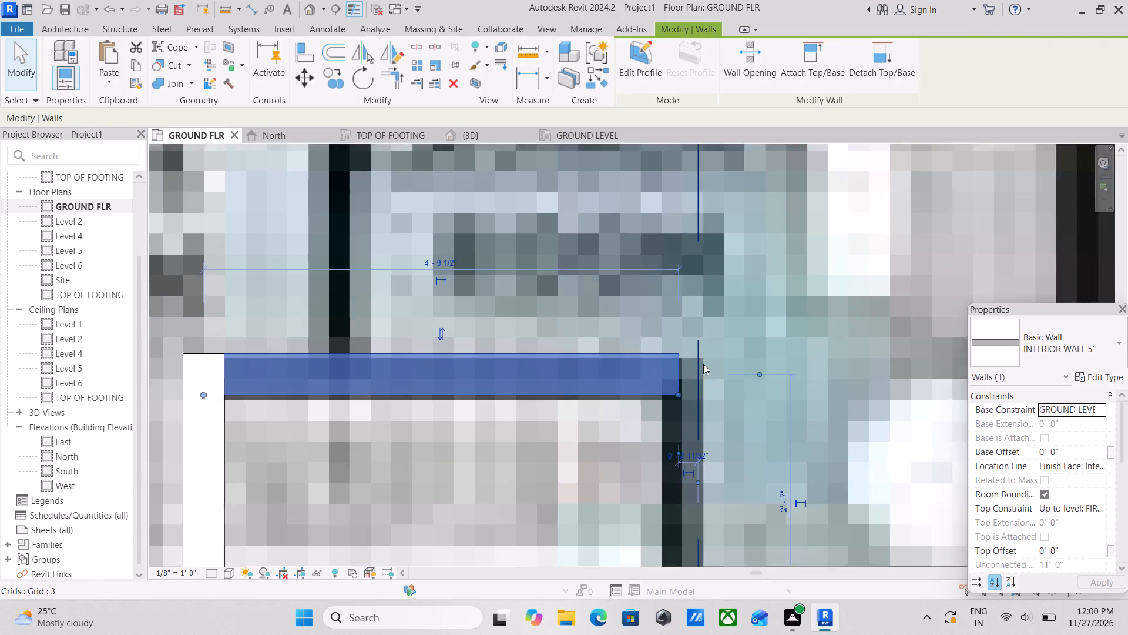
{"action": "scroll", "coordinate": [703, 364], "scroll_direction": "up", "scroll_amount": 1}
{"action": "left_click_drag", "start_coordinate": [677, 400], "coordinate": [699, 400]}
{"action": "key", "text": "Escape"}
{"action": "scroll", "coordinate": [703, 400], "scroll_direction": "down", "scroll_amount": 3}
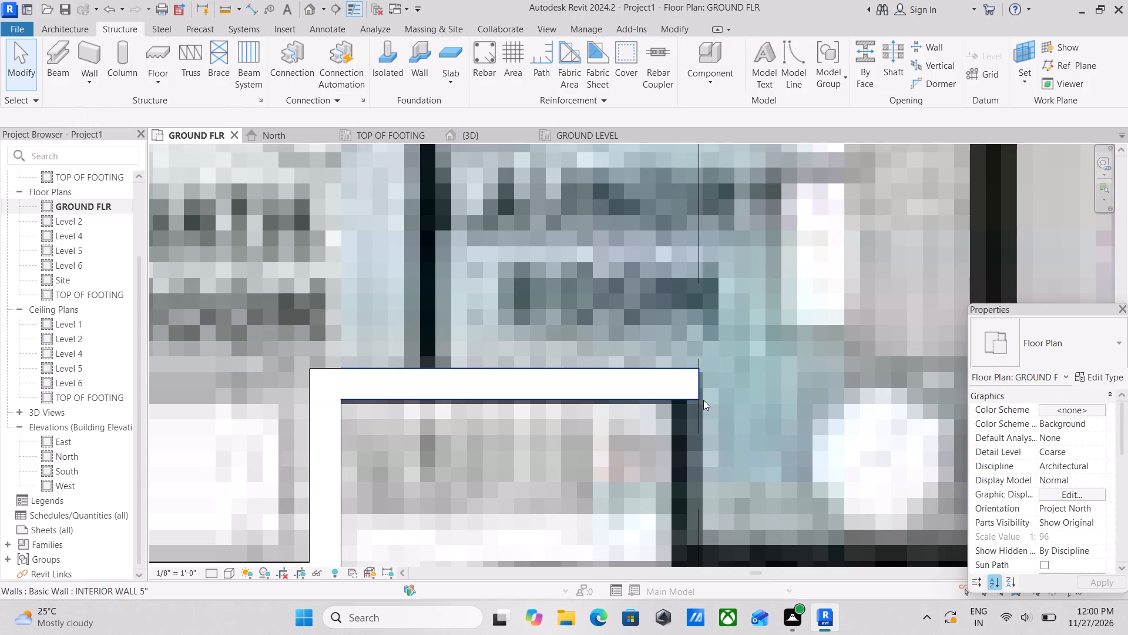
{"action": "left_click", "coordinate": [693, 399]}
{"action": "left_click_drag", "start_coordinate": [696, 397], "coordinate": [706, 399]}
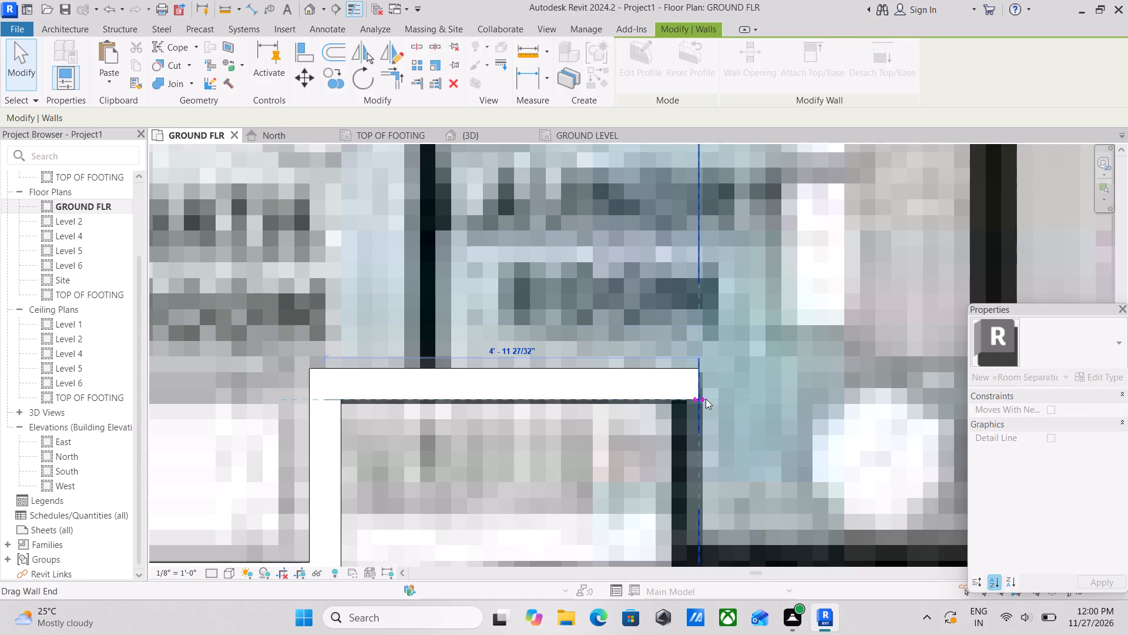
{"action": "key", "text": "Escape"}
{"action": "scroll", "coordinate": [706, 399], "scroll_direction": "down", "scroll_amount": 2}
{"action": "key", "text": "Escape"}
Draw an interior wall between the Bath Room and Laundry Room, from the grid B wall south to the closet's north wall.
{"action": "scroll", "coordinate": [577, 413], "scroll_direction": "down", "scroll_amount": 2}
{"action": "middle_click_drag", "start_coordinate": [577, 413], "coordinate": [659, 455]}
{"action": "type", "text": "WA"}
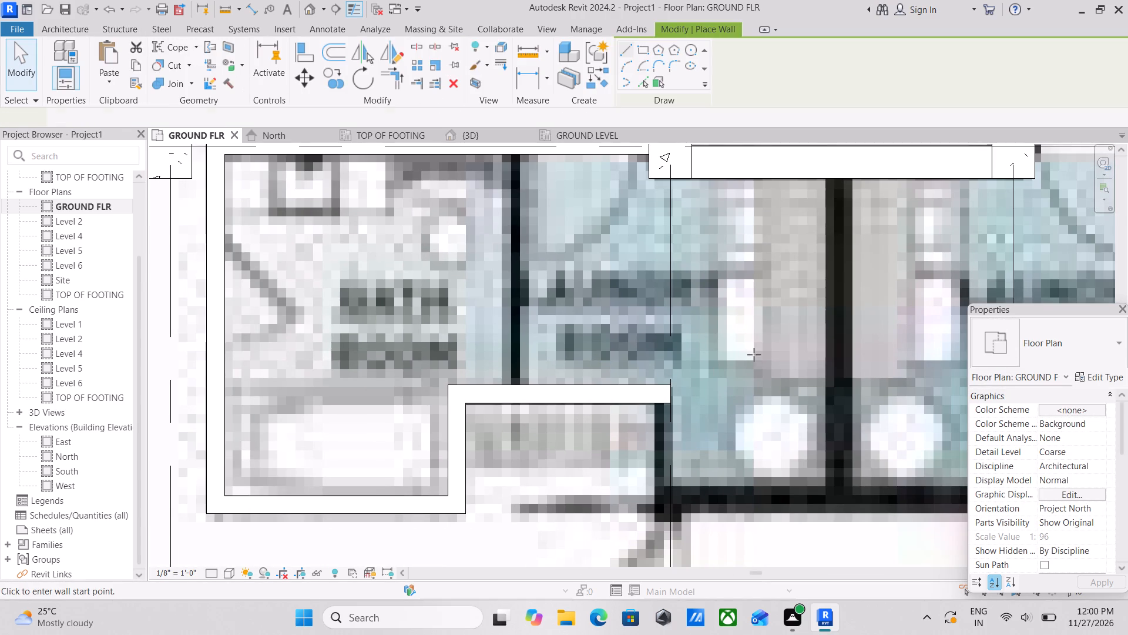
{"action": "scroll", "coordinate": [754, 355], "scroll_direction": "down", "scroll_amount": 1}
{"action": "scroll", "coordinate": [666, 325], "scroll_direction": "down", "scroll_amount": 1}
{"action": "middle_click_drag", "start_coordinate": [666, 325], "coordinate": [721, 427]}
{"action": "scroll", "coordinate": [610, 340], "scroll_direction": "up", "scroll_amount": 4}
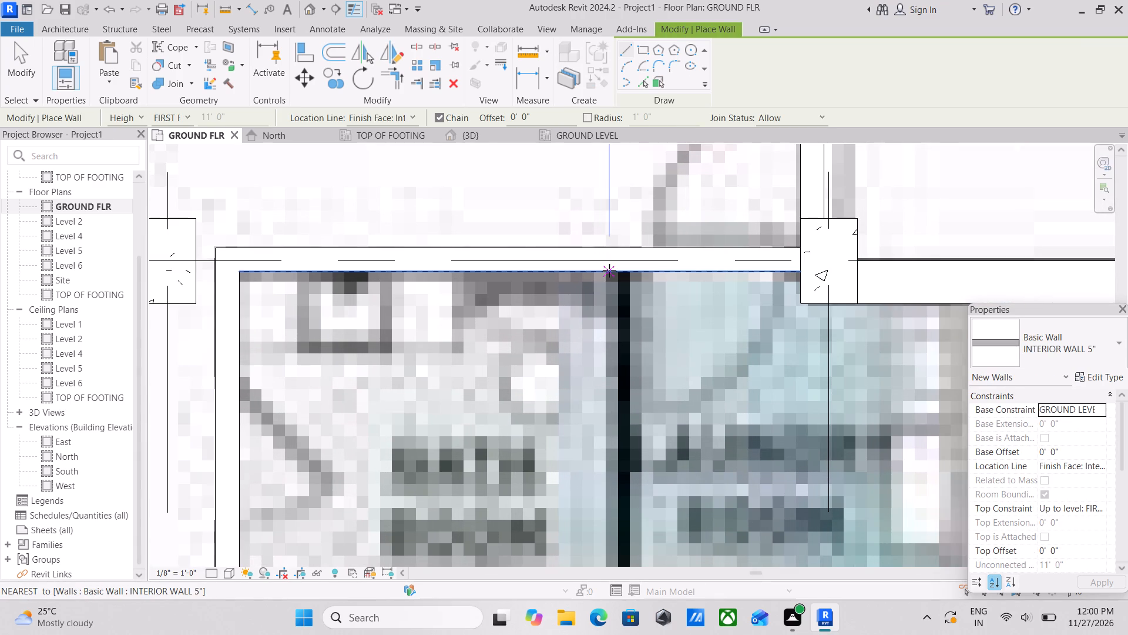
{"action": "left_click", "coordinate": [609, 270]}
{"action": "middle_click_drag", "start_coordinate": [620, 424], "coordinate": [627, 297]}
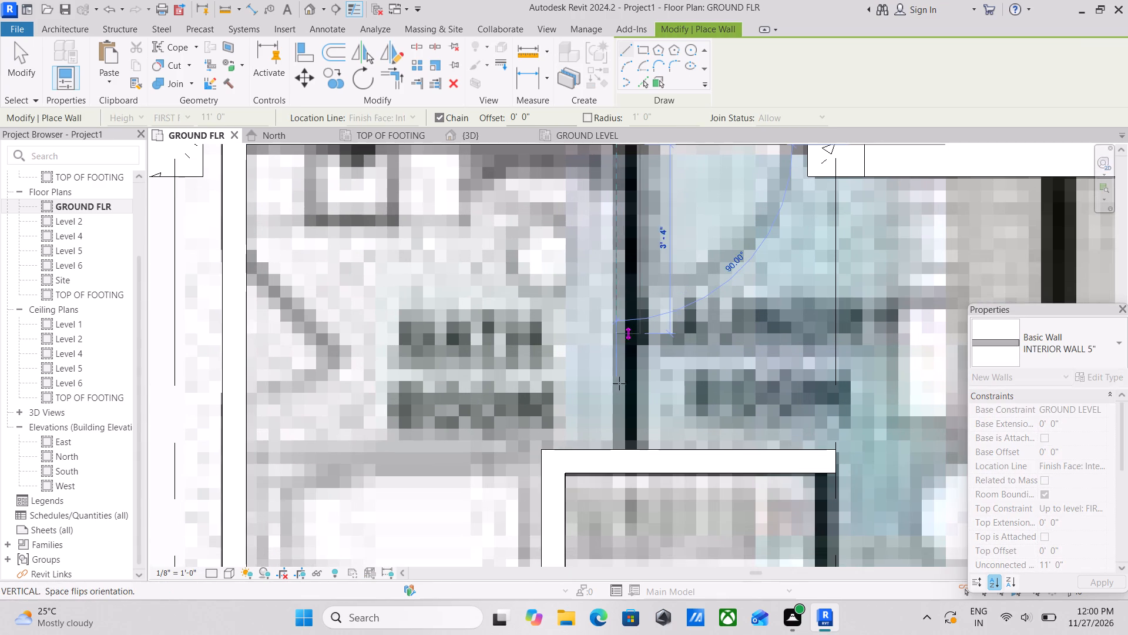
{"action": "left_click", "coordinate": [618, 451]}
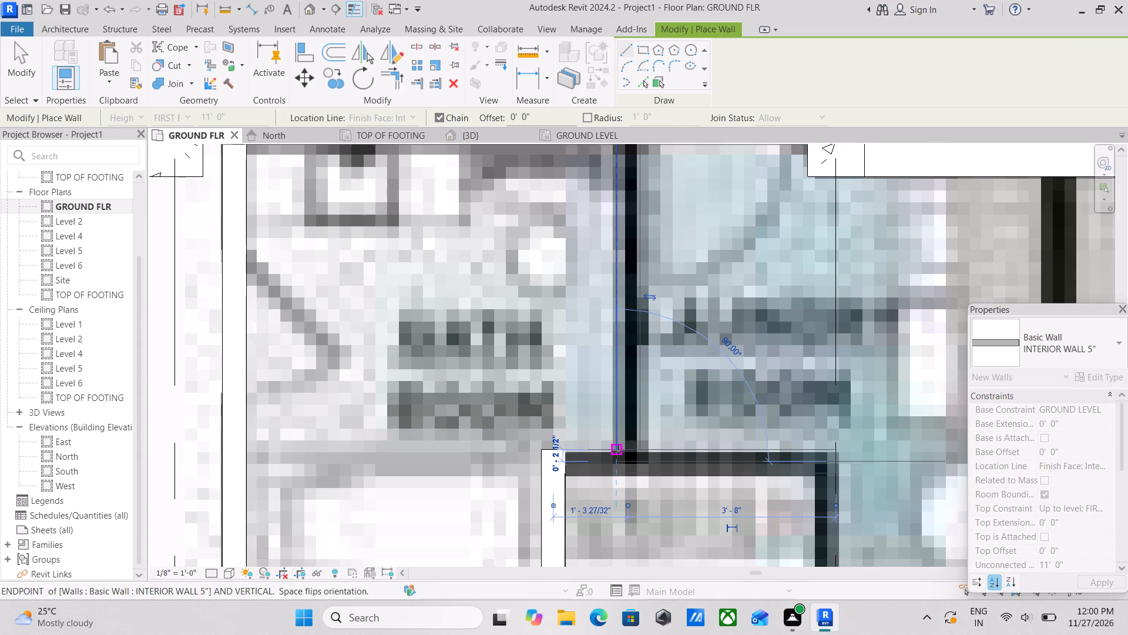
{"action": "key", "text": "Escape"}
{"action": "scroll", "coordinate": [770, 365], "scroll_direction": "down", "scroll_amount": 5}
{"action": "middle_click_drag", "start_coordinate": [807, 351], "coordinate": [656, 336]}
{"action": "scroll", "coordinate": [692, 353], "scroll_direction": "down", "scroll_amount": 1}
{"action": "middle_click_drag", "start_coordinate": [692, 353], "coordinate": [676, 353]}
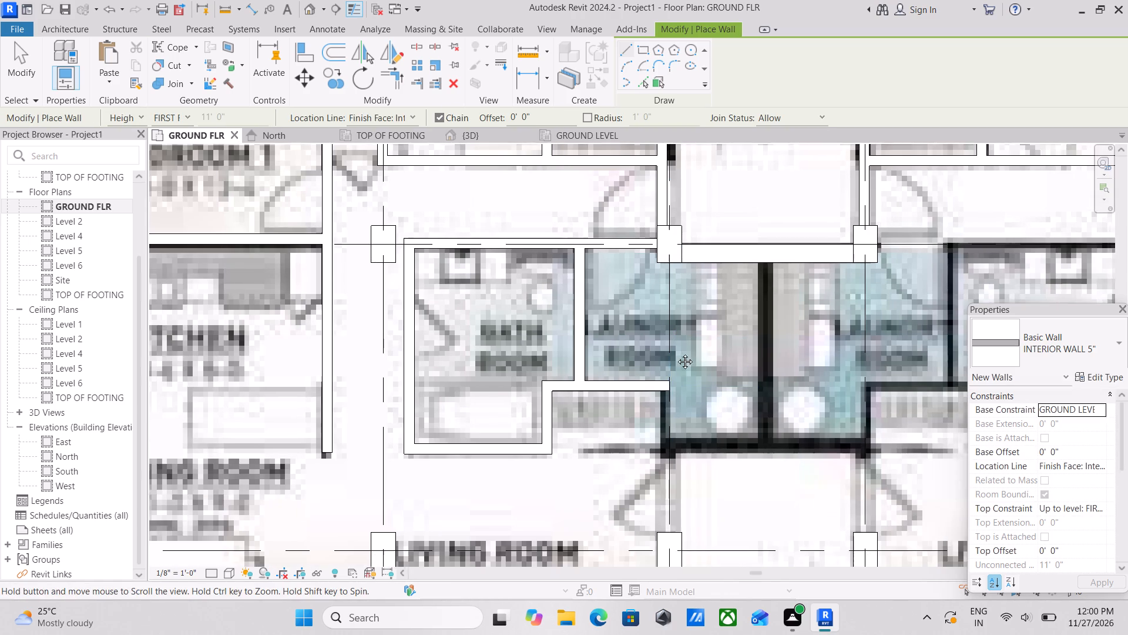
Draw an EXTERIOR WALL 9" wall about 7'-5 1/2" long between the two Laundry Rooms, running south from the grid B wall.
{"action": "middle_click_drag", "start_coordinate": [676, 353], "coordinate": [634, 368]}
{"action": "scroll", "coordinate": [720, 360], "scroll_direction": "up", "scroll_amount": 2}
{"action": "middle_click_drag", "start_coordinate": [664, 379], "coordinate": [667, 477]}
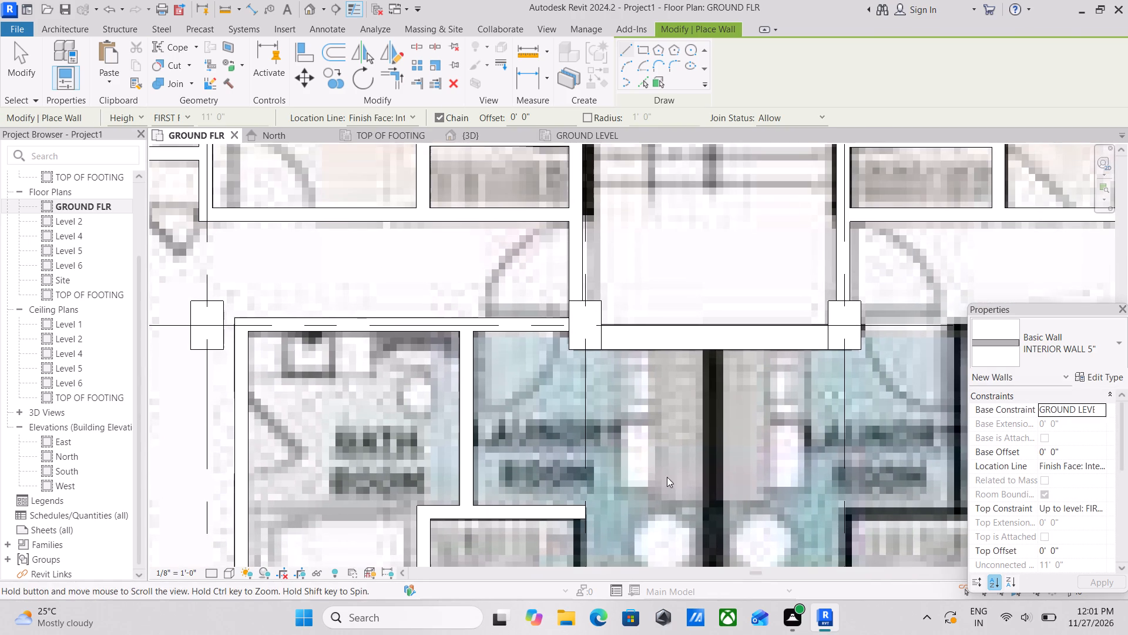
{"action": "left_click", "coordinate": [1089, 347]}
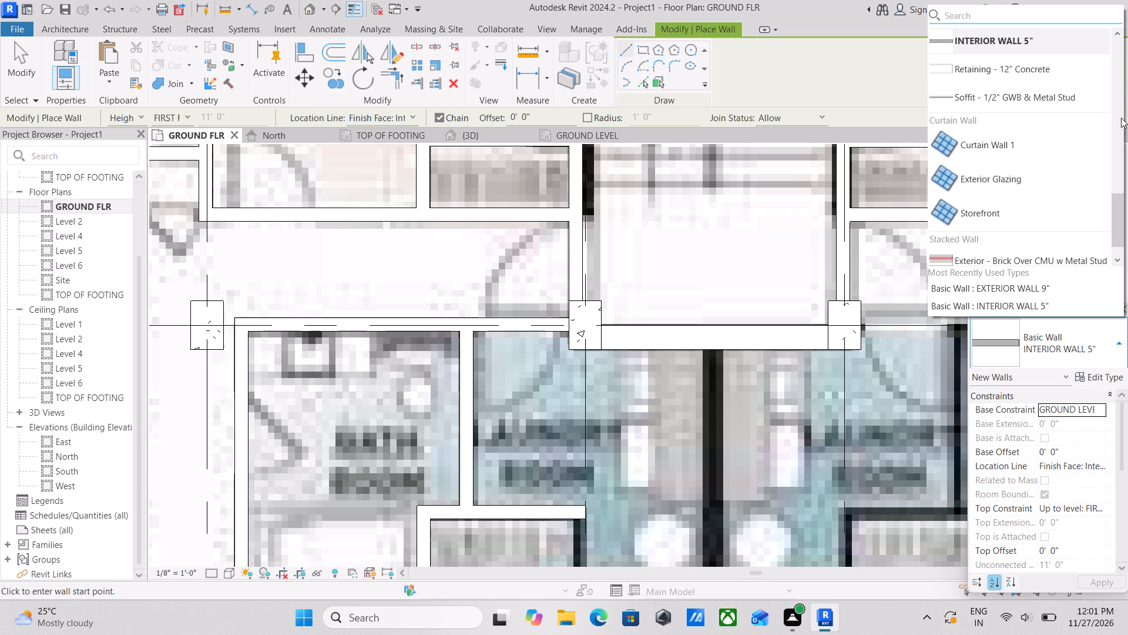
{"action": "scroll", "coordinate": [1042, 101], "scroll_direction": "up", "scroll_amount": 3}
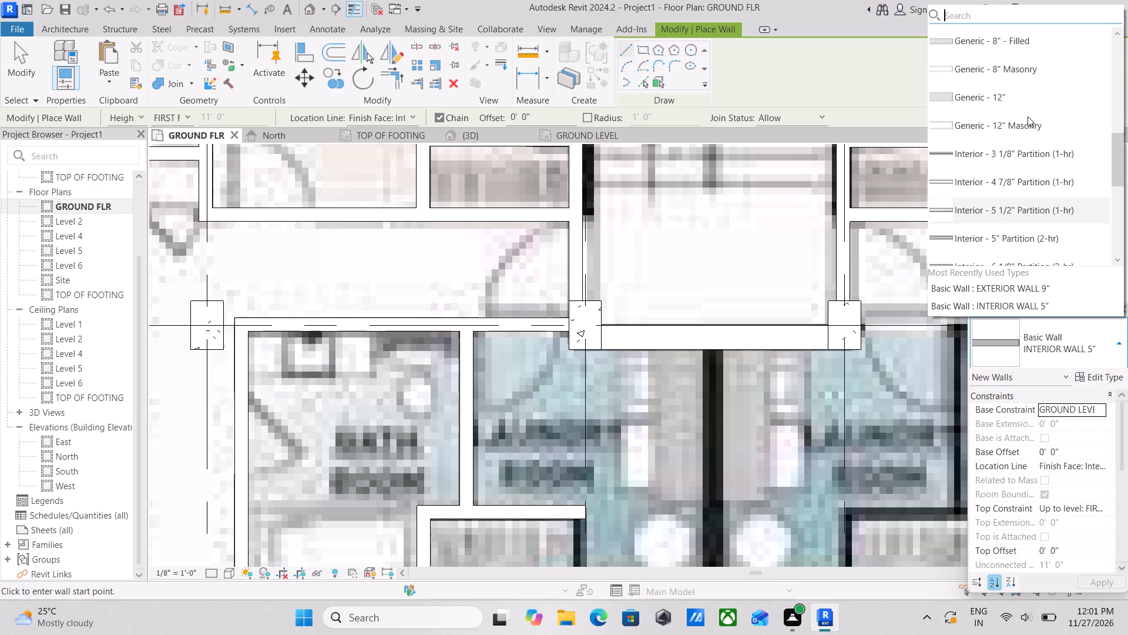
{"action": "scroll", "coordinate": [1028, 116], "scroll_direction": "up", "scroll_amount": 2}
{"action": "scroll", "coordinate": [1028, 116], "scroll_direction": "down", "scroll_amount": 3}
{"action": "scroll", "coordinate": [1003, 206], "scroll_direction": "down", "scroll_amount": 1}
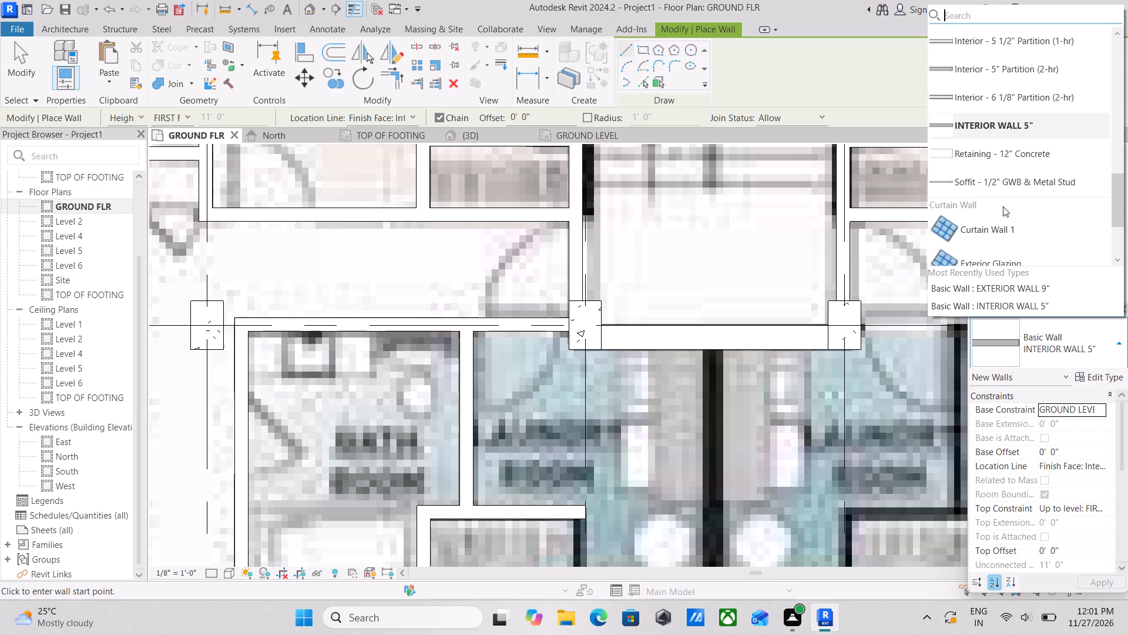
{"action": "scroll", "coordinate": [1003, 206], "scroll_direction": "down", "scroll_amount": 1}
{"action": "scroll", "coordinate": [1003, 206], "scroll_direction": "up", "scroll_amount": 4}
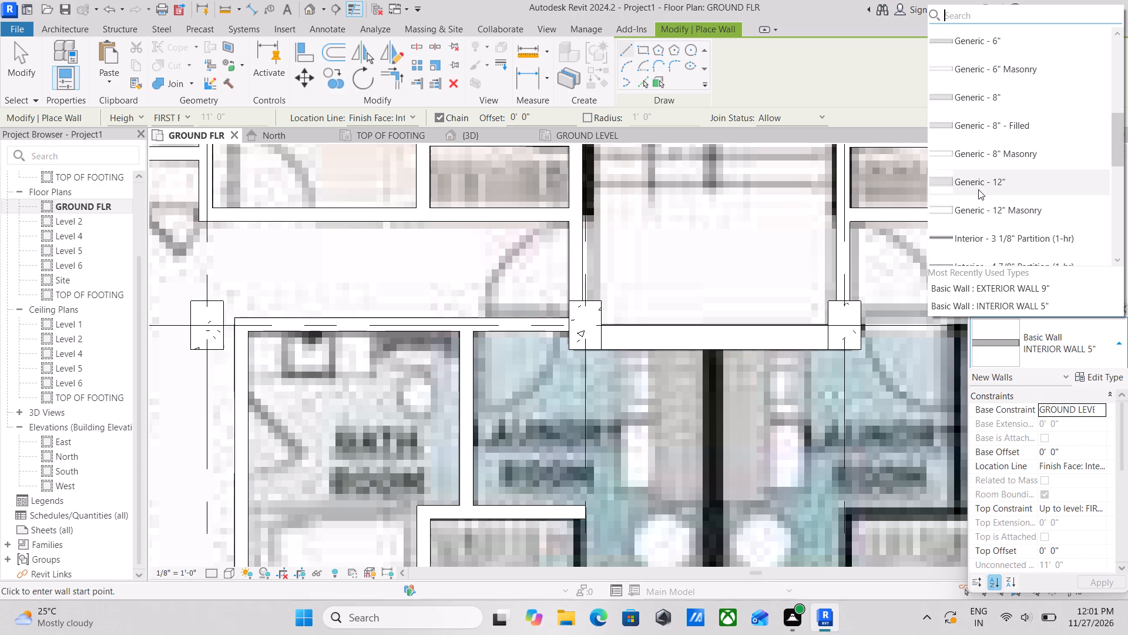
{"action": "scroll", "coordinate": [978, 189], "scroll_direction": "up", "scroll_amount": 1}
{"action": "scroll", "coordinate": [979, 140], "scroll_direction": "up", "scroll_amount": 5}
{"action": "scroll", "coordinate": [979, 140], "scroll_direction": "down", "scroll_amount": 2}
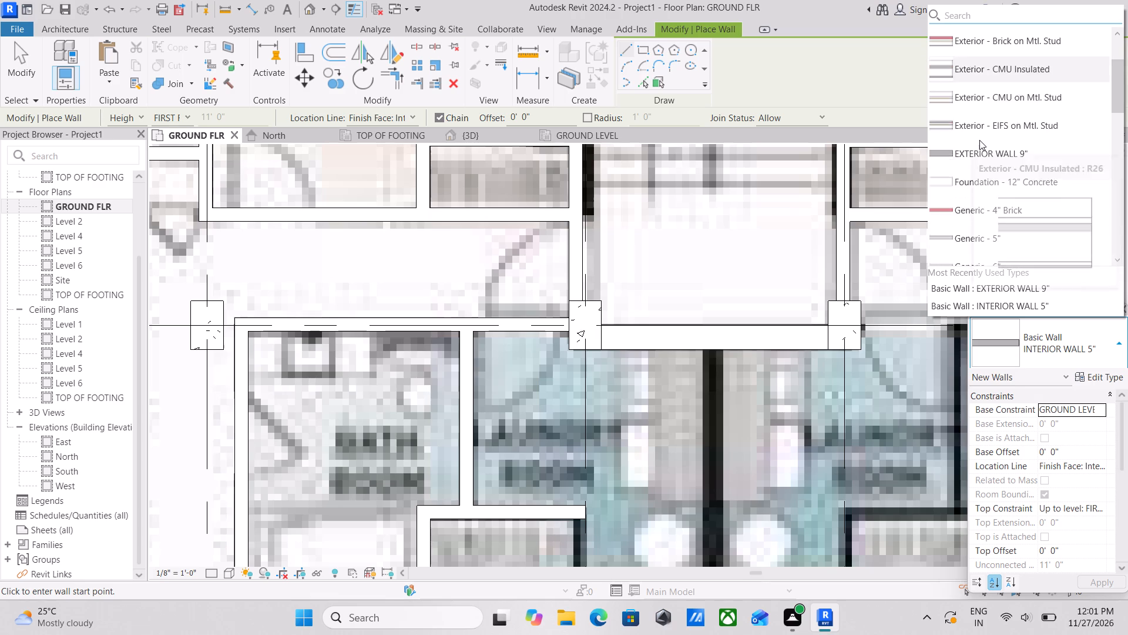
{"action": "left_click", "coordinate": [981, 74]}
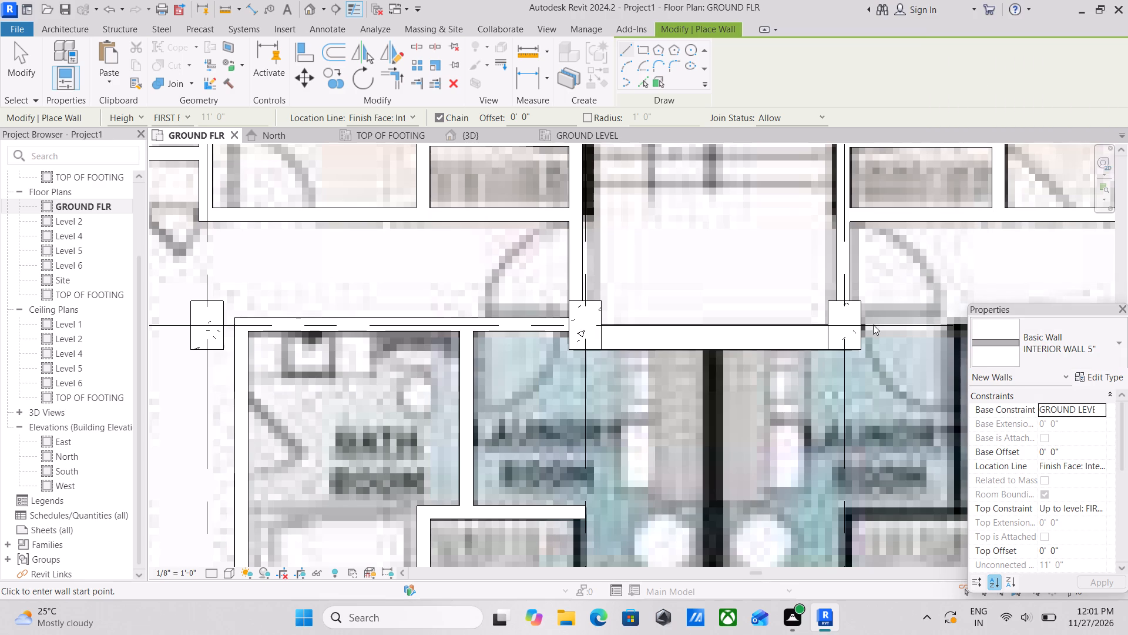
{"action": "scroll", "coordinate": [740, 448], "scroll_direction": "up", "scroll_amount": 1}
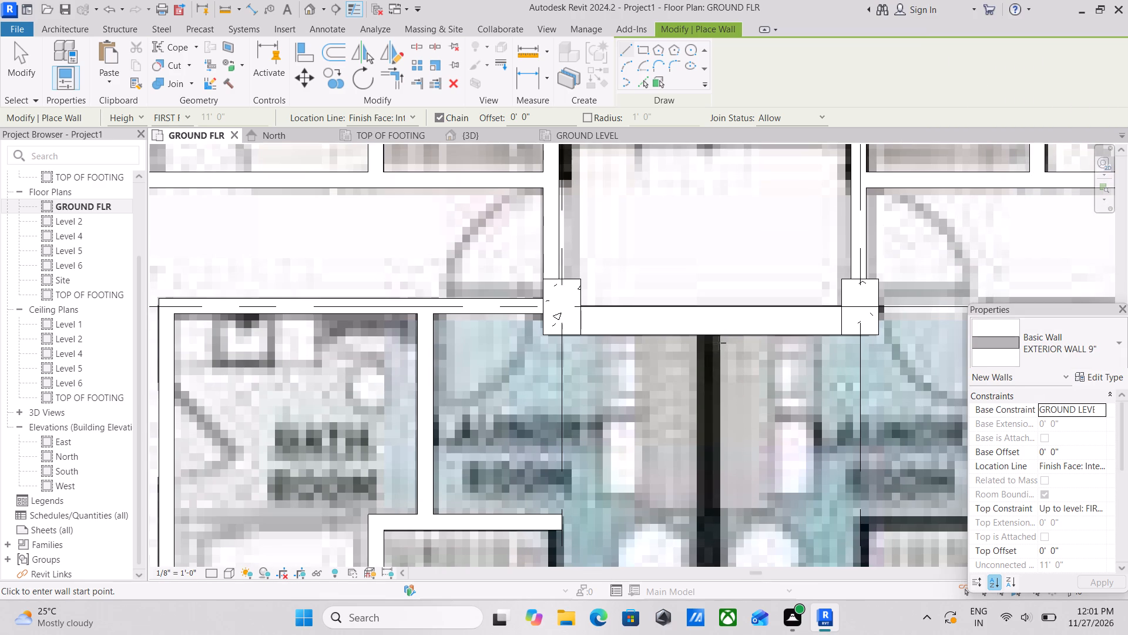
{"action": "left_click", "coordinate": [721, 336]}
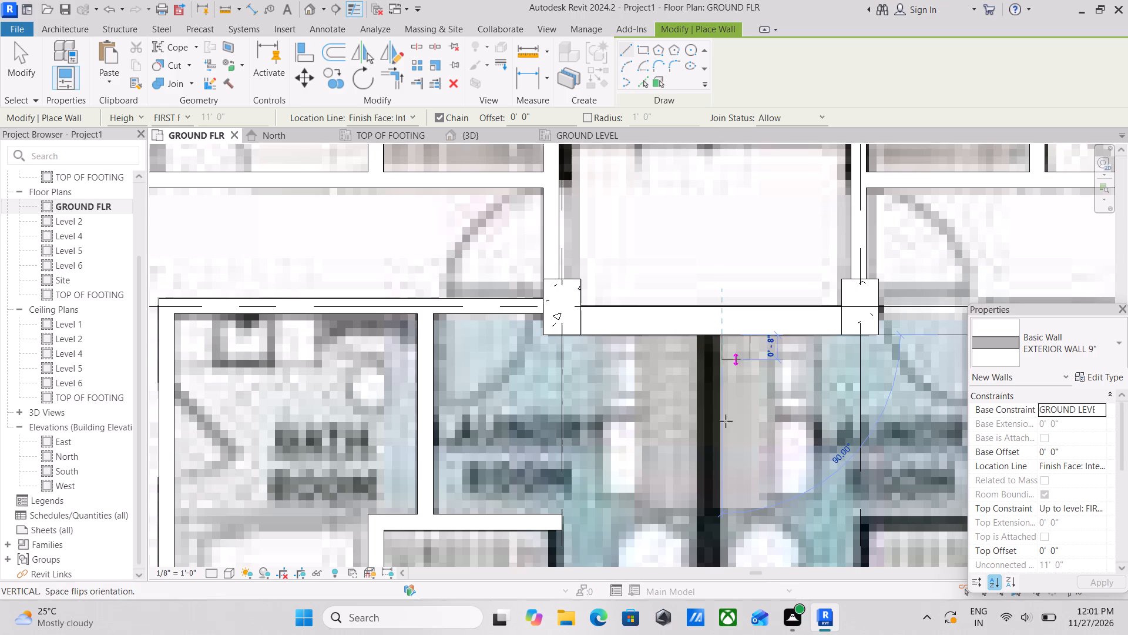
{"action": "middle_click_drag", "start_coordinate": [725, 446], "coordinate": [737, 318]}
{"action": "key", "text": "space"}
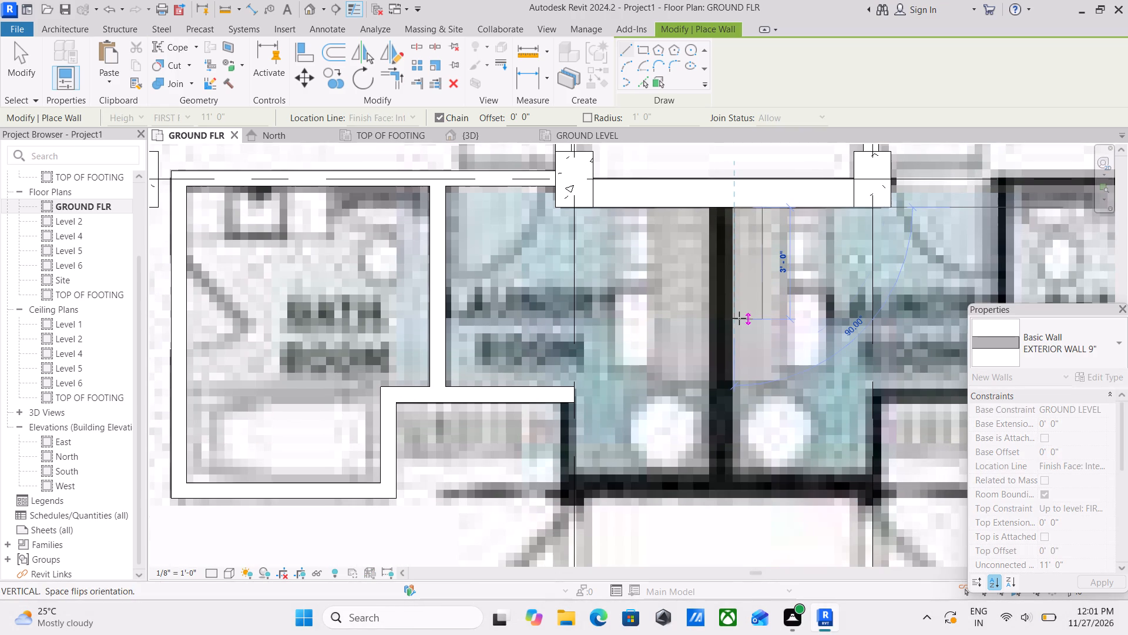
{"action": "scroll", "coordinate": [755, 419], "scroll_direction": "down", "scroll_amount": 1}
{"action": "middle_click_drag", "start_coordinate": [755, 419], "coordinate": [736, 304]}
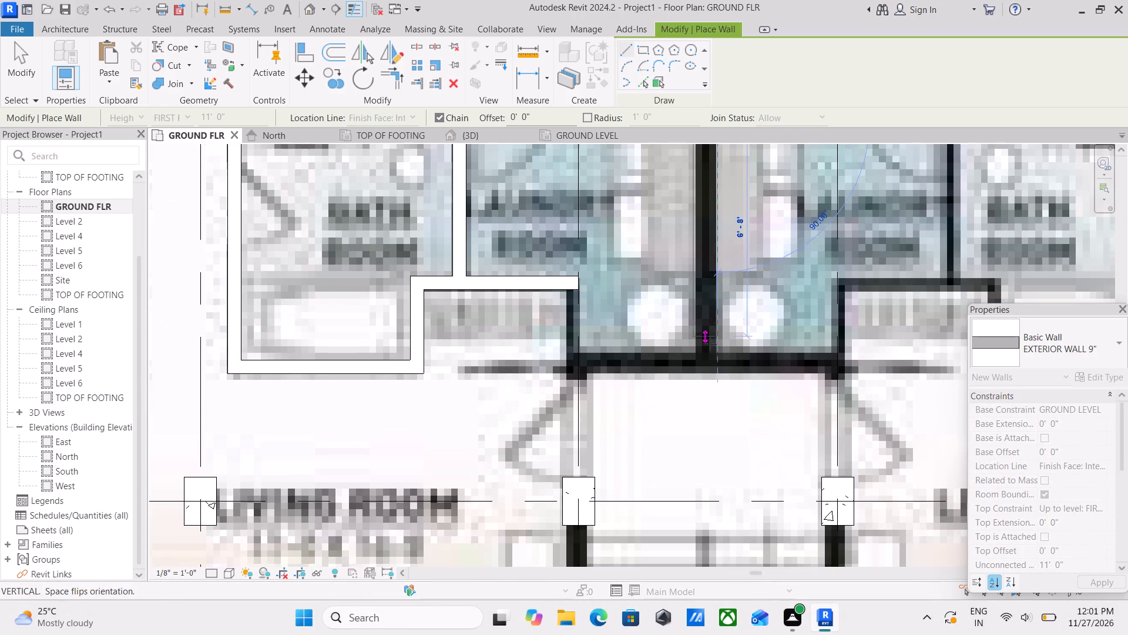
{"action": "left_click", "coordinate": [713, 350]}
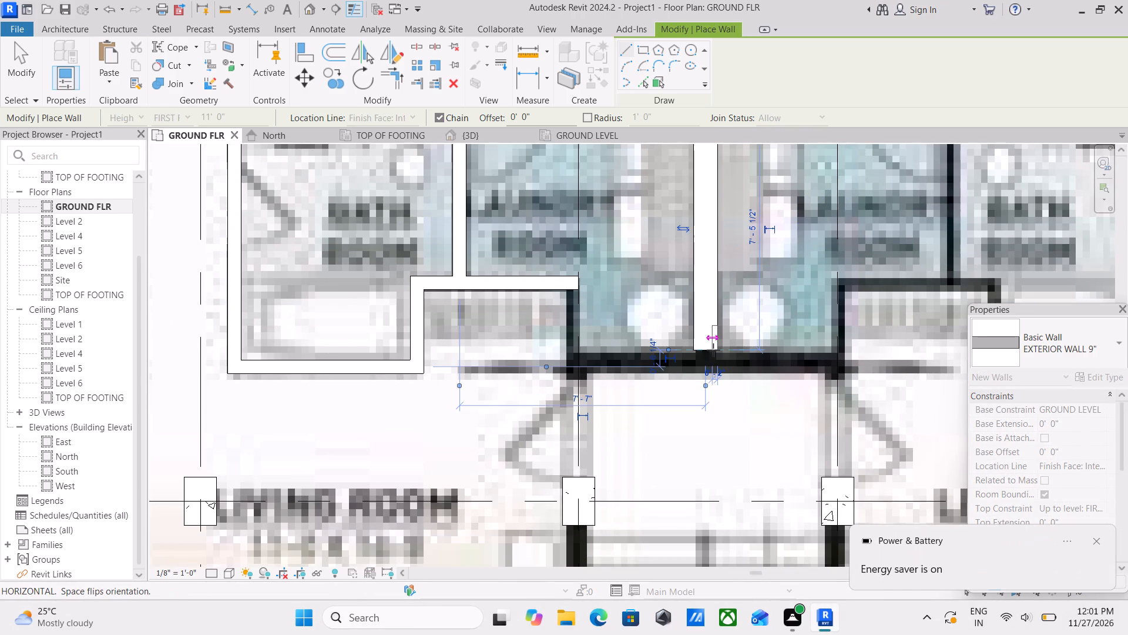
{"action": "key", "text": "Escape"}
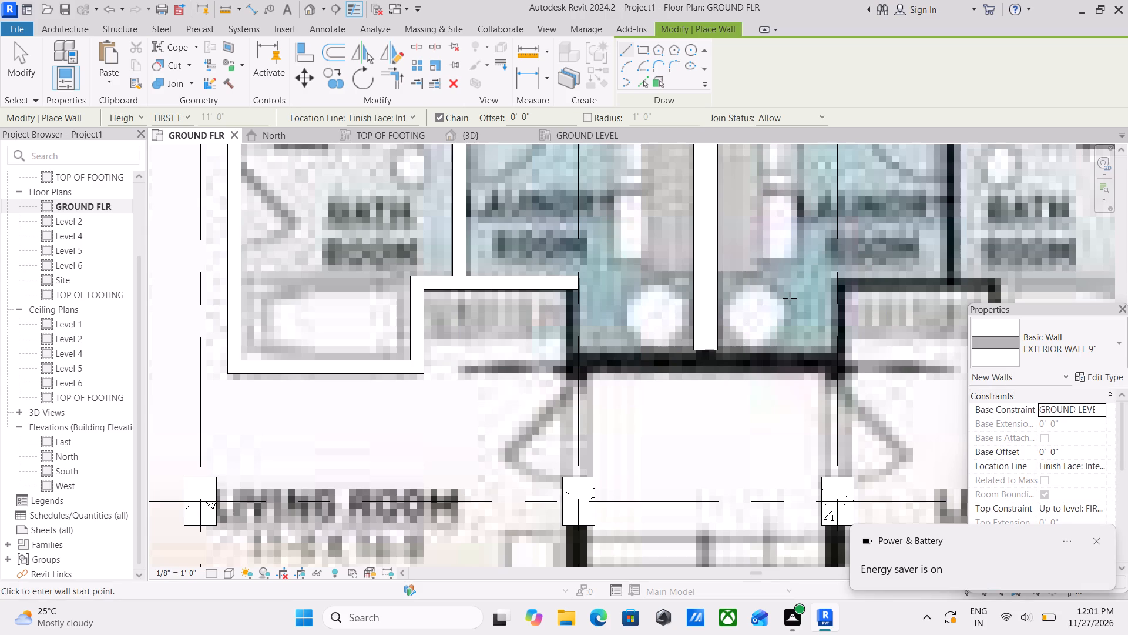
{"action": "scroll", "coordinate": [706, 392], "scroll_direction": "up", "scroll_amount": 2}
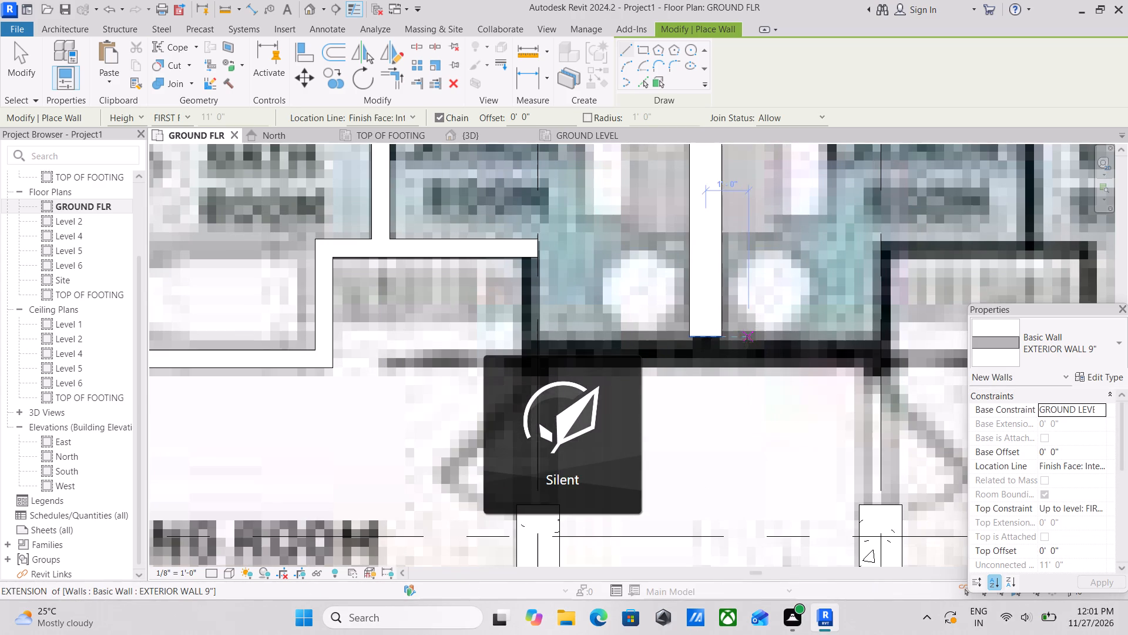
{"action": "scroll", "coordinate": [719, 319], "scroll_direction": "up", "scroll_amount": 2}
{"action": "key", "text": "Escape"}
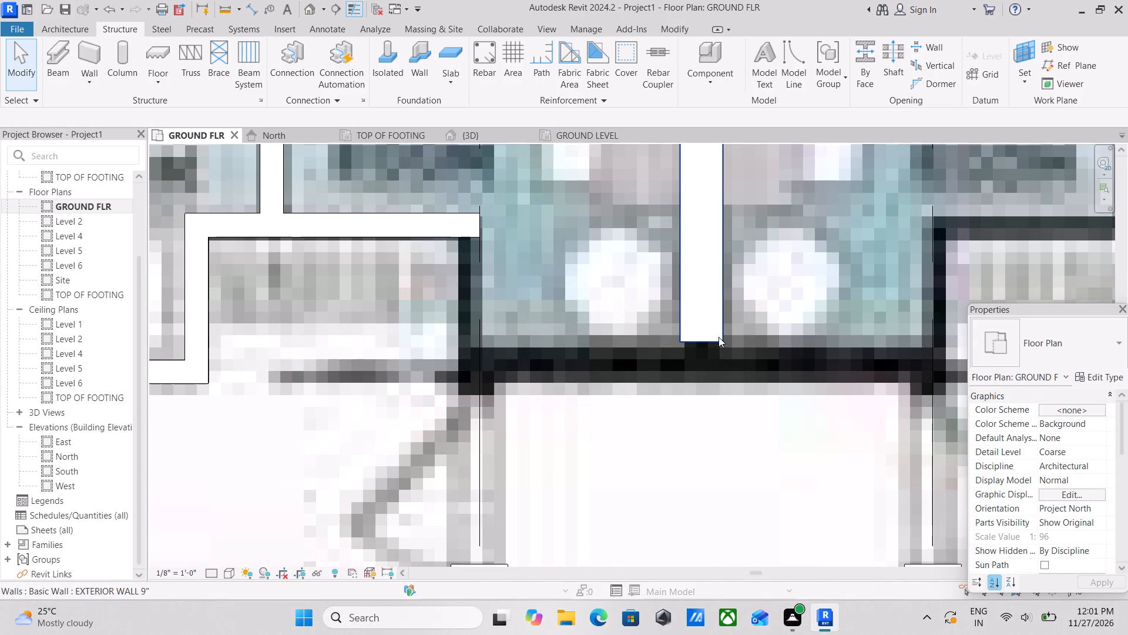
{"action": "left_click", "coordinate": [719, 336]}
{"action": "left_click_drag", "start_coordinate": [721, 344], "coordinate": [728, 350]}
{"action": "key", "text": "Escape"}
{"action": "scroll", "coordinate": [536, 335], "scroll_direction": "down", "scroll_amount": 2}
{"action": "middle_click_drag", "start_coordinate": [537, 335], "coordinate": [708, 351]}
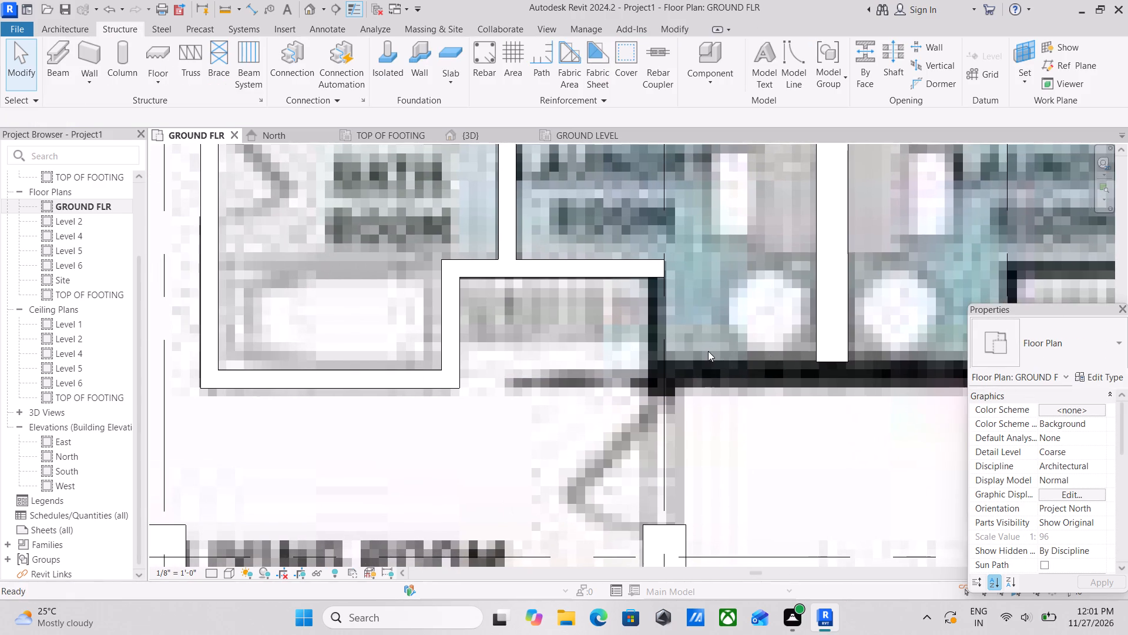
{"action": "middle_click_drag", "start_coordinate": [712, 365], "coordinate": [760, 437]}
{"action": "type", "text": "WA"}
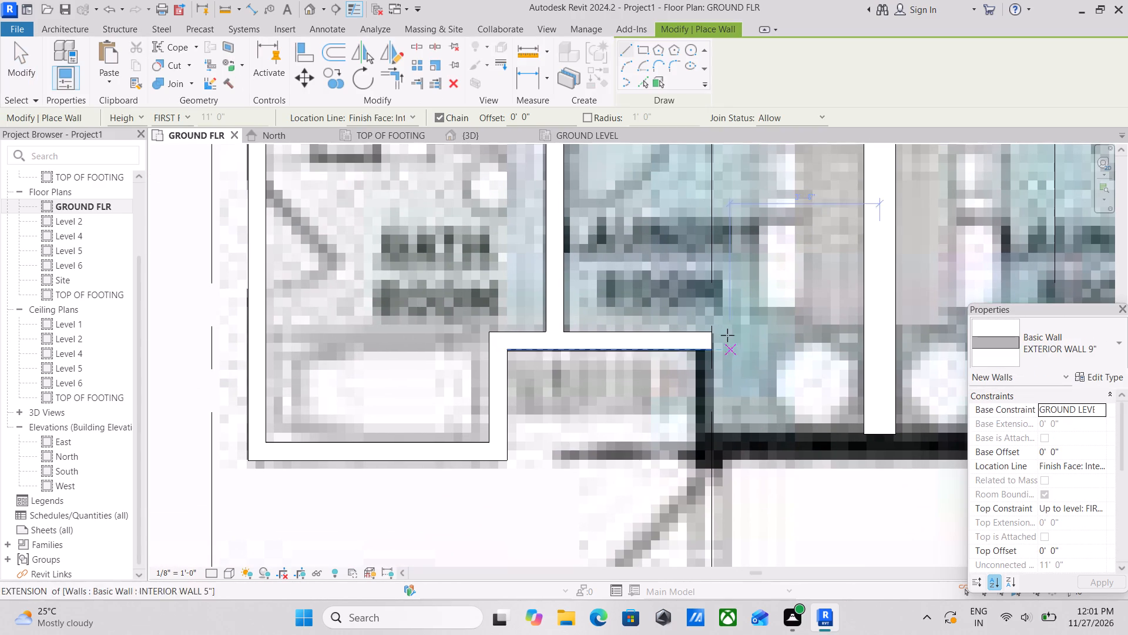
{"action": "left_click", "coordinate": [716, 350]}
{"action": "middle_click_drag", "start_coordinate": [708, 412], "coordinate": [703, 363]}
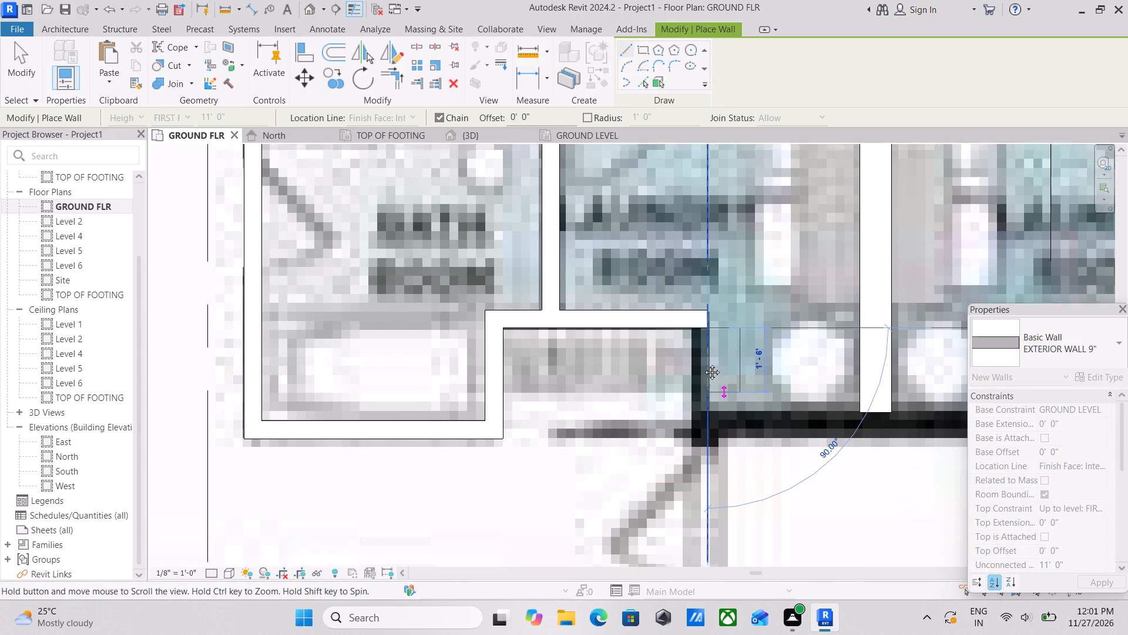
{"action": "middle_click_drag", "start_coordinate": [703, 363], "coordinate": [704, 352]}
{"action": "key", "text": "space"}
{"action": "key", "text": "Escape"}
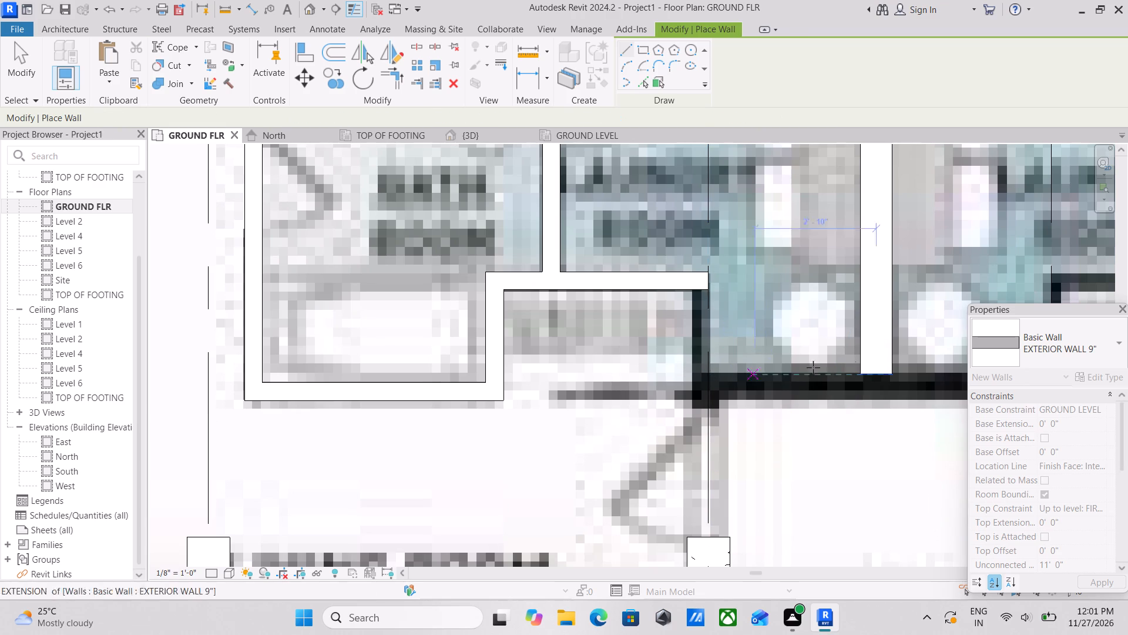
Draw an INTERIOR WALL 5" wall about 2'-2" long south along grid 3 from the east end of the closet's north wall.
{"action": "left_click", "coordinate": [1108, 349]}
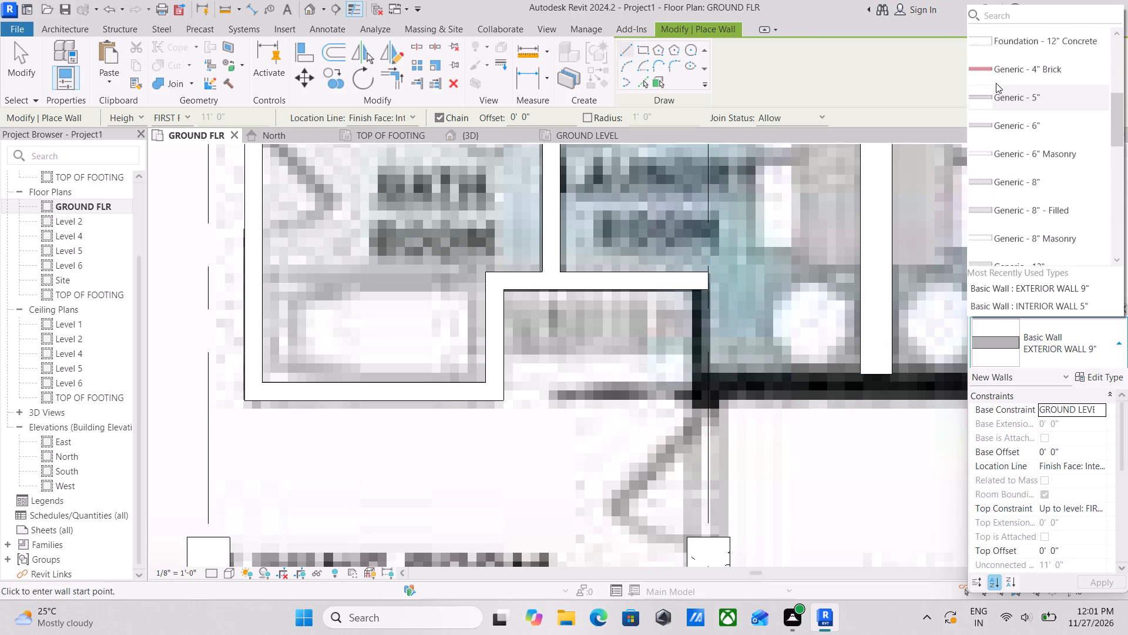
{"action": "scroll", "coordinate": [1014, 113], "scroll_direction": "up", "scroll_amount": 2}
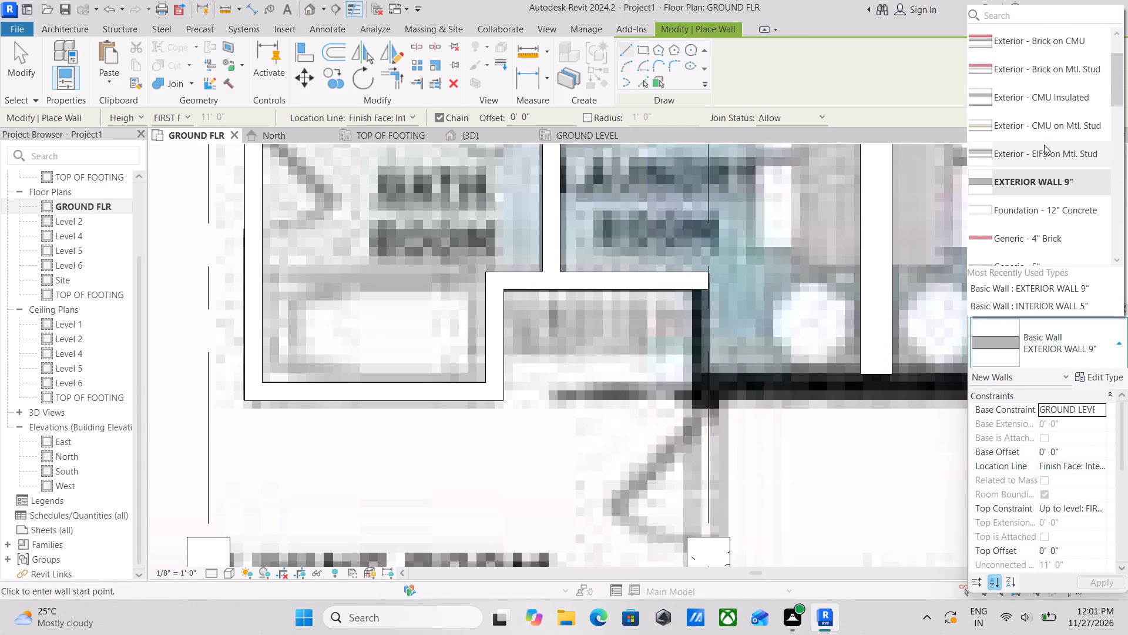
{"action": "scroll", "coordinate": [1044, 145], "scroll_direction": "up", "scroll_amount": 2}
{"action": "scroll", "coordinate": [1044, 145], "scroll_direction": "down", "scroll_amount": 5}
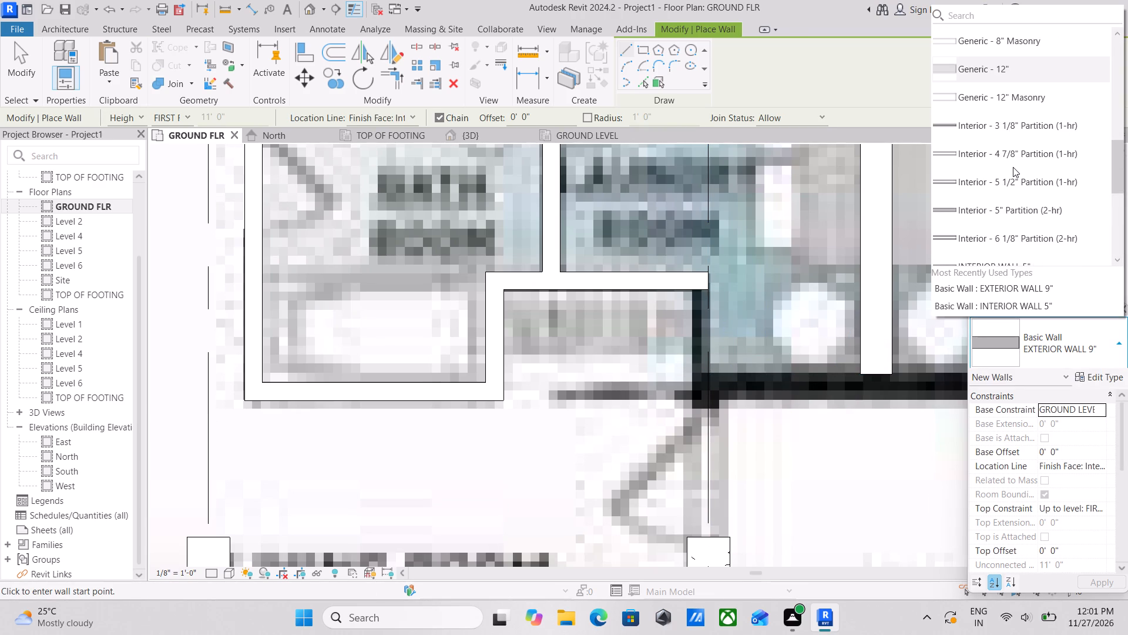
{"action": "scroll", "coordinate": [1013, 167], "scroll_direction": "up", "scroll_amount": 5}
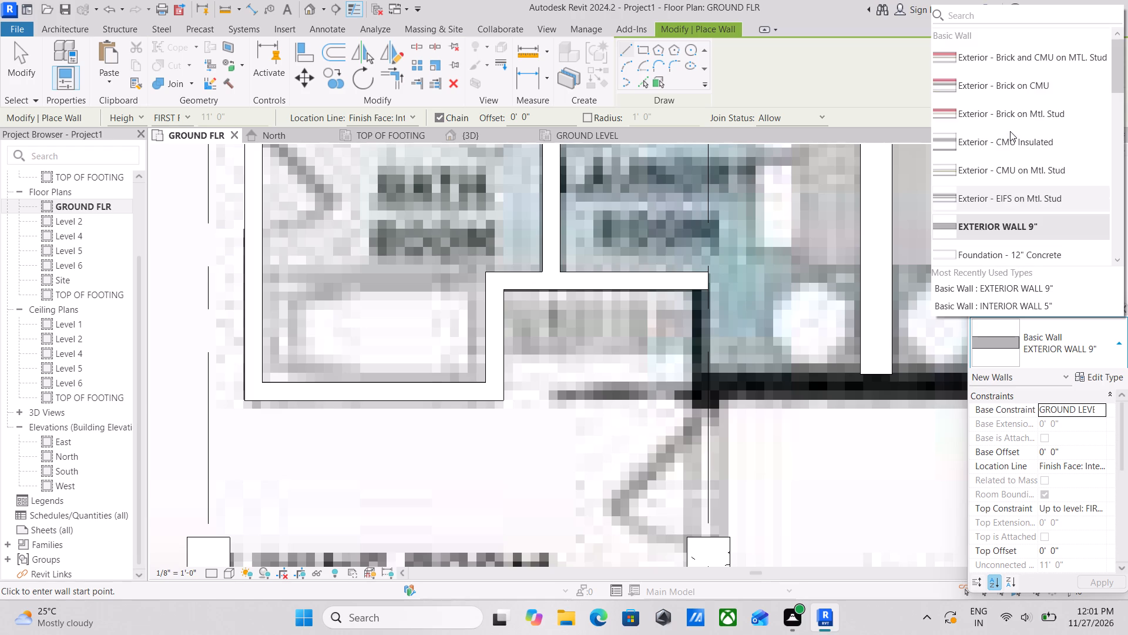
{"action": "scroll", "coordinate": [1010, 131], "scroll_direction": "down", "scroll_amount": 6}
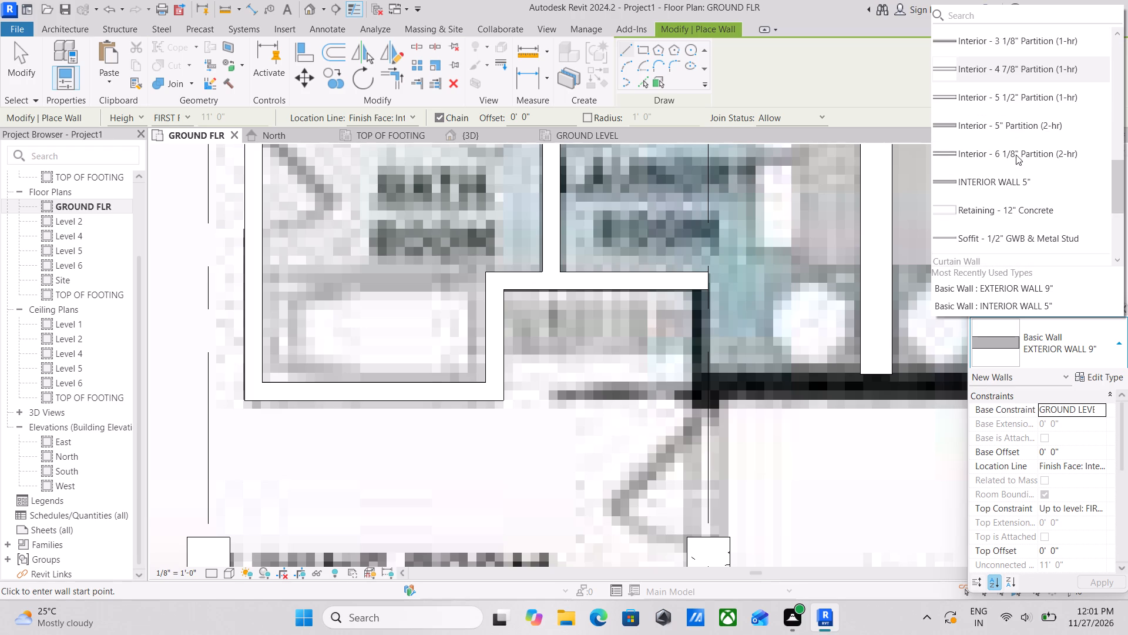
{"action": "scroll", "coordinate": [1016, 155], "scroll_direction": "down", "scroll_amount": 1}
{"action": "left_click", "coordinate": [995, 95]}
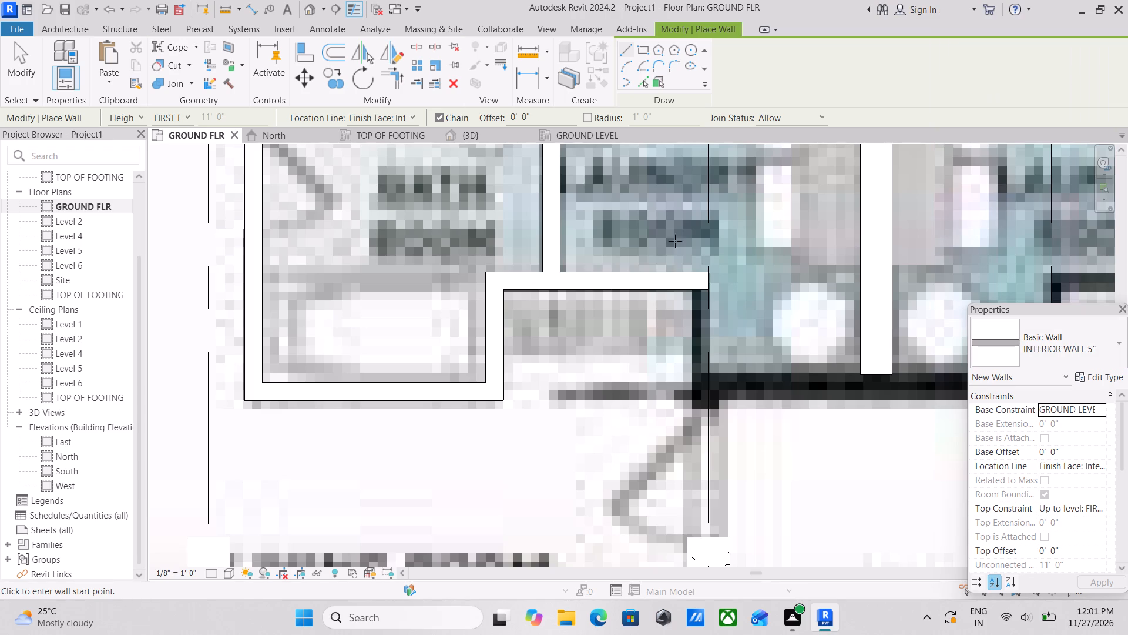
{"action": "left_click", "coordinate": [713, 286]}
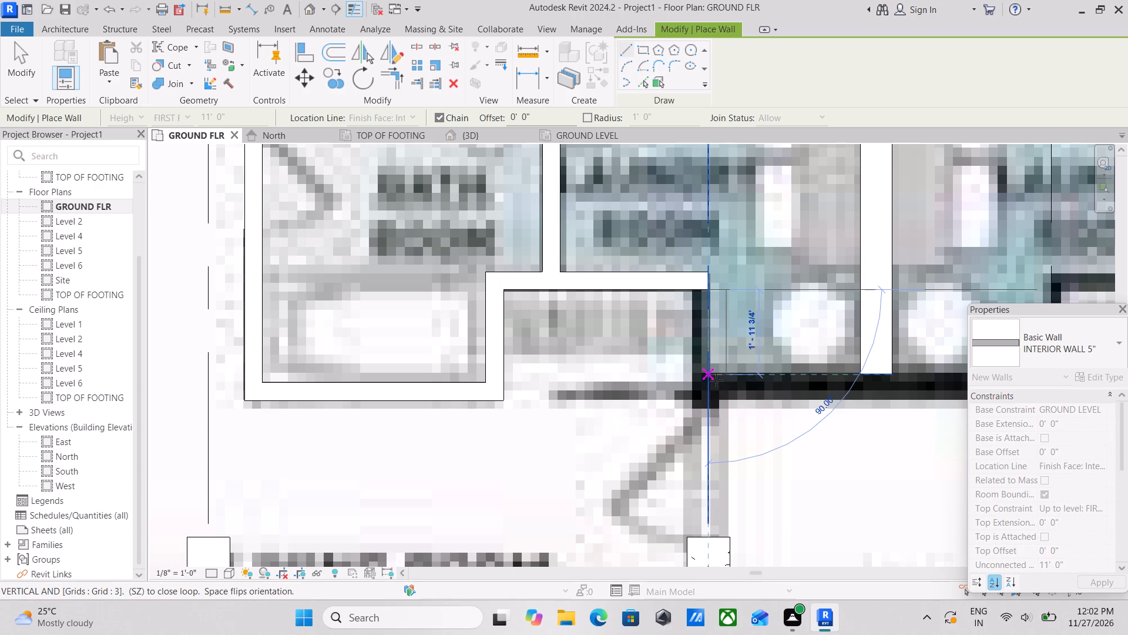
{"action": "key", "text": "space"}
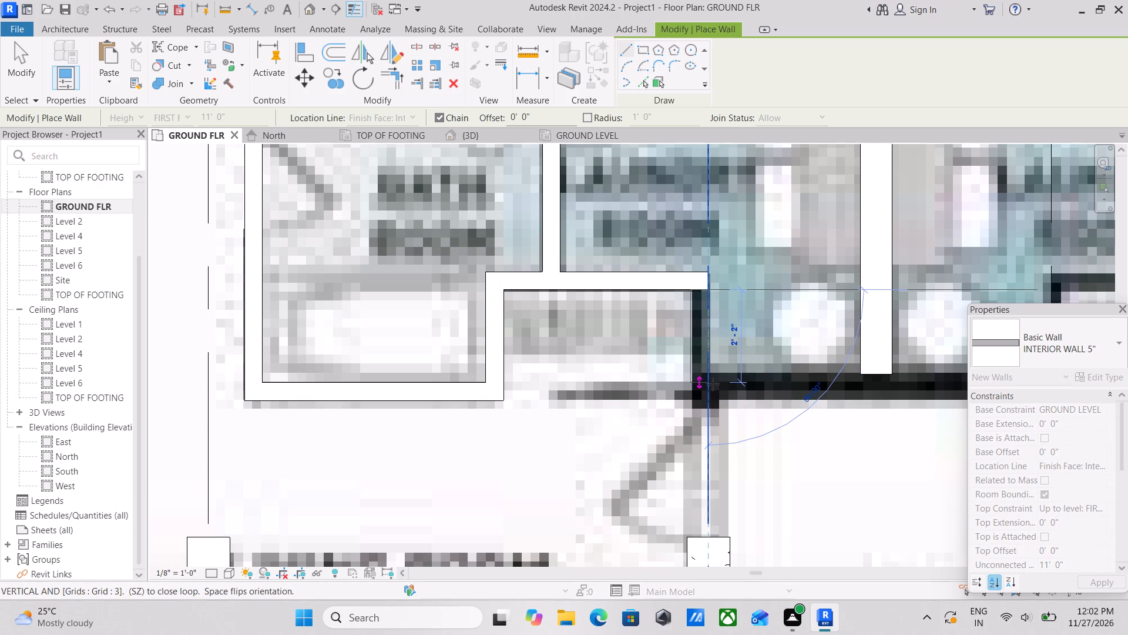
{"action": "left_click", "coordinate": [713, 385]}
{"action": "key", "text": "Escape"}
{"action": "key", "text": "Escape"}
{"action": "key", "text": "Escape"}
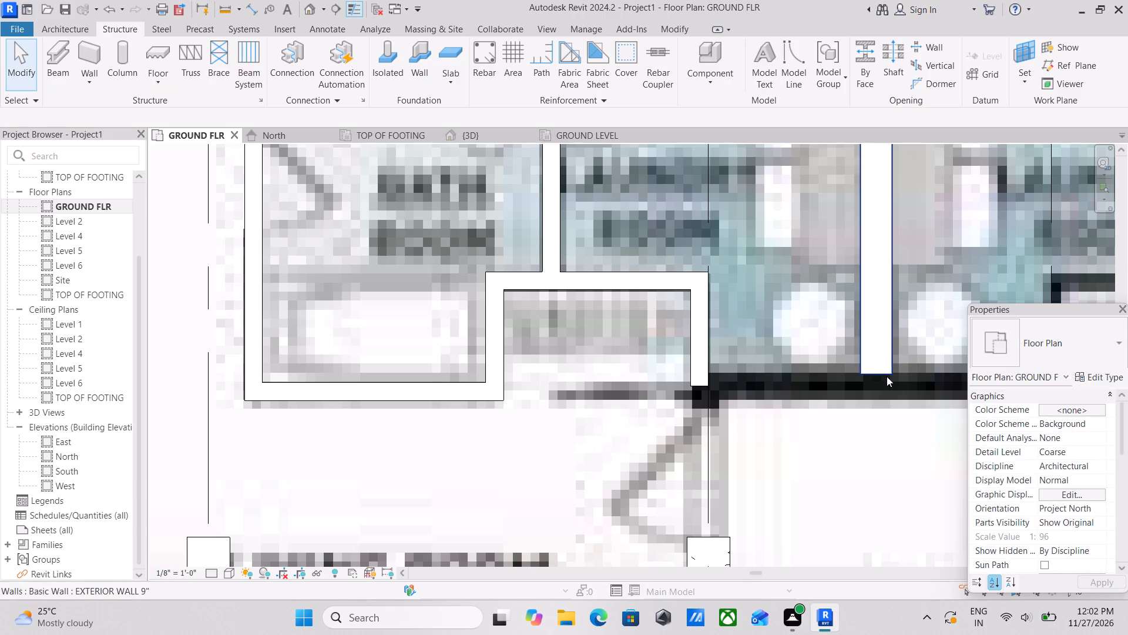
{"action": "key", "text": "Escape"}
Draw an interior wall about 8'-0" long from grid 3 east to grid 4 along the south side of both Laundry Rooms.
{"action": "scroll", "coordinate": [810, 372], "scroll_direction": "down", "scroll_amount": 5}
{"action": "middle_click_drag", "start_coordinate": [810, 372], "coordinate": [677, 356]}
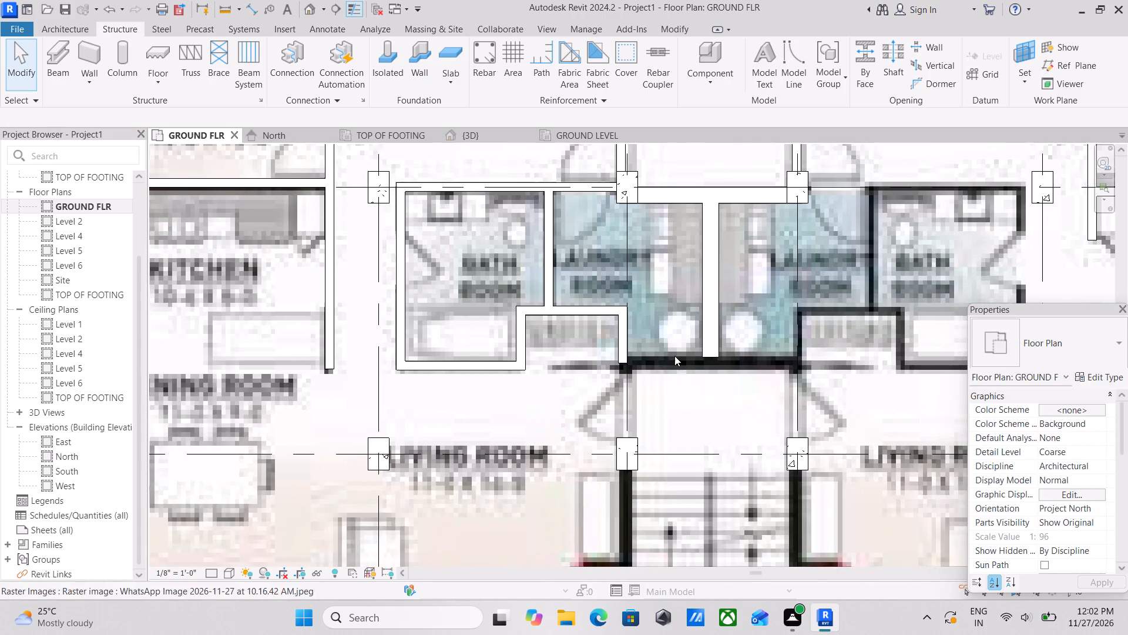
{"action": "middle_click_drag", "start_coordinate": [679, 362], "coordinate": [715, 423]}
{"action": "type", "text": "WA"}
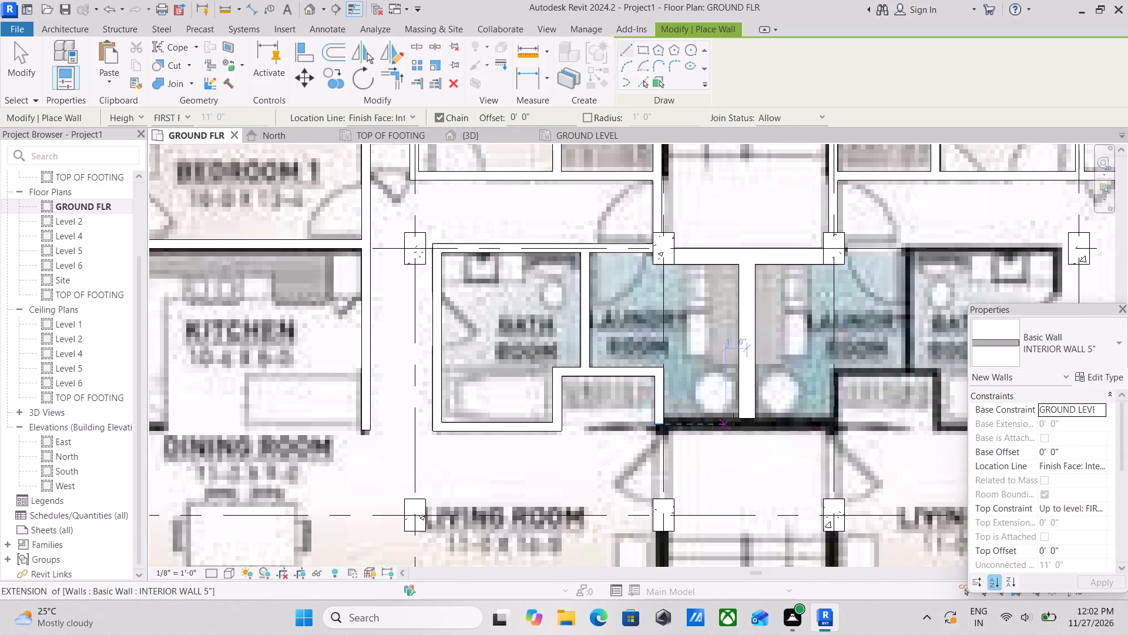
{"action": "scroll", "coordinate": [736, 427], "scroll_direction": "up", "scroll_amount": 3}
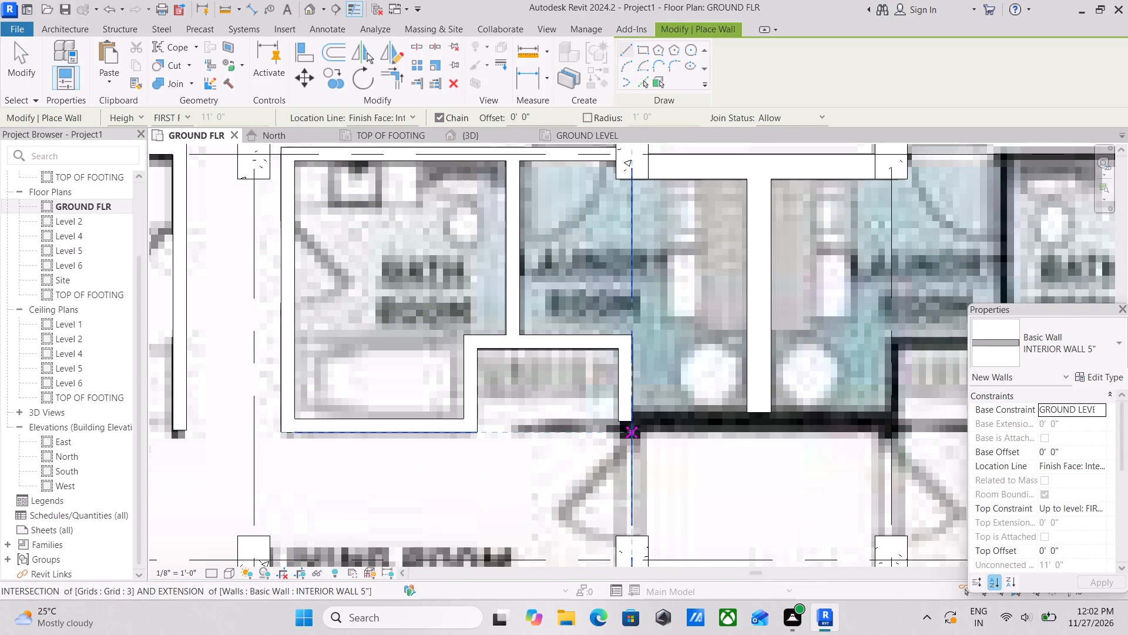
{"action": "scroll", "coordinate": [636, 417], "scroll_direction": "up", "scroll_amount": 1}
{"action": "left_click", "coordinate": [634, 405]}
{"action": "middle_click_drag", "start_coordinate": [825, 399], "coordinate": [747, 401]}
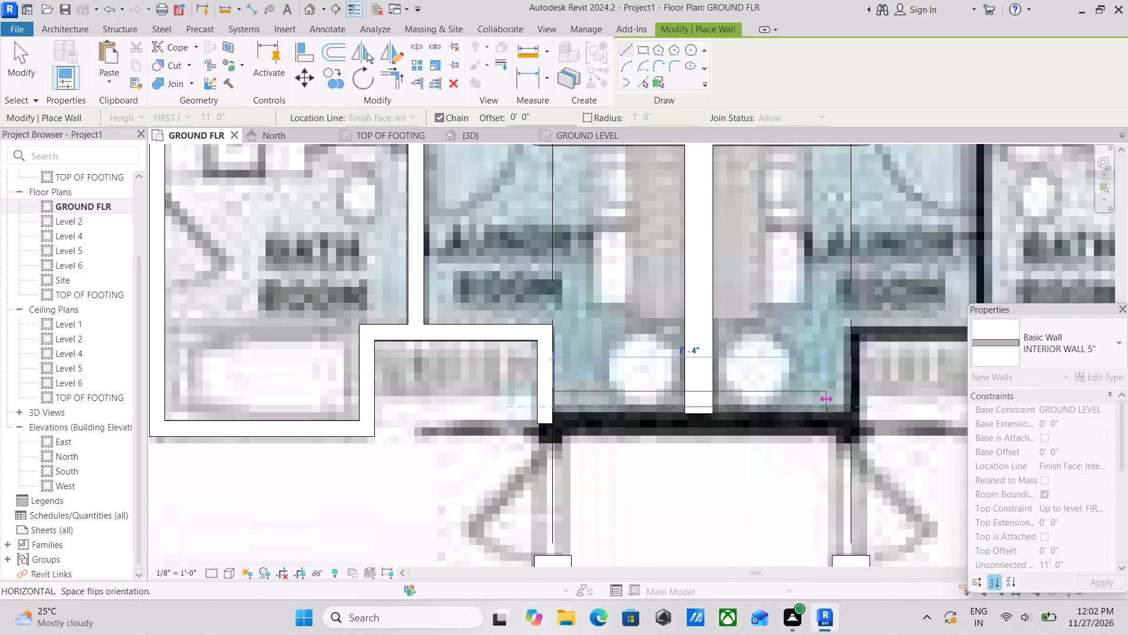
{"action": "key", "text": "space"}
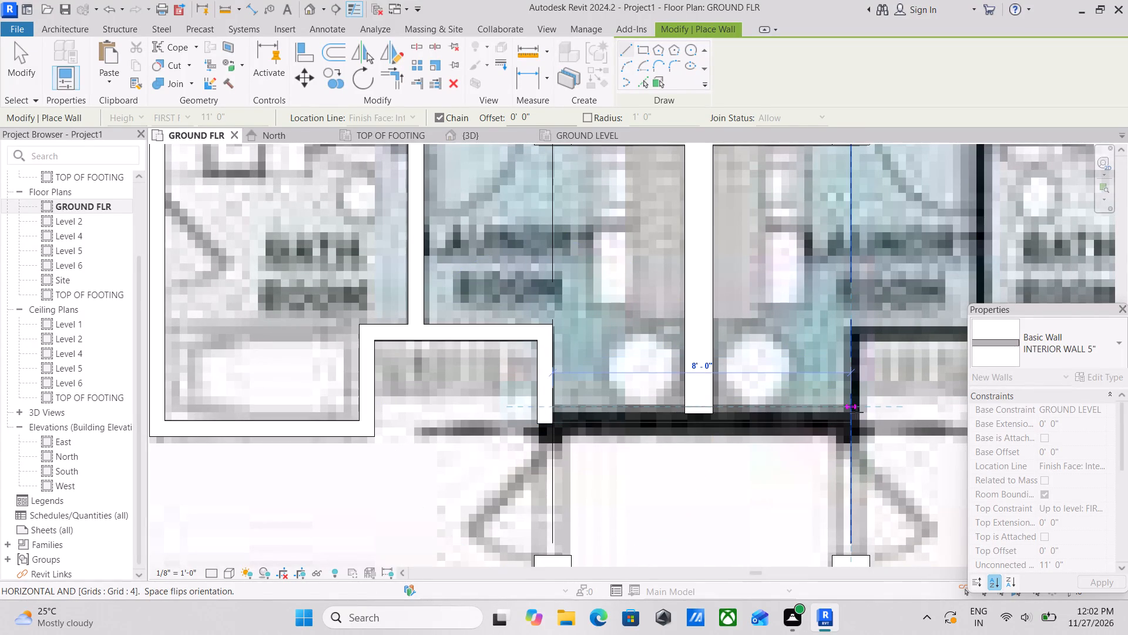
{"action": "left_click", "coordinate": [858, 413]}
{"action": "key", "text": "Escape"}
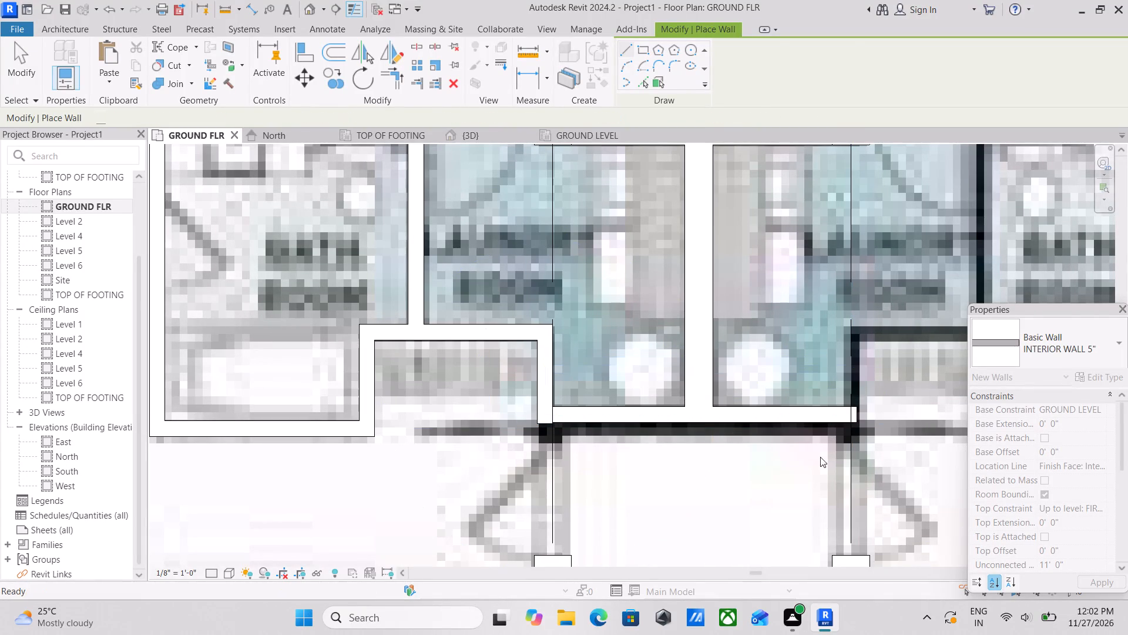
Change the wall along the south side of both Laundry Rooms to the EXTERIOR WALL 9" type.
{"action": "key", "text": "Escape"}
{"action": "key", "text": "Escape"}
{"action": "left_click", "coordinate": [773, 420]}
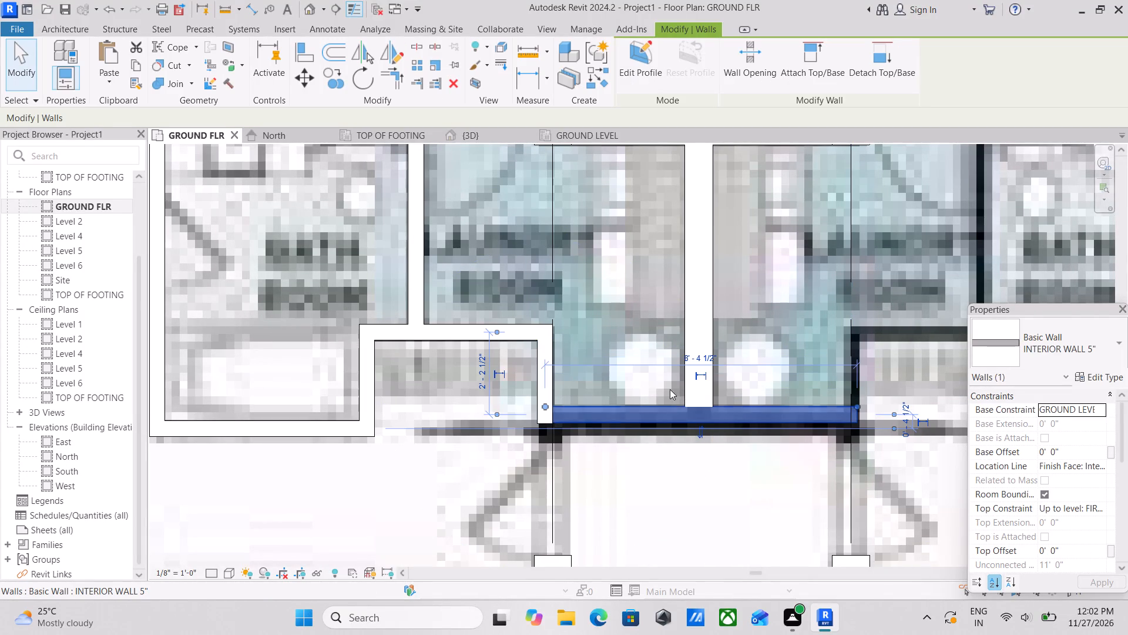
{"action": "left_click", "coordinate": [1097, 359]}
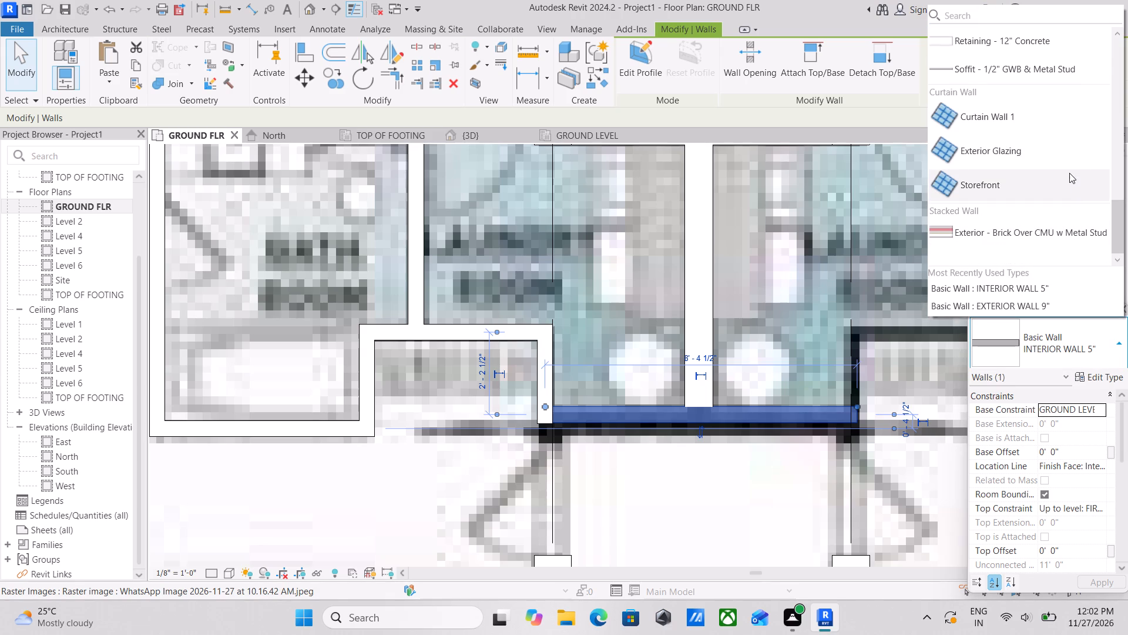
{"action": "scroll", "coordinate": [1031, 173], "scroll_direction": "up", "scroll_amount": 2}
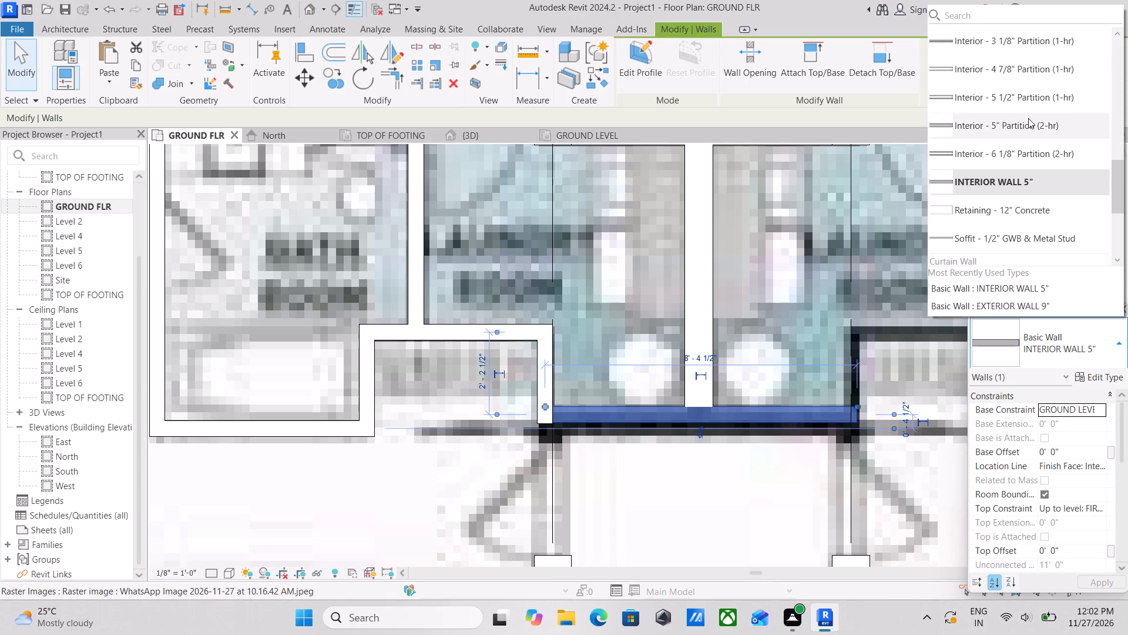
{"action": "scroll", "coordinate": [1028, 118], "scroll_direction": "up", "scroll_amount": 5}
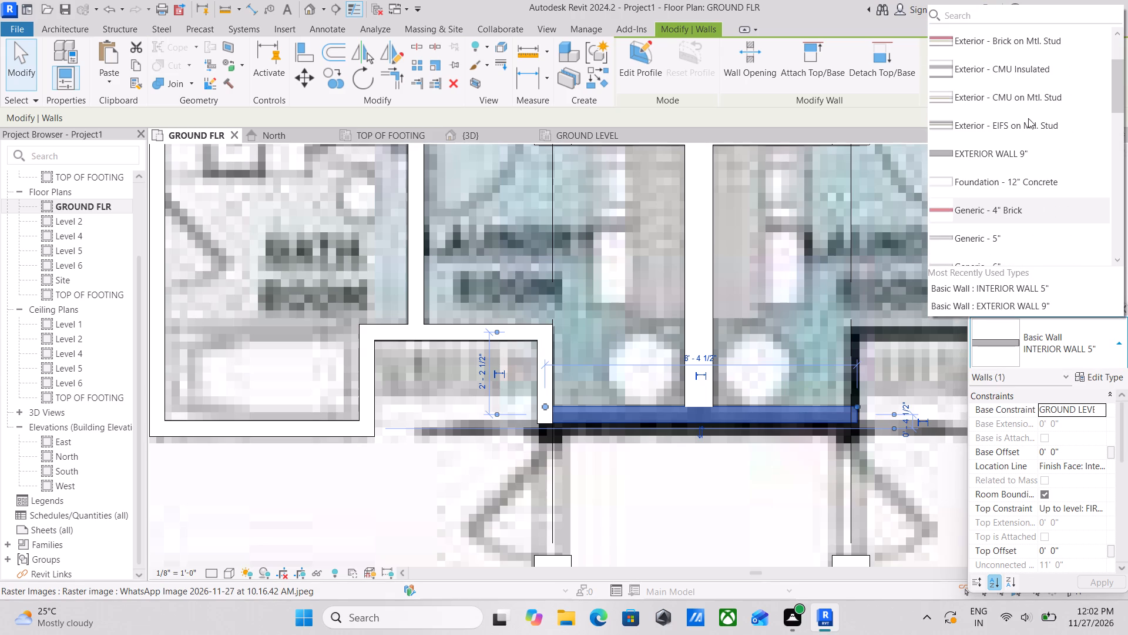
{"action": "left_click", "coordinate": [1027, 155]}
{"action": "scroll", "coordinate": [741, 373], "scroll_direction": "up", "scroll_amount": 1}
{"action": "key", "text": "Escape"}
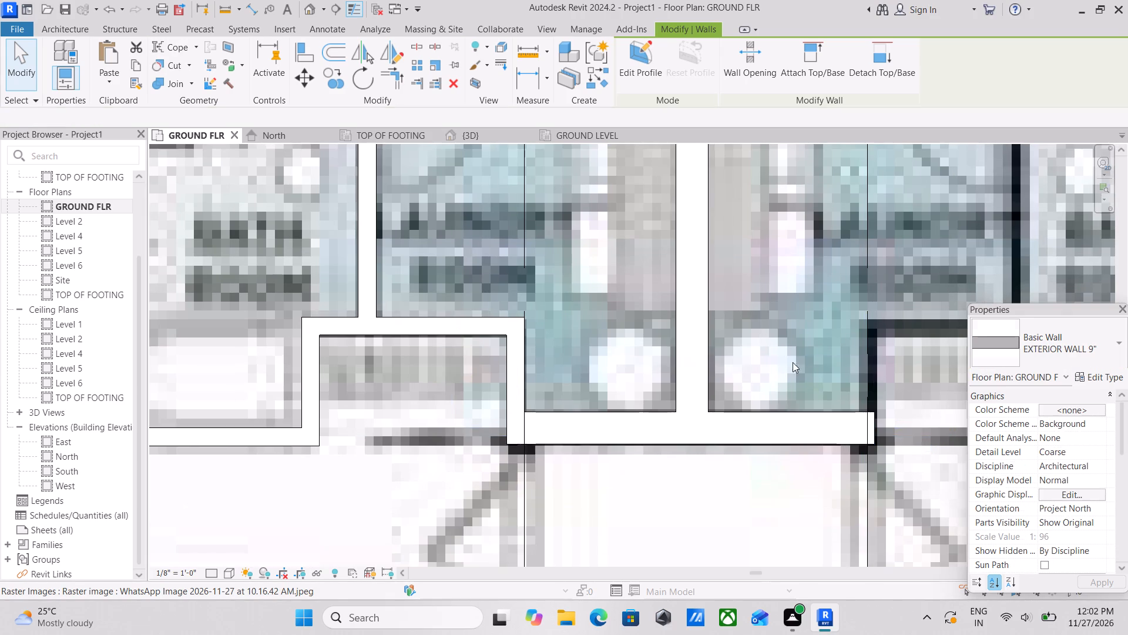
Draw an INTERIOR WALL 5" wall about 10'-1" long along grid B, from the east Bath Room's northeast corner west to the grid 4 column.
{"action": "scroll", "coordinate": [813, 349], "scroll_direction": "down", "scroll_amount": 2}
{"action": "middle_click_drag", "start_coordinate": [765, 340], "coordinate": [725, 340]}
{"action": "middle_click_drag", "start_coordinate": [746, 335], "coordinate": [695, 365]}
{"action": "middle_click_drag", "start_coordinate": [706, 365], "coordinate": [709, 415]}
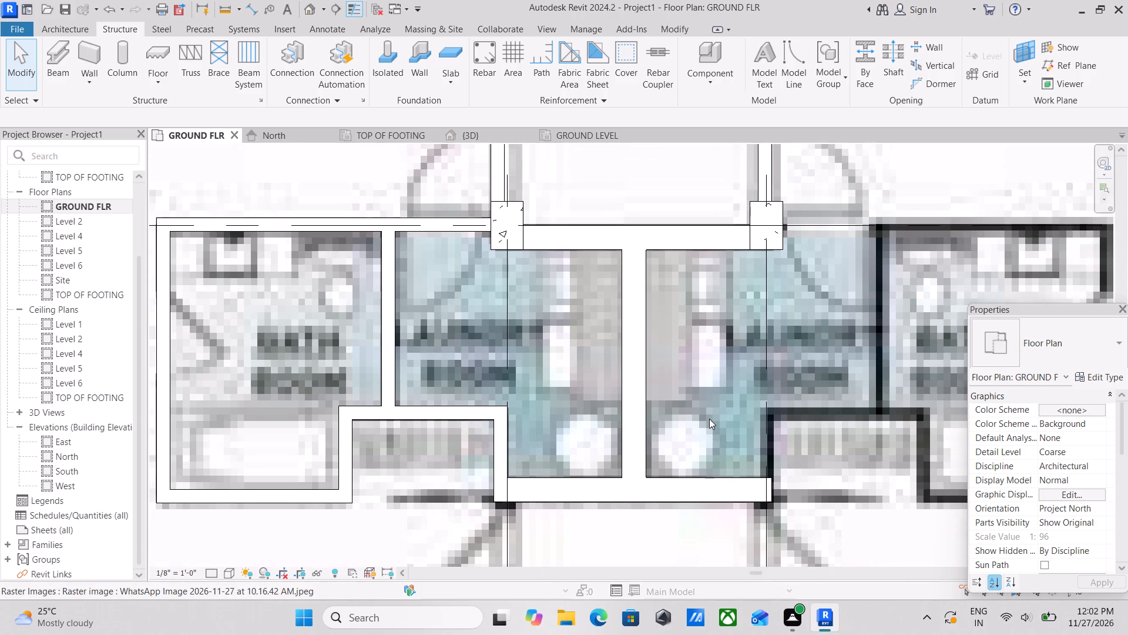
{"action": "type", "text": "WA"}
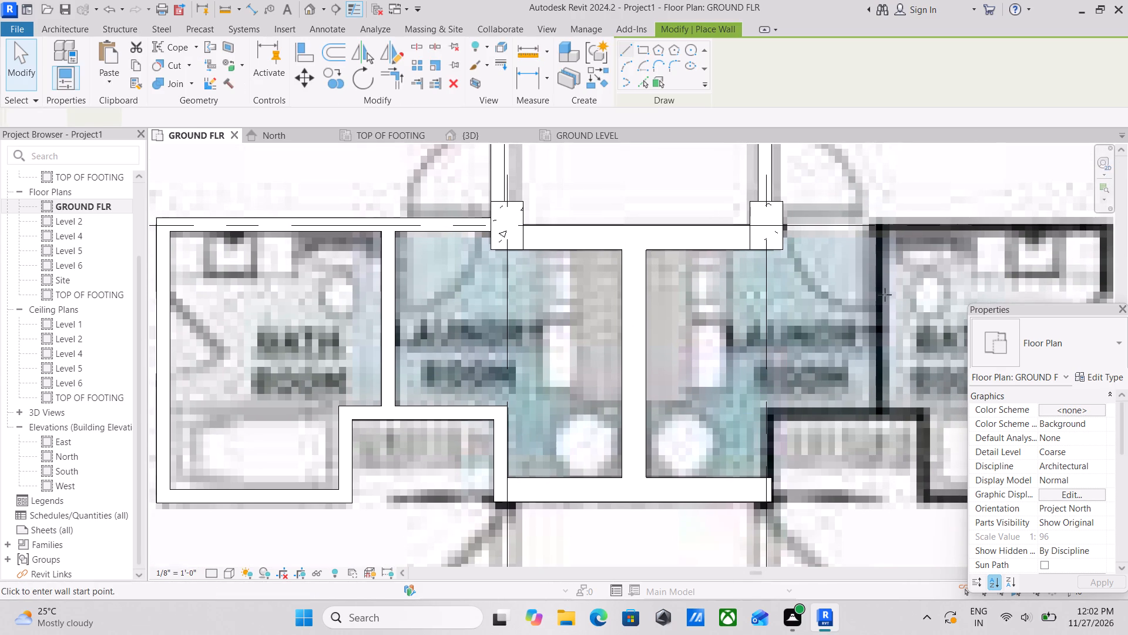
{"action": "middle_click_drag", "start_coordinate": [829, 272], "coordinate": [623, 363]}
{"action": "scroll", "coordinate": [854, 310], "scroll_direction": "up", "scroll_amount": 1}
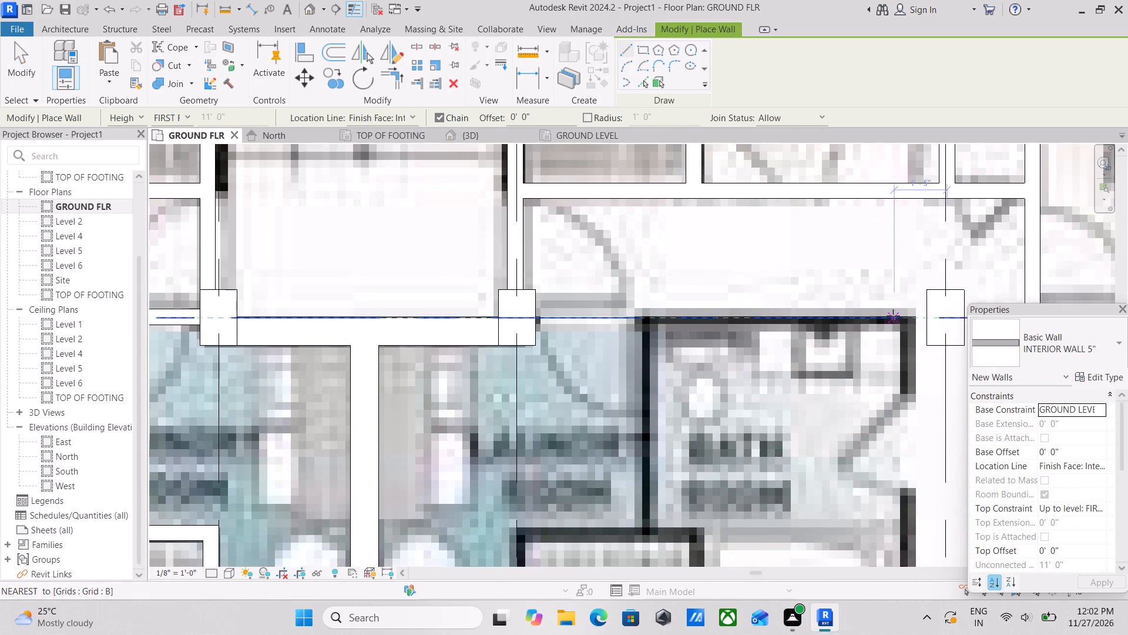
{"action": "scroll", "coordinate": [902, 314], "scroll_direction": "up", "scroll_amount": 2}
{"action": "left_click", "coordinate": [915, 306]}
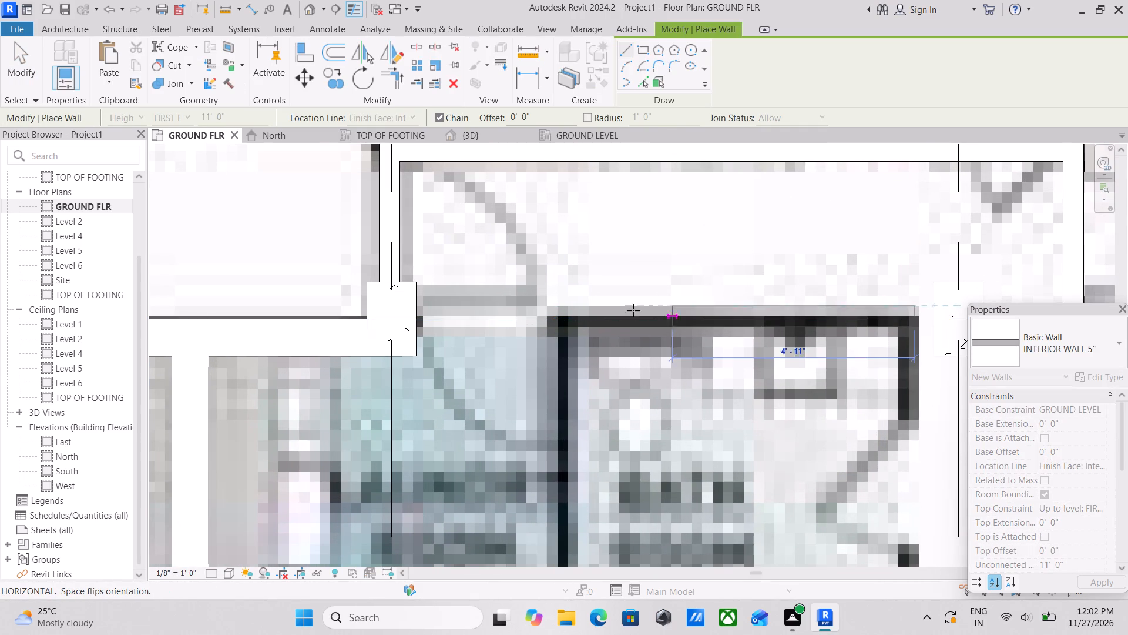
{"action": "left_click", "coordinate": [418, 316]}
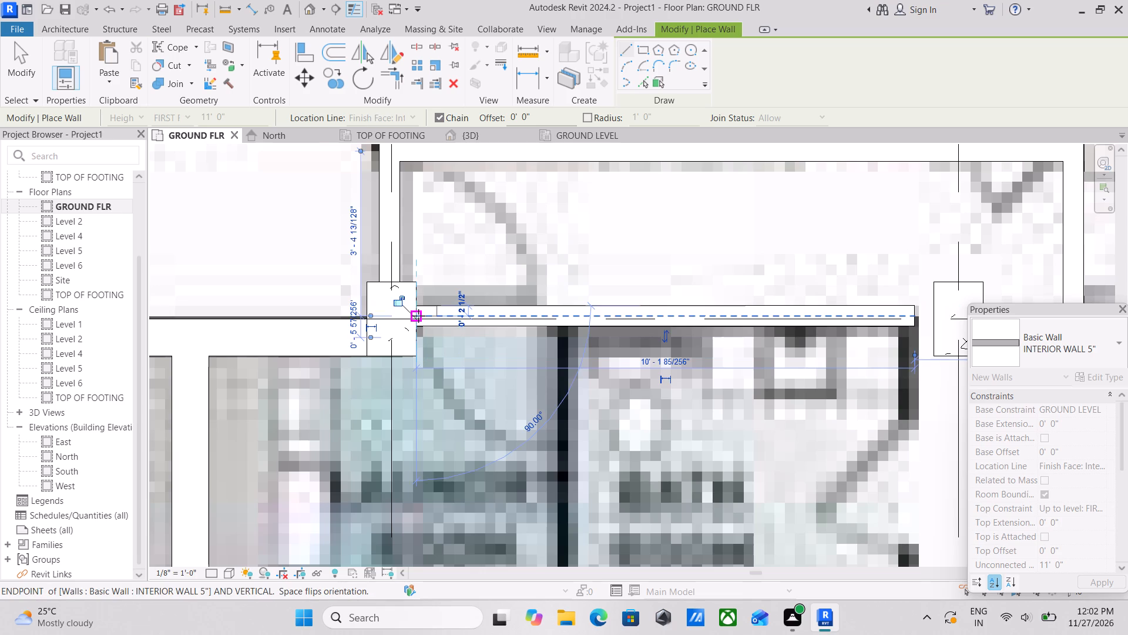
{"action": "key", "text": "Escape"}
{"action": "key", "text": "Escape"}
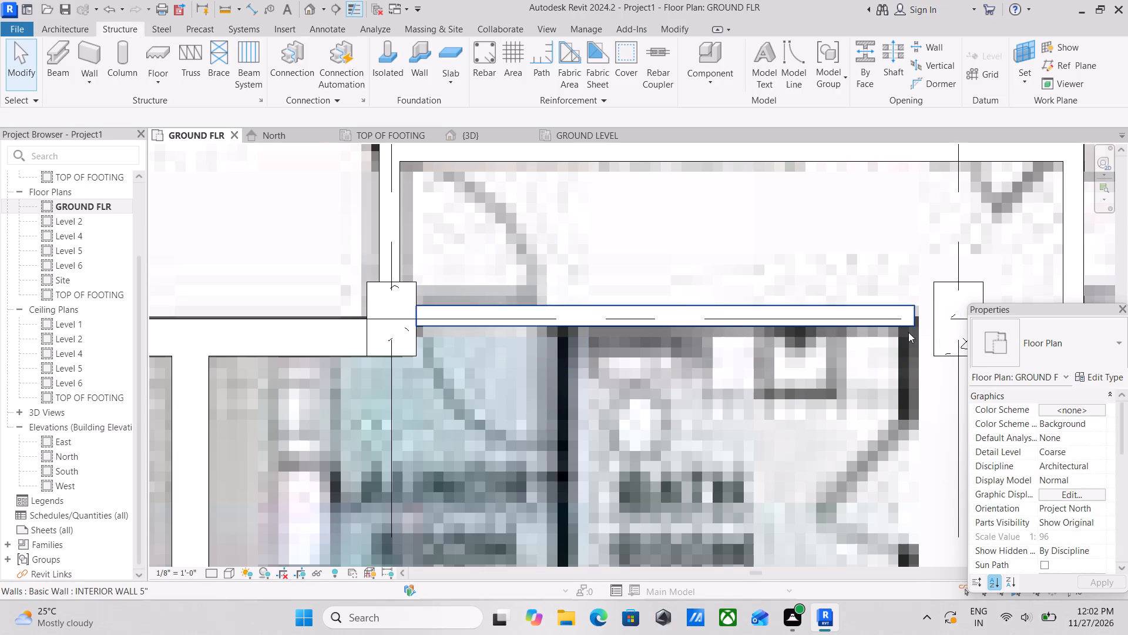
Extend the new grid B wall's east end to the outer face of the east Bath Room's east wall on the plan.
{"action": "left_click", "coordinate": [905, 325]}
{"action": "scroll", "coordinate": [905, 325], "scroll_direction": "up", "scroll_amount": 1}
{"action": "middle_click_drag", "start_coordinate": [905, 325], "coordinate": [770, 345]}
{"action": "scroll", "coordinate": [780, 329], "scroll_direction": "up", "scroll_amount": 3}
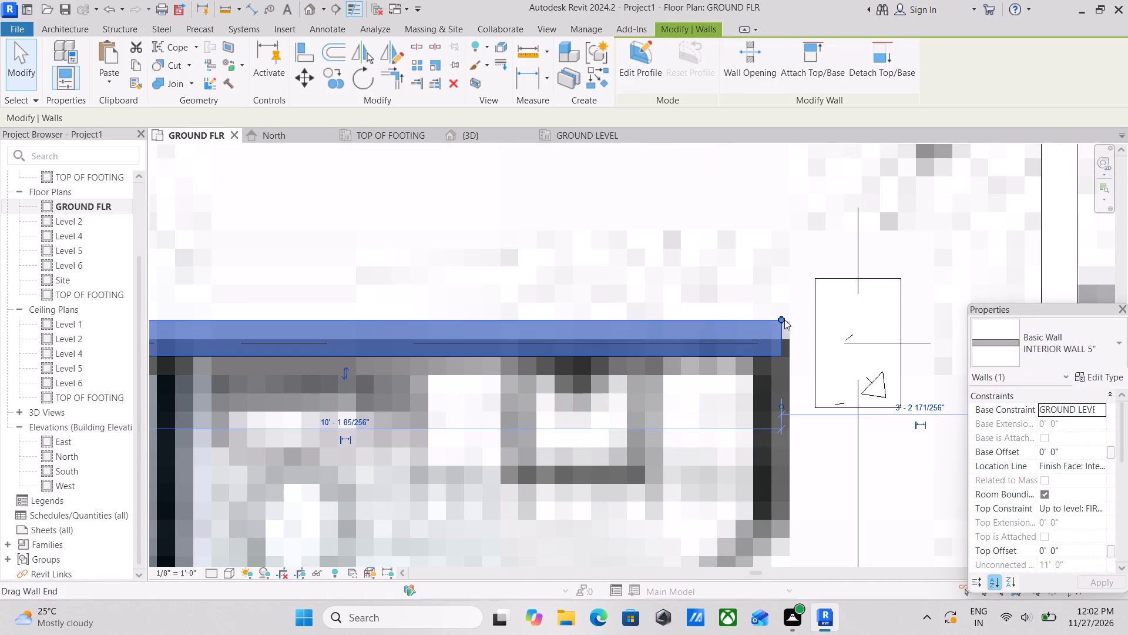
{"action": "left_click_drag", "start_coordinate": [784, 319], "coordinate": [791, 319]}
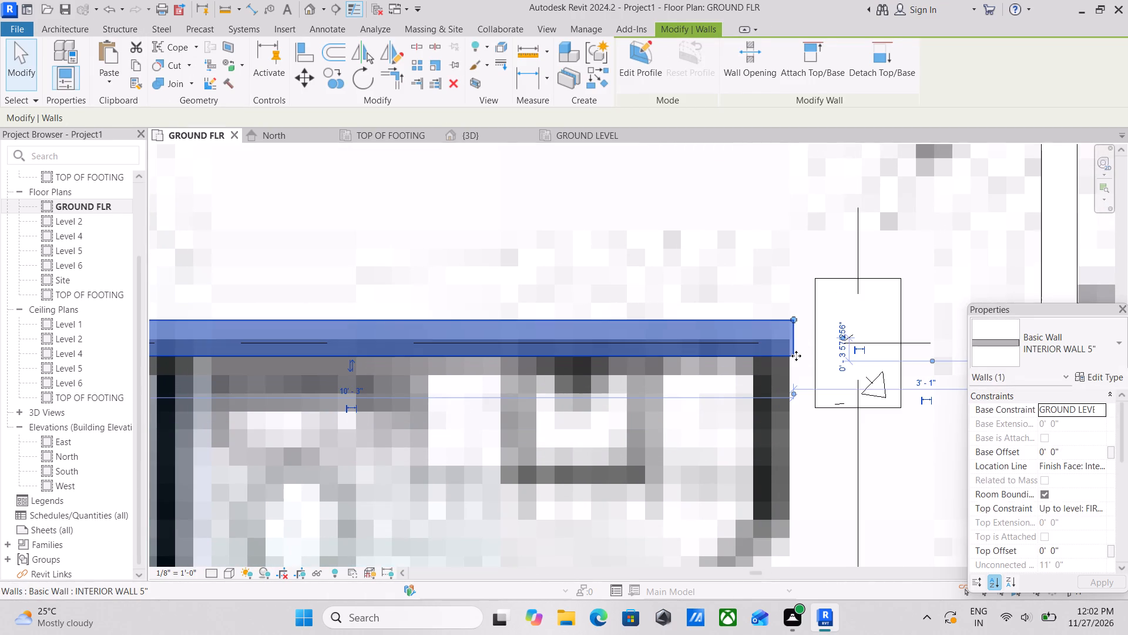
{"action": "key", "text": "Escape"}
{"action": "scroll", "coordinate": [783, 337], "scroll_direction": "up", "scroll_amount": 2}
{"action": "left_click", "coordinate": [797, 325]}
{"action": "left_click_drag", "start_coordinate": [798, 313], "coordinate": [798, 312]}
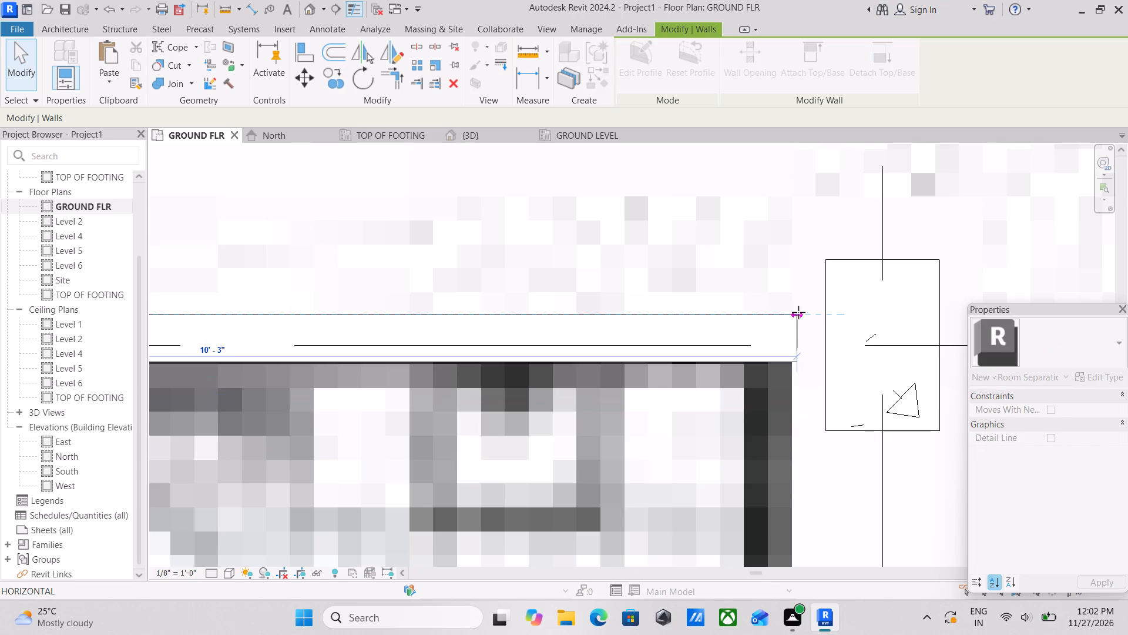
{"action": "left_click_drag", "start_coordinate": [798, 312], "coordinate": [791, 315]}
{"action": "scroll", "coordinate": [793, 318], "scroll_direction": "up", "scroll_amount": 2}
{"action": "left_click", "coordinate": [787, 315]}
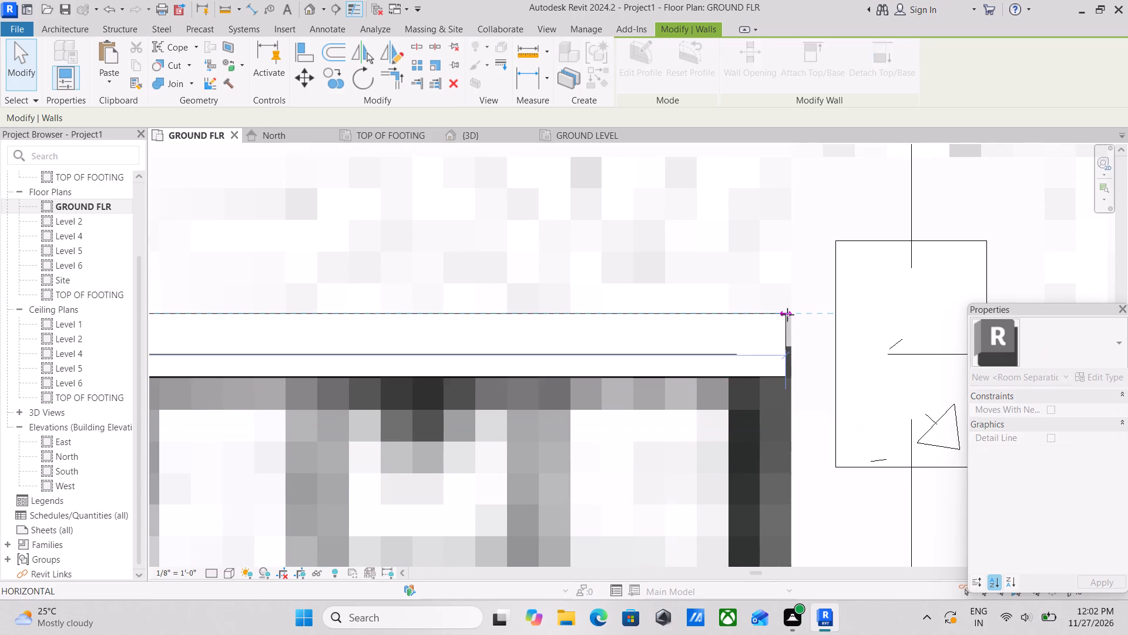
{"action": "key", "text": "Escape"}
{"action": "left_click", "coordinate": [785, 314]}
{"action": "scroll", "coordinate": [785, 314], "scroll_direction": "up", "scroll_amount": 3}
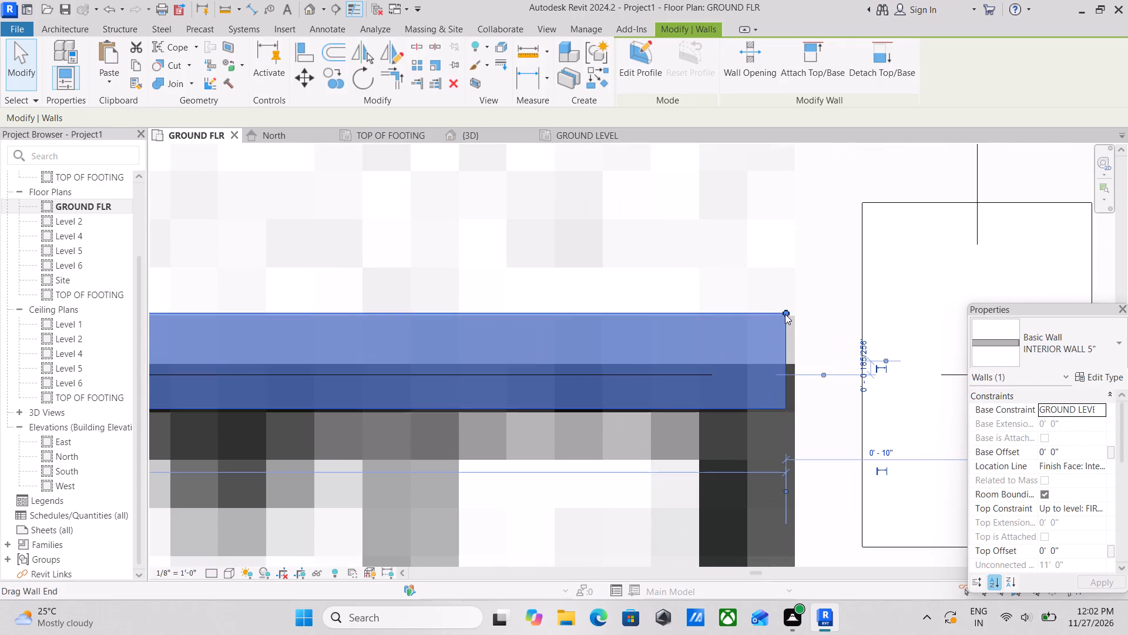
{"action": "left_click_drag", "start_coordinate": [785, 309], "coordinate": [796, 310]}
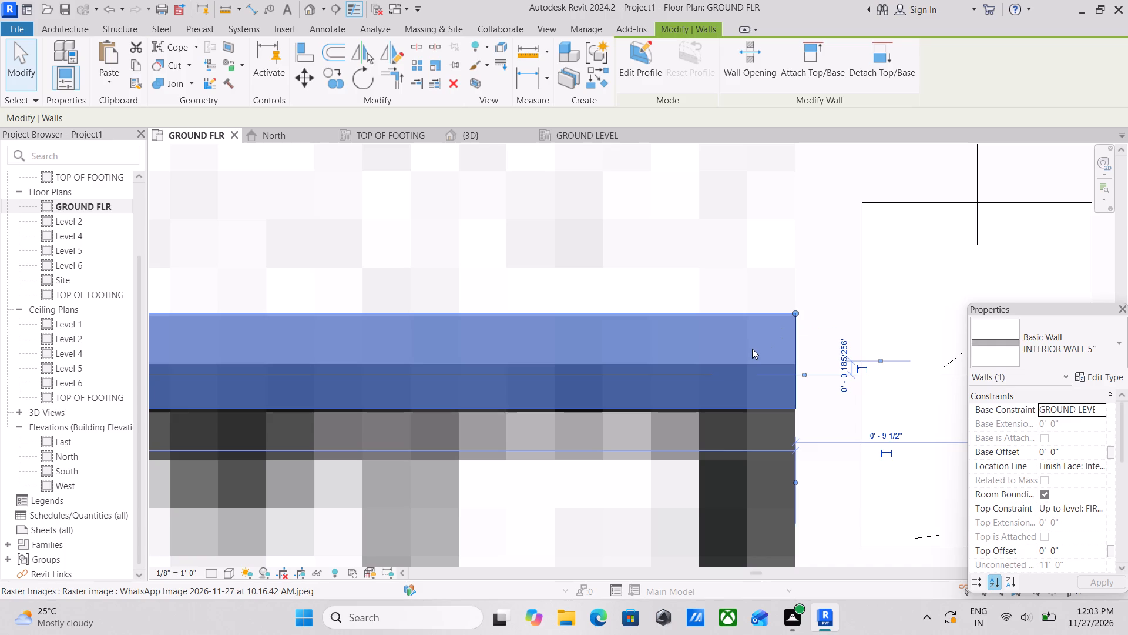
{"action": "key", "text": "Escape"}
{"action": "key", "text": "Escape"}
Draw an INTERIOR WALL 5" wall down the east Bath Room's east side, from the grid B wall south to the room's southeast corner.
{"action": "key", "text": "w"}
{"action": "key", "text": "a"}
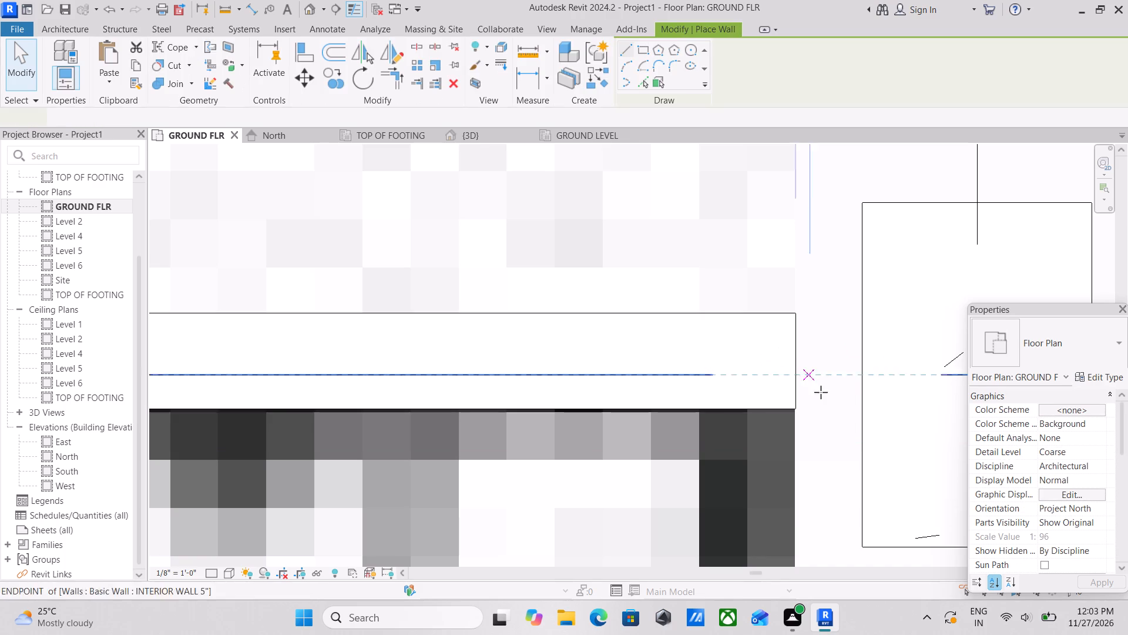
{"action": "left_click", "coordinate": [797, 409]}
{"action": "middle_click_drag", "start_coordinate": [810, 520], "coordinate": [797, 261]}
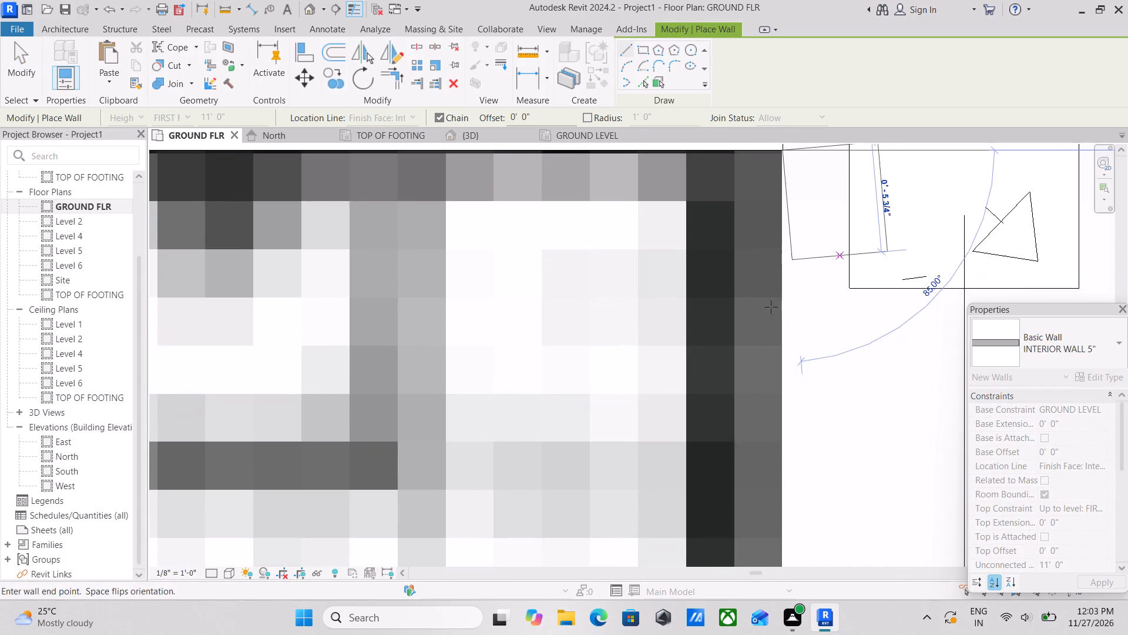
{"action": "middle_click_drag", "start_coordinate": [746, 440], "coordinate": [838, 341]}
{"action": "key", "text": "space"}
{"action": "scroll", "coordinate": [836, 366], "scroll_direction": "down", "scroll_amount": 2}
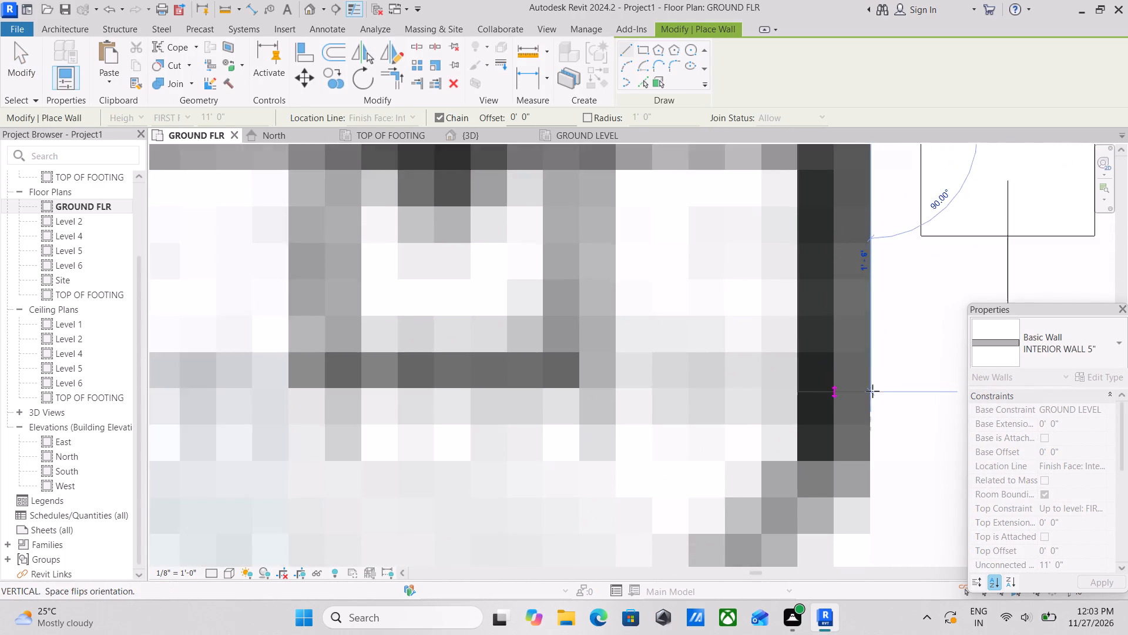
{"action": "scroll", "coordinate": [872, 391], "scroll_direction": "down", "scroll_amount": 1}
{"action": "middle_click_drag", "start_coordinate": [872, 391], "coordinate": [860, 255]}
{"action": "scroll", "coordinate": [844, 382], "scroll_direction": "down", "scroll_amount": 7}
{"action": "middle_click_drag", "start_coordinate": [844, 383], "coordinate": [840, 274]}
{"action": "scroll", "coordinate": [840, 389], "scroll_direction": "down", "scroll_amount": 2}
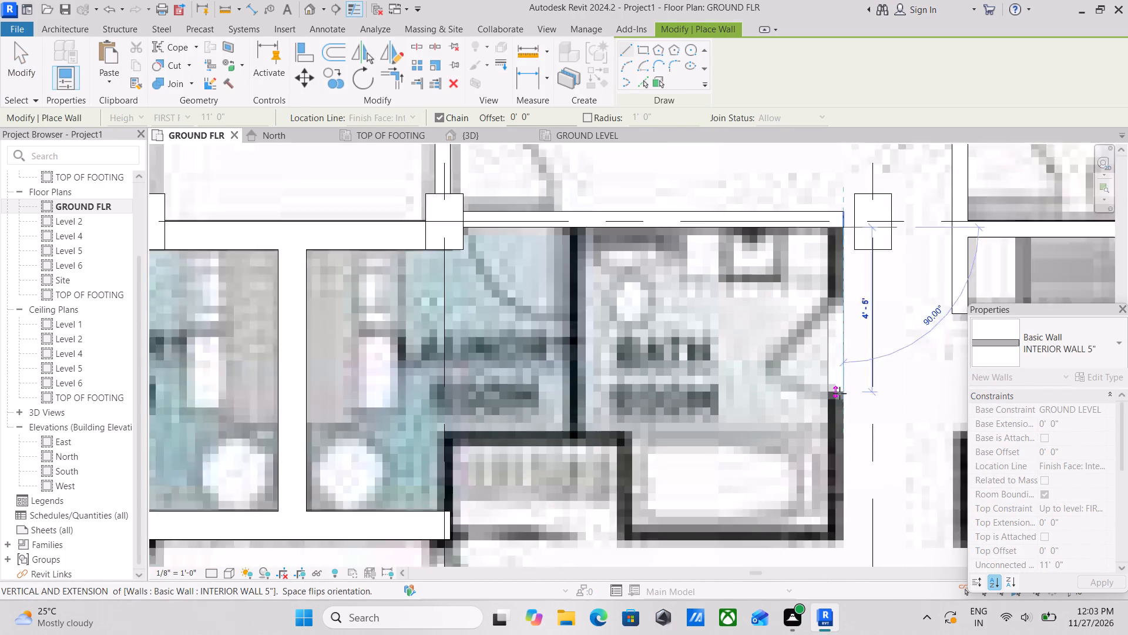
{"action": "scroll", "coordinate": [840, 393], "scroll_direction": "down", "scroll_amount": 4}
{"action": "middle_click_drag", "start_coordinate": [840, 393], "coordinate": [831, 292]}
{"action": "scroll", "coordinate": [835, 386], "scroll_direction": "up", "scroll_amount": 3}
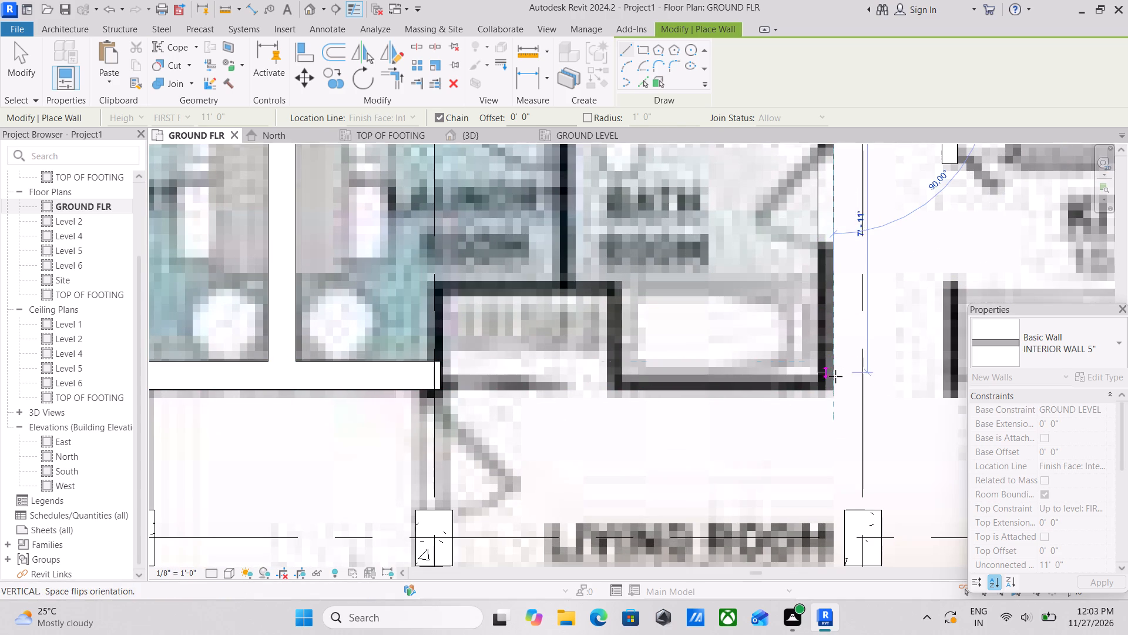
{"action": "left_click", "coordinate": [837, 392]}
{"action": "key", "text": "Escape"}
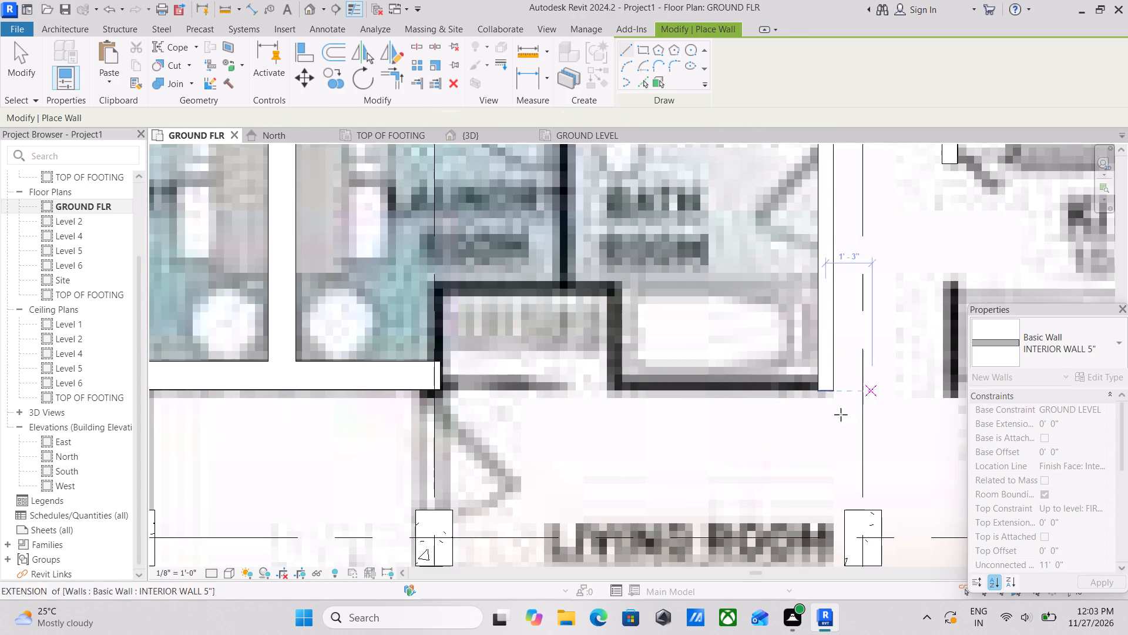
Draw an INTERIOR WALL 5" wall about 5'-7" long west along the east Bath Room's south side to the closet's southeast corner.
{"action": "scroll", "coordinate": [829, 372], "scroll_direction": "up", "scroll_amount": 3}
{"action": "left_click", "coordinate": [813, 402]}
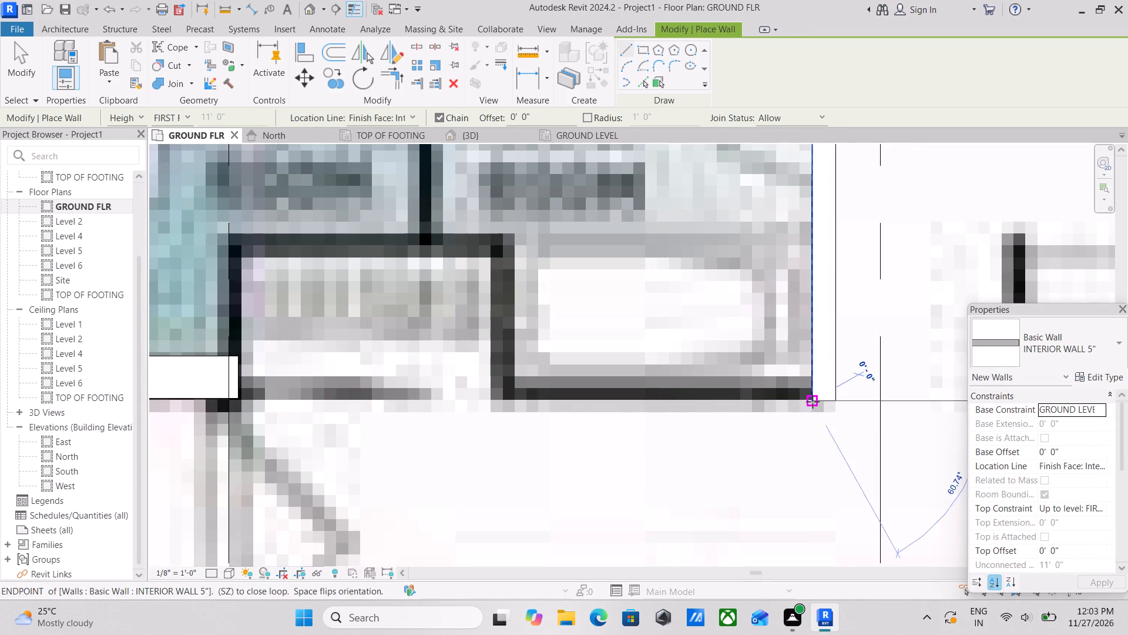
{"action": "middle_click_drag", "start_coordinate": [595, 402], "coordinate": [703, 398]}
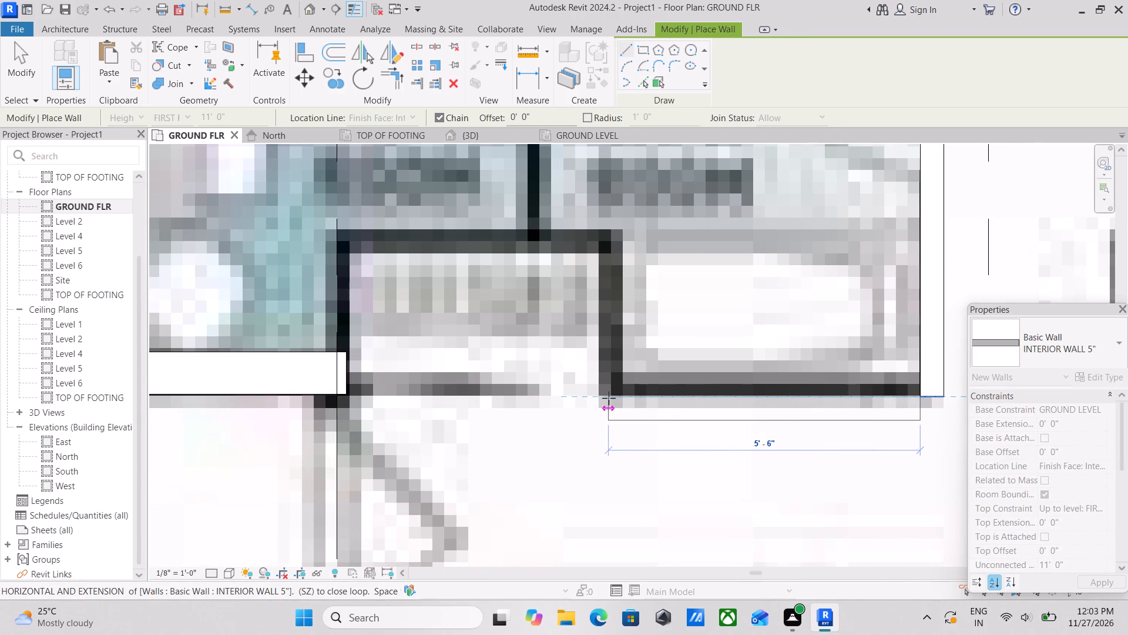
{"action": "key", "text": "space"}
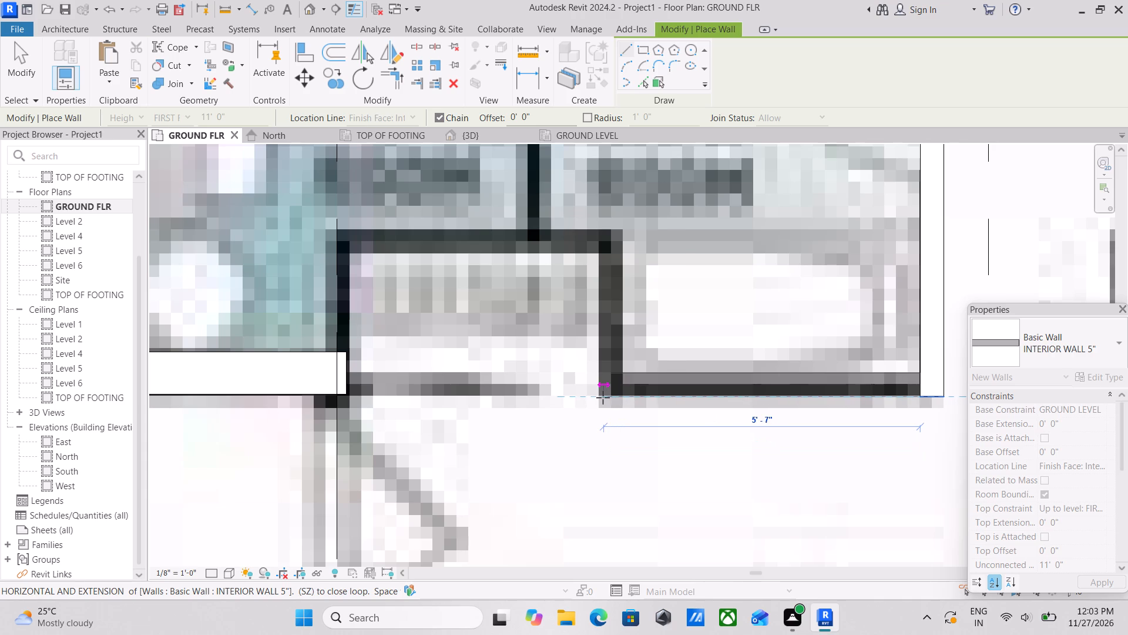
{"action": "left_click", "coordinate": [600, 399]}
{"action": "scroll", "coordinate": [613, 372], "scroll_direction": "up", "scroll_amount": 4}
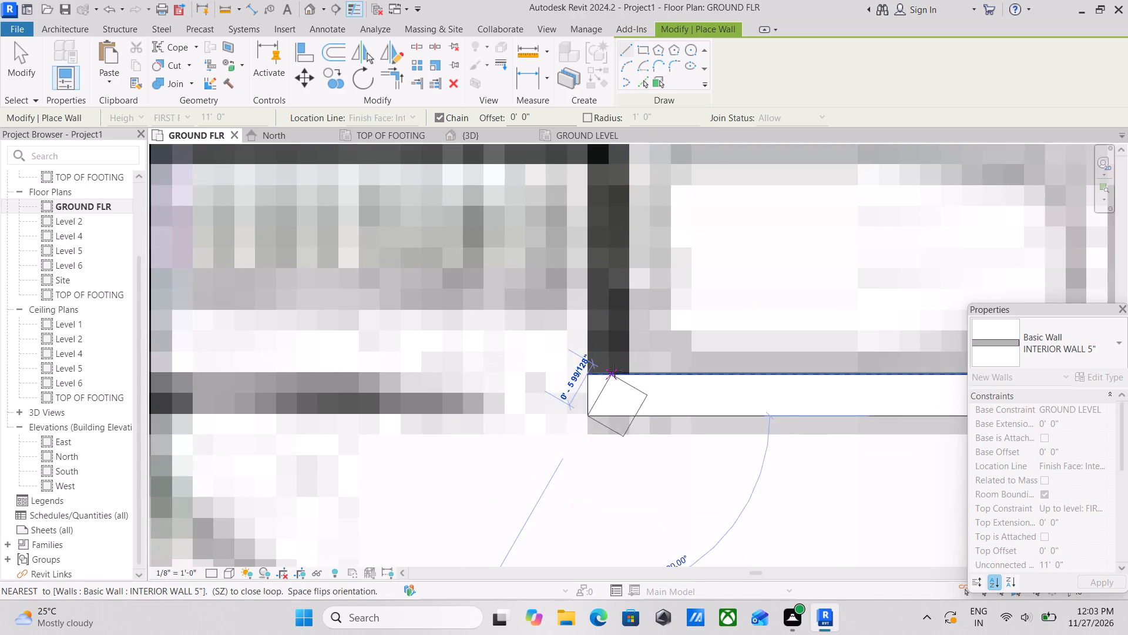
{"action": "key", "text": "Escape"}
Draw an INTERIOR WALL 5" wall about 2'-2" long north between the east Bath Room's tub and the adjoining closet.
{"action": "left_click", "coordinate": [585, 372]}
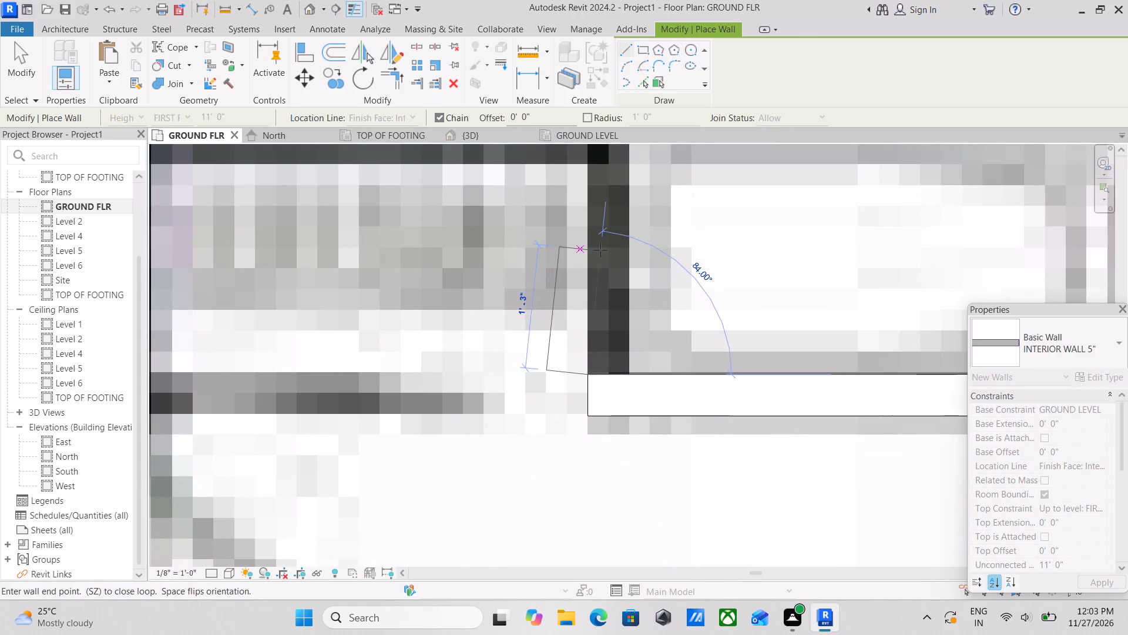
{"action": "middle_click_drag", "start_coordinate": [600, 250], "coordinate": [601, 417]}
{"action": "scroll", "coordinate": [601, 417], "scroll_direction": "up", "scroll_amount": 1}
{"action": "key", "text": "space"}
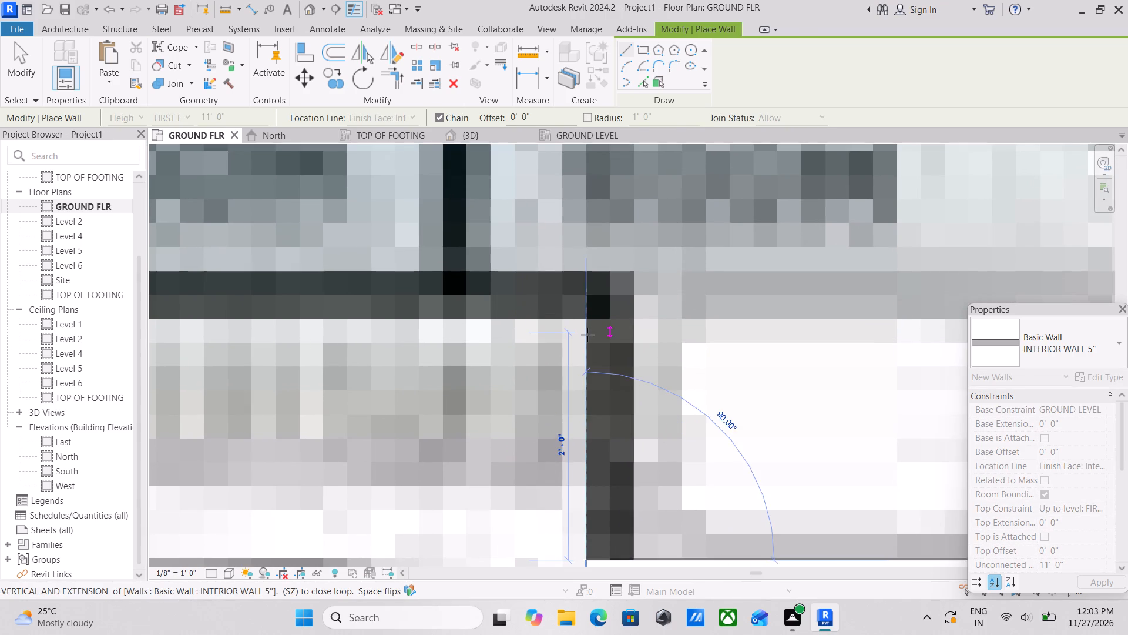
{"action": "scroll", "coordinate": [587, 335], "scroll_direction": "up", "scroll_amount": 2}
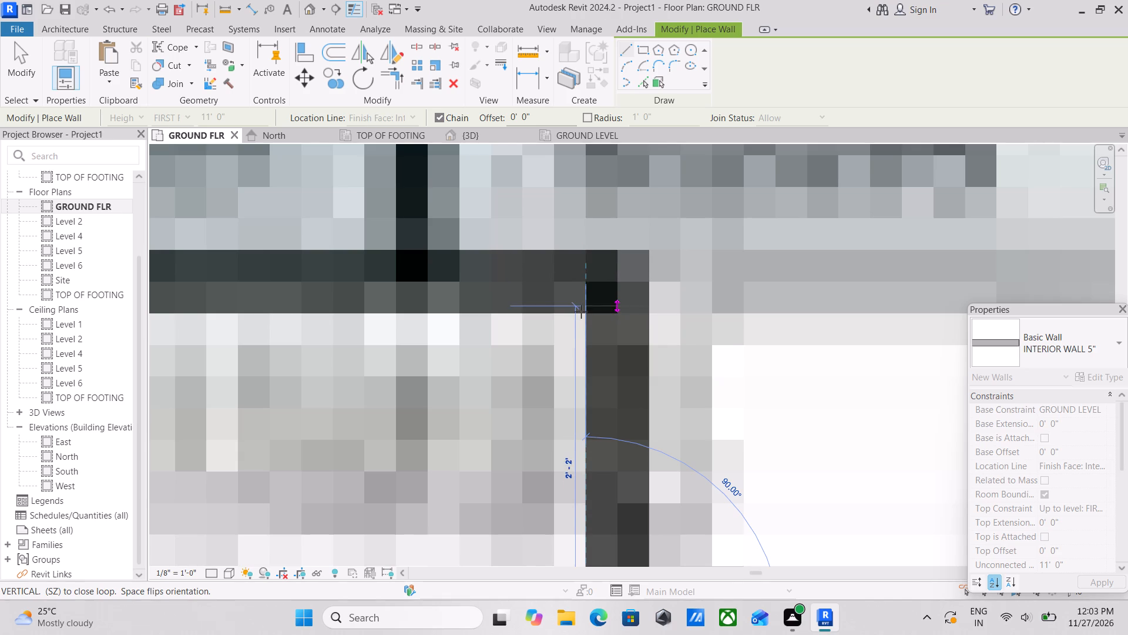
{"action": "left_click", "coordinate": [581, 312]}
{"action": "key", "text": "Escape"}
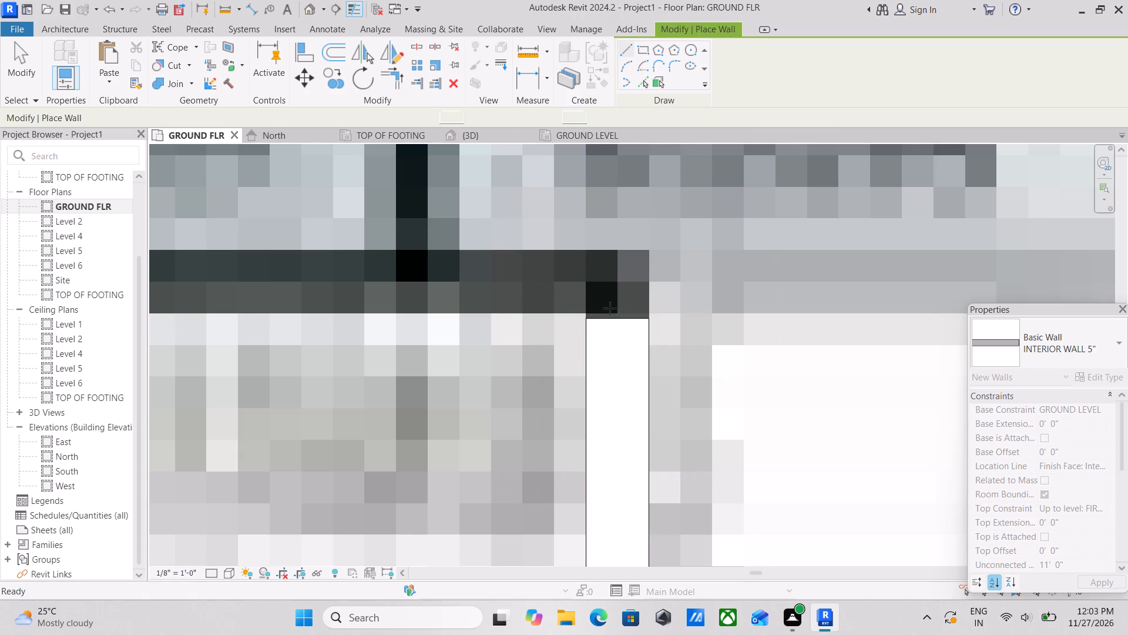
{"action": "key", "text": "Escape"}
Draw an INTERIOR WALL 5" wall about 5'-0" long west along the north side of the east Laundry Room's closet, ending at grid 4.
{"action": "scroll", "coordinate": [634, 316], "scroll_direction": "down", "scroll_amount": 4}
{"action": "scroll", "coordinate": [515, 302], "scroll_direction": "down", "scroll_amount": 2}
{"action": "middle_click_drag", "start_coordinate": [562, 310], "coordinate": [746, 386]}
{"action": "scroll", "coordinate": [684, 352], "scroll_direction": "down", "scroll_amount": 1}
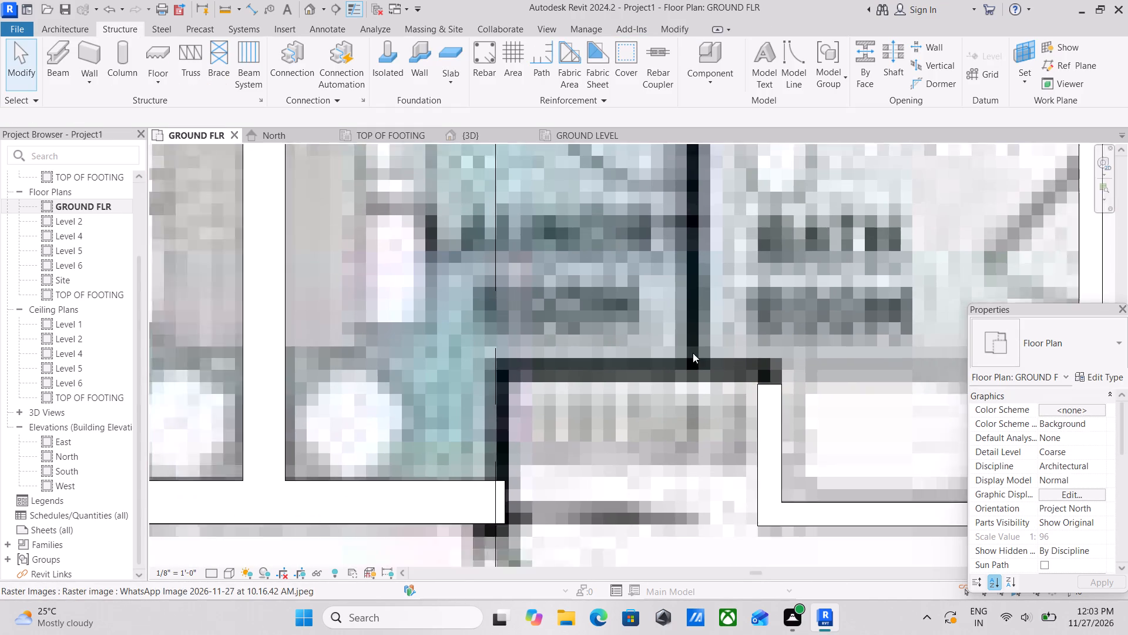
{"action": "scroll", "coordinate": [693, 353], "scroll_direction": "down", "scroll_amount": 2}
{"action": "middle_click_drag", "start_coordinate": [697, 360], "coordinate": [700, 443]}
{"action": "scroll", "coordinate": [736, 452], "scroll_direction": "up", "scroll_amount": 3}
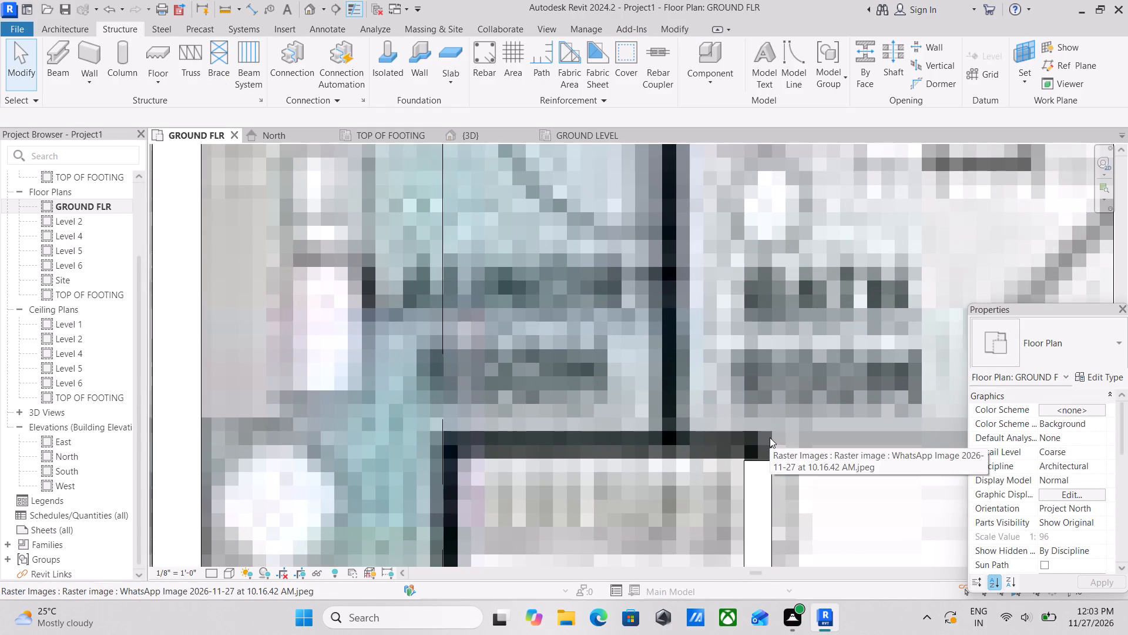
{"action": "key", "text": "w"}
{"action": "key", "text": "a"}
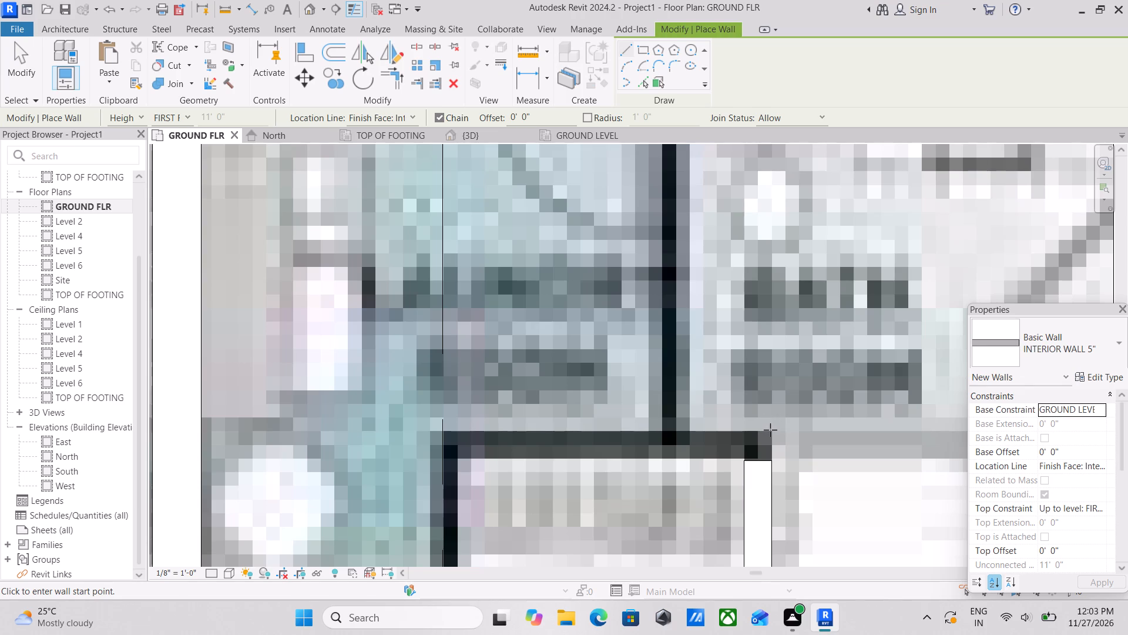
{"action": "left_click", "coordinate": [770, 430]}
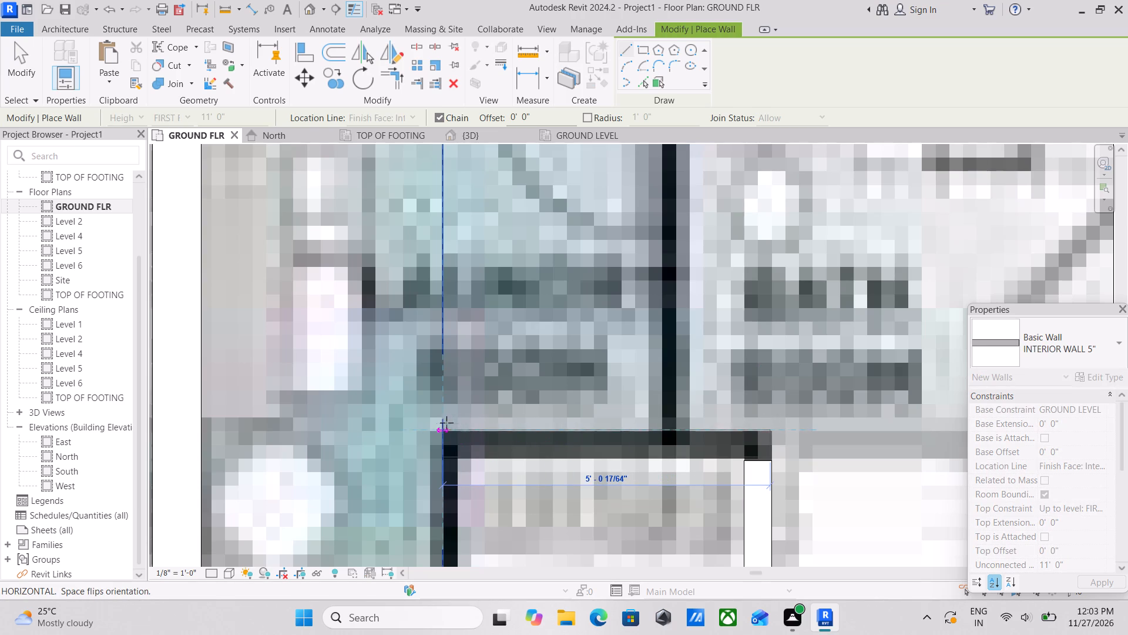
{"action": "left_click", "coordinate": [439, 427]}
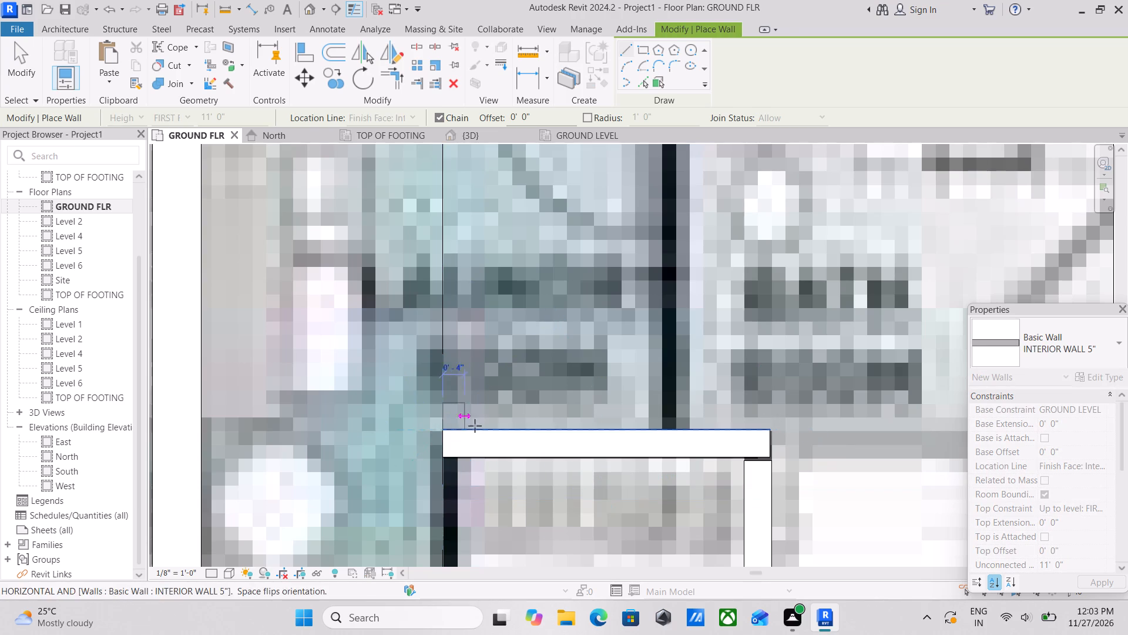
{"action": "key", "text": "Escape"}
{"action": "key", "text": "Escape"}
{"action": "key", "text": "Escape"}
{"action": "scroll", "coordinate": [833, 486], "scroll_direction": "up", "scroll_amount": 1}
{"action": "key", "text": "Escape"}
{"action": "key", "text": "Escape"}
Extend the north end of the short wall between the tub and the closet to meet the closet's new north wall.
{"action": "left_click", "coordinate": [742, 459]}
{"action": "scroll", "coordinate": [747, 460], "scroll_direction": "up", "scroll_amount": 2}
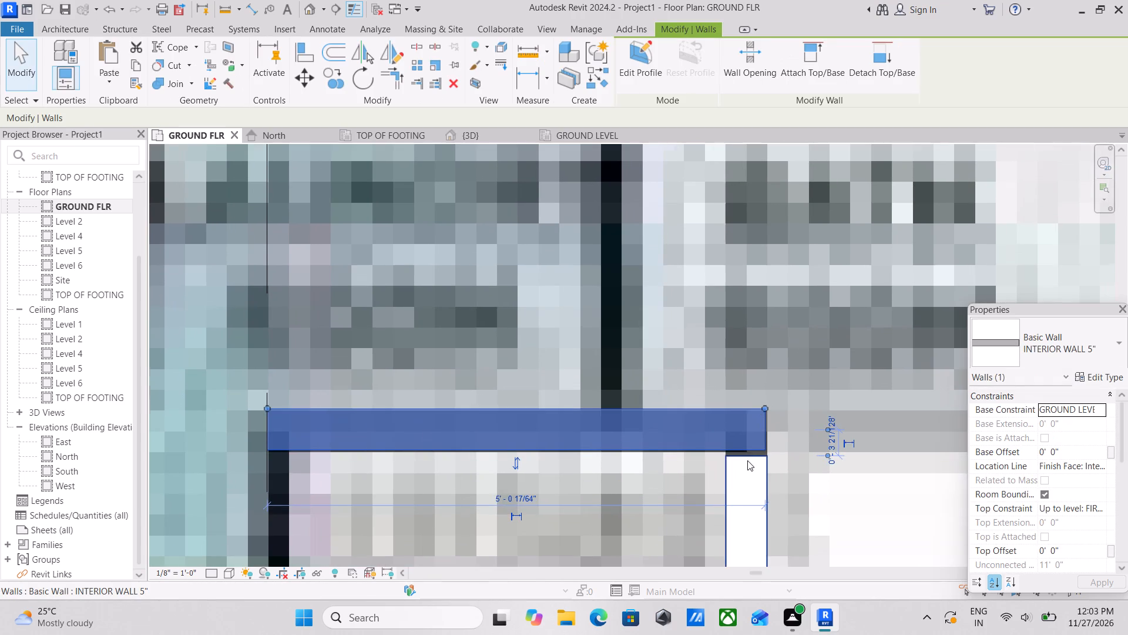
{"action": "key", "text": "Escape"}
{"action": "key", "text": "Escape"}
{"action": "left_click", "coordinate": [758, 470]}
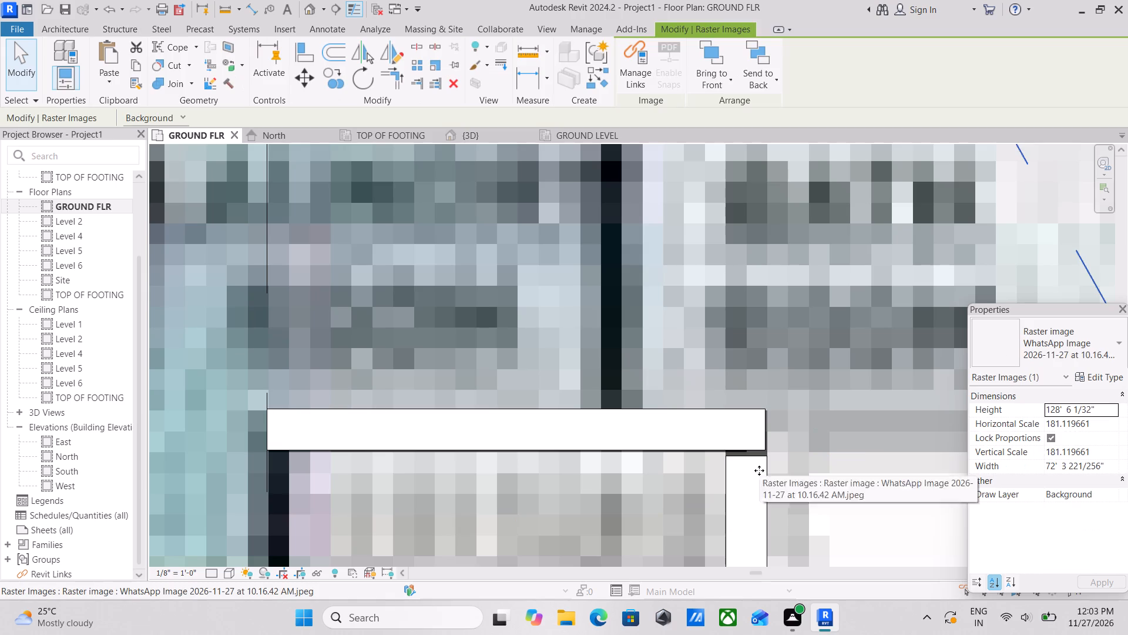
{"action": "scroll", "coordinate": [769, 479], "scroll_direction": "up", "scroll_amount": 4}
{"action": "key", "text": "Escape"}
{"action": "left_click", "coordinate": [760, 442]}
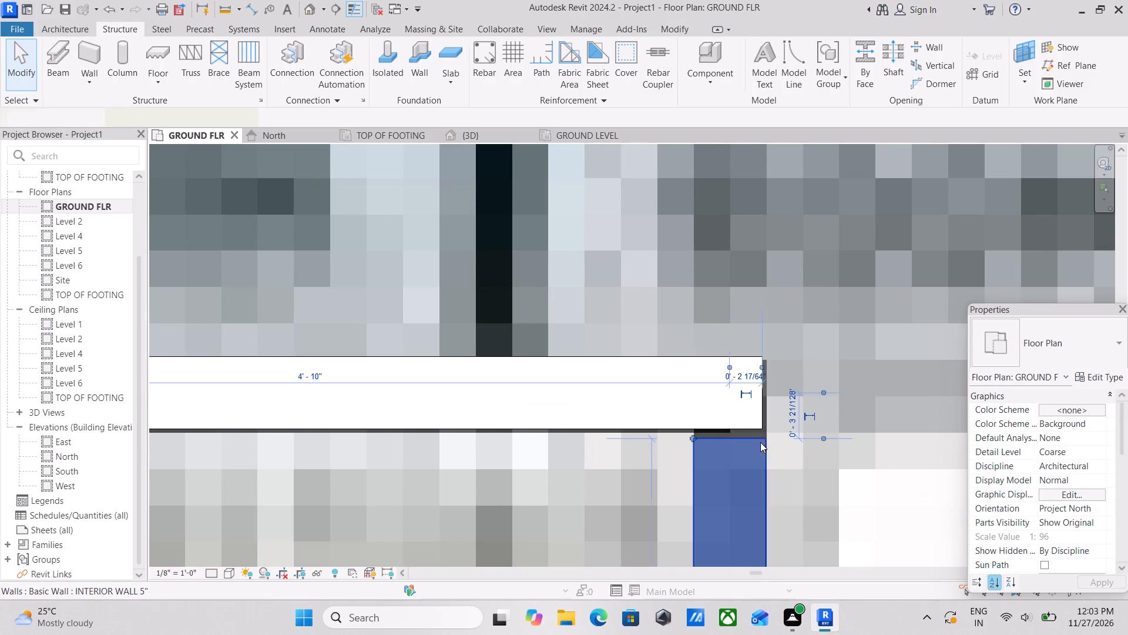
{"action": "left_click_drag", "start_coordinate": [696, 439], "coordinate": [696, 429]}
{"action": "scroll", "coordinate": [789, 384], "scroll_direction": "up", "scroll_amount": 2}
{"action": "key", "text": "Escape"}
{"action": "scroll", "coordinate": [789, 384], "scroll_direction": "down", "scroll_amount": 5}
{"action": "scroll", "coordinate": [513, 406], "scroll_direction": "down", "scroll_amount": 5}
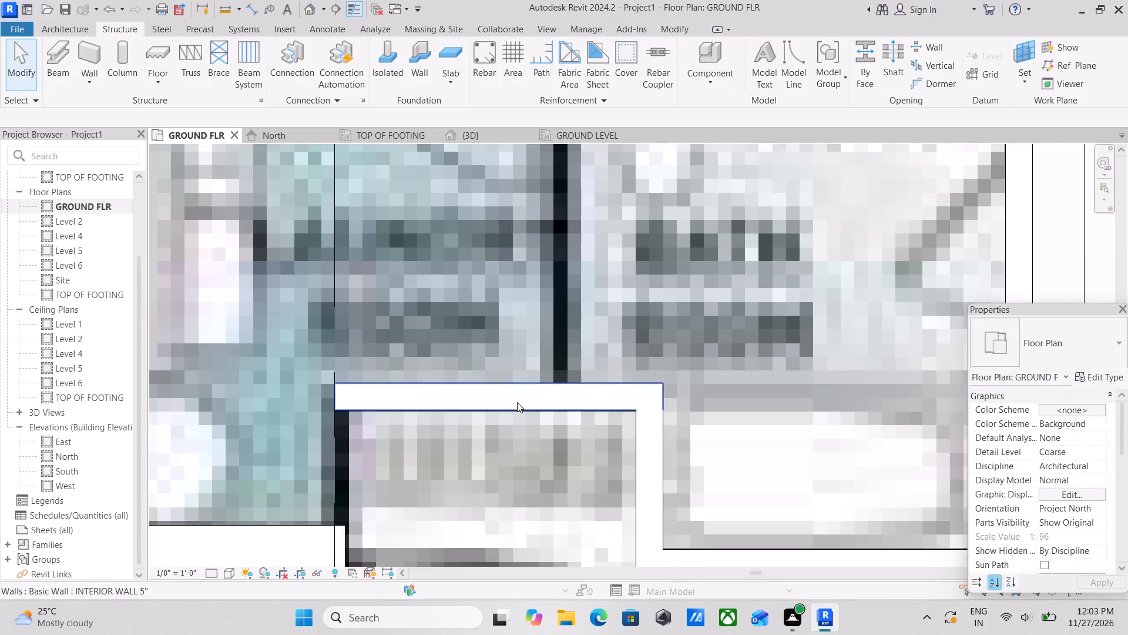
Draw an INTERIOR WALL 5" wall along grid 4 from the closet's northwest corner south to the east Laundry Room's south wall.
{"action": "scroll", "coordinate": [517, 402], "scroll_direction": "down", "scroll_amount": 6}
{"action": "middle_click_drag", "start_coordinate": [508, 405], "coordinate": [719, 416]}
{"action": "middle_click_drag", "start_coordinate": [674, 415], "coordinate": [697, 419]}
{"action": "scroll", "coordinate": [702, 428], "scroll_direction": "up", "scroll_amount": 3}
{"action": "middle_click_drag", "start_coordinate": [703, 429], "coordinate": [708, 437]}
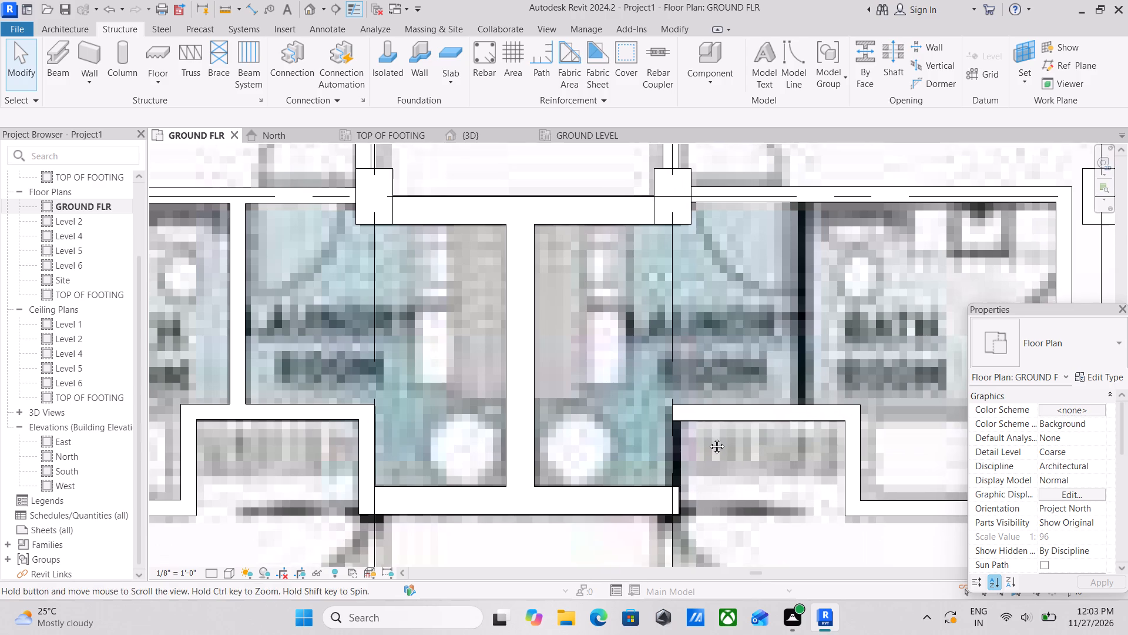
{"action": "middle_click_drag", "start_coordinate": [708, 437], "coordinate": [716, 447]}
{"action": "type", "text": "WA"}
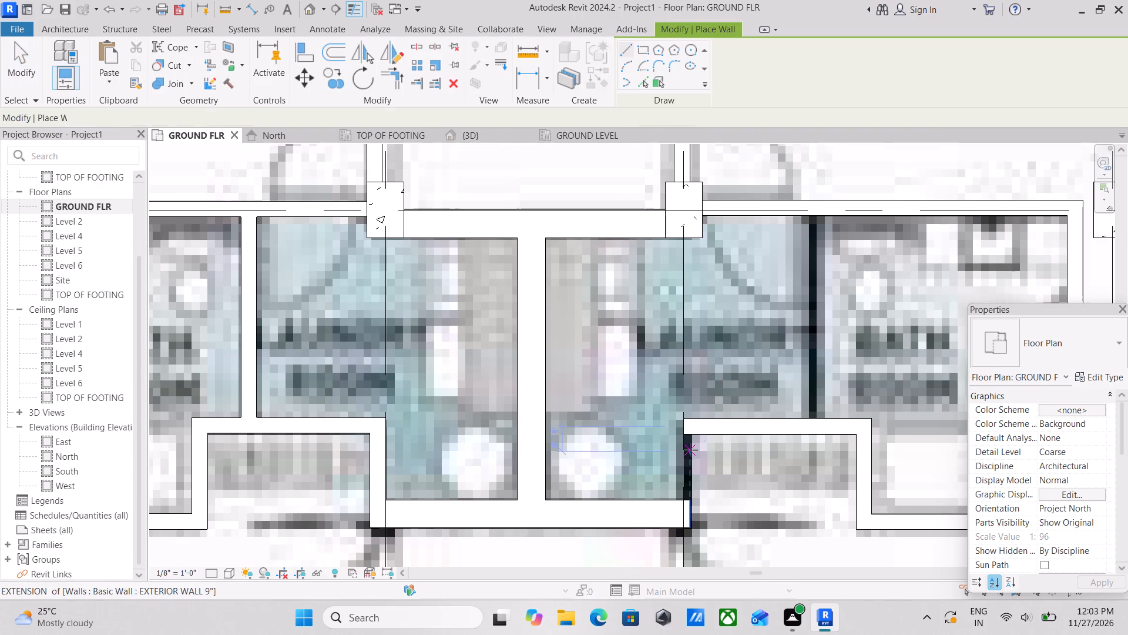
{"action": "scroll", "coordinate": [691, 450], "scroll_direction": "up", "scroll_amount": 3}
{"action": "left_click", "coordinate": [679, 428]}
{"action": "middle_click_drag", "start_coordinate": [674, 509], "coordinate": [673, 390]}
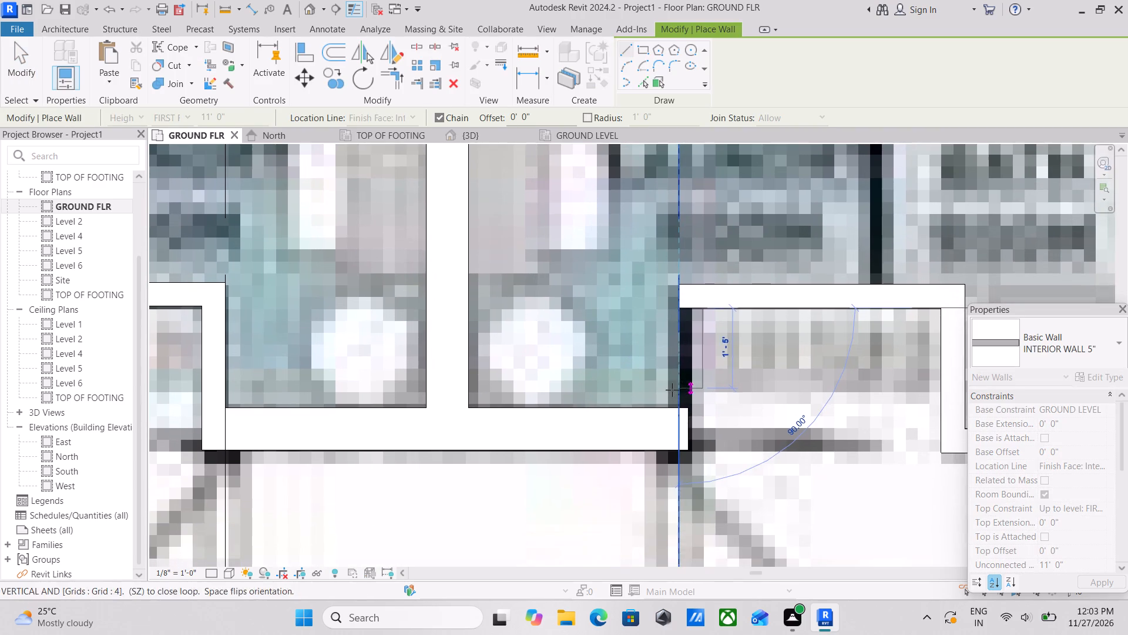
{"action": "left_click", "coordinate": [673, 444]}
{"action": "scroll", "coordinate": [674, 442], "scroll_direction": "down", "scroll_amount": 3}
{"action": "middle_click_drag", "start_coordinate": [674, 442], "coordinate": [674, 414]}
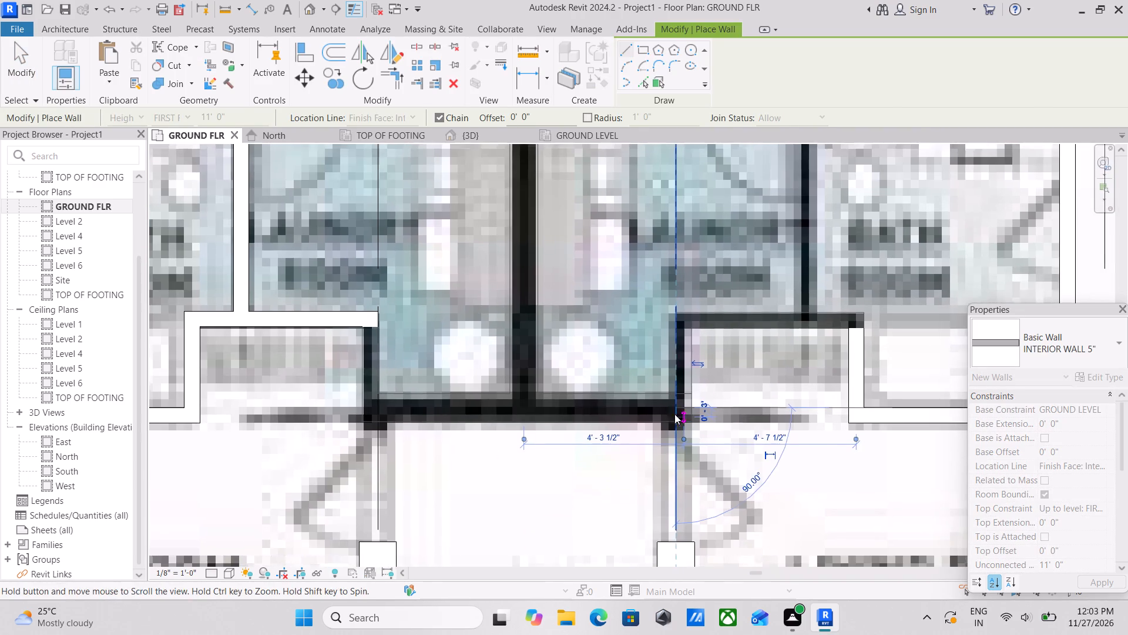
{"action": "middle_click_drag", "start_coordinate": [674, 414], "coordinate": [674, 415]}
{"action": "key", "text": "Escape"}
{"action": "key", "text": "Escape"}
Draw an INTERIOR WALL 5" wall between the east Laundry Room and Bath Room, from the grid B wall south to the closet's north wall.
{"action": "scroll", "coordinate": [701, 405], "scroll_direction": "down", "scroll_amount": 6}
{"action": "middle_click_drag", "start_coordinate": [739, 390], "coordinate": [574, 452]}
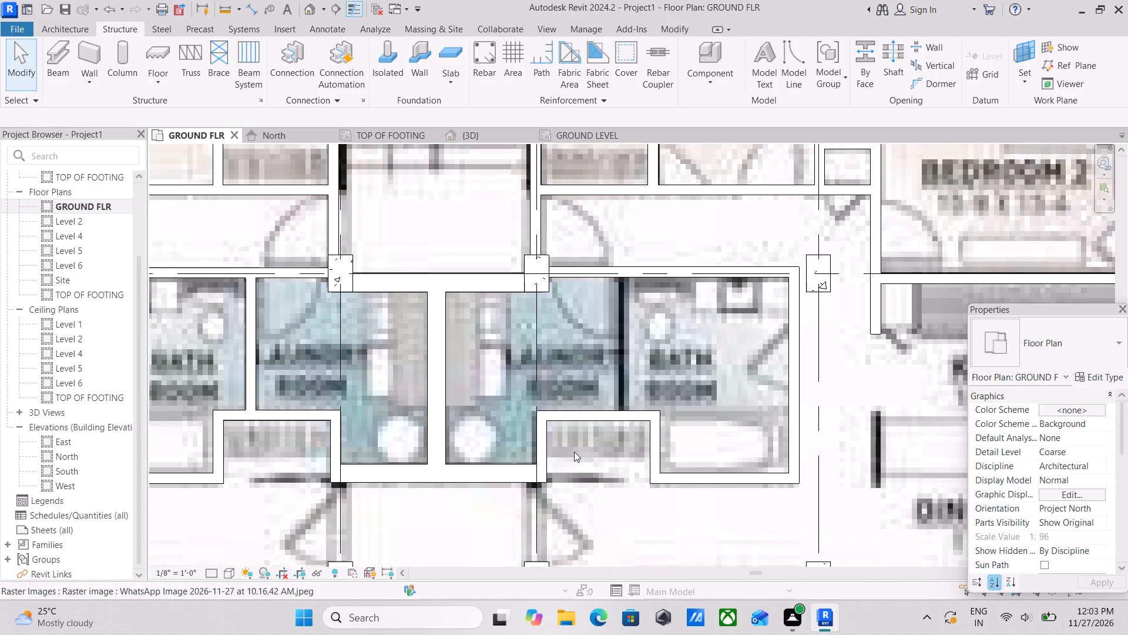
{"action": "scroll", "coordinate": [633, 272], "scroll_direction": "up", "scroll_amount": 4}
{"action": "middle_click_drag", "start_coordinate": [666, 308], "coordinate": [674, 369]}
{"action": "type", "text": "WA"}
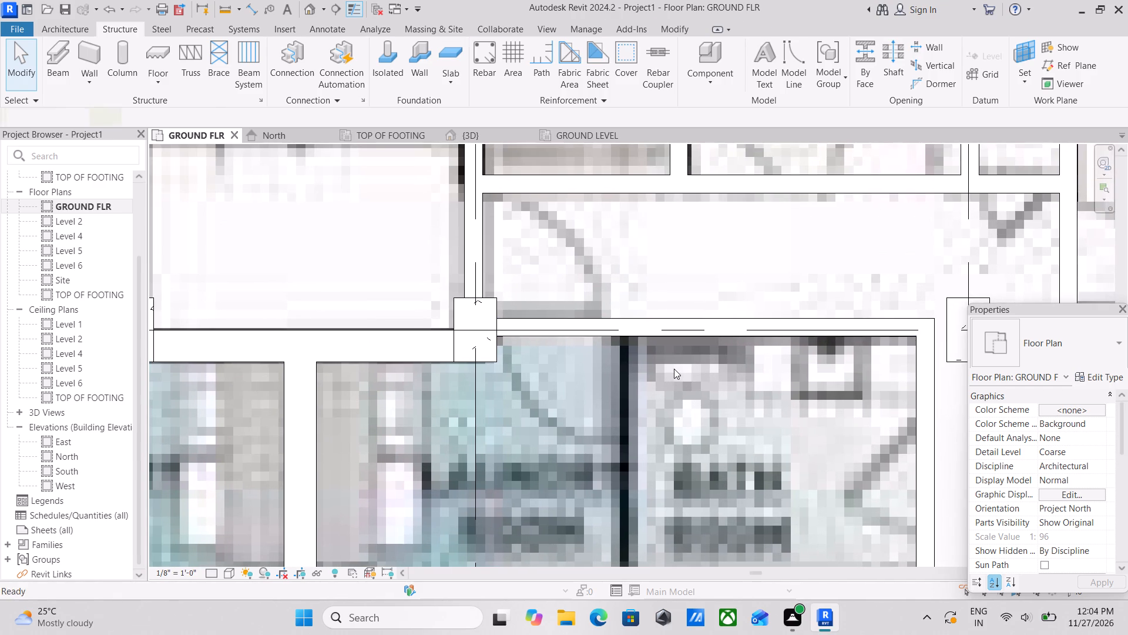
{"action": "scroll", "coordinate": [651, 358], "scroll_direction": "up", "scroll_amount": 3}
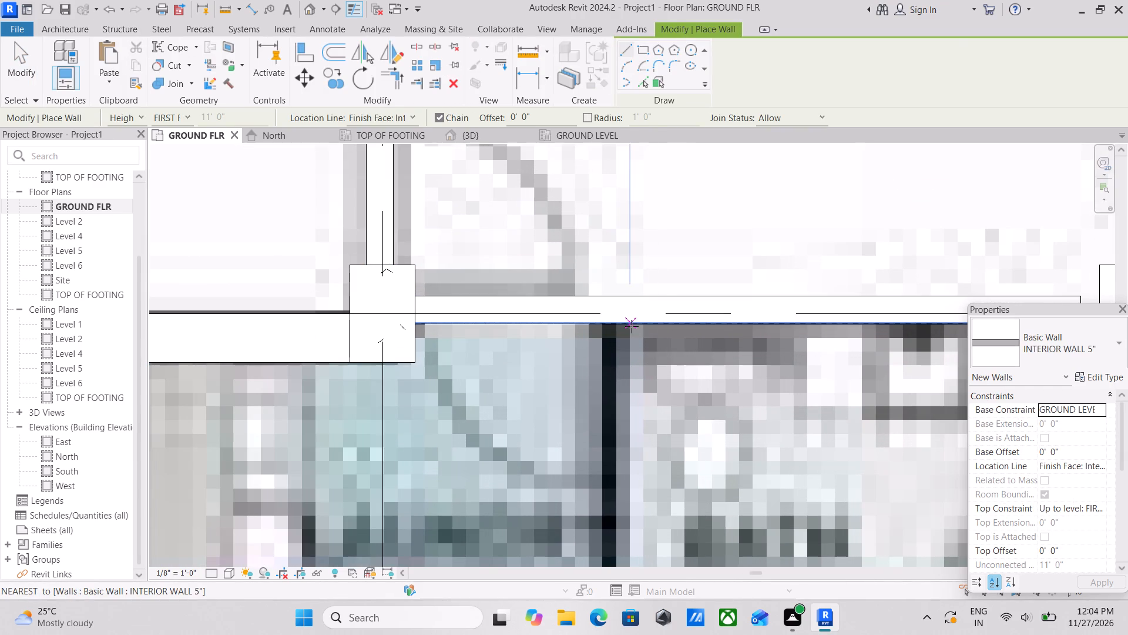
{"action": "left_click", "coordinate": [632, 326]}
{"action": "middle_click_drag", "start_coordinate": [617, 425], "coordinate": [639, 267]}
{"action": "key", "text": "space"}
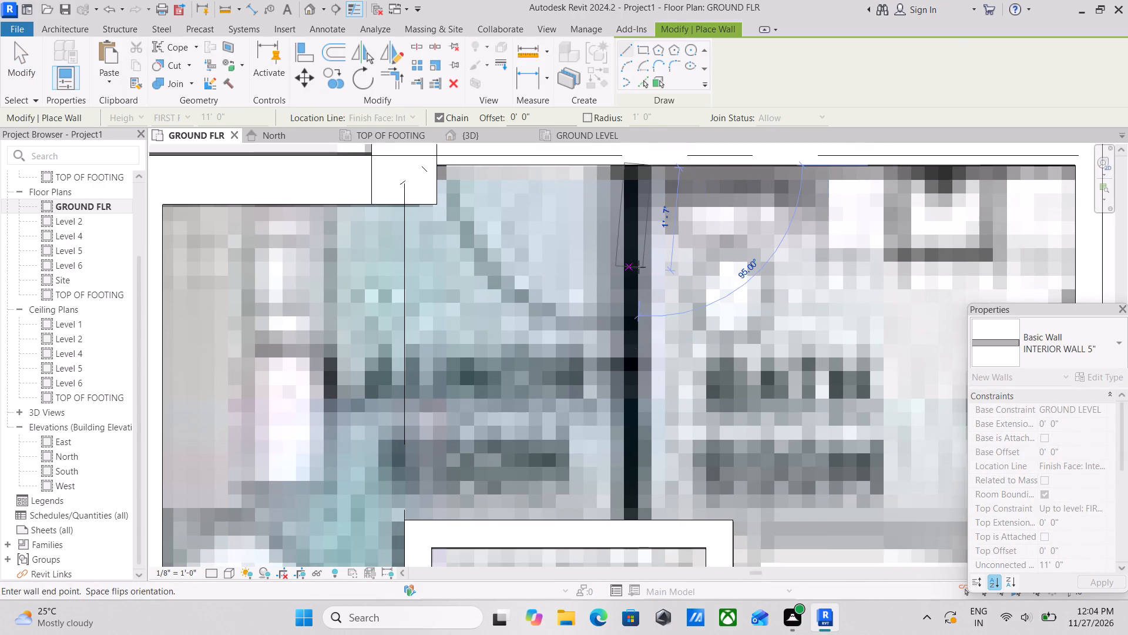
{"action": "middle_click_drag", "start_coordinate": [660, 333], "coordinate": [656, 242]}
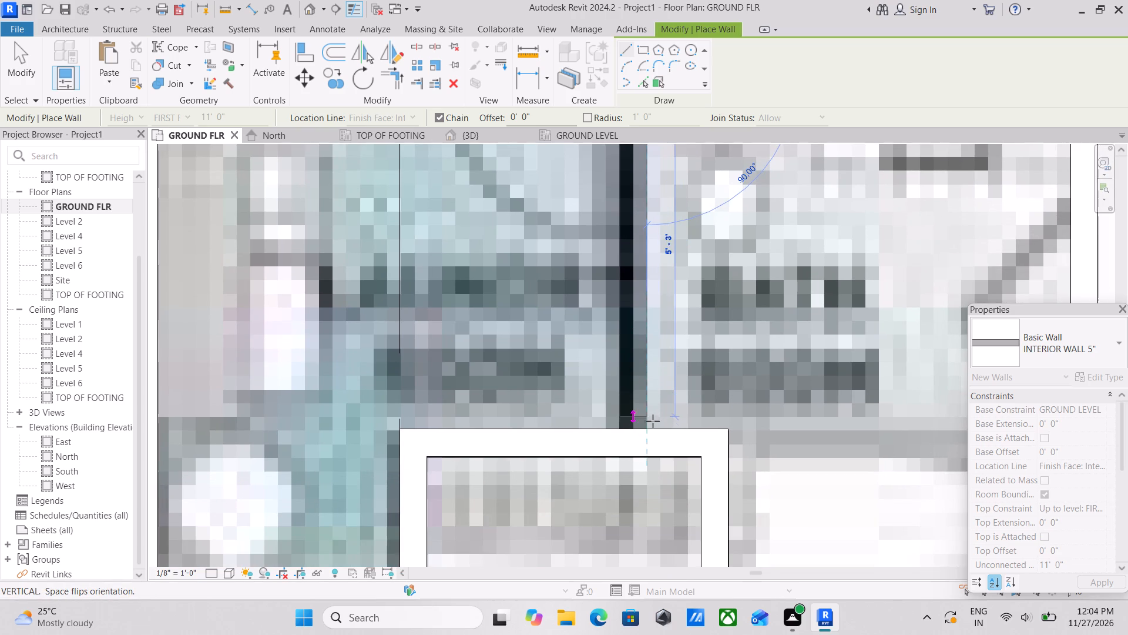
{"action": "left_click", "coordinate": [647, 426]}
{"action": "key", "text": "Escape"}
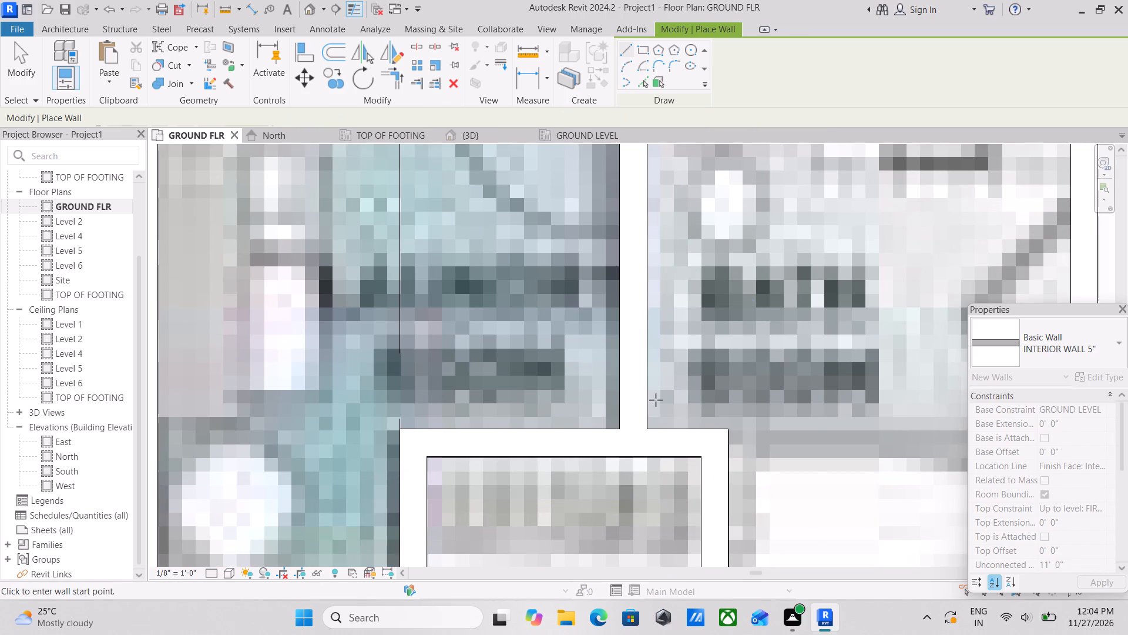
Draw an INTERIOR WALL 5" wall along grid 3 on the south stair's west side, from the column south to the exterior wall.
{"action": "scroll", "coordinate": [656, 400], "scroll_direction": "down", "scroll_amount": 9}
{"action": "scroll", "coordinate": [508, 408], "scroll_direction": "down", "scroll_amount": 1}
{"action": "middle_click_drag", "start_coordinate": [515, 407], "coordinate": [700, 389]}
{"action": "middle_click_drag", "start_coordinate": [542, 369], "coordinate": [704, 300]}
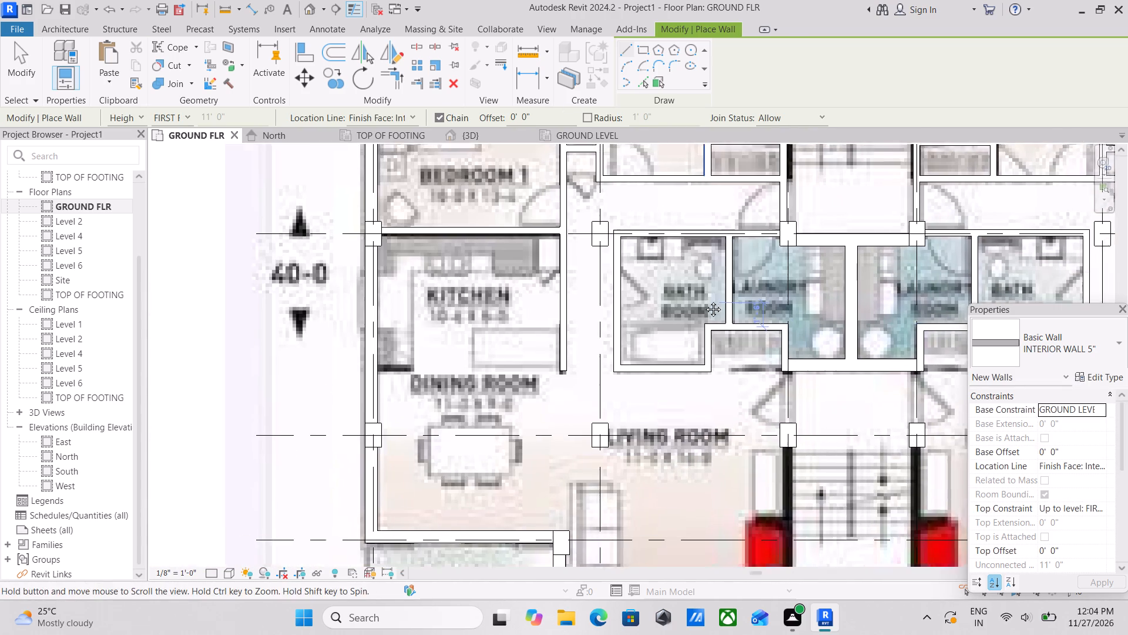
{"action": "middle_click_drag", "start_coordinate": [704, 300], "coordinate": [706, 298]}
{"action": "scroll", "coordinate": [700, 293], "scroll_direction": "down", "scroll_amount": 3}
{"action": "middle_click_drag", "start_coordinate": [722, 370], "coordinate": [639, 265]}
{"action": "scroll", "coordinate": [727, 417], "scroll_direction": "up", "scroll_amount": 3}
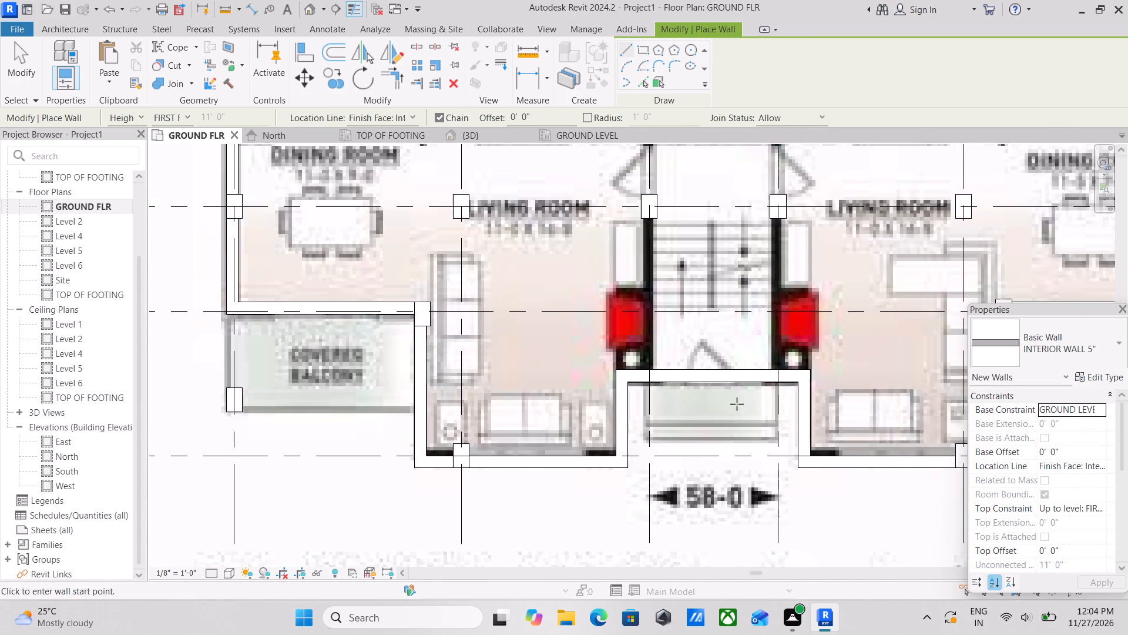
{"action": "scroll", "coordinate": [773, 272], "scroll_direction": "up", "scroll_amount": 4}
{"action": "middle_click_drag", "start_coordinate": [771, 316], "coordinate": [770, 350]}
{"action": "middle_click_drag", "start_coordinate": [781, 324], "coordinate": [786, 447]}
{"action": "scroll", "coordinate": [626, 355], "scroll_direction": "up", "scroll_amount": 2}
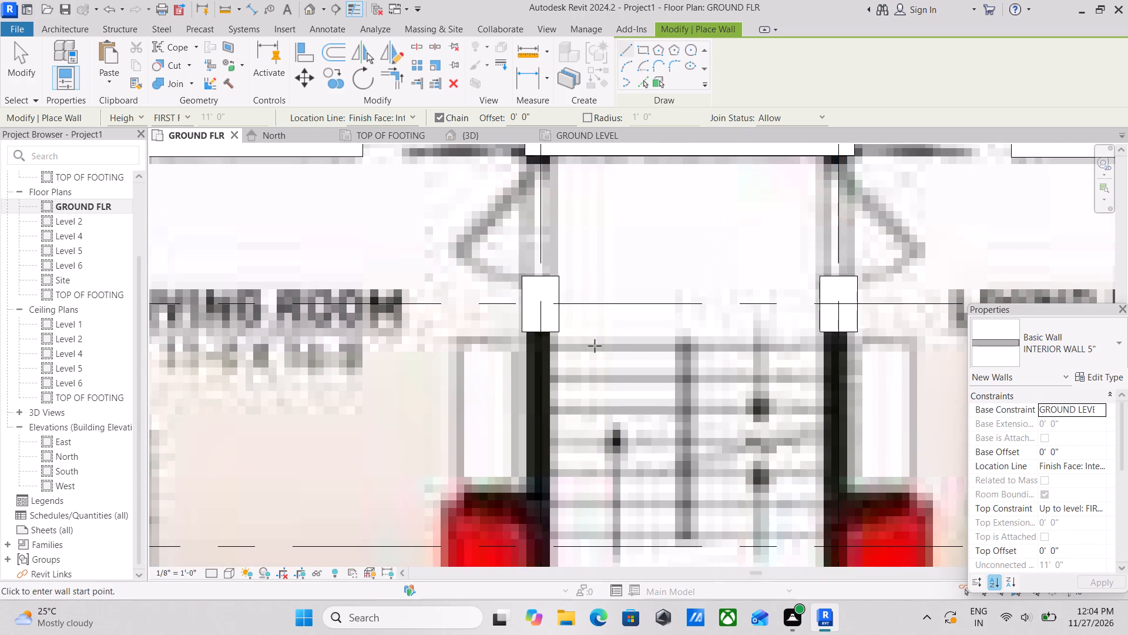
{"action": "scroll", "coordinate": [527, 342], "scroll_direction": "up", "scroll_amount": 2}
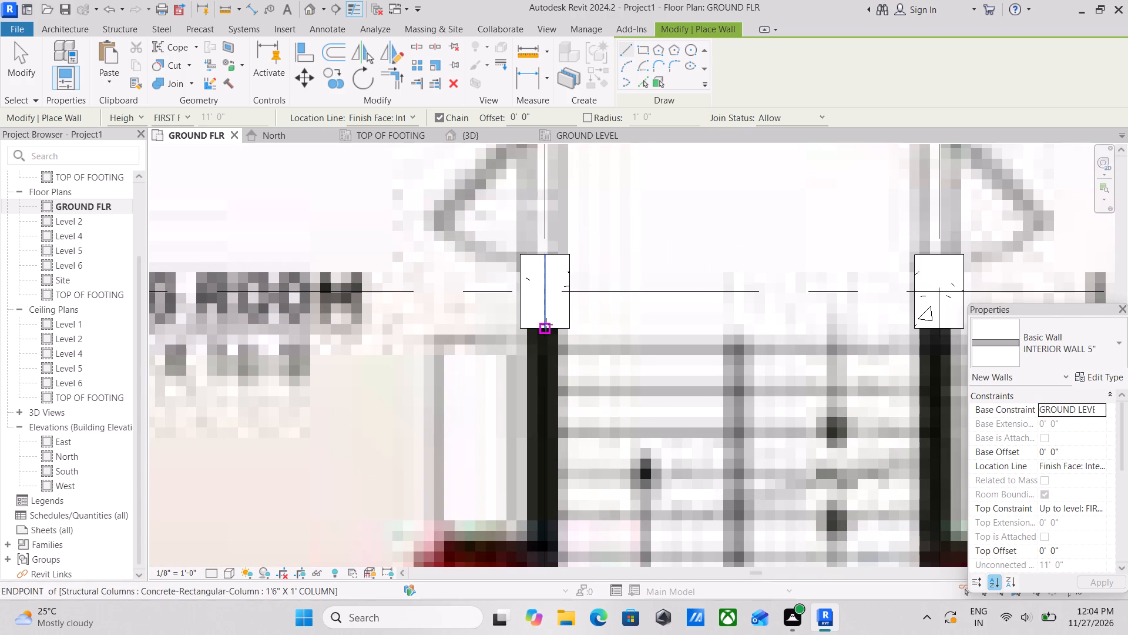
{"action": "left_click", "coordinate": [546, 325]}
{"action": "middle_click_drag", "start_coordinate": [544, 412], "coordinate": [572, 276]}
{"action": "key", "text": "space"}
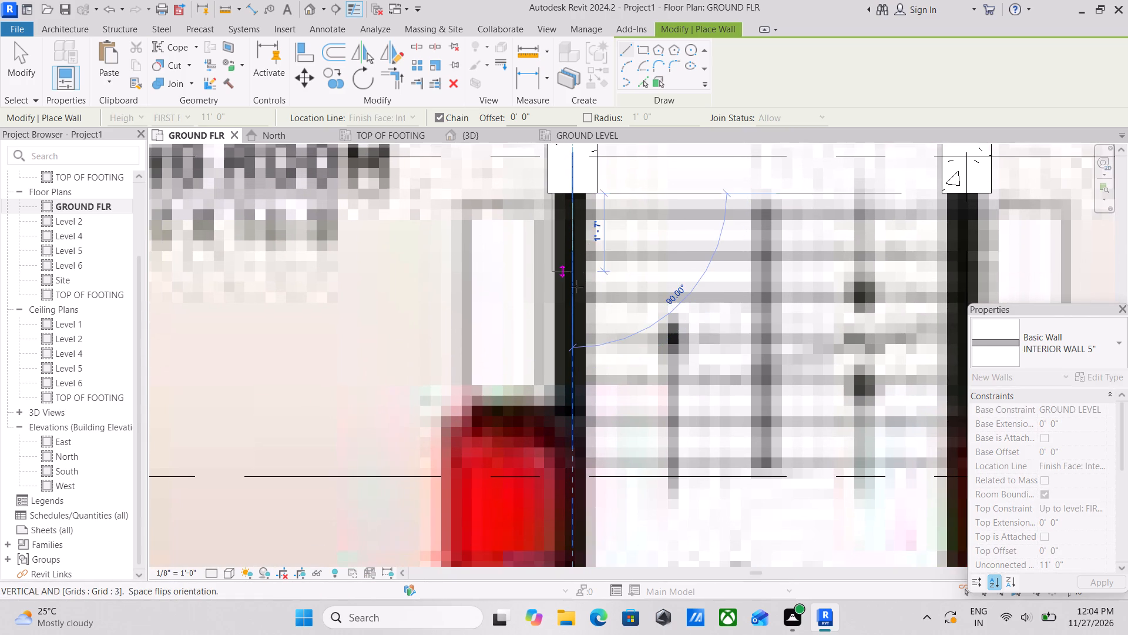
{"action": "middle_click_drag", "start_coordinate": [588, 371], "coordinate": [573, 219]}
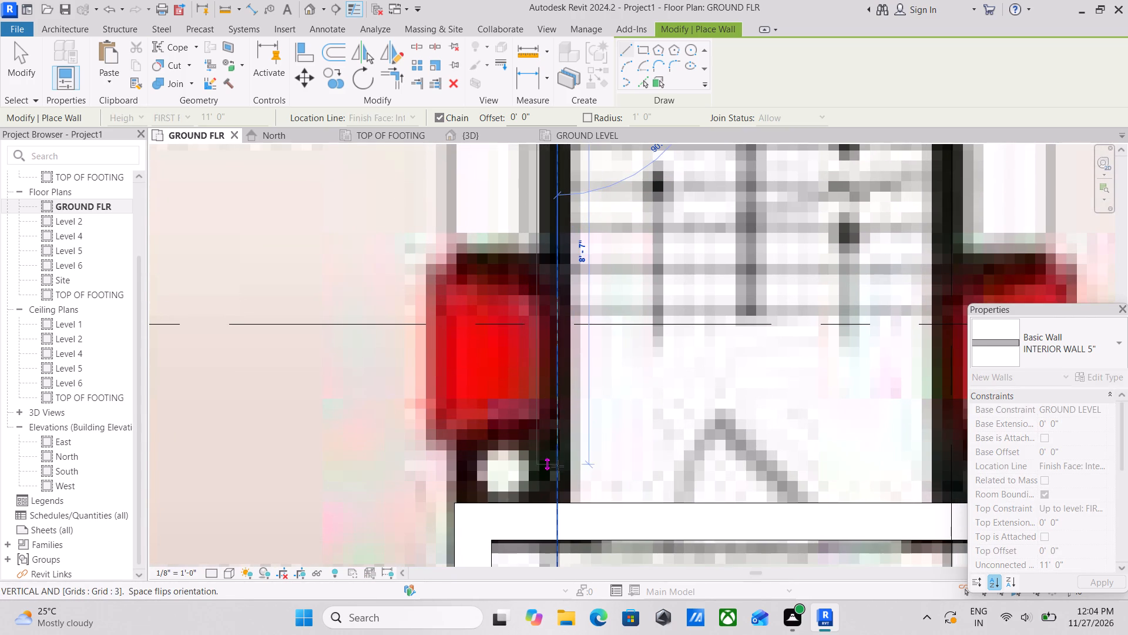
{"action": "left_click", "coordinate": [562, 500]}
{"action": "key", "text": "Escape"}
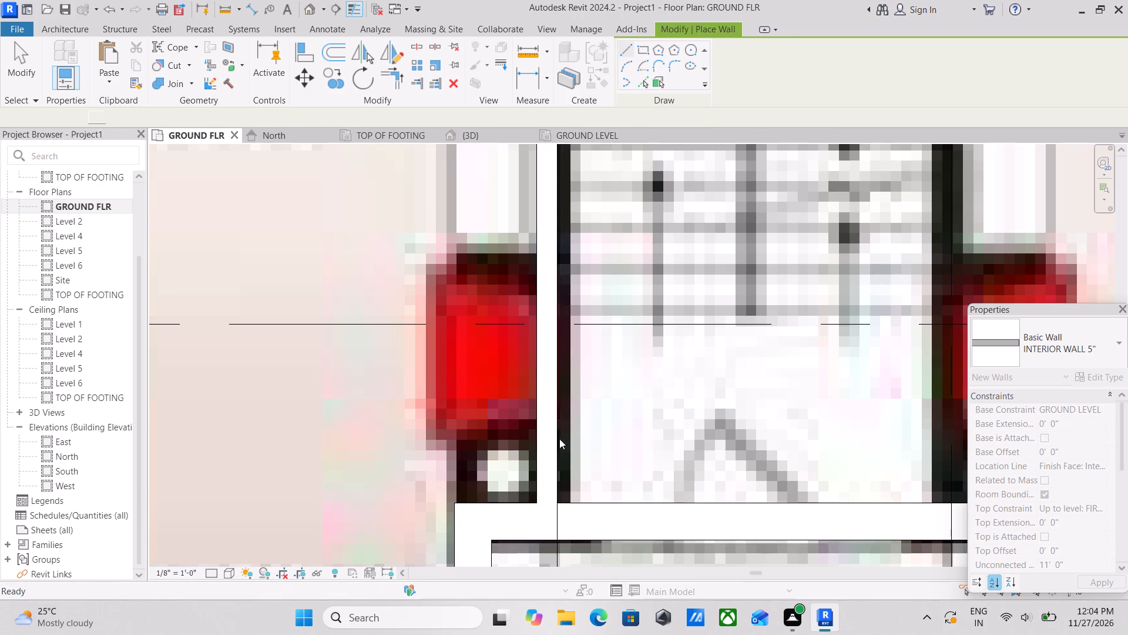
Draw an INTERIOR WALL 5" wall along grid 4 on the south stair's east side, from the column south to the exterior wall.
{"action": "scroll", "coordinate": [559, 439], "scroll_direction": "down", "scroll_amount": 5}
{"action": "scroll", "coordinate": [730, 367], "scroll_direction": "down", "scroll_amount": 1}
{"action": "middle_click_drag", "start_coordinate": [730, 367], "coordinate": [655, 366]}
{"action": "middle_click_drag", "start_coordinate": [705, 263], "coordinate": [654, 323]}
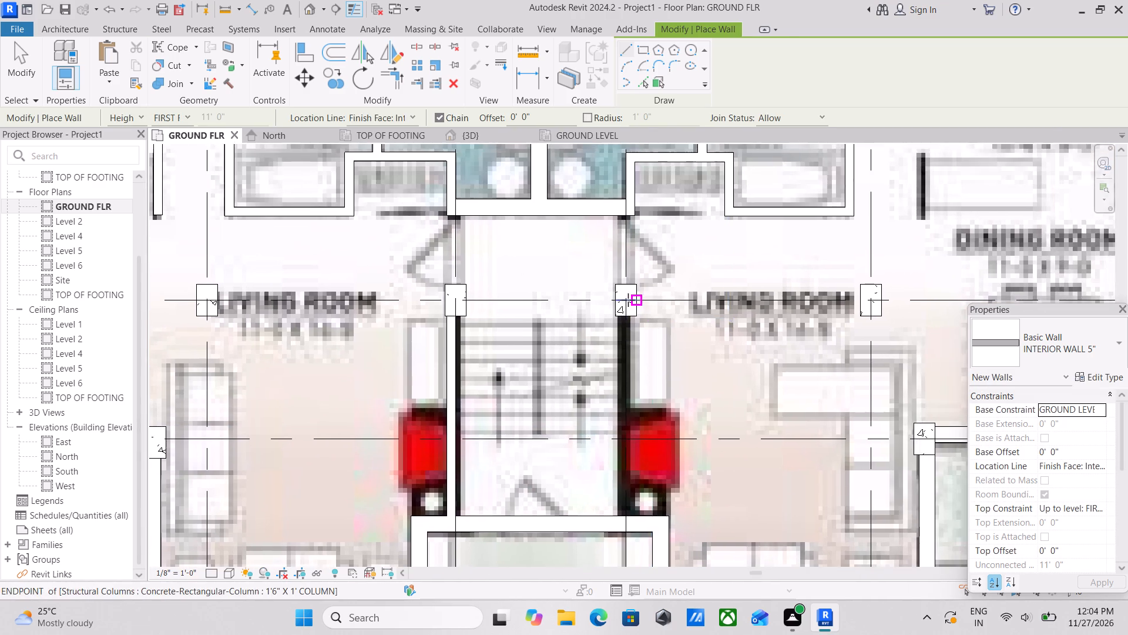
{"action": "scroll", "coordinate": [626, 300], "scroll_direction": "up", "scroll_amount": 8}
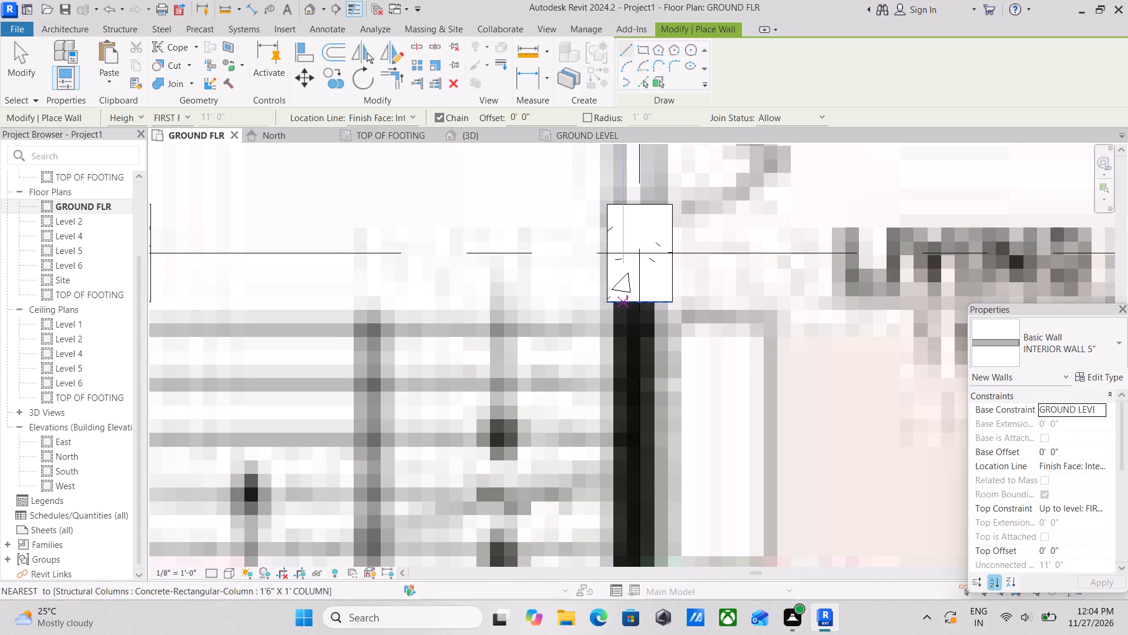
{"action": "left_click", "coordinate": [638, 299]}
{"action": "middle_click_drag", "start_coordinate": [629, 402], "coordinate": [667, 278]}
{"action": "scroll", "coordinate": [679, 412], "scroll_direction": "down", "scroll_amount": 1}
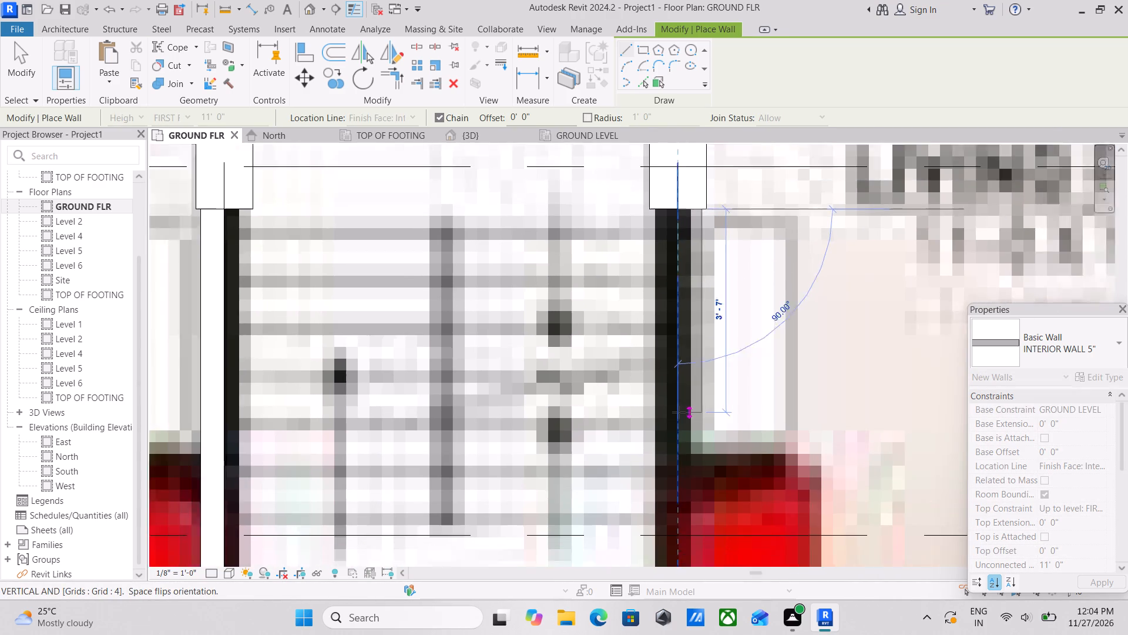
{"action": "scroll", "coordinate": [679, 412], "scroll_direction": "down", "scroll_amount": 4}
{"action": "middle_click_drag", "start_coordinate": [679, 412], "coordinate": [686, 272]}
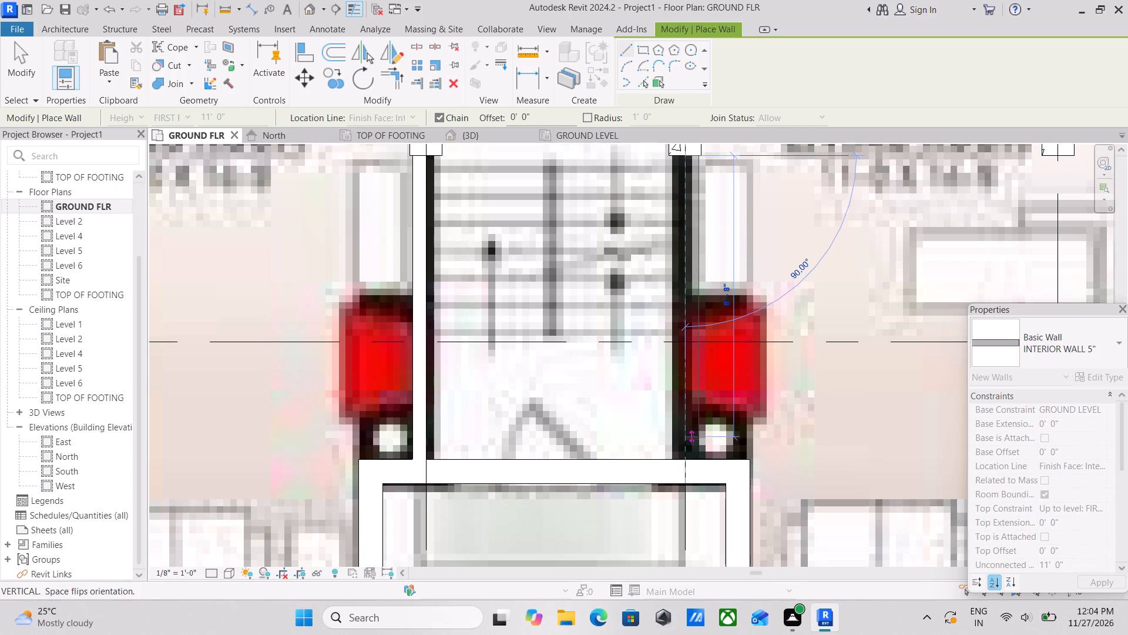
{"action": "left_click", "coordinate": [691, 457]}
{"action": "key", "text": "Escape"}
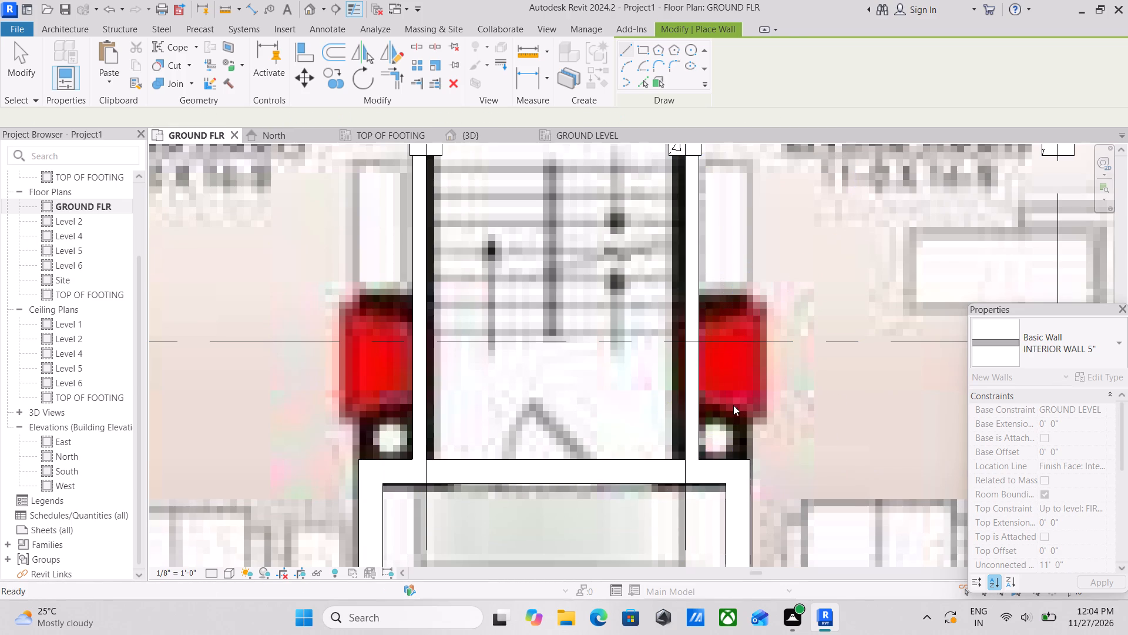
{"action": "scroll", "coordinate": [529, 251], "scroll_direction": "down", "scroll_amount": 3}
{"action": "middle_click_drag", "start_coordinate": [517, 261], "coordinate": [549, 322]}
{"action": "key", "text": "Escape"}
{"action": "key", "text": "Escape"}
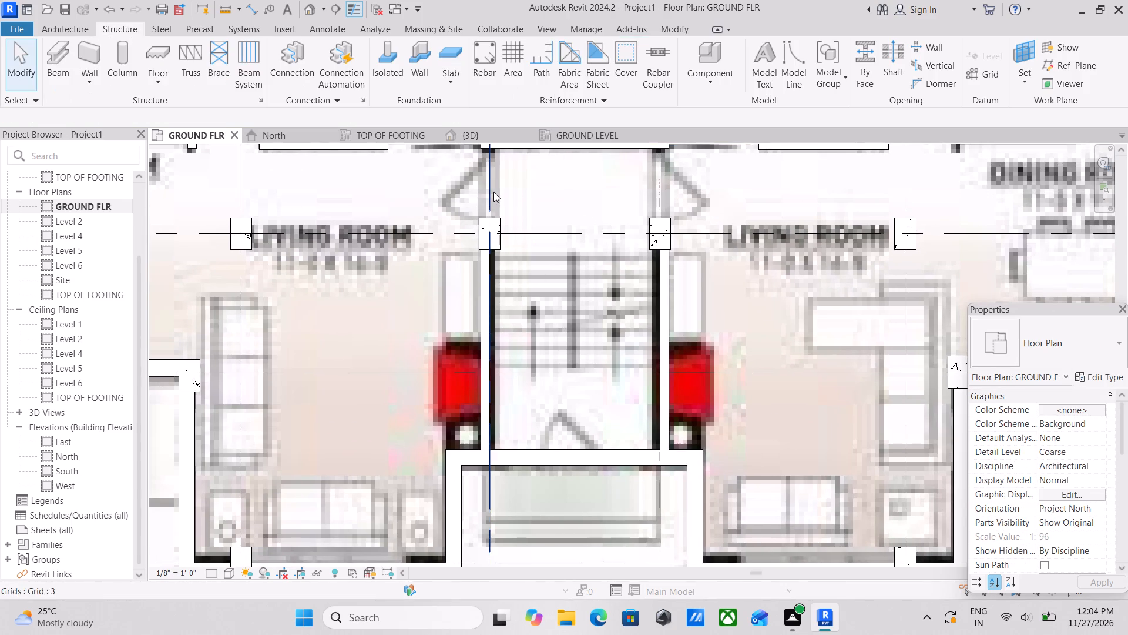
{"action": "scroll", "coordinate": [493, 192], "scroll_direction": "up", "scroll_amount": 2}
{"action": "key", "text": "Escape"}
{"action": "key", "text": "Escape"}
{"action": "key", "text": "Escape"}
{"action": "key", "text": "Escape"}
{"action": "key", "text": "Escape"}
Review the wall layout over the whole ground floor plan, including the west Bedroom 1 and Bedroom 2 area.
{"action": "middle_click_drag", "start_coordinate": [537, 307], "coordinate": [555, 269]}
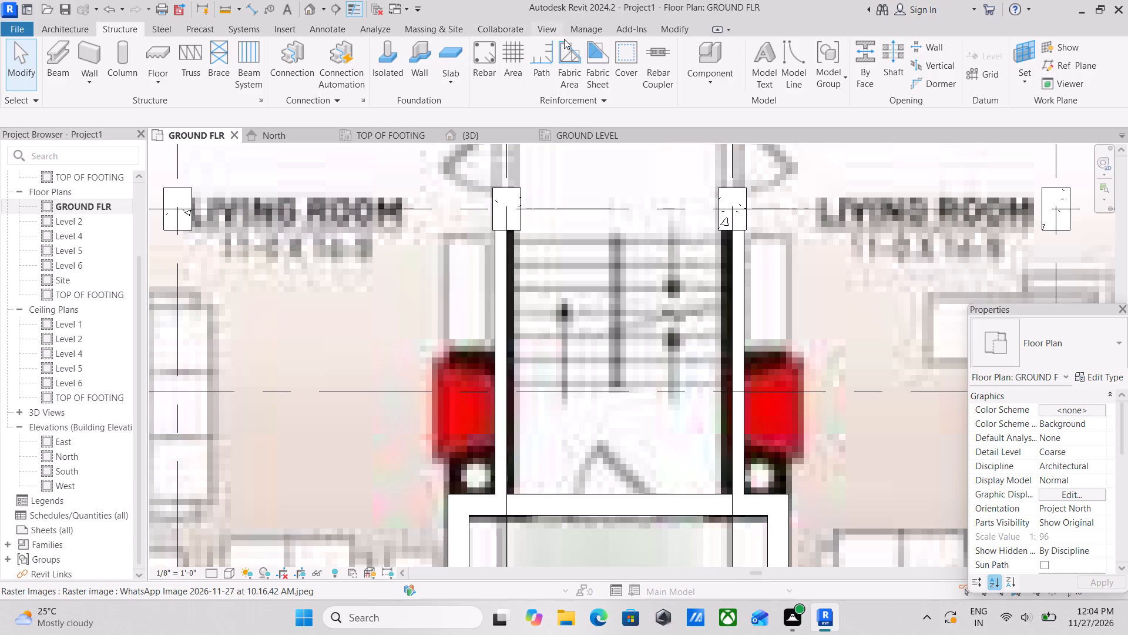
{"action": "scroll", "coordinate": [594, 275], "scroll_direction": "down", "scroll_amount": 7}
{"action": "middle_click_drag", "start_coordinate": [594, 274], "coordinate": [659, 335]}
{"action": "scroll", "coordinate": [484, 268], "scroll_direction": "down", "scroll_amount": 1}
{"action": "middle_click_drag", "start_coordinate": [484, 268], "coordinate": [536, 369]}
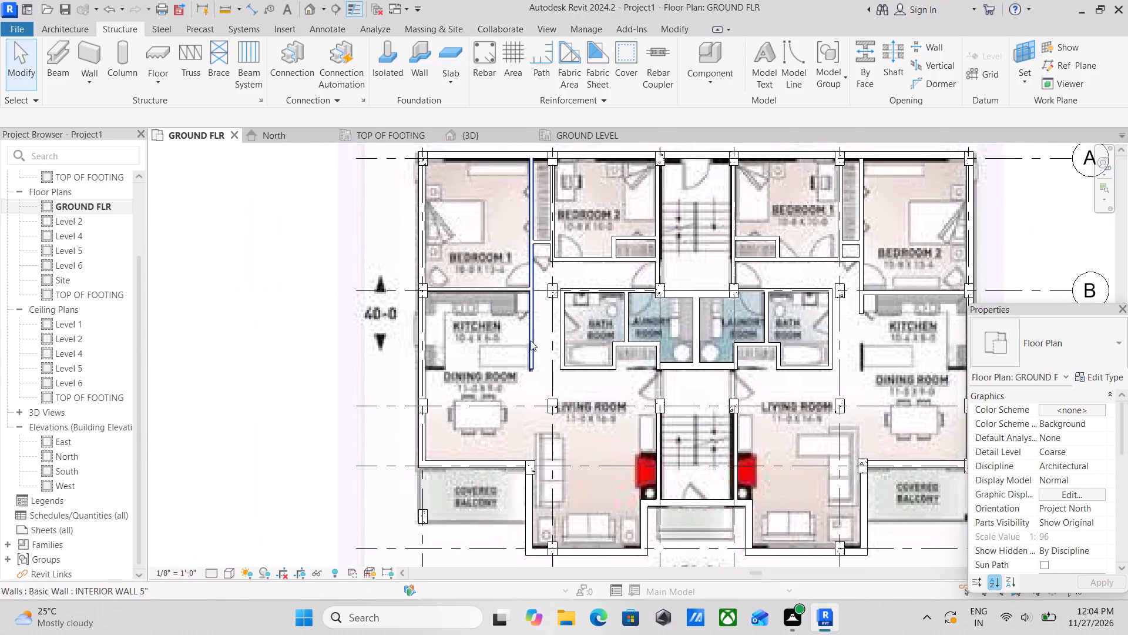
{"action": "middle_click_drag", "start_coordinate": [542, 298], "coordinate": [538, 332]}
{"action": "middle_click_drag", "start_coordinate": [689, 265], "coordinate": [640, 273]}
{"action": "scroll", "coordinate": [435, 293], "scroll_direction": "up", "scroll_amount": 3}
{"action": "scroll", "coordinate": [501, 234], "scroll_direction": "up", "scroll_amount": 3}
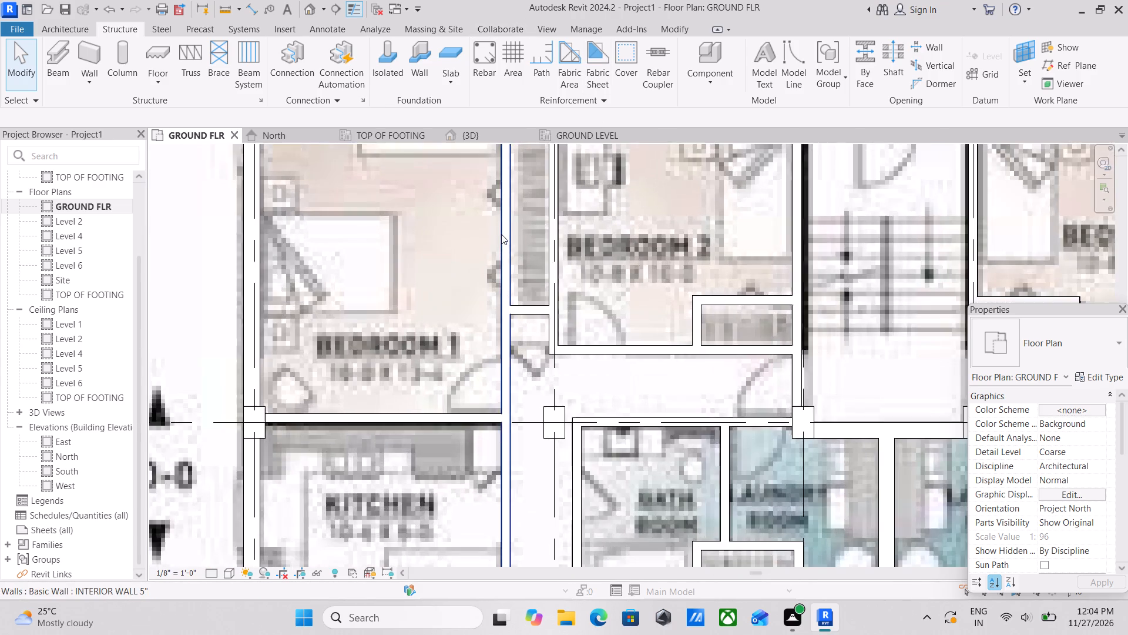
Examine the walls around the northwest Bedroom 1, Bedroom 2, their closets and the north stair against the reference plan.
{"action": "scroll", "coordinate": [509, 232], "scroll_direction": "down", "scroll_amount": 2}
{"action": "middle_click_drag", "start_coordinate": [512, 232], "coordinate": [505, 283]}
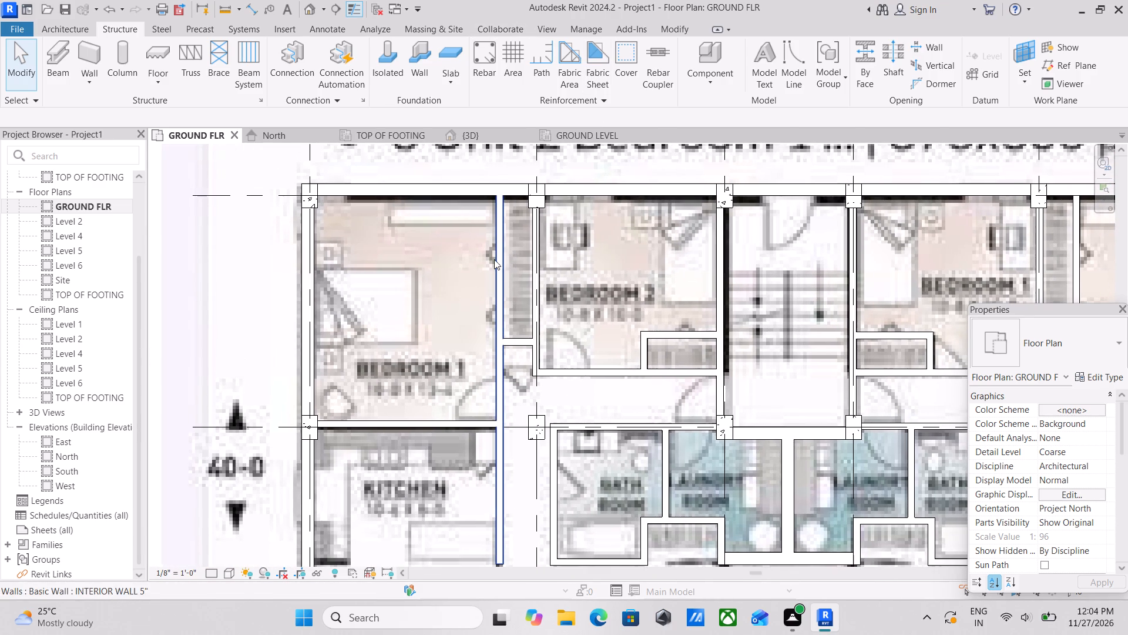
{"action": "scroll", "coordinate": [486, 290], "scroll_direction": "up", "scroll_amount": 2}
{"action": "scroll", "coordinate": [521, 249], "scroll_direction": "down", "scroll_amount": 3}
{"action": "middle_click_drag", "start_coordinate": [636, 302], "coordinate": [580, 313]}
{"action": "scroll", "coordinate": [560, 309], "scroll_direction": "up", "scroll_amount": 3}
{"action": "middle_click_drag", "start_coordinate": [555, 309], "coordinate": [662, 273]}
{"action": "middle_click_drag", "start_coordinate": [512, 287], "coordinate": [559, 329]}
{"action": "scroll", "coordinate": [663, 349], "scroll_direction": "up", "scroll_amount": 1}
{"action": "middle_click_drag", "start_coordinate": [669, 351], "coordinate": [692, 320]}
{"action": "scroll", "coordinate": [696, 313], "scroll_direction": "down", "scroll_amount": 2}
{"action": "middle_click_drag", "start_coordinate": [696, 313], "coordinate": [697, 357]}
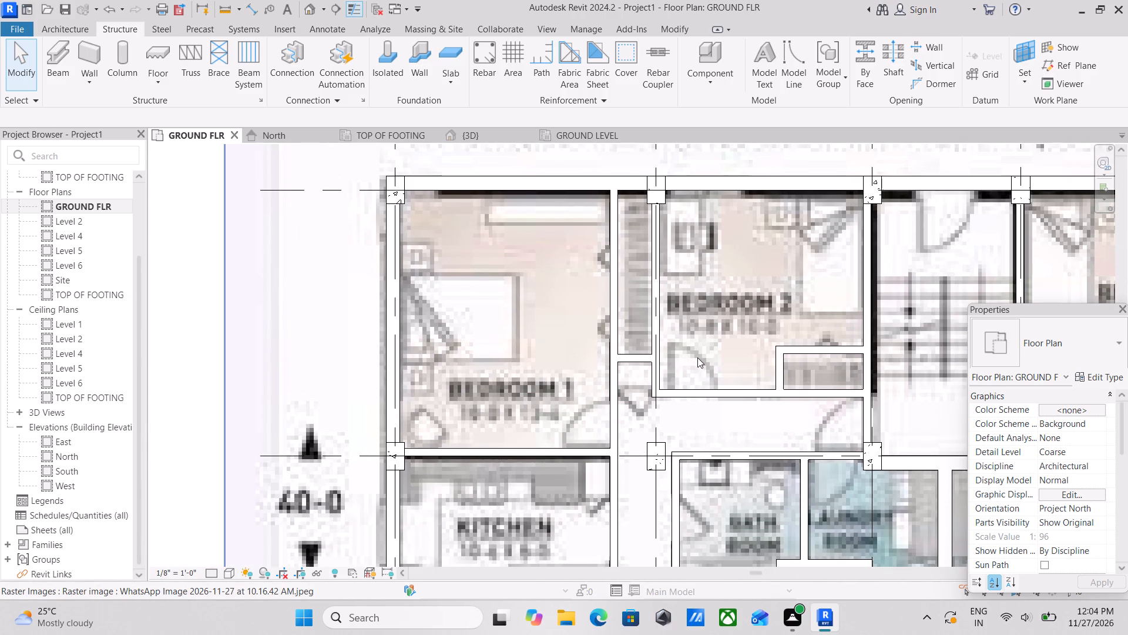
{"action": "scroll", "coordinate": [697, 357], "scroll_direction": "up", "scroll_amount": 1}
{"action": "scroll", "coordinate": [697, 357], "scroll_direction": "down", "scroll_amount": 1}
{"action": "middle_click", "coordinate": [697, 357]}
{"action": "scroll", "coordinate": [697, 357], "scroll_direction": "down", "scroll_amount": 1}
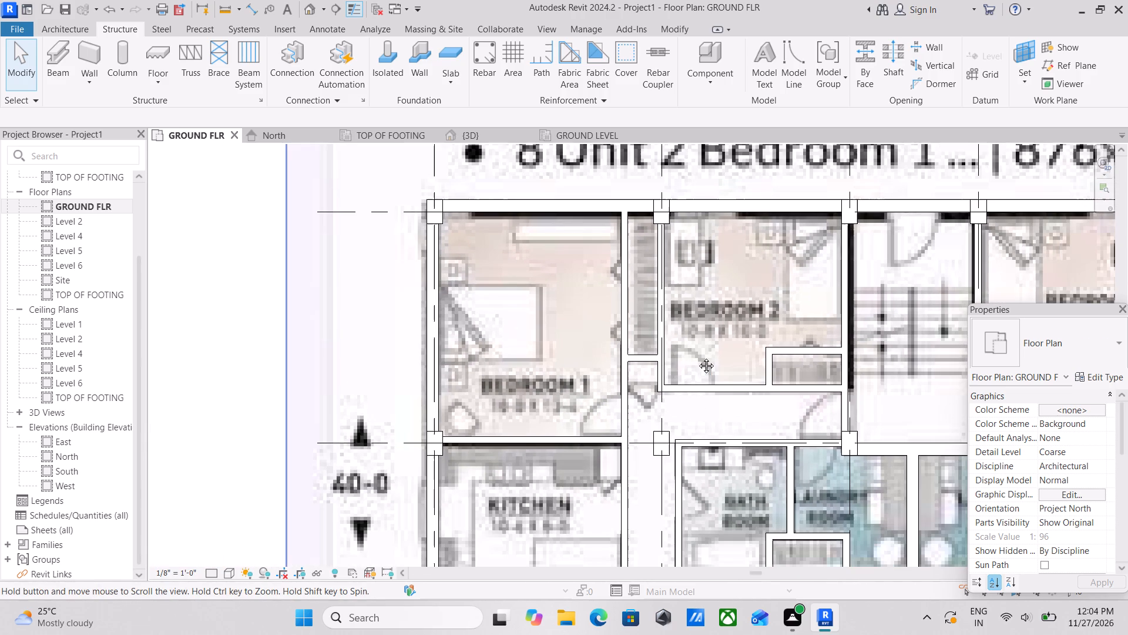
{"action": "scroll", "coordinate": [697, 357], "scroll_direction": "up", "scroll_amount": 3}
{"action": "scroll", "coordinate": [697, 357], "scroll_direction": "down", "scroll_amount": 2}
{"action": "middle_click_drag", "start_coordinate": [697, 357], "coordinate": [700, 377]}
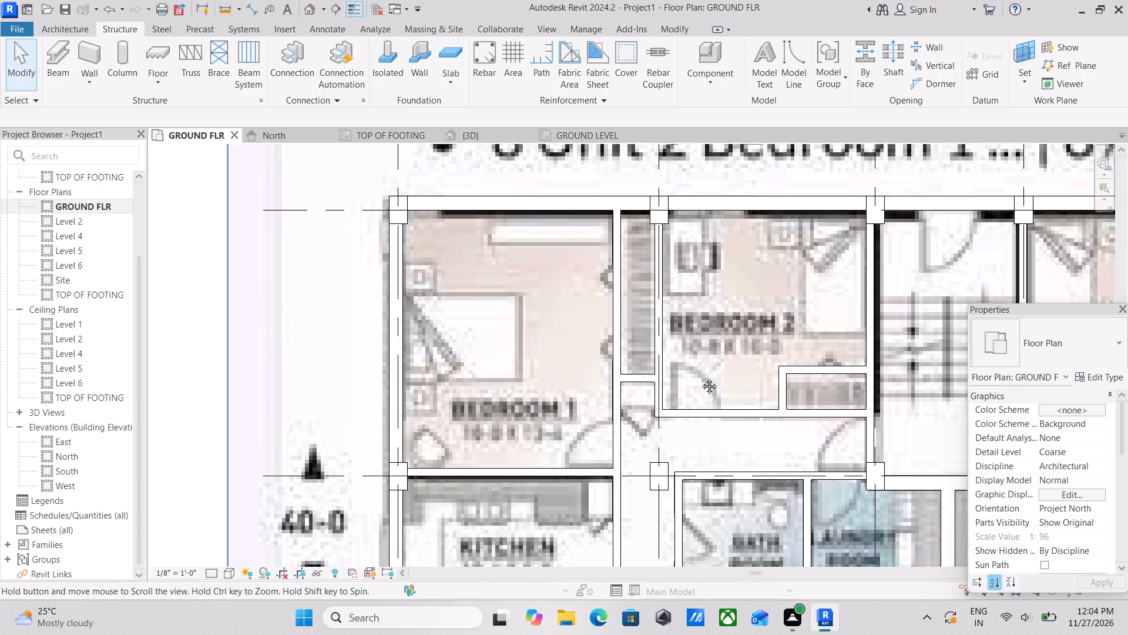
{"action": "middle_click_drag", "start_coordinate": [700, 377], "coordinate": [695, 317]}
{"action": "scroll", "coordinate": [485, 378], "scroll_direction": "up", "scroll_amount": 2}
{"action": "middle_click_drag", "start_coordinate": [558, 325], "coordinate": [387, 357]}
{"action": "middle_click_drag", "start_coordinate": [619, 310], "coordinate": [439, 353]}
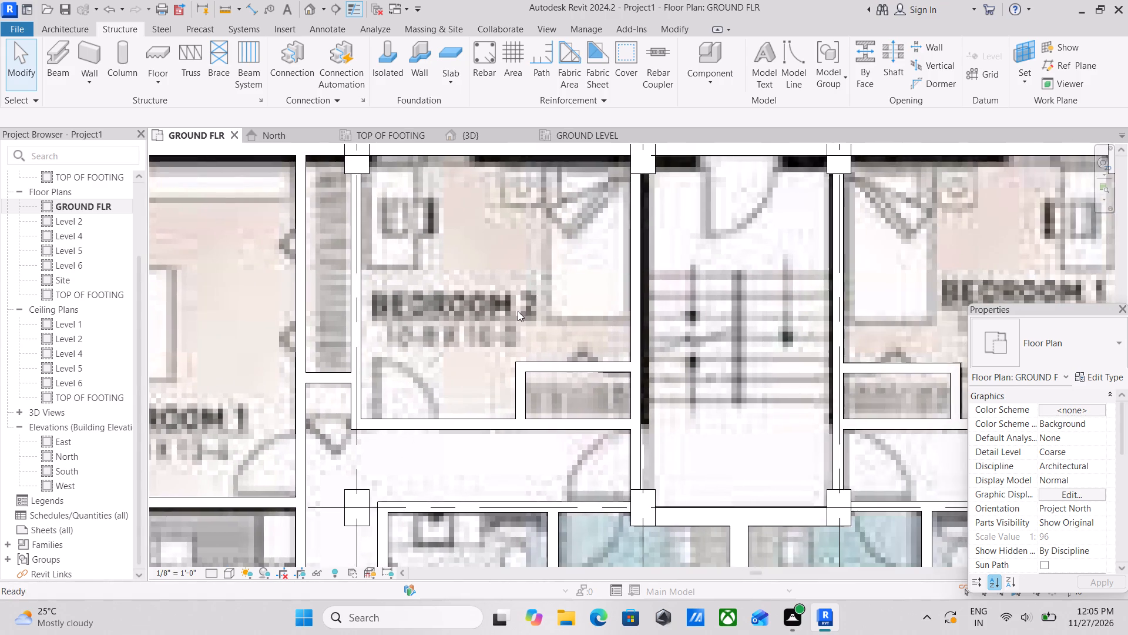
{"action": "scroll", "coordinate": [518, 311], "scroll_direction": "down", "scroll_amount": 3}
{"action": "middle_click_drag", "start_coordinate": [518, 311], "coordinate": [549, 347]}
{"action": "scroll", "coordinate": [538, 320], "scroll_direction": "down", "scroll_amount": 2}
{"action": "middle_click_drag", "start_coordinate": [538, 320], "coordinate": [587, 294]}
{"action": "scroll", "coordinate": [578, 292], "scroll_direction": "up", "scroll_amount": 2}
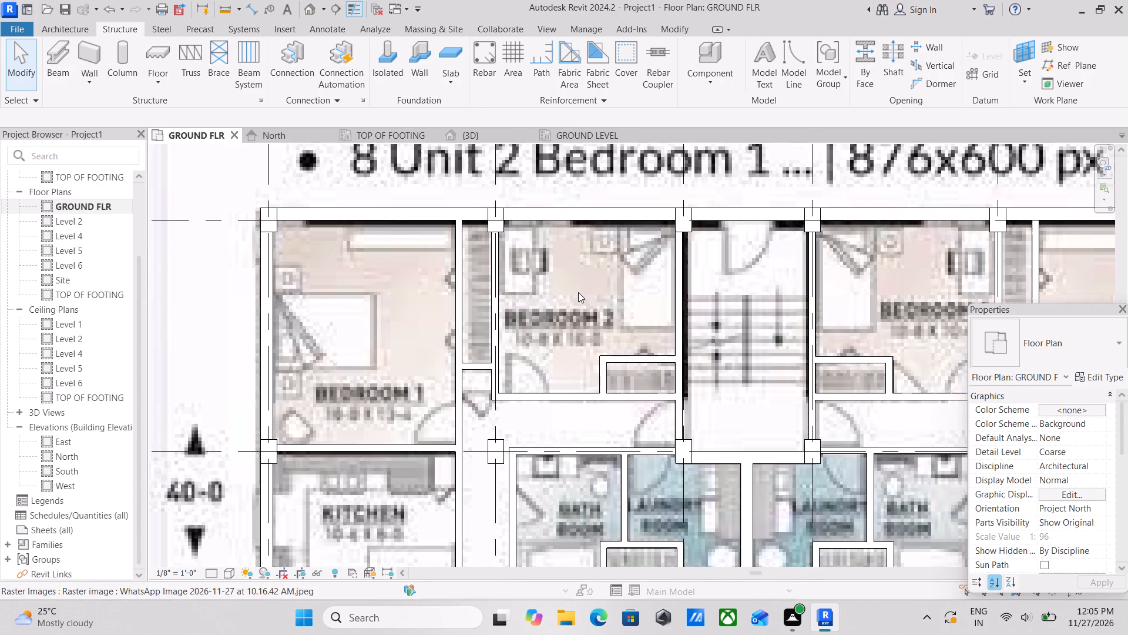
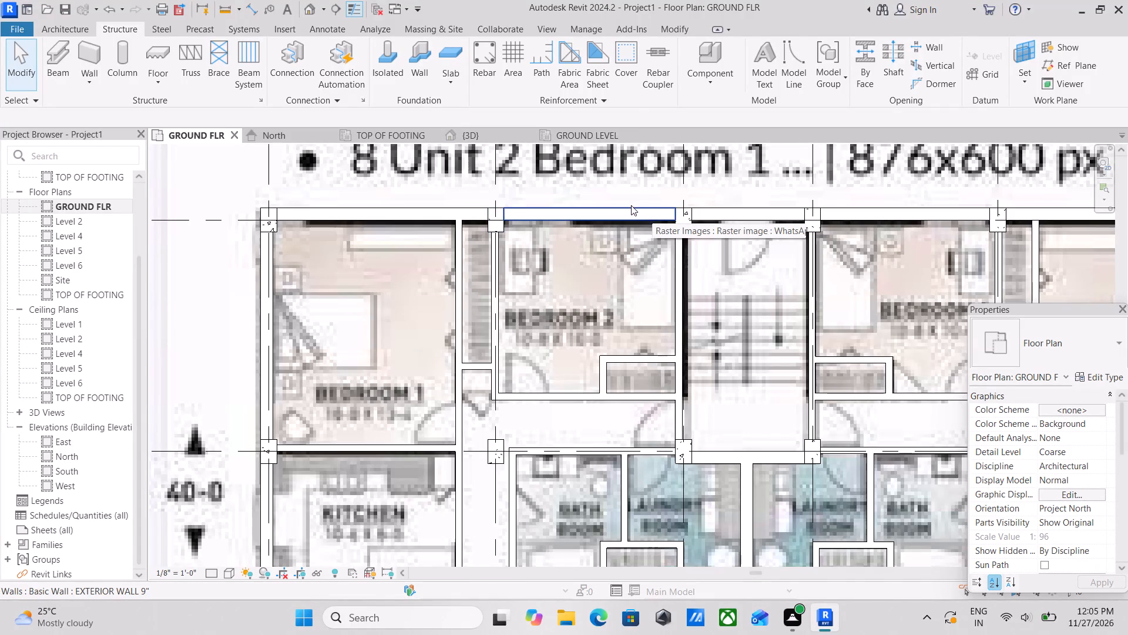
Examine the ground floor walls against the underlay plan image, from the balconies and living rooms up to the bedrooms.
{"action": "scroll", "coordinate": [631, 205], "scroll_direction": "down", "scroll_amount": 5}
{"action": "scroll", "coordinate": [580, 249], "scroll_direction": "down", "scroll_amount": 2}
{"action": "middle_click_drag", "start_coordinate": [580, 272], "coordinate": [552, 174]}
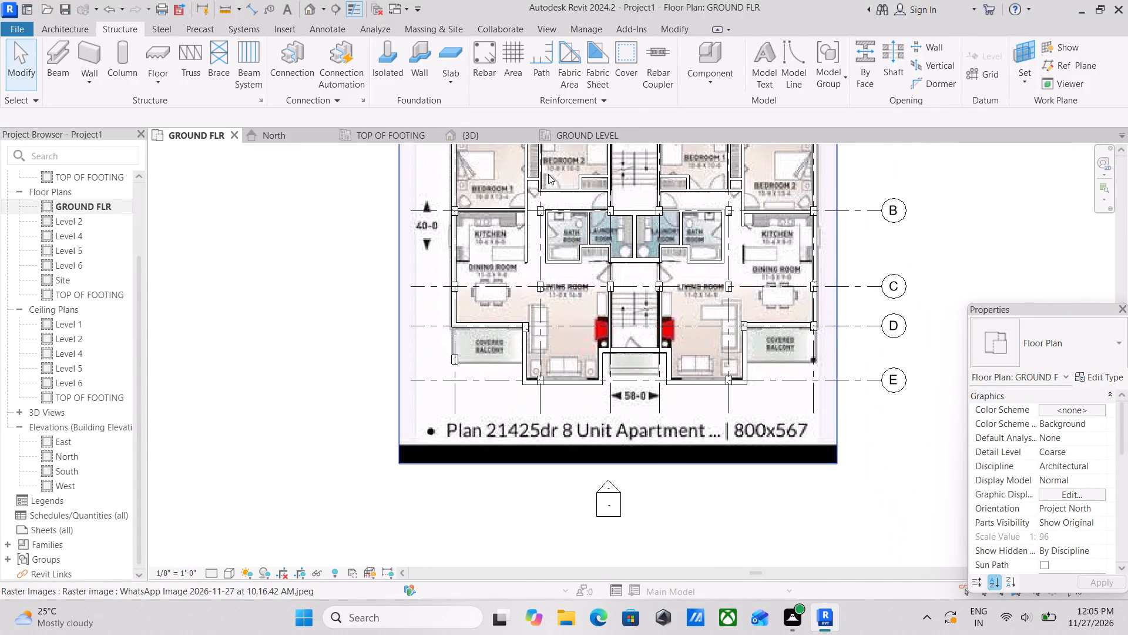
{"action": "scroll", "coordinate": [455, 256], "scroll_direction": "up", "scroll_amount": 2}
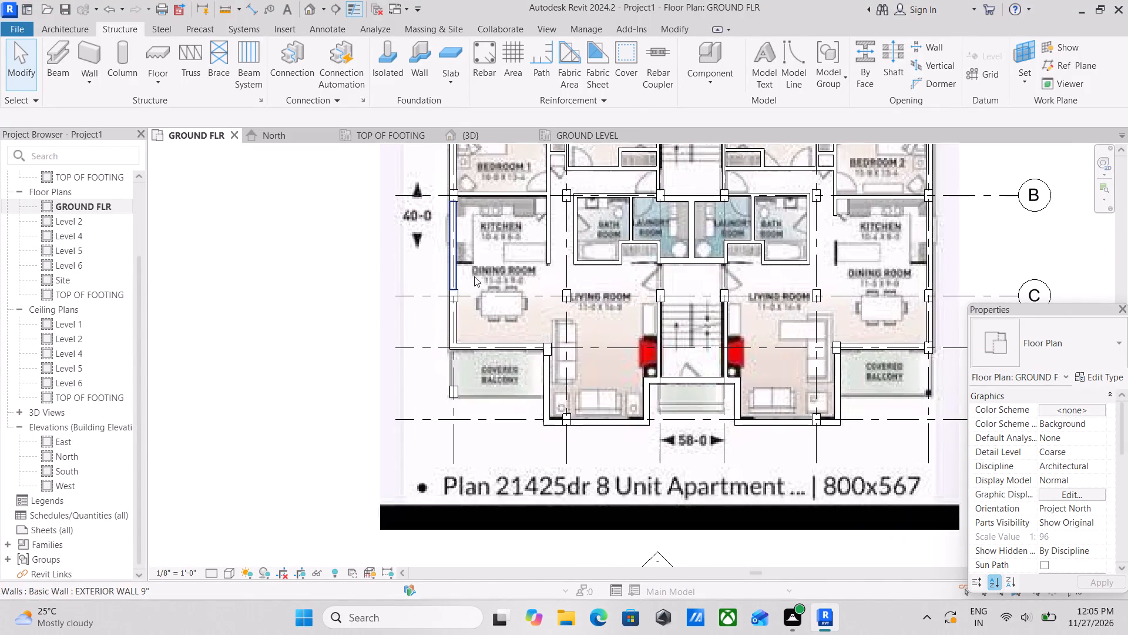
{"action": "scroll", "coordinate": [503, 344], "scroll_direction": "up", "scroll_amount": 3}
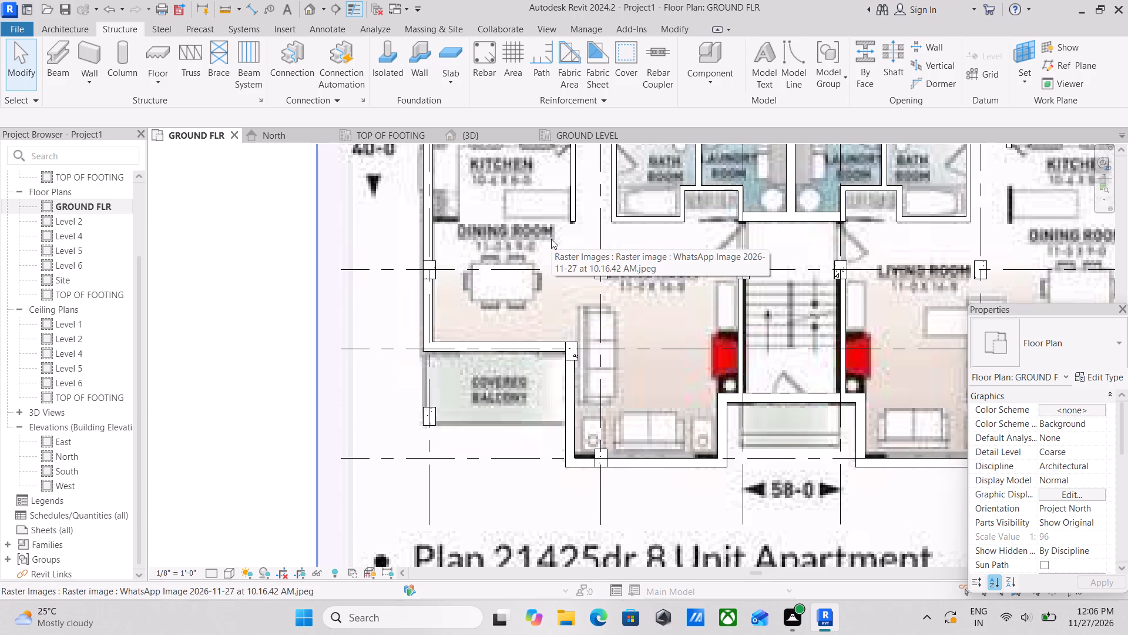
{"action": "scroll", "coordinate": [599, 240], "scroll_direction": "down", "scroll_amount": 2}
{"action": "middle_click_drag", "start_coordinate": [599, 240], "coordinate": [362, 228]}
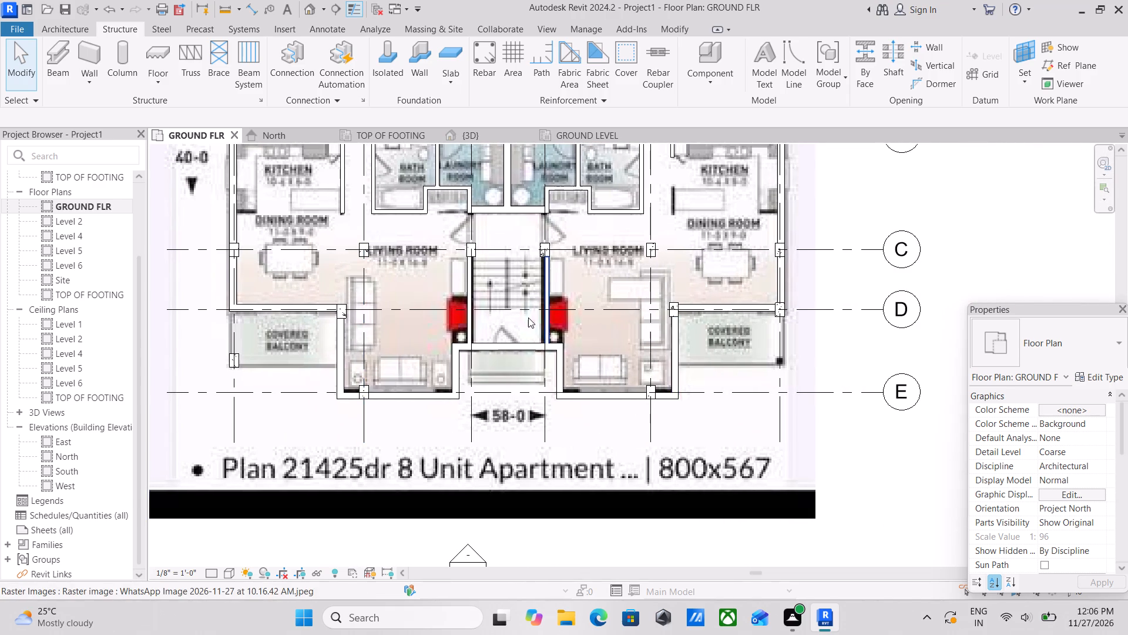
{"action": "scroll", "coordinate": [528, 317], "scroll_direction": "up", "scroll_amount": 2}
{"action": "middle_click_drag", "start_coordinate": [529, 309], "coordinate": [575, 377]}
{"action": "middle_click_drag", "start_coordinate": [568, 316], "coordinate": [593, 415]}
{"action": "scroll", "coordinate": [663, 339], "scroll_direction": "up", "scroll_amount": 1}
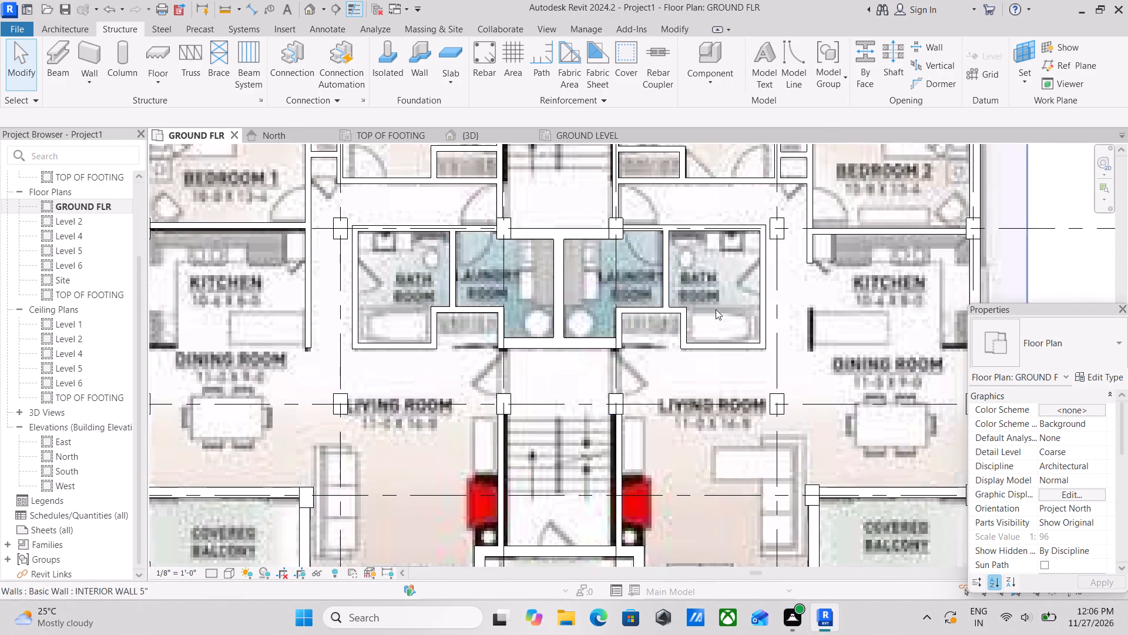
{"action": "scroll", "coordinate": [785, 386], "scroll_direction": "up", "scroll_amount": 2}
{"action": "scroll", "coordinate": [713, 350], "scroll_direction": "down", "scroll_amount": 1}
{"action": "middle_click_drag", "start_coordinate": [712, 351], "coordinate": [718, 449]}
{"action": "middle_click_drag", "start_coordinate": [727, 357], "coordinate": [731, 430]}
{"action": "scroll", "coordinate": [730, 410], "scroll_direction": "up", "scroll_amount": 1}
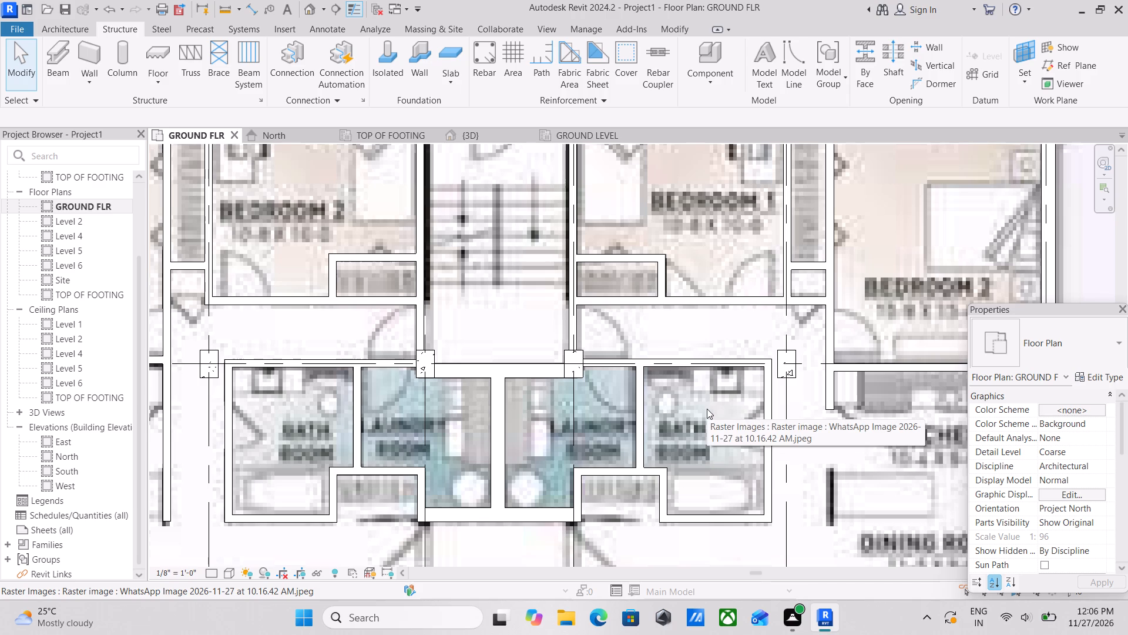
{"action": "scroll", "coordinate": [599, 258], "scroll_direction": "down", "scroll_amount": 4}
{"action": "middle_click_drag", "start_coordinate": [490, 322], "coordinate": [491, 409]}
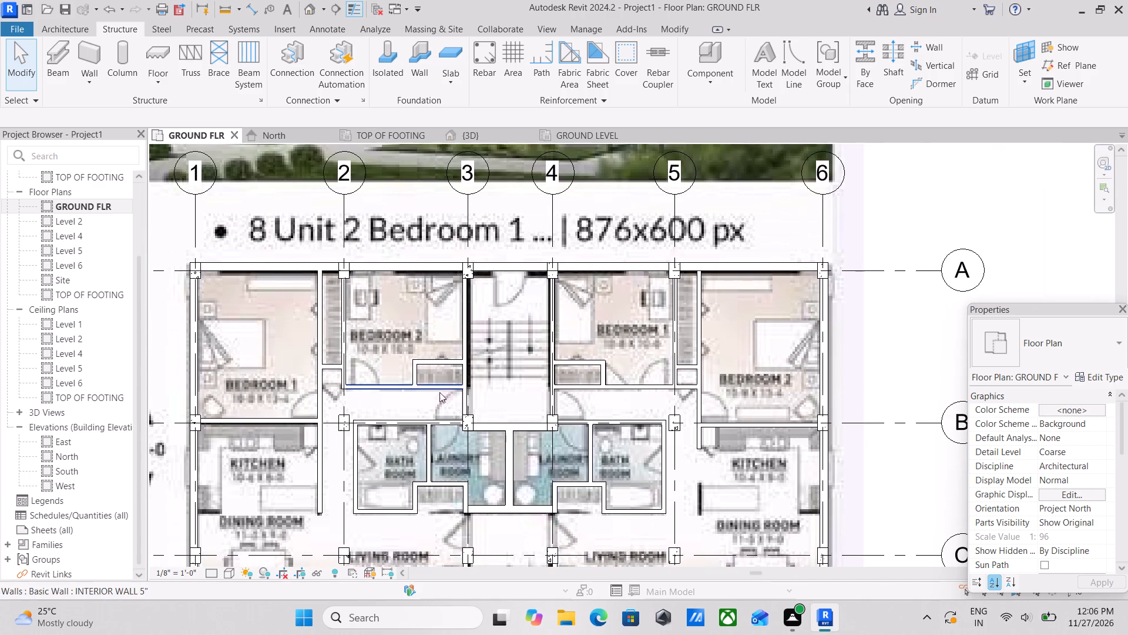
Shorten the 5" interior wall between Bedroom 1 and the closet near grid 2, ending it at the closet's short cross wall.
{"action": "middle_click_drag", "start_coordinate": [368, 392], "coordinate": [492, 400]}
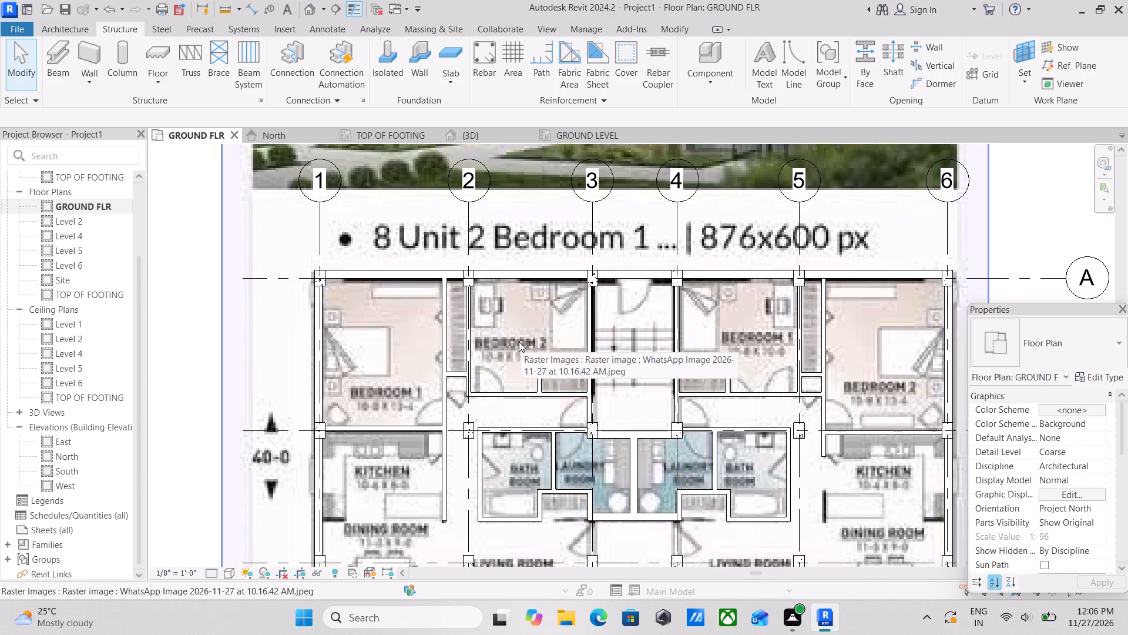
{"action": "scroll", "coordinate": [521, 330], "scroll_direction": "up", "scroll_amount": 3}
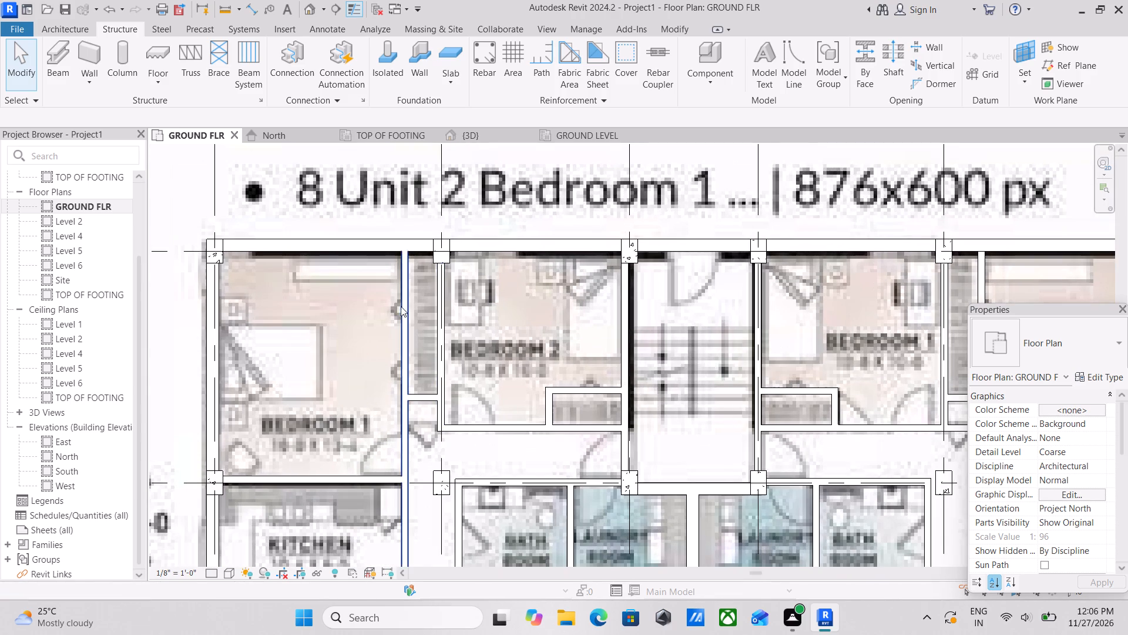
{"action": "left_click", "coordinate": [399, 308]}
{"action": "scroll", "coordinate": [398, 228], "scroll_direction": "up", "scroll_amount": 3}
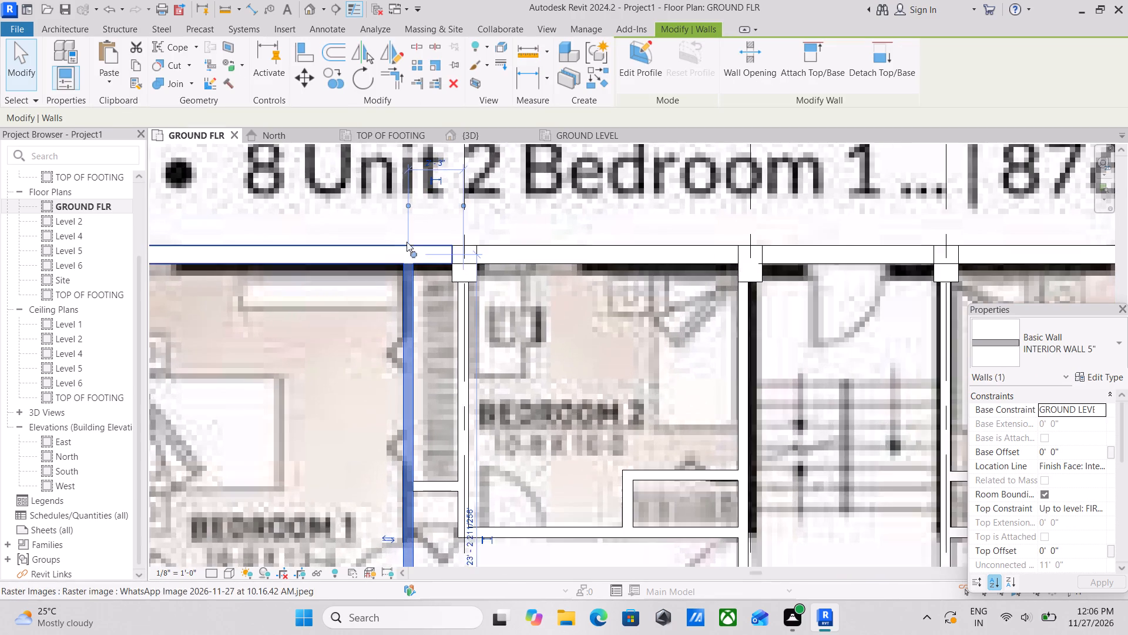
{"action": "scroll", "coordinate": [408, 247], "scroll_direction": "up", "scroll_amount": 2}
{"action": "left_click_drag", "start_coordinate": [415, 255], "coordinate": [411, 374]}
{"action": "middle_click_drag", "start_coordinate": [410, 374], "coordinate": [417, 220]}
{"action": "left_click_drag", "start_coordinate": [423, 216], "coordinate": [422, 226]}
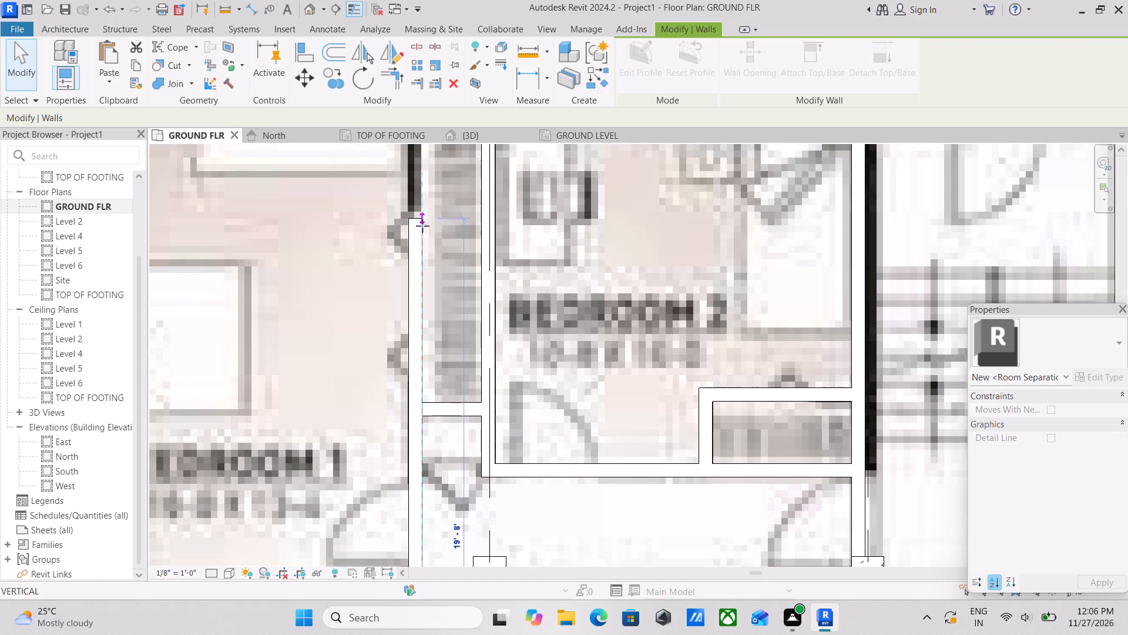
{"action": "left_click_drag", "start_coordinate": [422, 226], "coordinate": [424, 376]}
{"action": "scroll", "coordinate": [429, 360], "scroll_direction": "up", "scroll_amount": 3}
{"action": "middle_click_drag", "start_coordinate": [428, 347], "coordinate": [506, 196]}
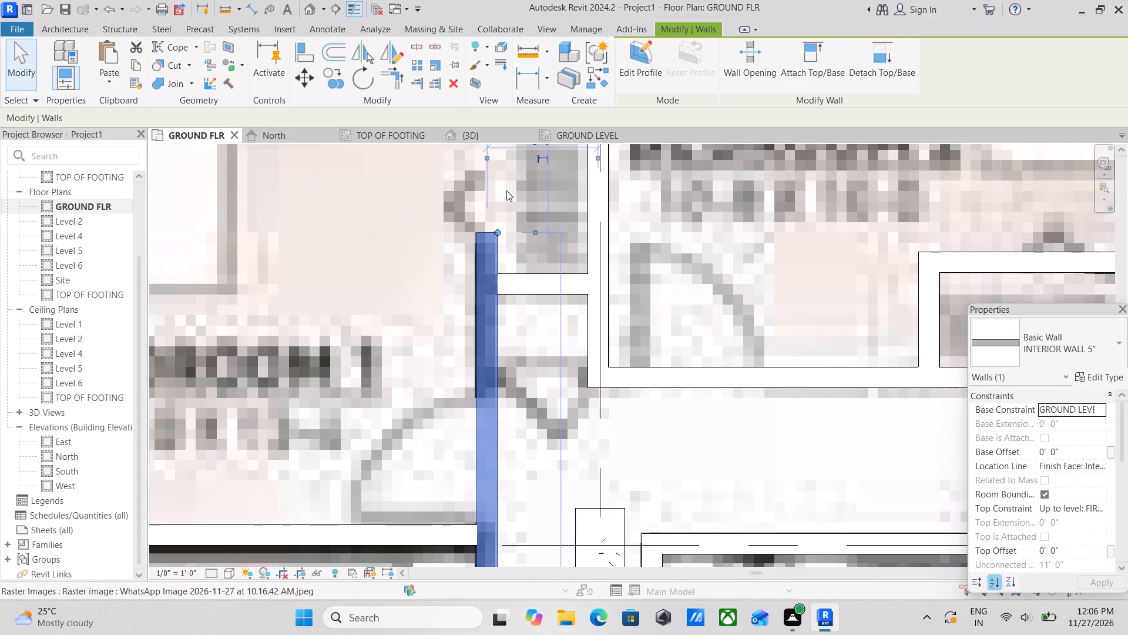
{"action": "scroll", "coordinate": [502, 233], "scroll_direction": "up", "scroll_amount": 3}
{"action": "left_click_drag", "start_coordinate": [498, 232], "coordinate": [498, 298]}
{"action": "scroll", "coordinate": [498, 296], "scroll_direction": "down", "scroll_amount": 6}
{"action": "middle_click_drag", "start_coordinate": [673, 295], "coordinate": [664, 308]}
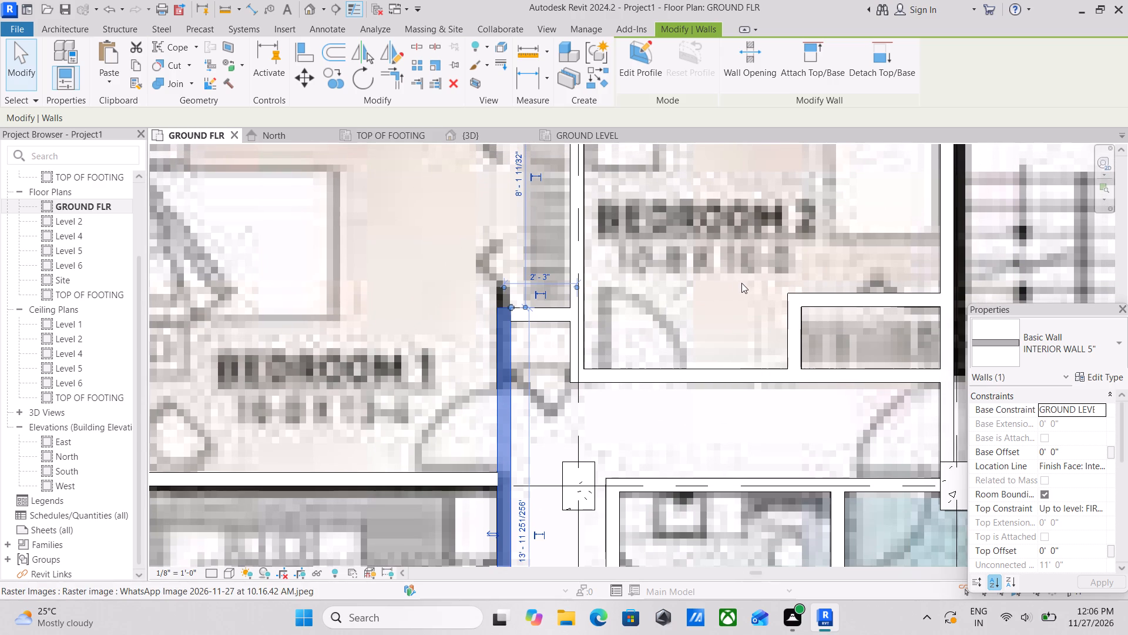
{"action": "key", "text": "Escape"}
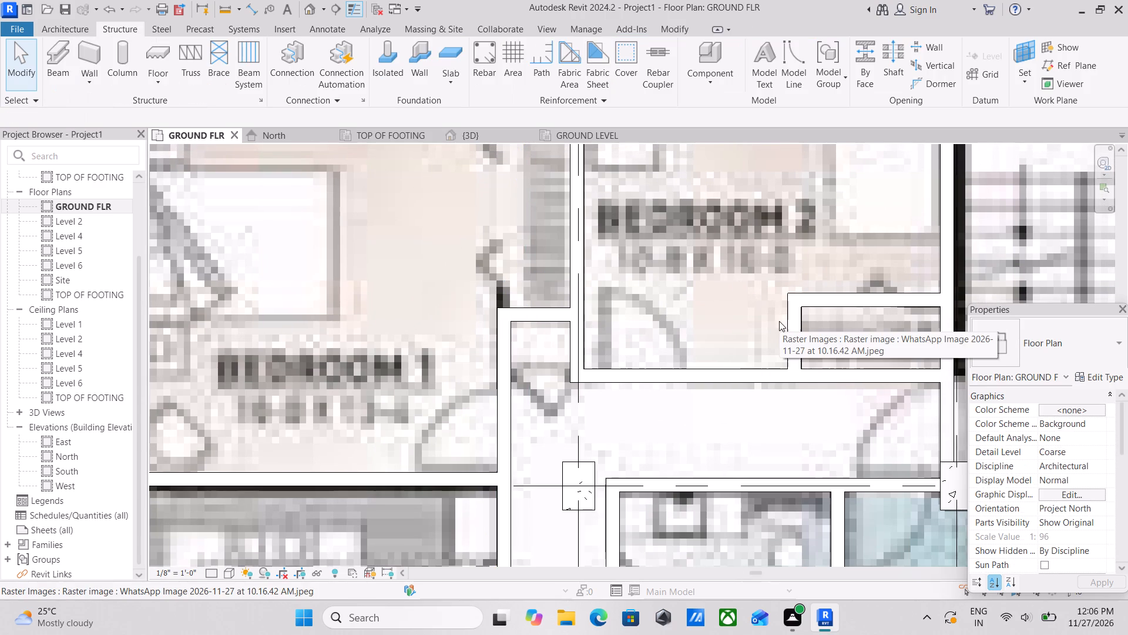
Examine the bedroom, stair, bath and laundry walls against the underlay image for missing partitions.
{"action": "scroll", "coordinate": [1105, 634], "scroll_direction": "down", "scroll_amount": 1}
{"action": "scroll", "coordinate": [1076, 517], "scroll_direction": "down", "scroll_amount": 3}
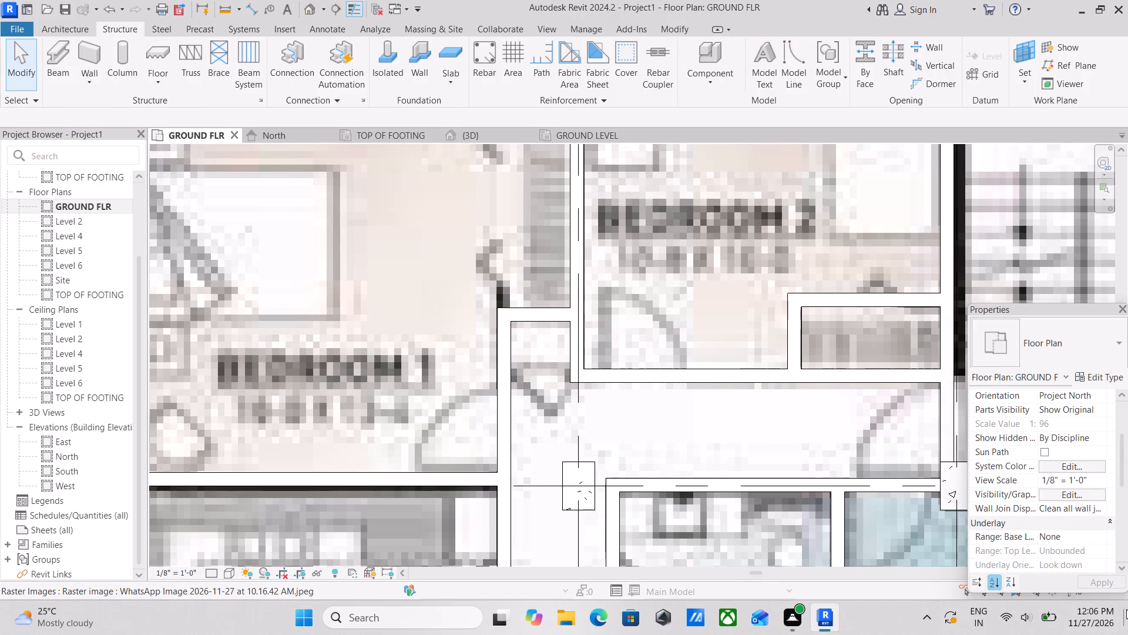
{"action": "scroll", "coordinate": [1025, 548], "scroll_direction": "down", "scroll_amount": 3}
{"action": "scroll", "coordinate": [684, 336], "scroll_direction": "down", "scroll_amount": 3}
{"action": "middle_click_drag", "start_coordinate": [686, 348], "coordinate": [727, 449]}
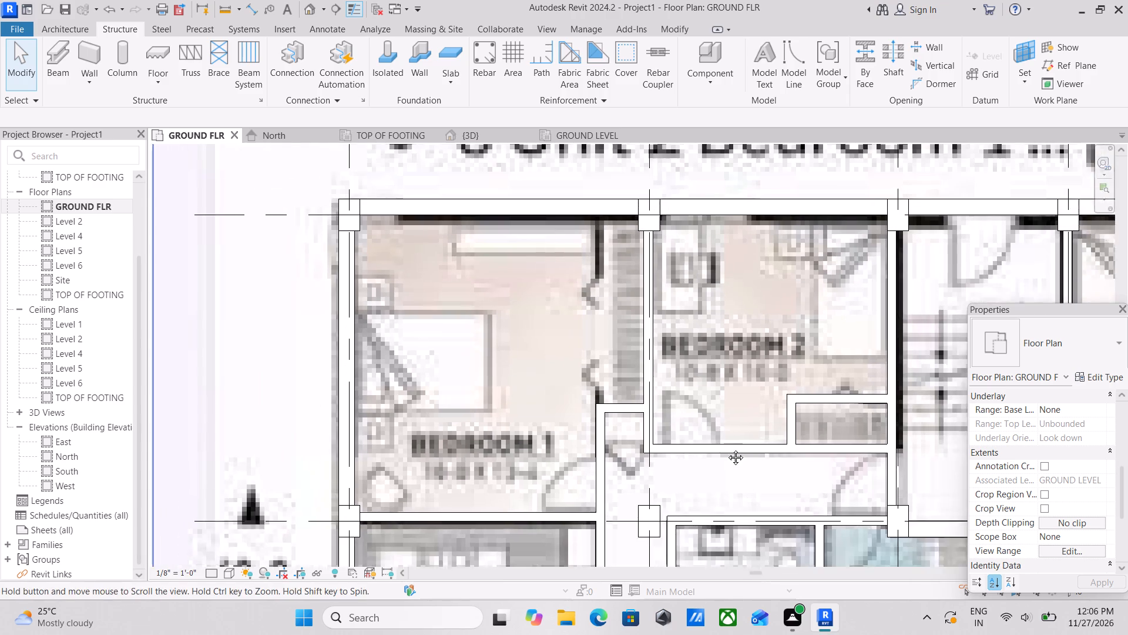
{"action": "middle_click_drag", "start_coordinate": [727, 449], "coordinate": [727, 450]}
{"action": "middle_click_drag", "start_coordinate": [754, 362], "coordinate": [656, 378]}
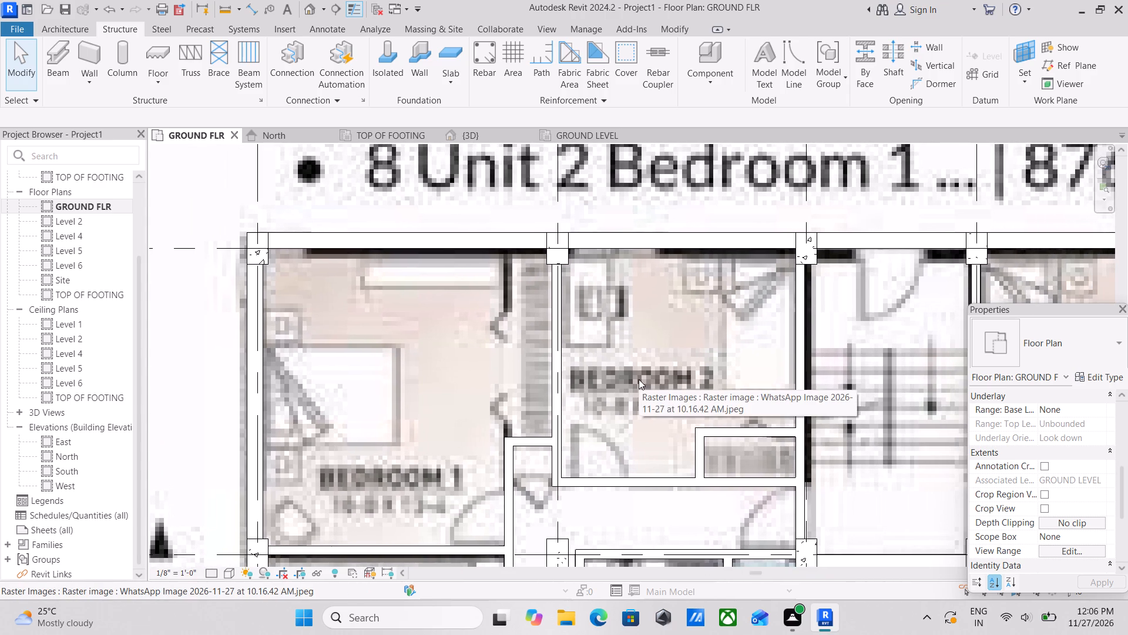
{"action": "scroll", "coordinate": [687, 369], "scroll_direction": "down", "scroll_amount": 1}
{"action": "middle_click_drag", "start_coordinate": [753, 375], "coordinate": [566, 386]}
{"action": "scroll", "coordinate": [821, 377], "scroll_direction": "down", "scroll_amount": 2}
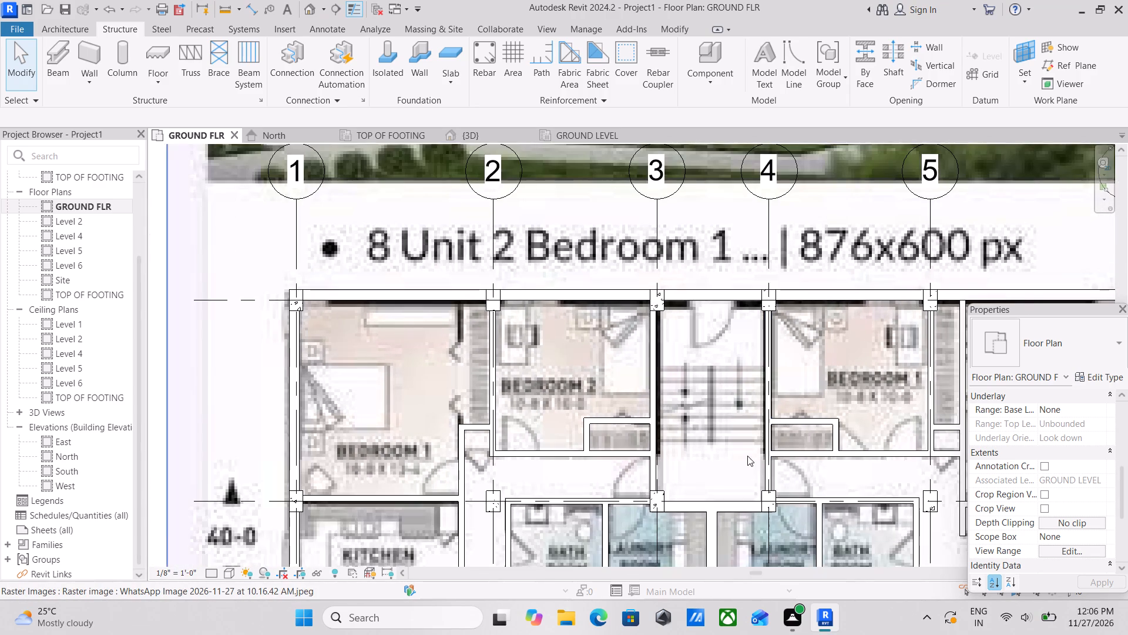
{"action": "scroll", "coordinate": [747, 456], "scroll_direction": "up", "scroll_amount": 1}
{"action": "scroll", "coordinate": [746, 454], "scroll_direction": "down", "scroll_amount": 1}
{"action": "middle_click_drag", "start_coordinate": [746, 454], "coordinate": [770, 392]}
{"action": "scroll", "coordinate": [762, 435], "scroll_direction": "up", "scroll_amount": 1}
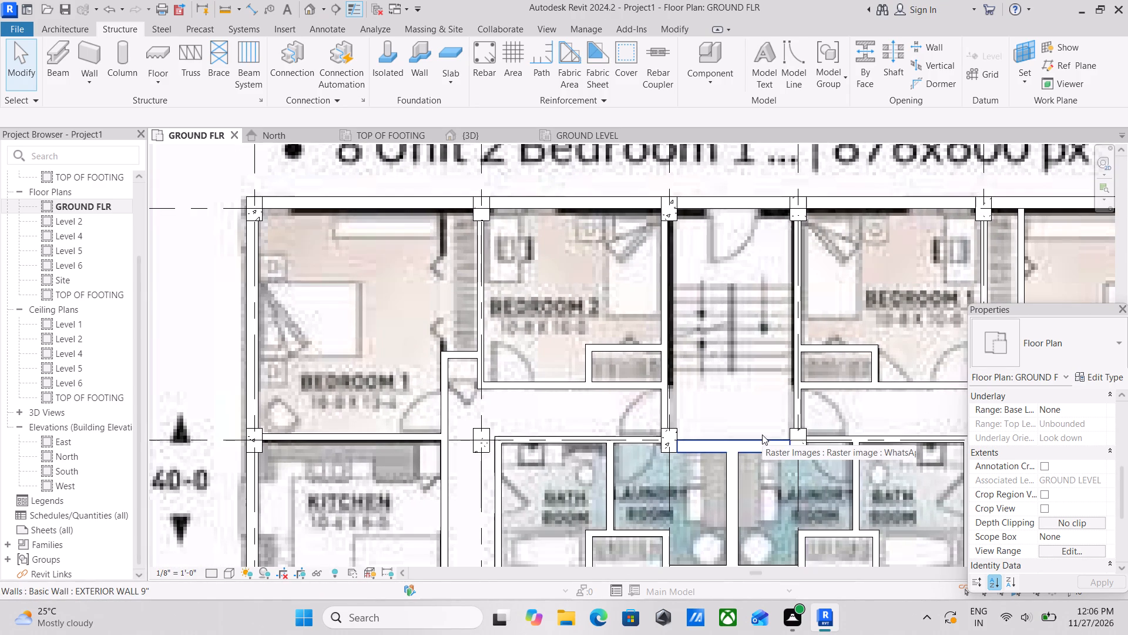
{"action": "scroll", "coordinate": [749, 499], "scroll_direction": "up", "scroll_amount": 1}
{"action": "middle_click_drag", "start_coordinate": [749, 499], "coordinate": [794, 353]}
{"action": "scroll", "coordinate": [680, 429], "scroll_direction": "up", "scroll_amount": 1}
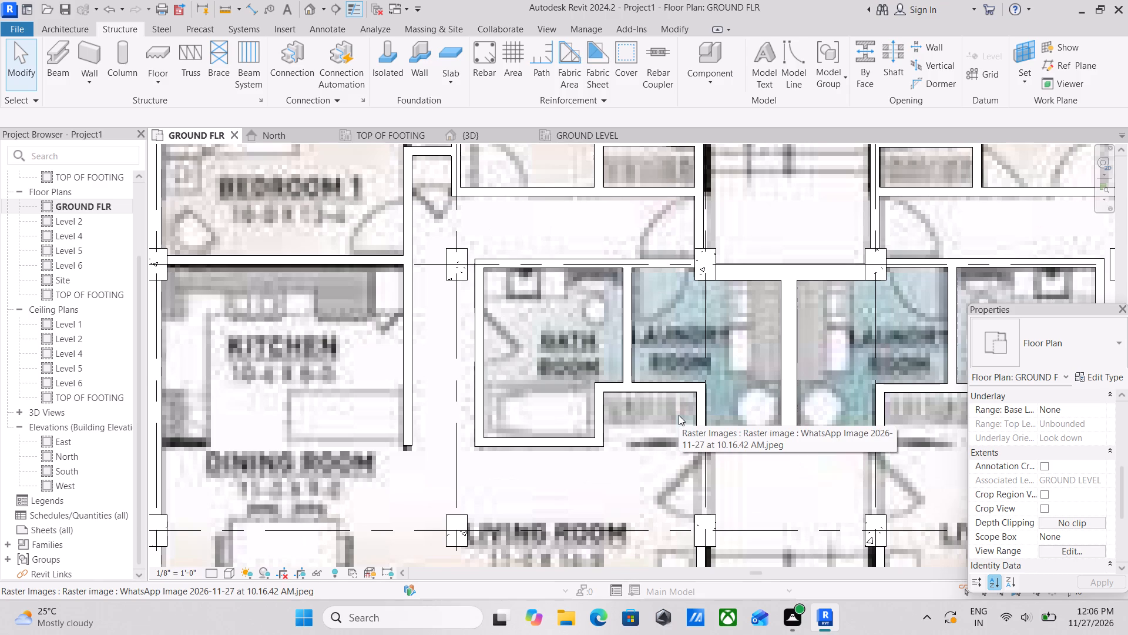
{"action": "scroll", "coordinate": [647, 466], "scroll_direction": "up", "scroll_amount": 3}
{"action": "scroll", "coordinate": [704, 427], "scroll_direction": "down", "scroll_amount": 2}
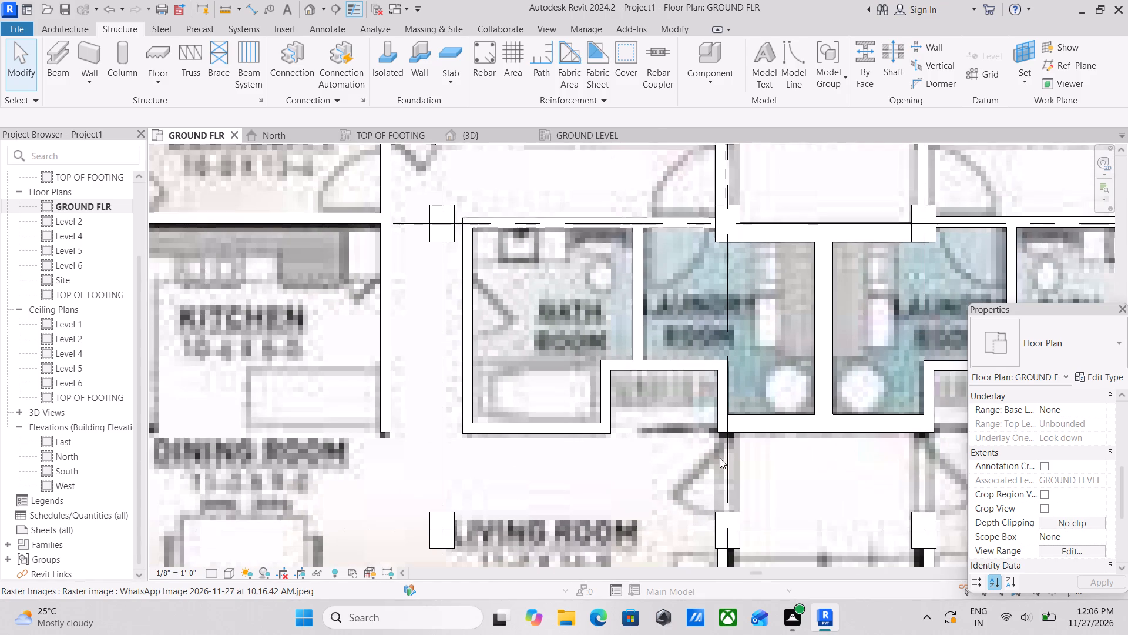
{"action": "middle_click_drag", "start_coordinate": [730, 476], "coordinate": [744, 432]}
{"action": "scroll", "coordinate": [758, 440], "scroll_direction": "down", "scroll_amount": 2}
{"action": "middle_click_drag", "start_coordinate": [758, 440], "coordinate": [710, 432]}
{"action": "middle_click_drag", "start_coordinate": [740, 419], "coordinate": [713, 430]}
{"action": "middle_click_drag", "start_coordinate": [700, 432], "coordinate": [732, 437]}
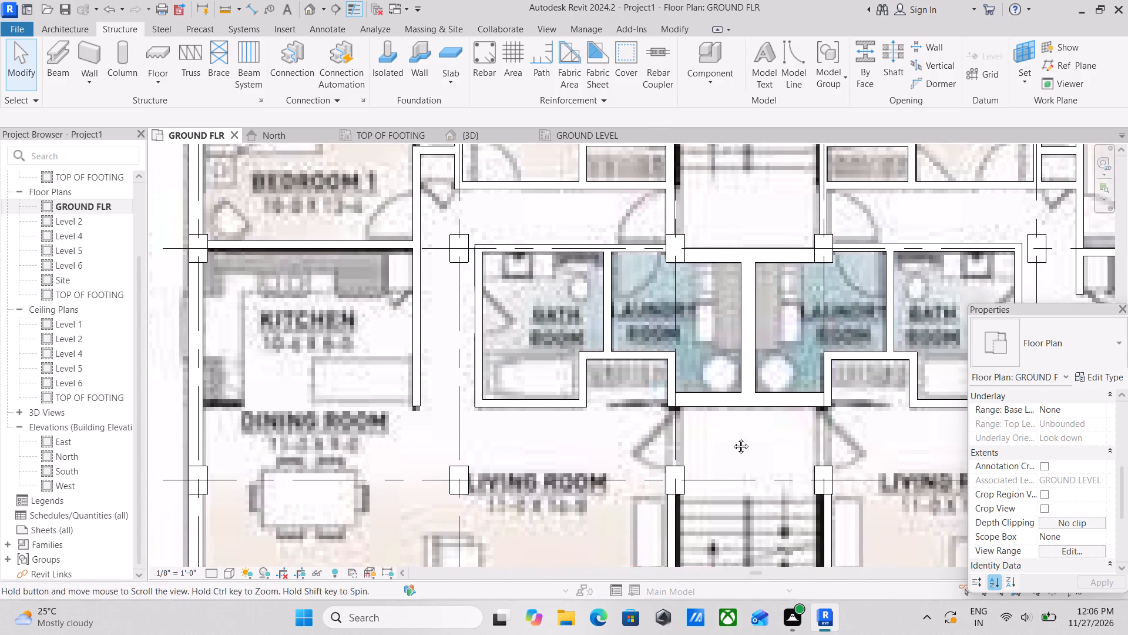
{"action": "middle_click_drag", "start_coordinate": [732, 437], "coordinate": [748, 436]}
Draw an INTERIOR WALL 5" about 3' 2 3/4" long from the laundry closet corner to the column at grids 3 and C.
{"action": "type", "text": "WA"}
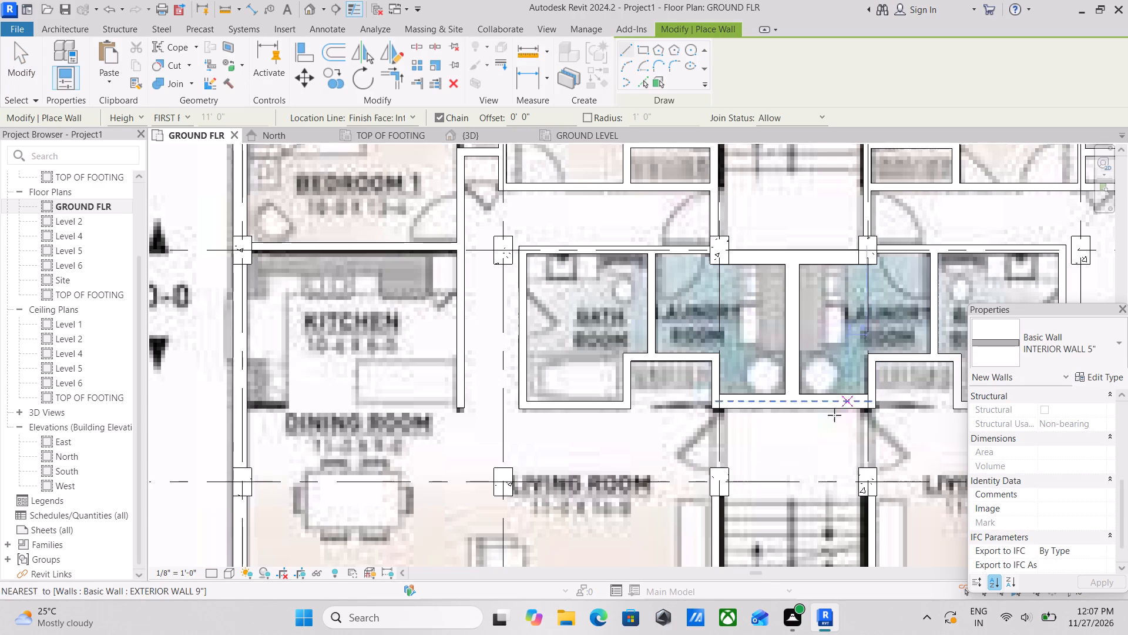
{"action": "scroll", "coordinate": [727, 456], "scroll_direction": "up", "scroll_amount": 4}
{"action": "scroll", "coordinate": [709, 380], "scroll_direction": "up", "scroll_amount": 3}
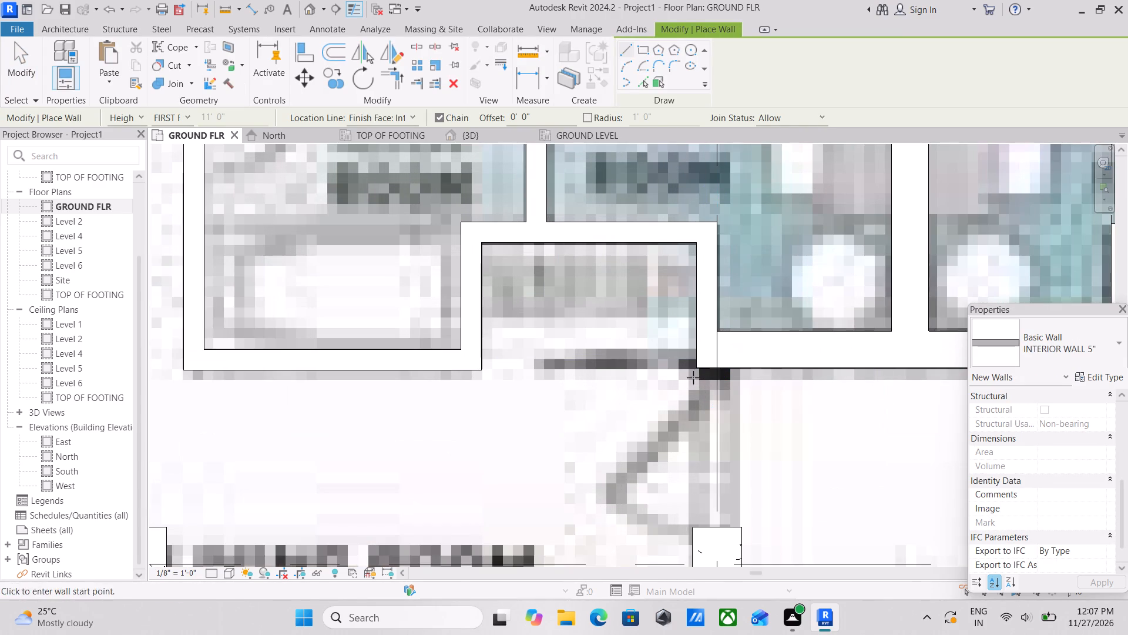
{"action": "left_click", "coordinate": [694, 369]}
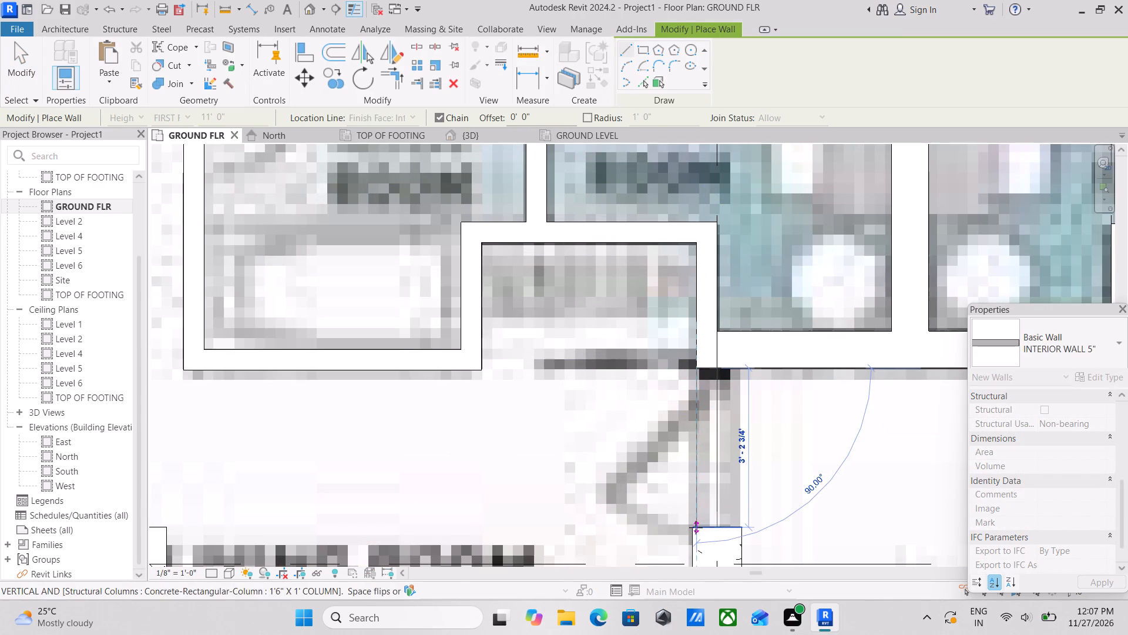
{"action": "left_click", "coordinate": [689, 530]}
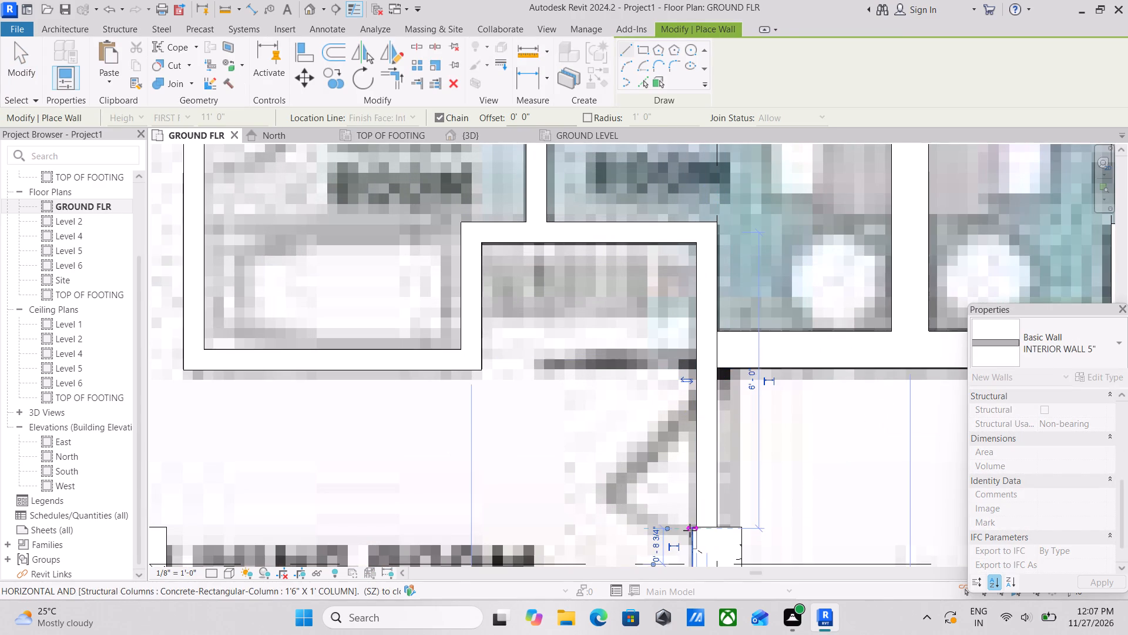
{"action": "key", "text": "Escape"}
Draw a matching INTERIOR WALL 5" from the column at grids 4 and C up to the laundry closet wall's end.
{"action": "scroll", "coordinate": [887, 422], "scroll_direction": "down", "scroll_amount": 3}
{"action": "middle_click_drag", "start_coordinate": [887, 422], "coordinate": [538, 391]}
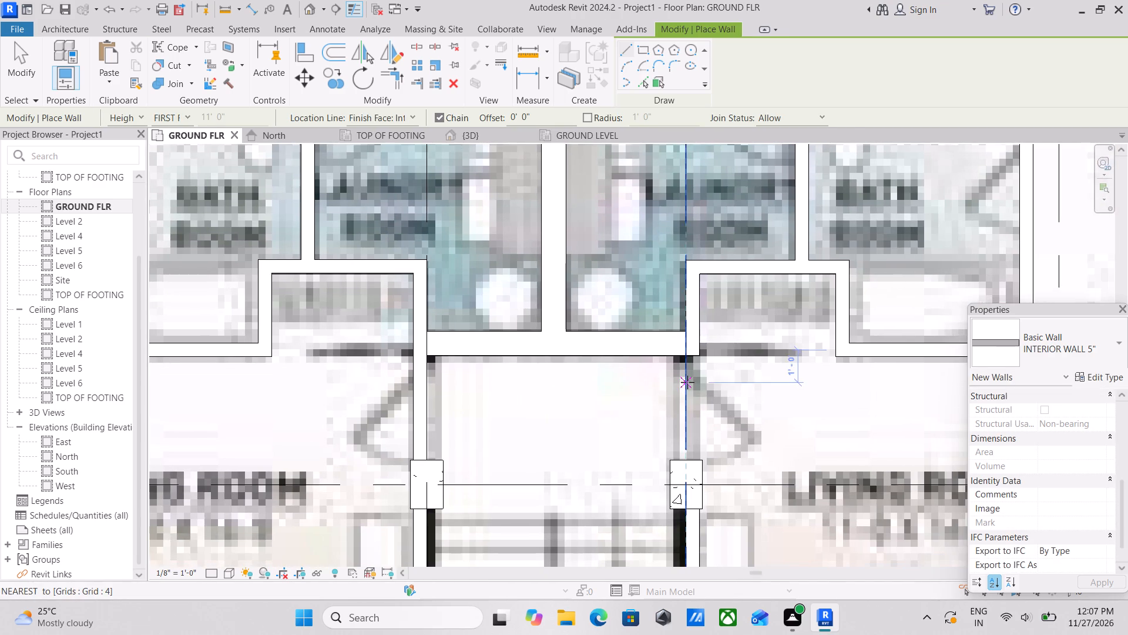
{"action": "scroll", "coordinate": [699, 349], "scroll_direction": "up", "scroll_amount": 2}
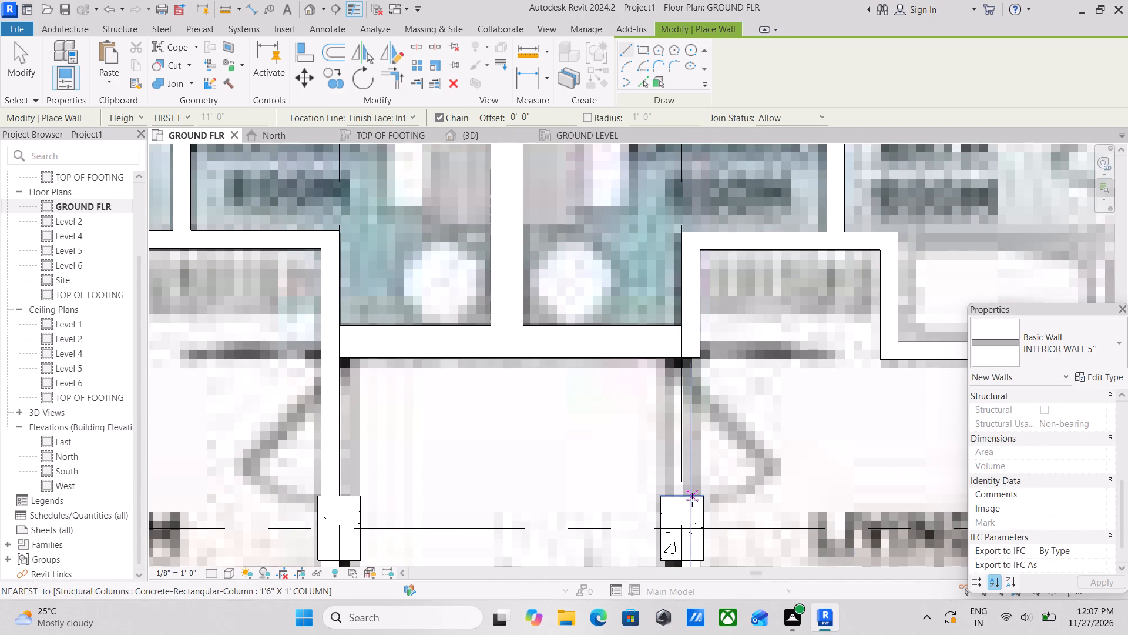
{"action": "left_click", "coordinate": [692, 500]}
{"action": "left_click", "coordinate": [692, 357]}
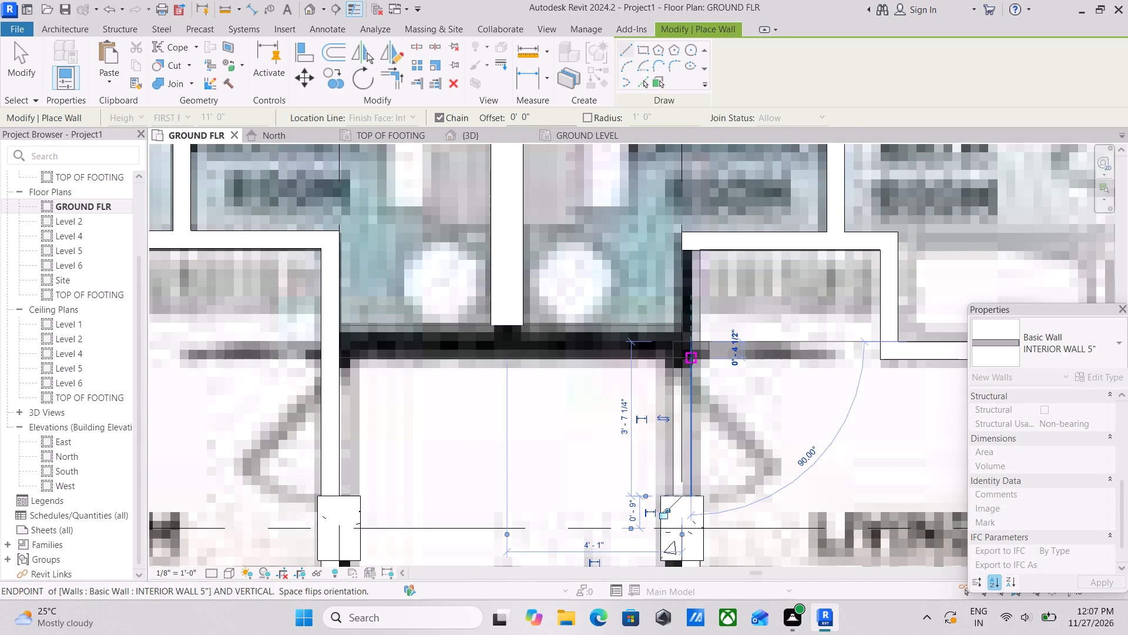
{"action": "key", "text": "Escape"}
{"action": "scroll", "coordinate": [719, 346], "scroll_direction": "down", "scroll_amount": 3}
{"action": "scroll", "coordinate": [702, 400], "scroll_direction": "down", "scroll_amount": 2}
{"action": "middle_click_drag", "start_coordinate": [704, 412], "coordinate": [717, 436]}
{"action": "key", "text": "Escape"}
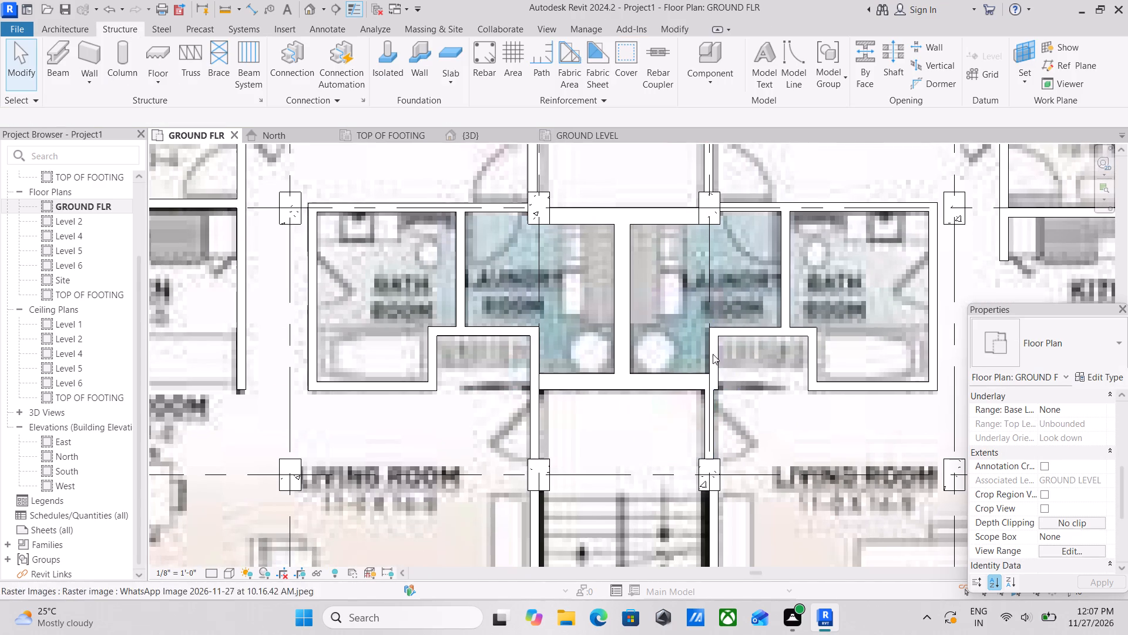
Examine the kitchen, dining, living room and balcony walls of the unit between grids 4 and 6 against the underlay image.
{"action": "scroll", "coordinate": [690, 341], "scroll_direction": "down", "scroll_amount": 2}
{"action": "middle_click_drag", "start_coordinate": [689, 359], "coordinate": [655, 417]}
{"action": "scroll", "coordinate": [787, 428], "scroll_direction": "down", "scroll_amount": 2}
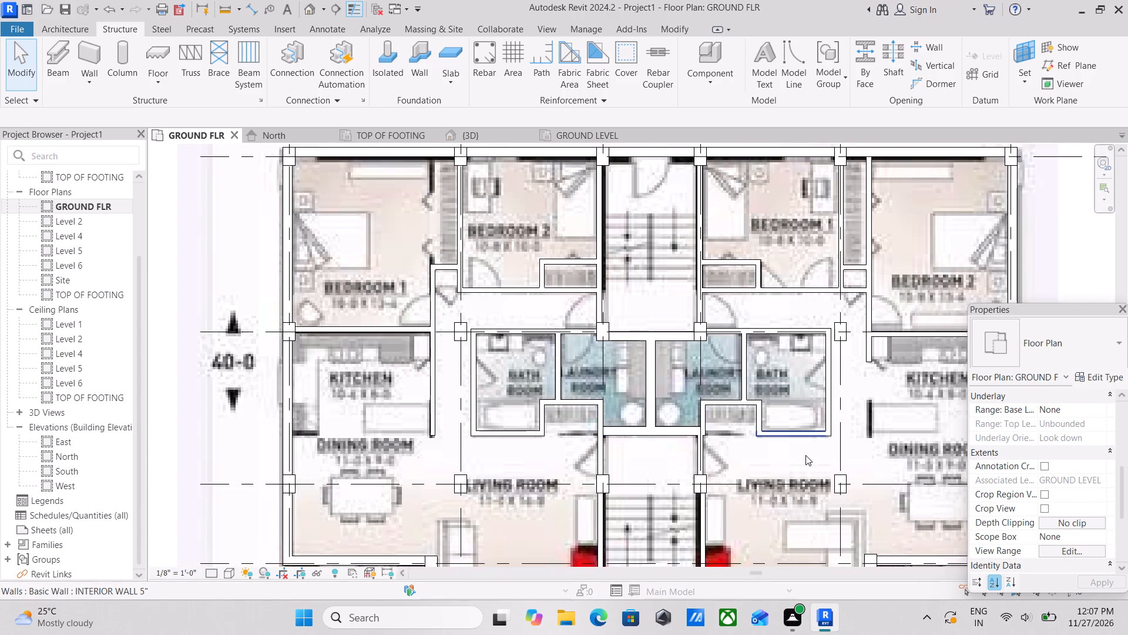
{"action": "scroll", "coordinate": [805, 455], "scroll_direction": "down", "scroll_amount": 1}
{"action": "middle_click_drag", "start_coordinate": [805, 455], "coordinate": [798, 410]}
{"action": "middle_click_drag", "start_coordinate": [840, 374], "coordinate": [727, 418]}
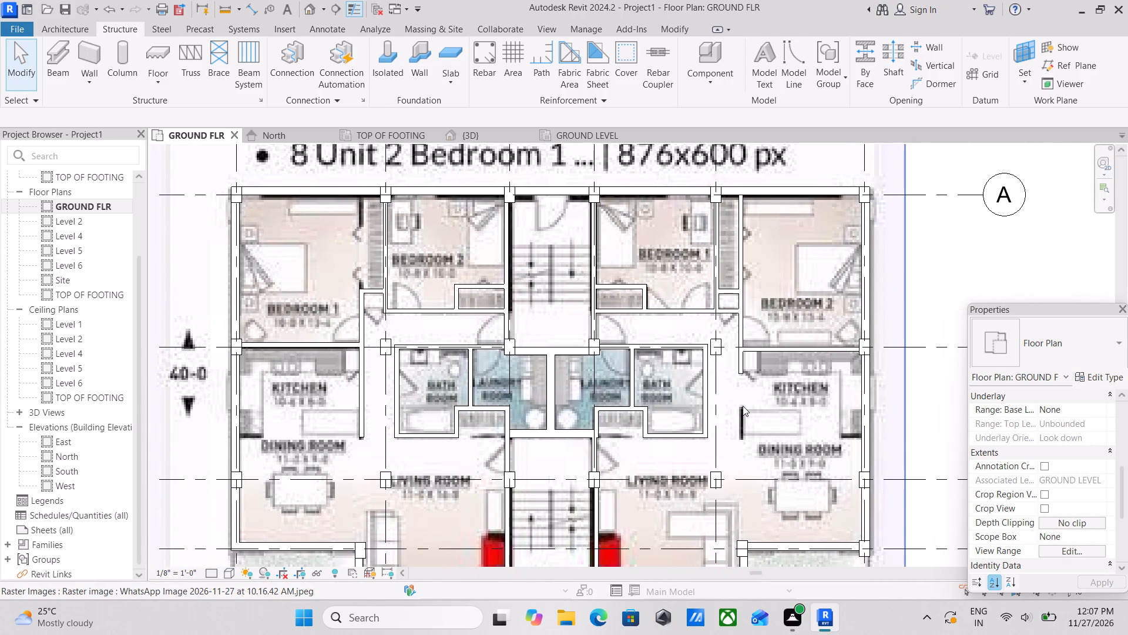
{"action": "scroll", "coordinate": [795, 402], "scroll_direction": "up", "scroll_amount": 6}
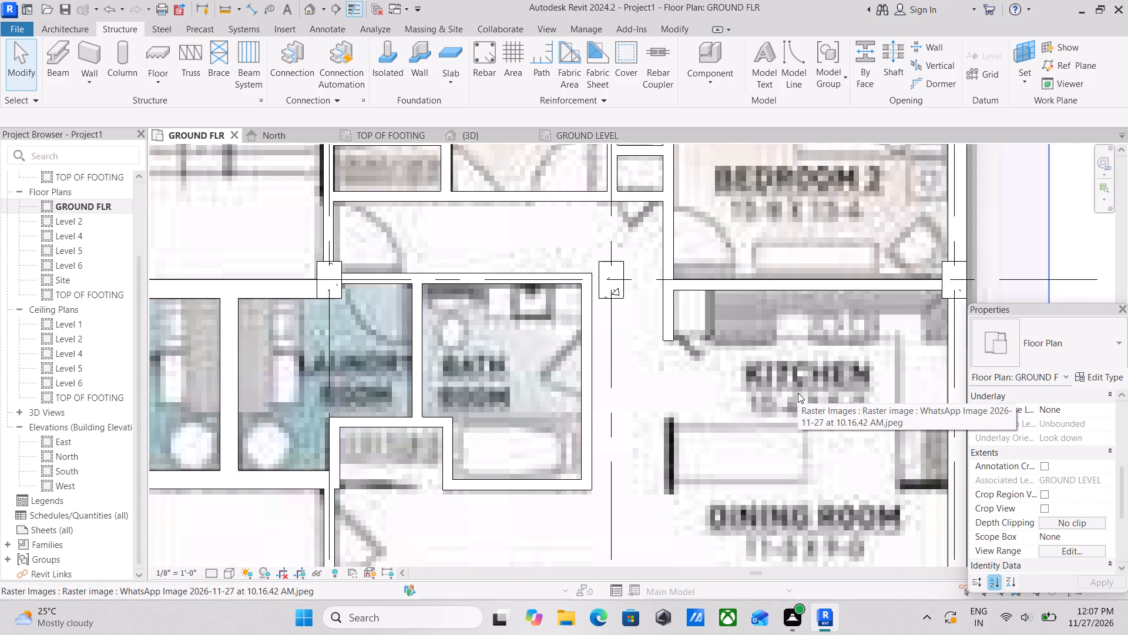
{"action": "scroll", "coordinate": [799, 392], "scroll_direction": "down", "scroll_amount": 3}
{"action": "middle_click_drag", "start_coordinate": [805, 477], "coordinate": [830, 375]}
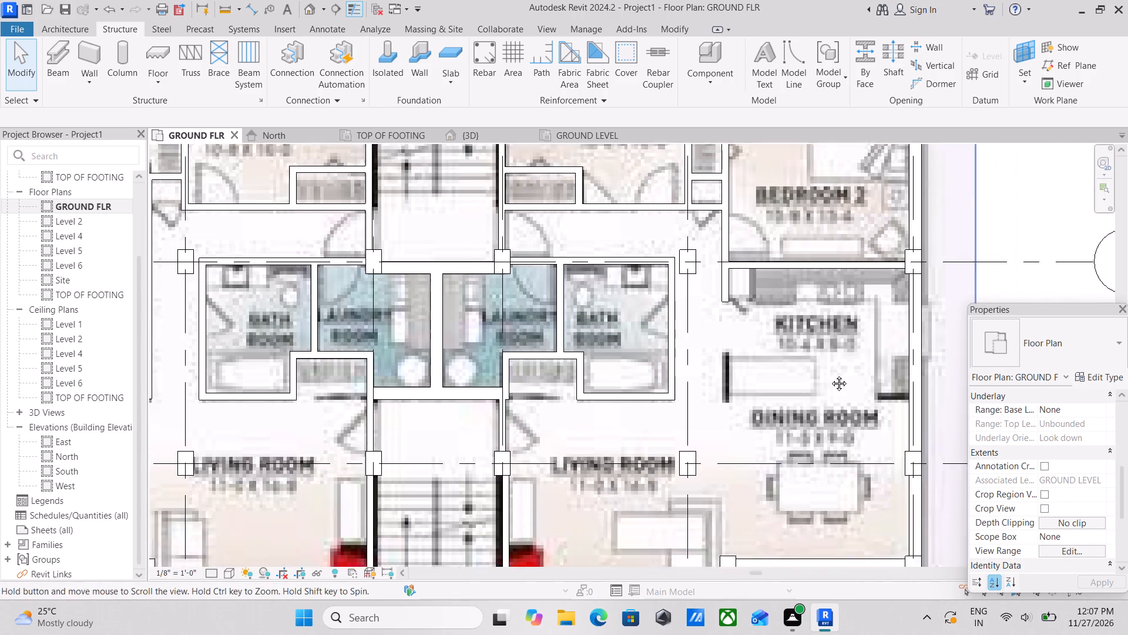
{"action": "middle_click_drag", "start_coordinate": [830, 375], "coordinate": [843, 343]}
{"action": "middle_click_drag", "start_coordinate": [813, 492], "coordinate": [838, 400]}
{"action": "middle_click_drag", "start_coordinate": [788, 473], "coordinate": [820, 422]}
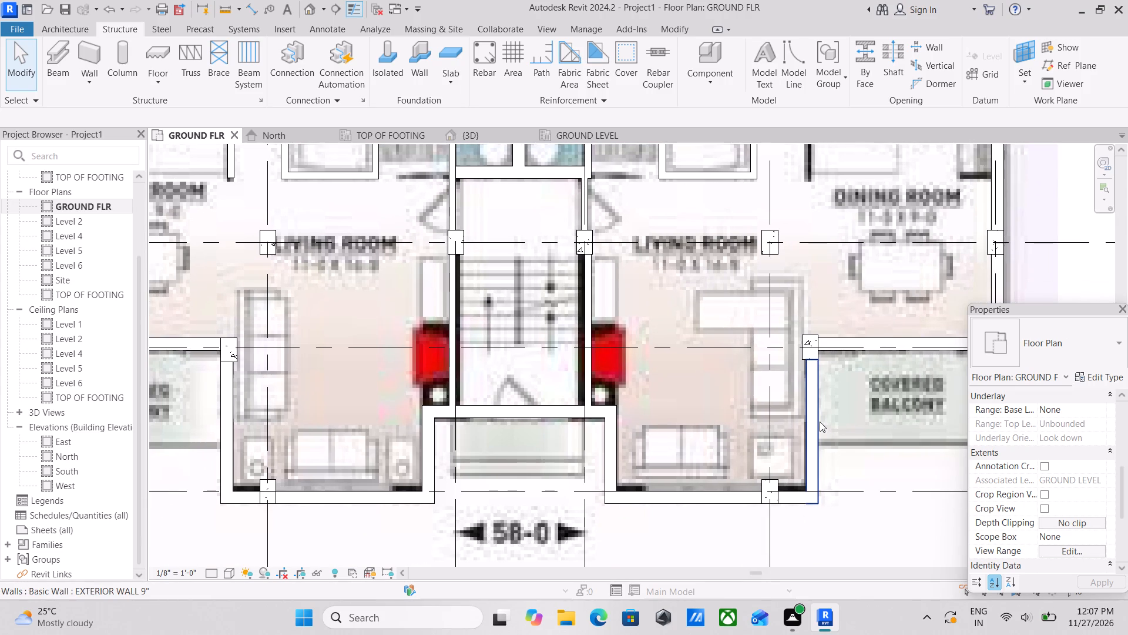
Examine the stair, living room, laundry, bath and bedroom walls across both units against the underlay image.
{"action": "scroll", "coordinate": [810, 423], "scroll_direction": "down", "scroll_amount": 1}
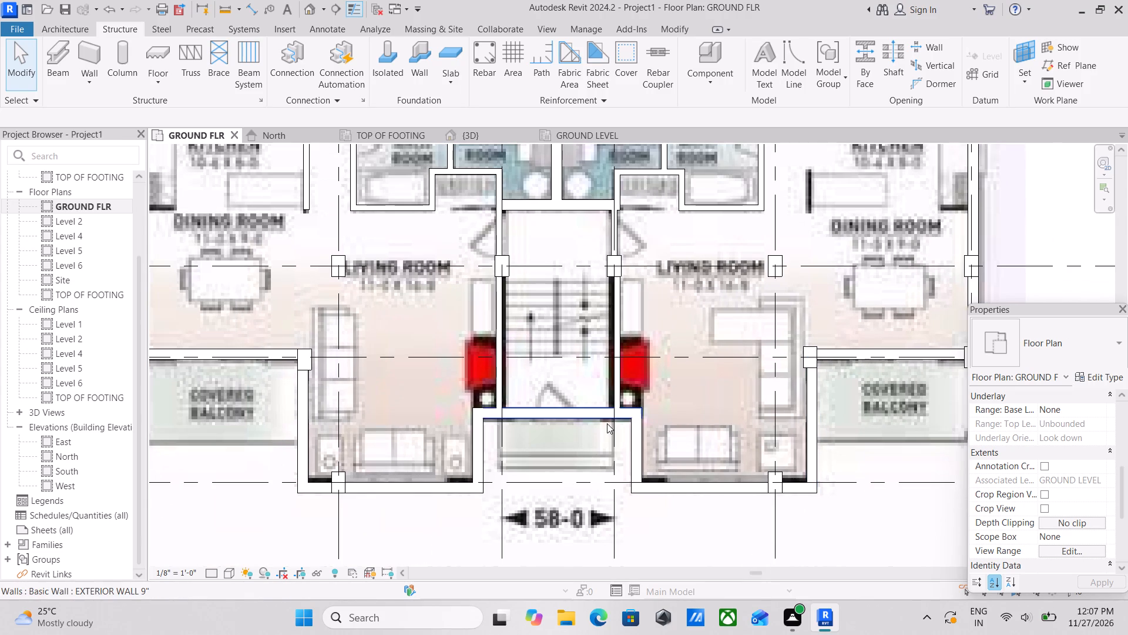
{"action": "middle_click_drag", "start_coordinate": [575, 367], "coordinate": [638, 453]}
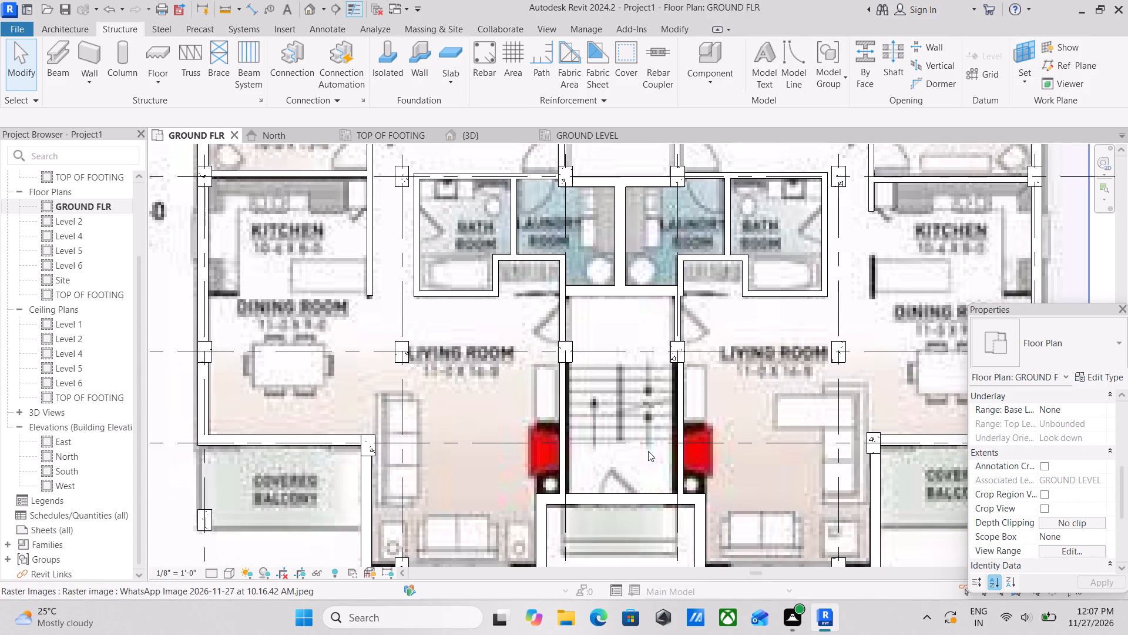
{"action": "scroll", "coordinate": [649, 451], "scroll_direction": "up", "scroll_amount": 2}
{"action": "scroll", "coordinate": [653, 442], "scroll_direction": "down", "scroll_amount": 2}
{"action": "scroll", "coordinate": [618, 449], "scroll_direction": "up", "scroll_amount": 3}
{"action": "middle_click_drag", "start_coordinate": [617, 482], "coordinate": [629, 466]}
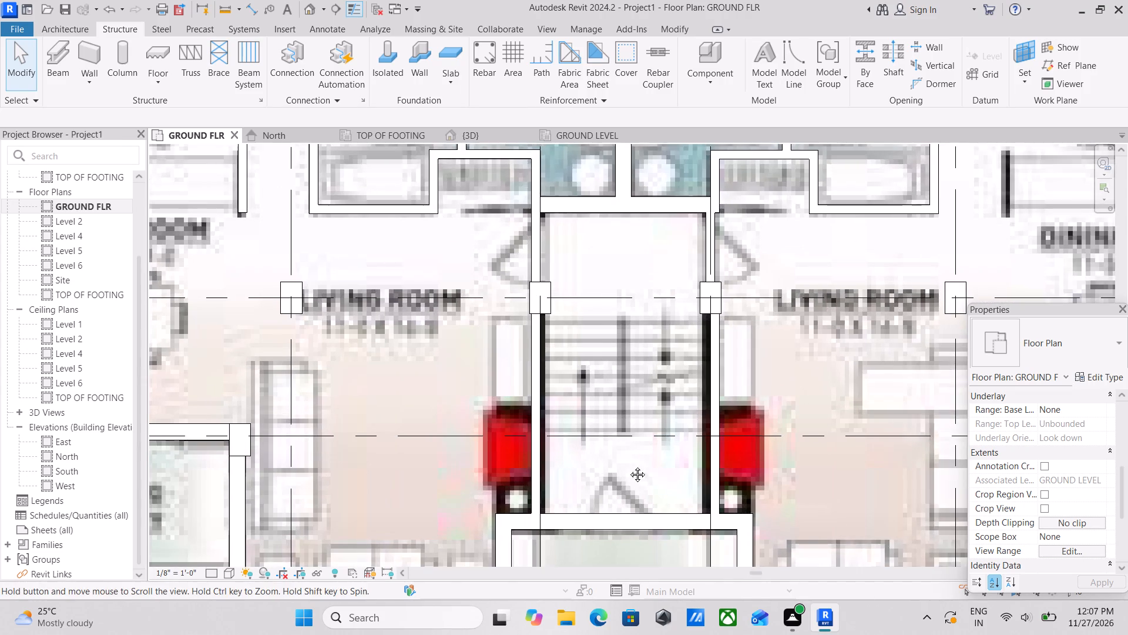
{"action": "middle_click_drag", "start_coordinate": [629, 466], "coordinate": [660, 422]}
{"action": "scroll", "coordinate": [596, 477], "scroll_direction": "up", "scroll_amount": 2}
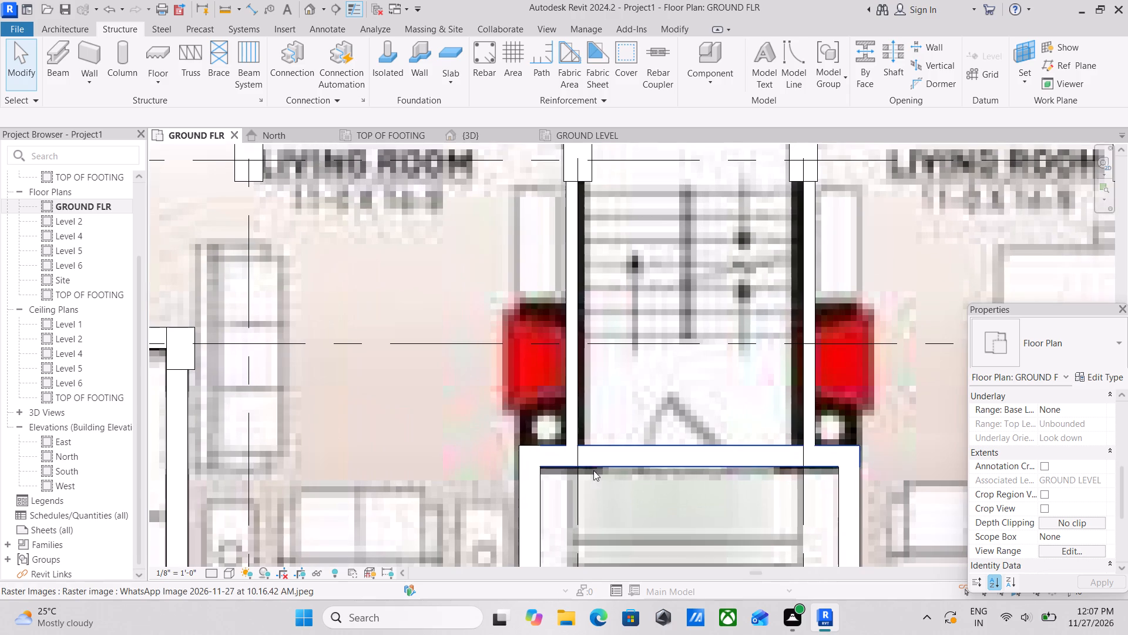
{"action": "scroll", "coordinate": [666, 466], "scroll_direction": "up", "scroll_amount": 1}
{"action": "middle_click", "coordinate": [666, 466]}
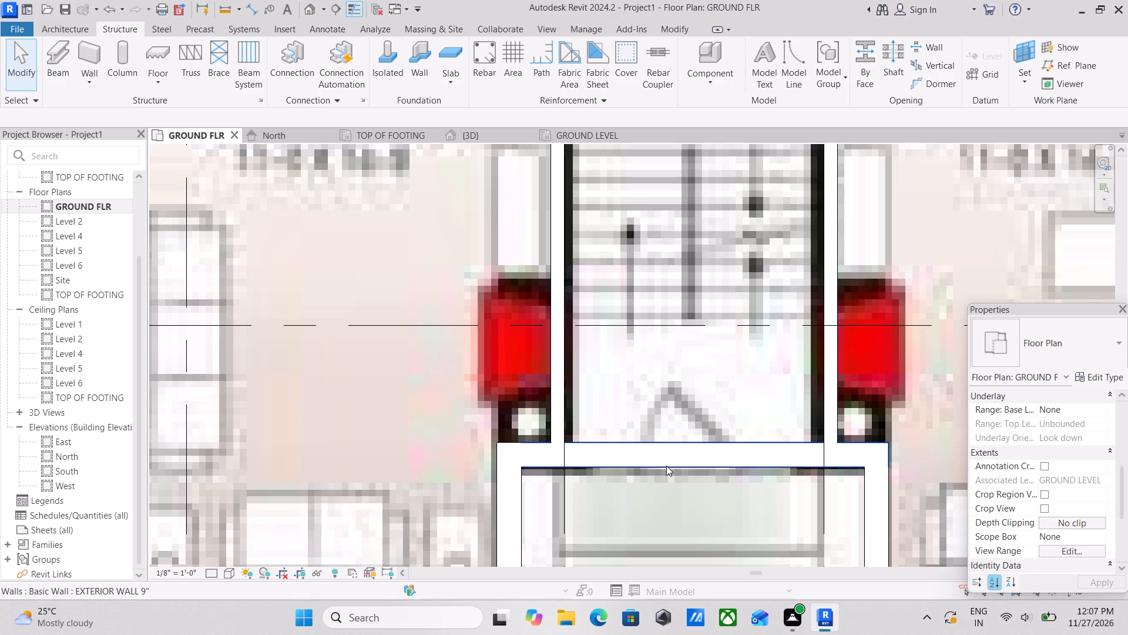
{"action": "scroll", "coordinate": [666, 466], "scroll_direction": "down", "scroll_amount": 3}
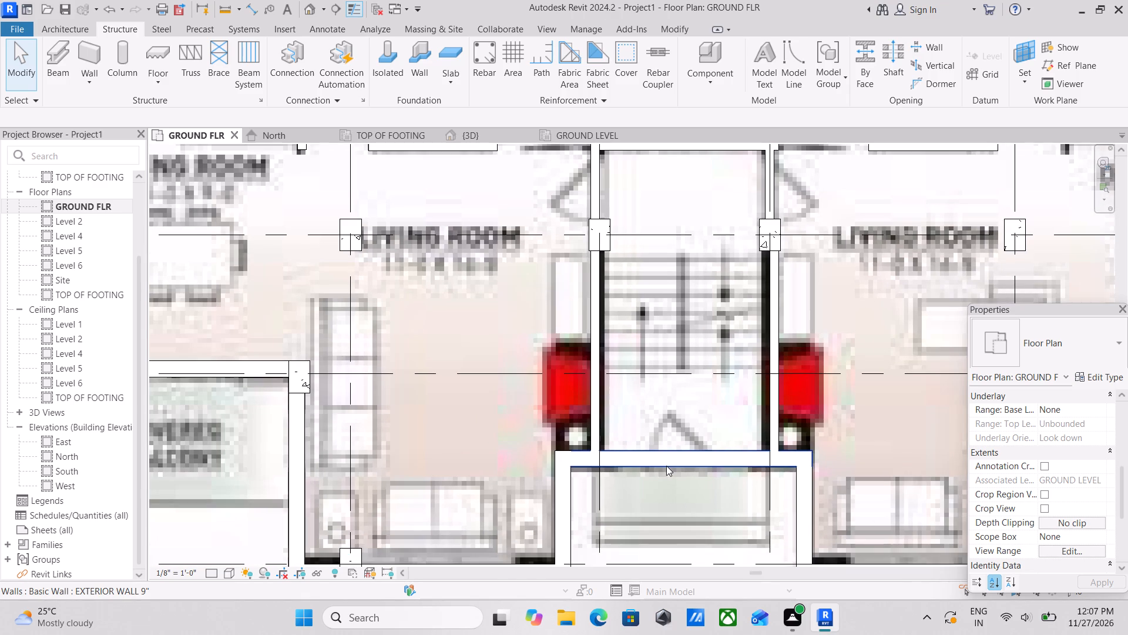
{"action": "scroll", "coordinate": [677, 463], "scroll_direction": "down", "scroll_amount": 5}
{"action": "middle_click_drag", "start_coordinate": [677, 463], "coordinate": [670, 577]}
{"action": "middle_click_drag", "start_coordinate": [675, 407], "coordinate": [674, 506]}
{"action": "scroll", "coordinate": [651, 333], "scroll_direction": "up", "scroll_amount": 2}
{"action": "scroll", "coordinate": [651, 333], "scroll_direction": "down", "scroll_amount": 2}
{"action": "scroll", "coordinate": [649, 392], "scroll_direction": "down", "scroll_amount": 1}
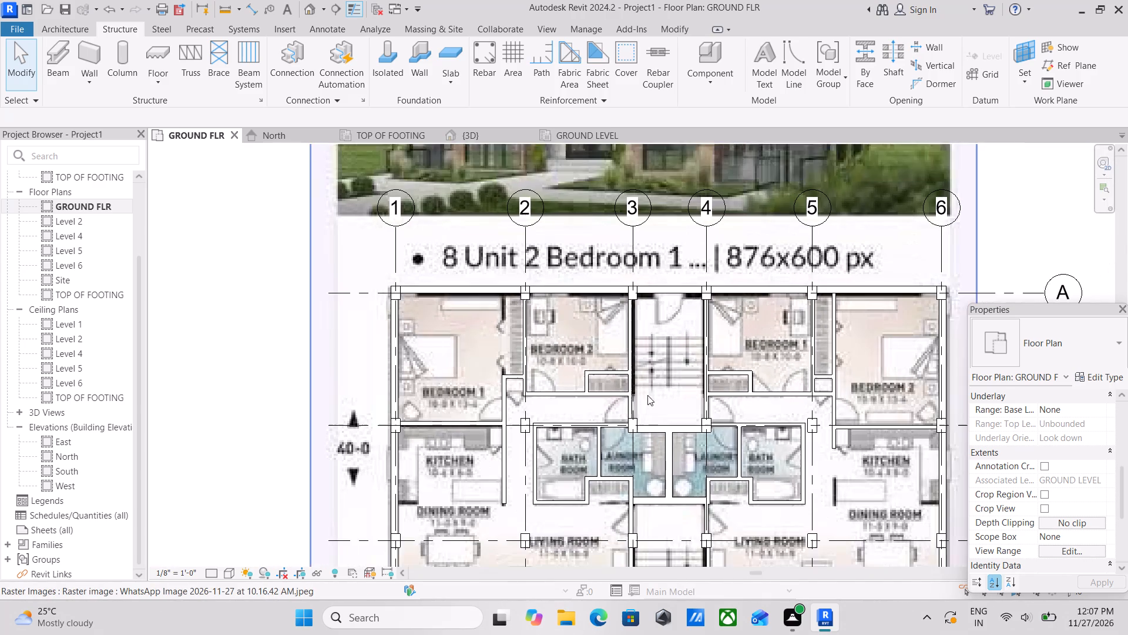
{"action": "middle_click_drag", "start_coordinate": [647, 395], "coordinate": [661, 351]}
{"action": "scroll", "coordinate": [674, 467], "scroll_direction": "down", "scroll_amount": 1}
{"action": "middle_click_drag", "start_coordinate": [674, 467], "coordinate": [620, 467]}
{"action": "scroll", "coordinate": [660, 390], "scroll_direction": "up", "scroll_amount": 2}
{"action": "scroll", "coordinate": [707, 425], "scroll_direction": "up", "scroll_amount": 2}
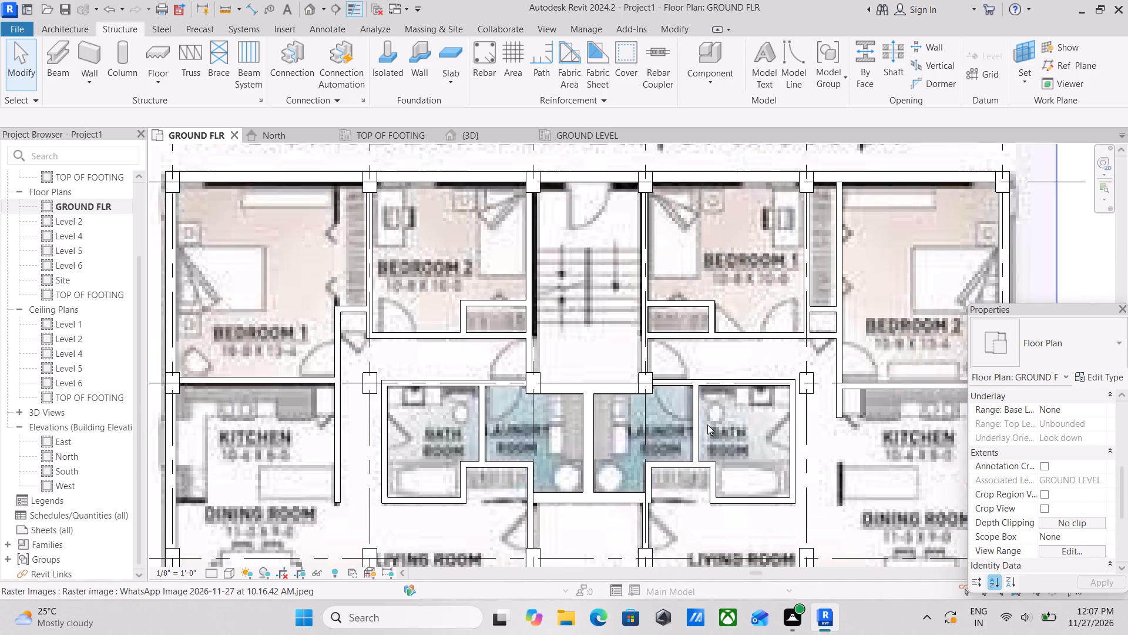
{"action": "scroll", "coordinate": [609, 424], "scroll_direction": "up", "scroll_amount": 2}
{"action": "scroll", "coordinate": [609, 435], "scroll_direction": "down", "scroll_amount": 1}
Shorten the Bedroom 1 closet front wall to a stub at the grid 4 stair wall, leaving an opening of about 4' 2 1/2".
{"action": "middle_click_drag", "start_coordinate": [608, 446], "coordinate": [671, 444]}
{"action": "middle_click_drag", "start_coordinate": [668, 442], "coordinate": [671, 506]}
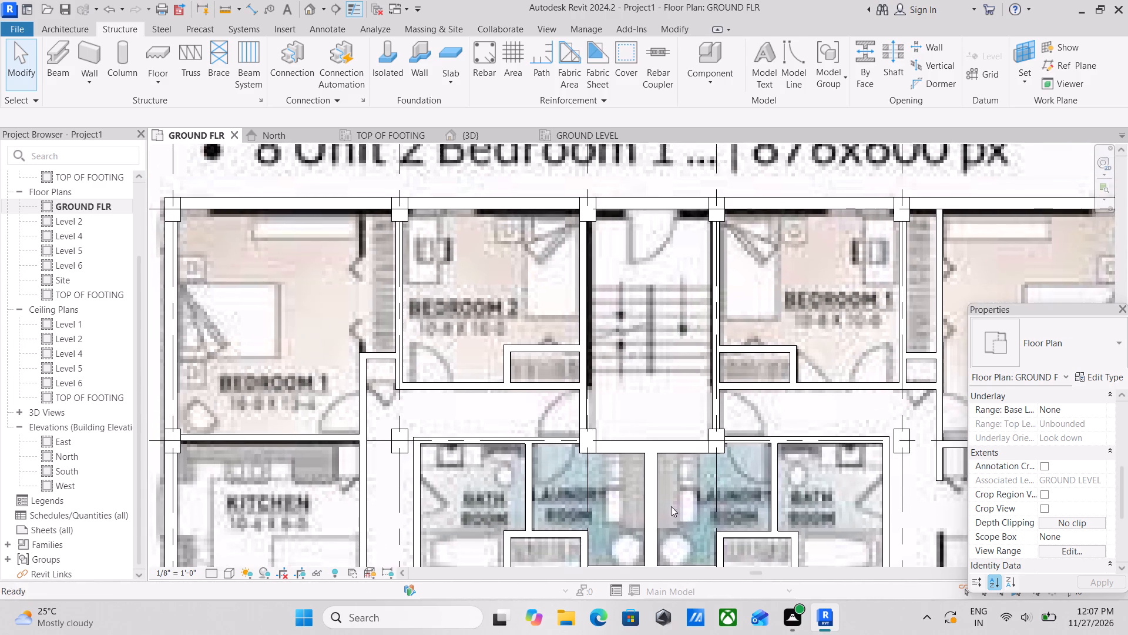
{"action": "middle_click_drag", "start_coordinate": [671, 506], "coordinate": [671, 506]}
{"action": "middle_click_drag", "start_coordinate": [668, 411], "coordinate": [655, 462]}
{"action": "middle_click_drag", "start_coordinate": [699, 392], "coordinate": [652, 433]}
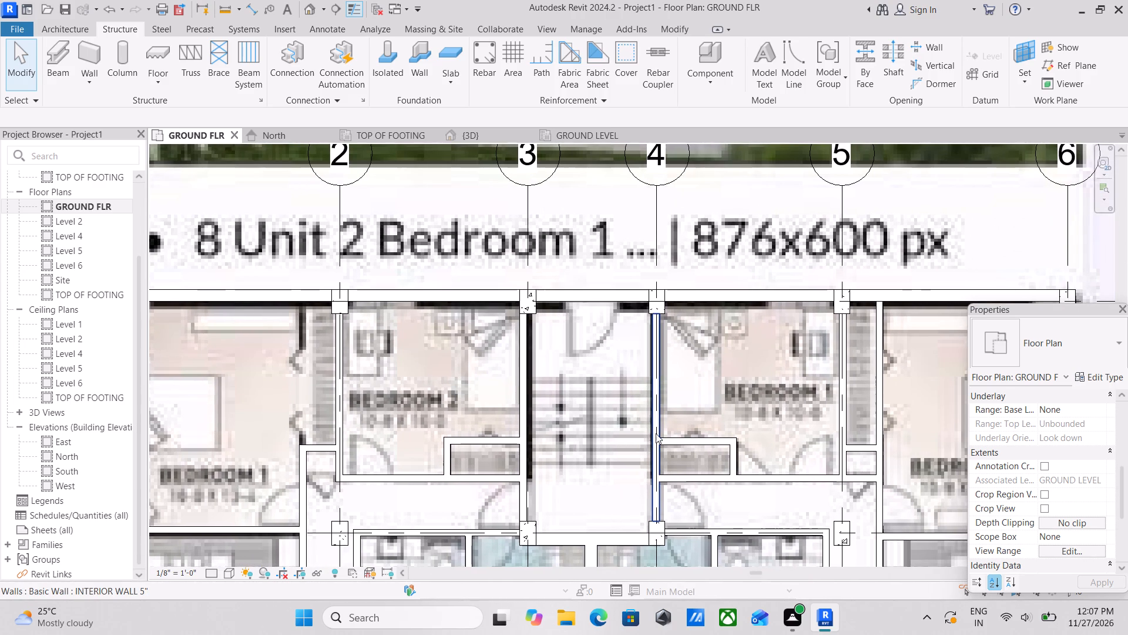
{"action": "left_click", "coordinate": [710, 441]}
{"action": "scroll", "coordinate": [710, 442], "scroll_direction": "up", "scroll_amount": 6}
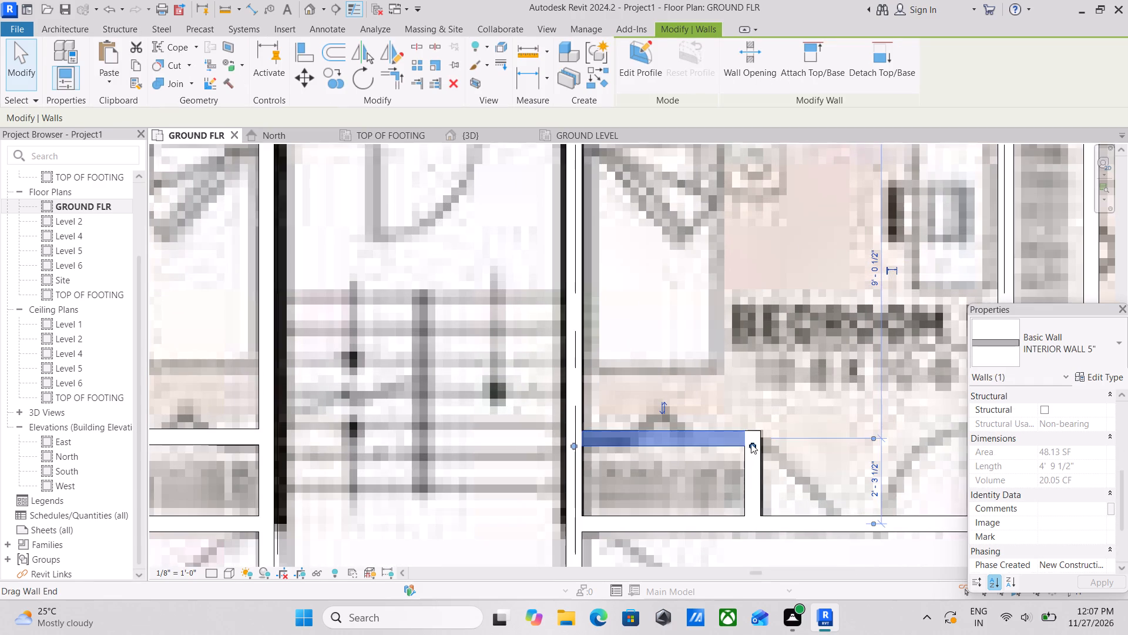
{"action": "left_click_drag", "start_coordinate": [753, 444], "coordinate": [600, 442]}
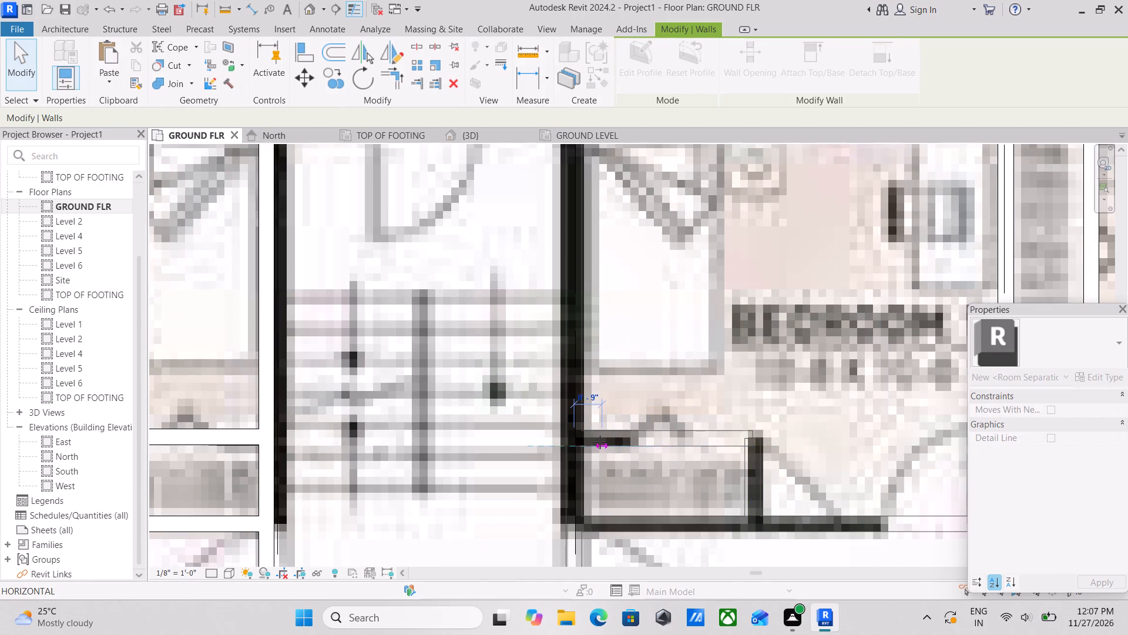
{"action": "left_click_drag", "start_coordinate": [600, 442], "coordinate": [595, 442]}
{"action": "scroll", "coordinate": [633, 444], "scroll_direction": "down", "scroll_amount": 3}
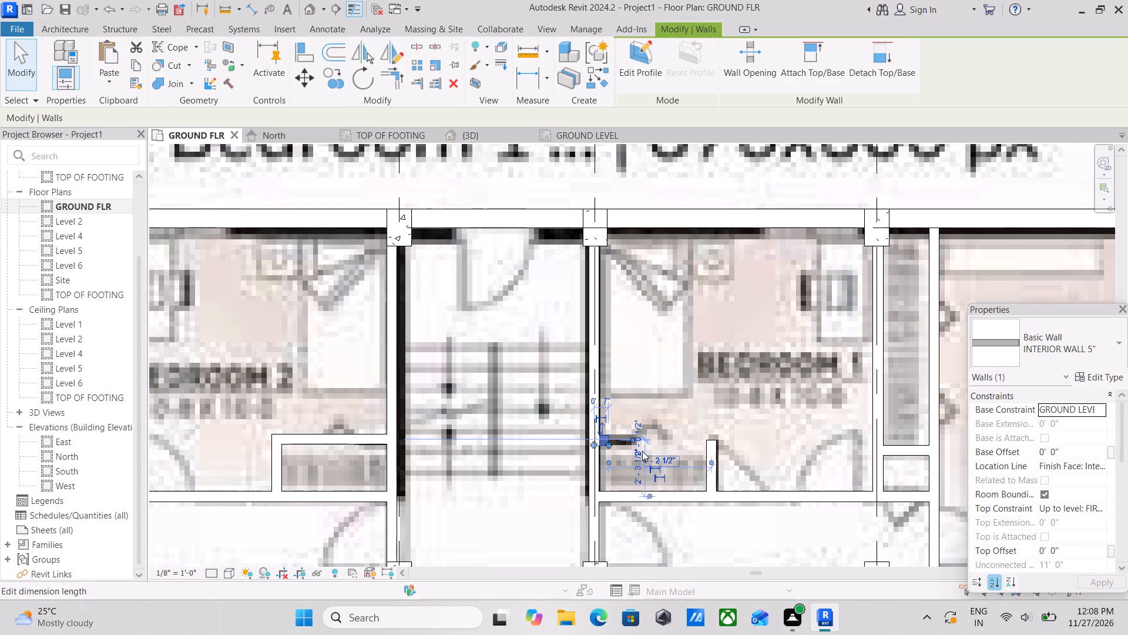
{"action": "key", "text": "Escape"}
Shorten the INTERIOR WALL 5" on grid 5 beside Bedroom 1 from its column end, leaving about 2' 6" by the small closet.
{"action": "scroll", "coordinate": [633, 442], "scroll_direction": "up", "scroll_amount": 5}
{"action": "scroll", "coordinate": [599, 444], "scroll_direction": "down", "scroll_amount": 4}
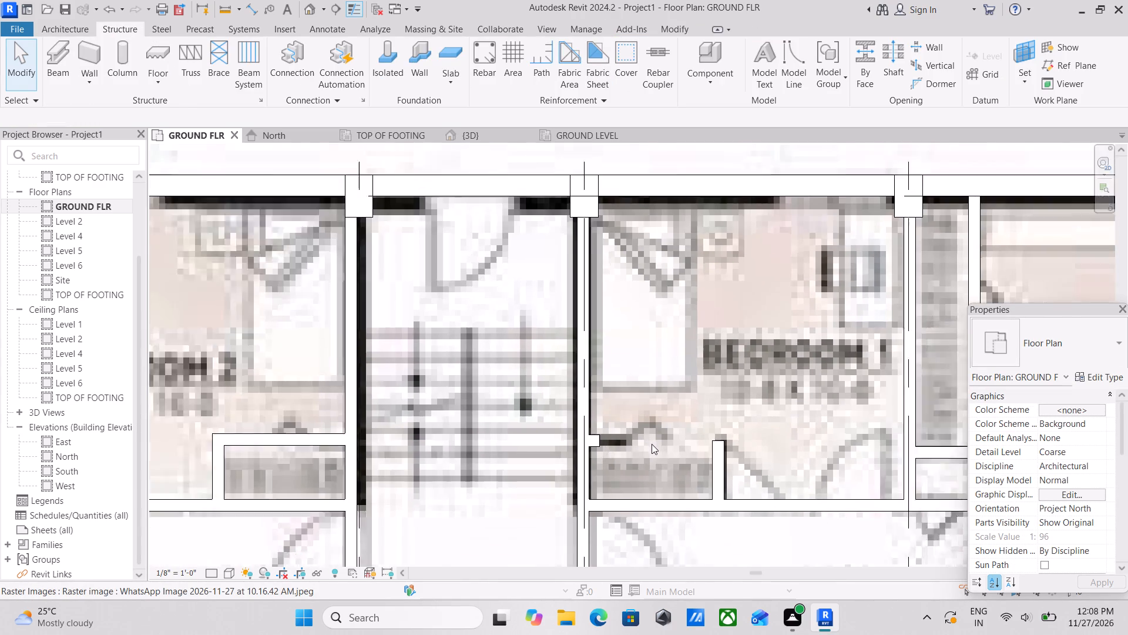
{"action": "scroll", "coordinate": [652, 444], "scroll_direction": "down", "scroll_amount": 2}
{"action": "scroll", "coordinate": [704, 447], "scroll_direction": "down", "scroll_amount": 1}
{"action": "middle_click_drag", "start_coordinate": [704, 447], "coordinate": [690, 440]}
{"action": "middle_click_drag", "start_coordinate": [778, 432], "coordinate": [633, 433]}
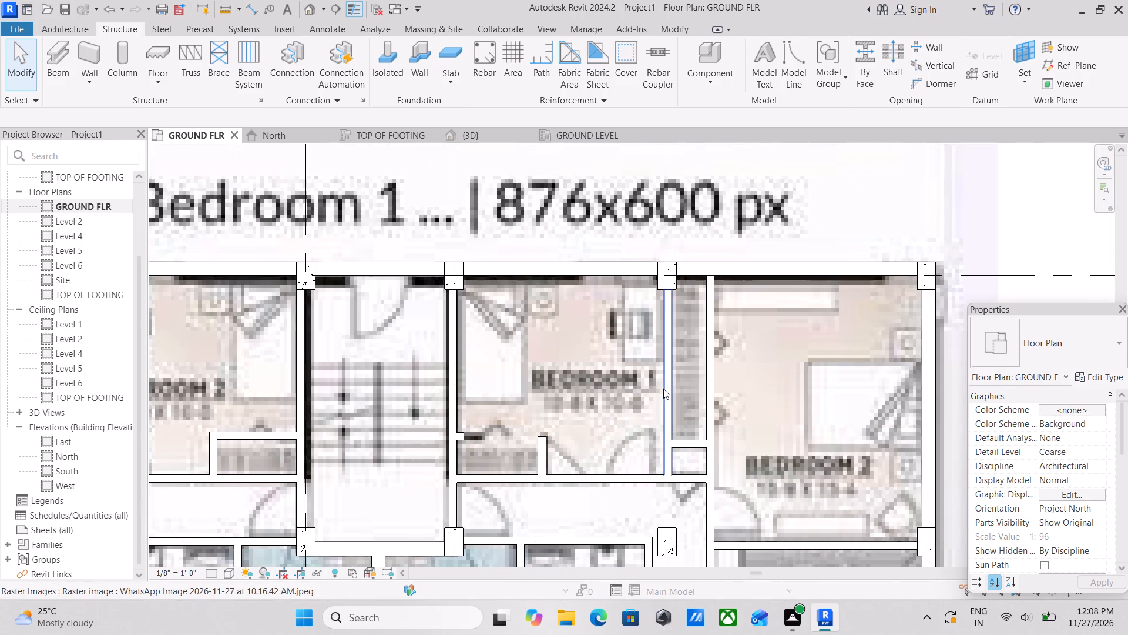
{"action": "left_click", "coordinate": [667, 382]}
{"action": "scroll", "coordinate": [667, 382], "scroll_direction": "up", "scroll_amount": 2}
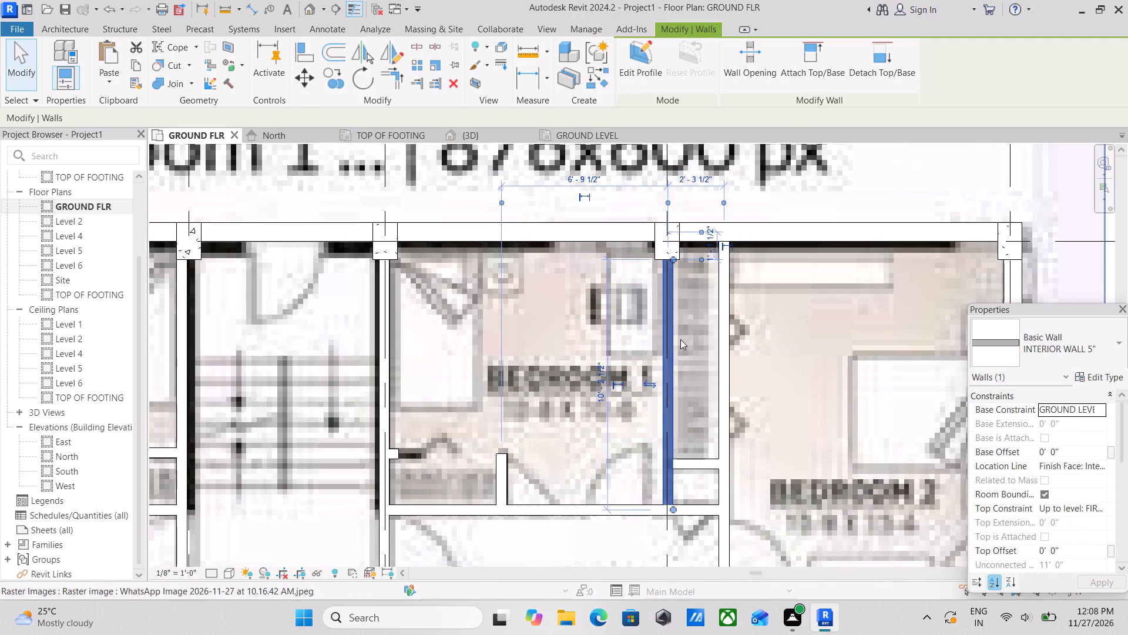
{"action": "middle_click_drag", "start_coordinate": [680, 345], "coordinate": [687, 411]}
{"action": "left_click_drag", "start_coordinate": [683, 325], "coordinate": [681, 344]}
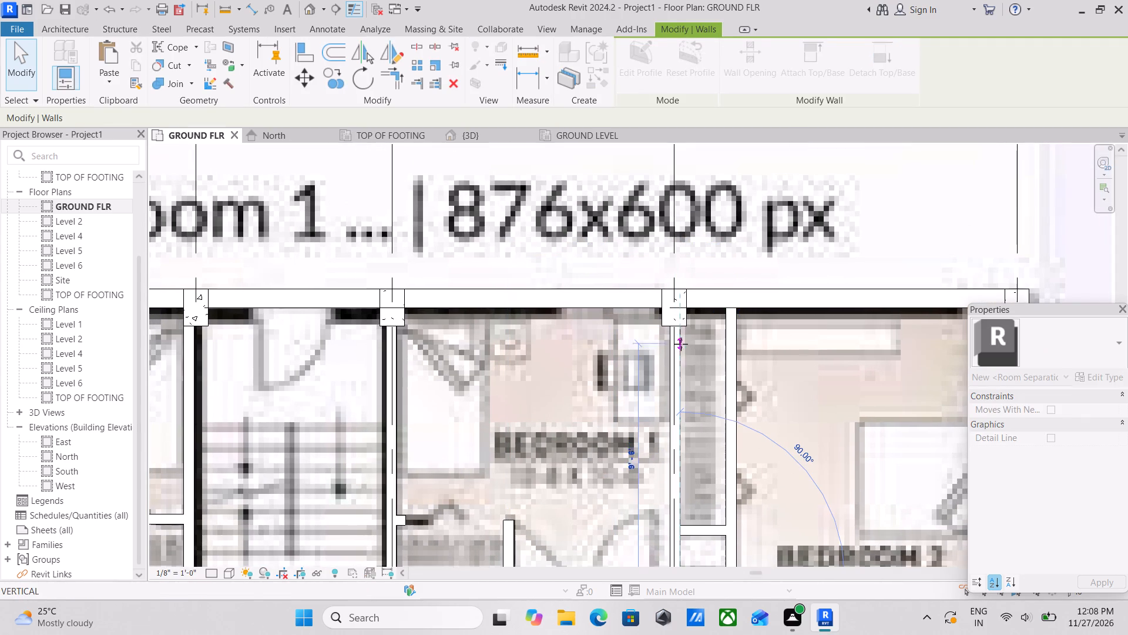
{"action": "left_click_drag", "start_coordinate": [681, 344], "coordinate": [680, 514]}
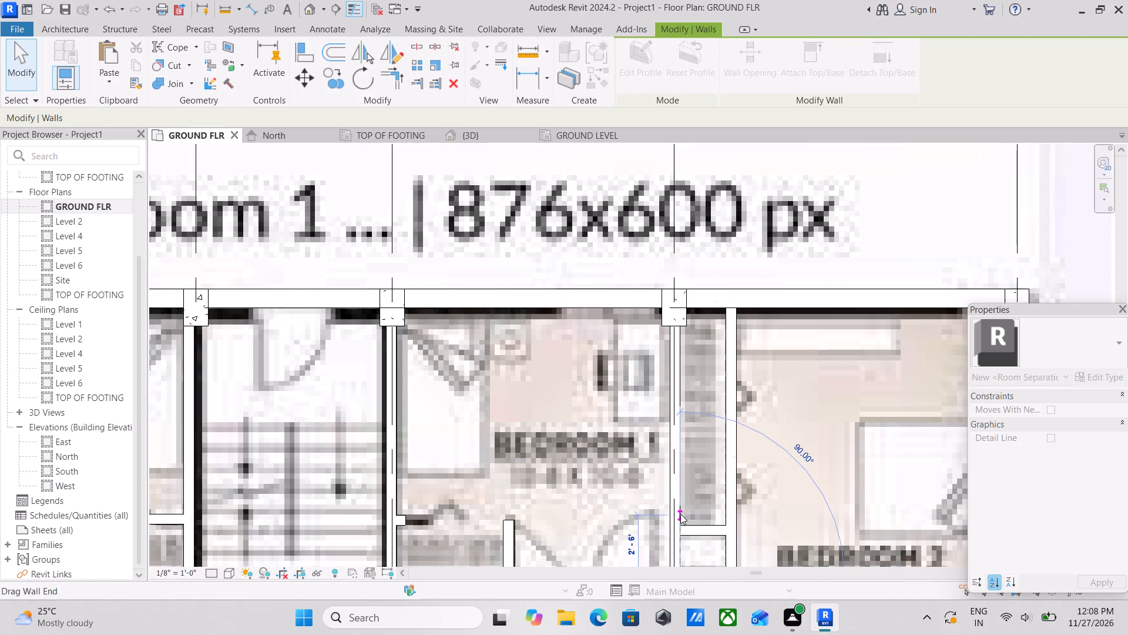
{"action": "key", "text": "Escape"}
{"action": "key", "text": "Escape"}
Examine the bedroom, kitchen, dining, bath and laundry walls of both units against the underlay image.
{"action": "scroll", "coordinate": [684, 465], "scroll_direction": "down", "scroll_amount": 3}
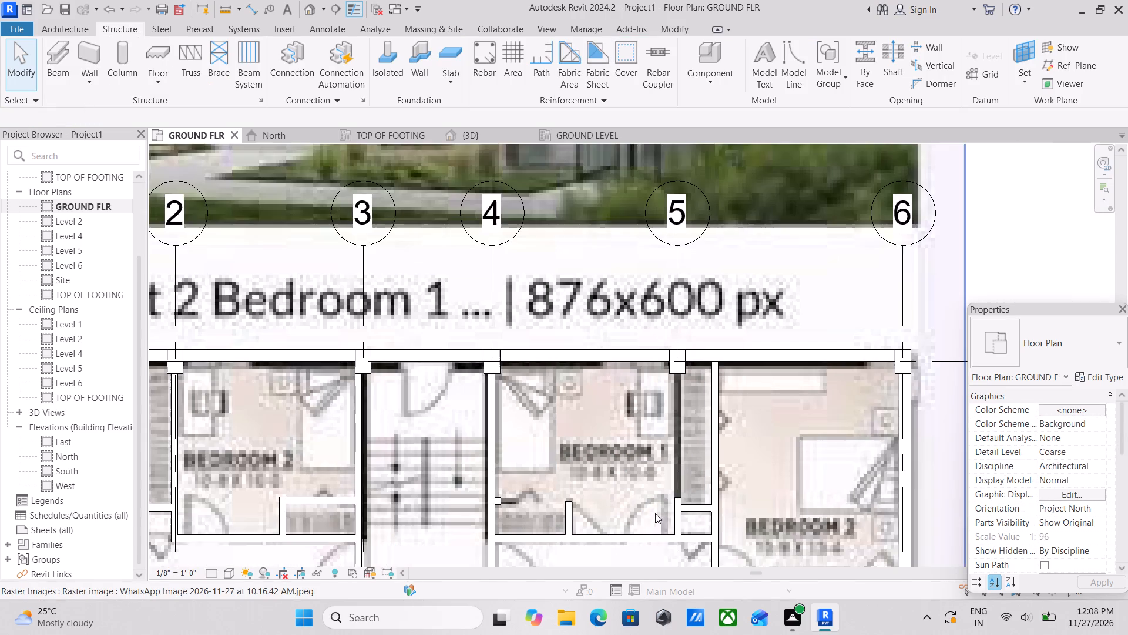
{"action": "middle_click_drag", "start_coordinate": [642, 515], "coordinate": [724, 443]}
{"action": "scroll", "coordinate": [757, 419], "scroll_direction": "up", "scroll_amount": 3}
{"action": "middle_click_drag", "start_coordinate": [767, 462], "coordinate": [734, 443]}
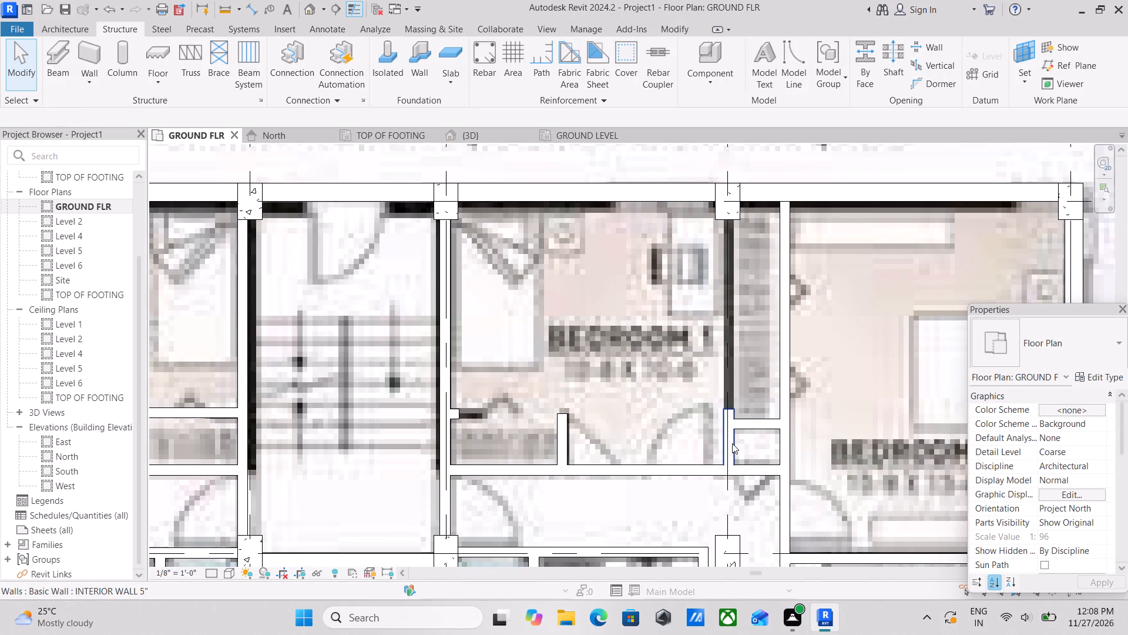
{"action": "scroll", "coordinate": [732, 443], "scroll_direction": "down", "scroll_amount": 5}
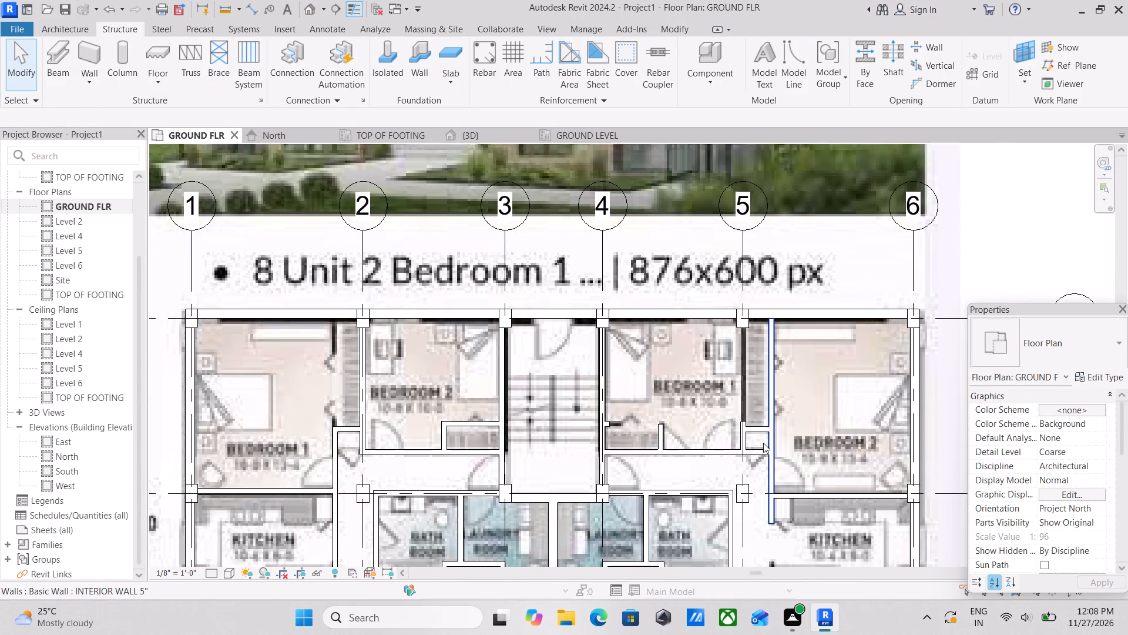
{"action": "middle_click_drag", "start_coordinate": [763, 443], "coordinate": [642, 393]}
{"action": "scroll", "coordinate": [641, 393], "scroll_direction": "up", "scroll_amount": 1}
{"action": "middle_click_drag", "start_coordinate": [716, 471], "coordinate": [756, 389]}
{"action": "scroll", "coordinate": [706, 447], "scroll_direction": "down", "scroll_amount": 1}
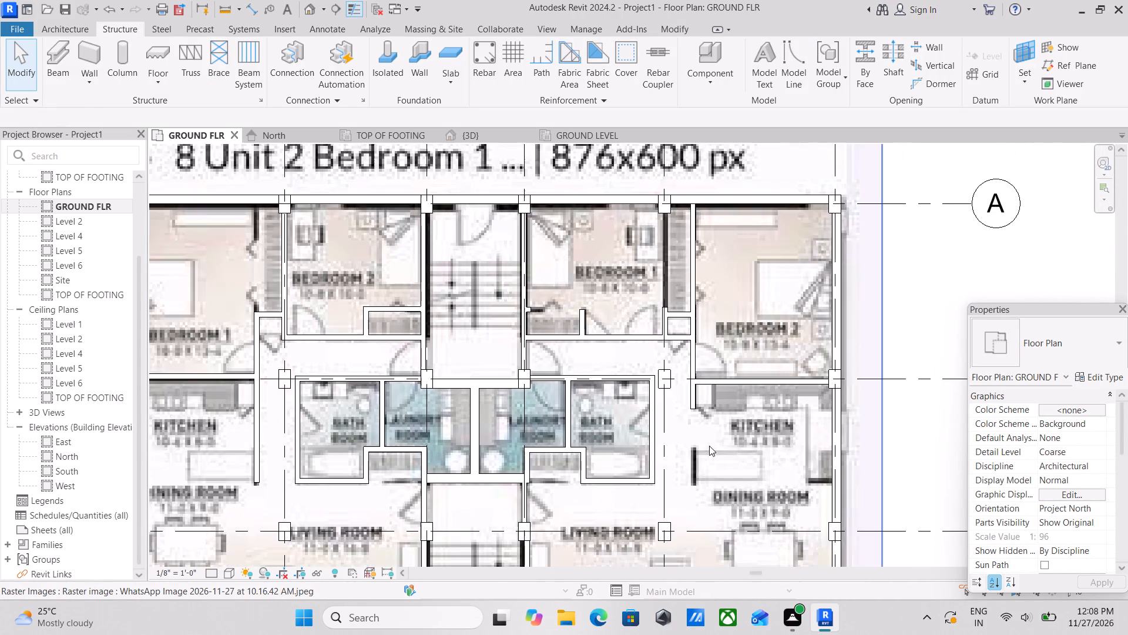
{"action": "scroll", "coordinate": [714, 436], "scroll_direction": "down", "scroll_amount": 1}
{"action": "middle_click_drag", "start_coordinate": [725, 534], "coordinate": [725, 461]}
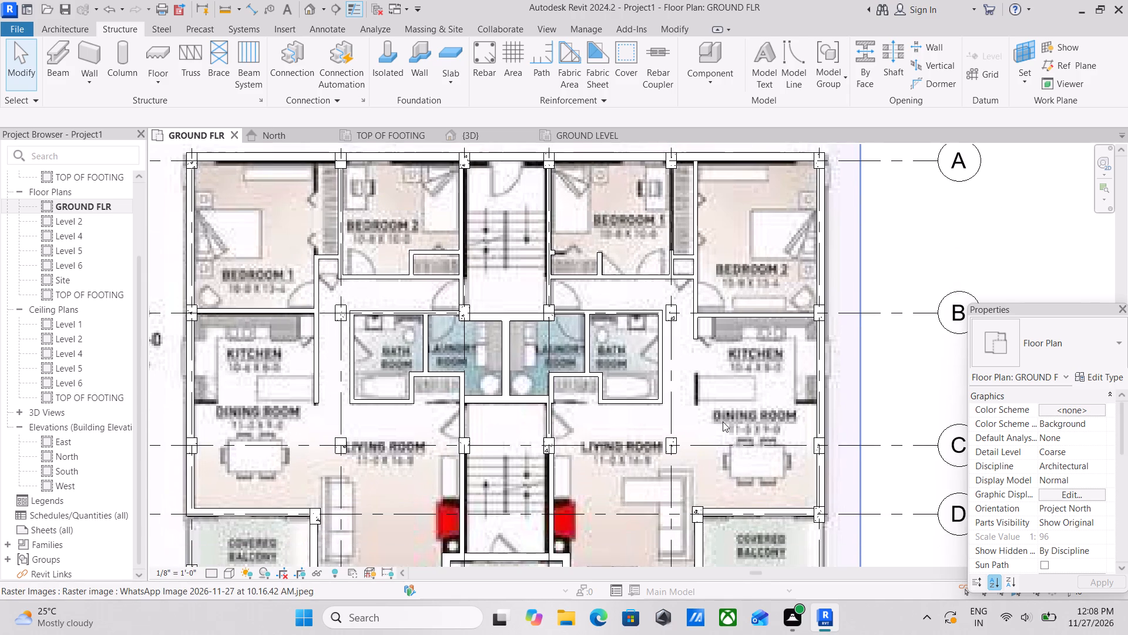
{"action": "scroll", "coordinate": [719, 423], "scroll_direction": "down", "scroll_amount": 3}
{"action": "scroll", "coordinate": [716, 530], "scroll_direction": "up", "scroll_amount": 2}
{"action": "scroll", "coordinate": [570, 456], "scroll_direction": "up", "scroll_amount": 3}
{"action": "middle_click_drag", "start_coordinate": [636, 442], "coordinate": [705, 533]}
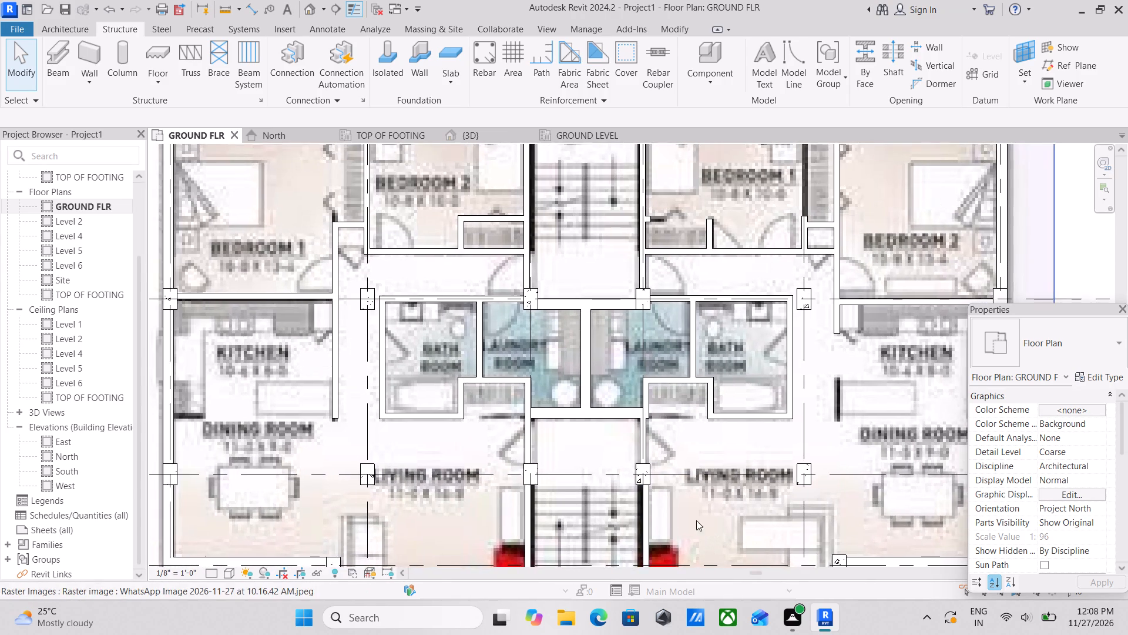
{"action": "scroll", "coordinate": [649, 435], "scroll_direction": "up", "scroll_amount": 3}
{"action": "middle_click_drag", "start_coordinate": [733, 426], "coordinate": [783, 438]}
{"action": "middle_click_drag", "start_coordinate": [694, 442], "coordinate": [848, 489]}
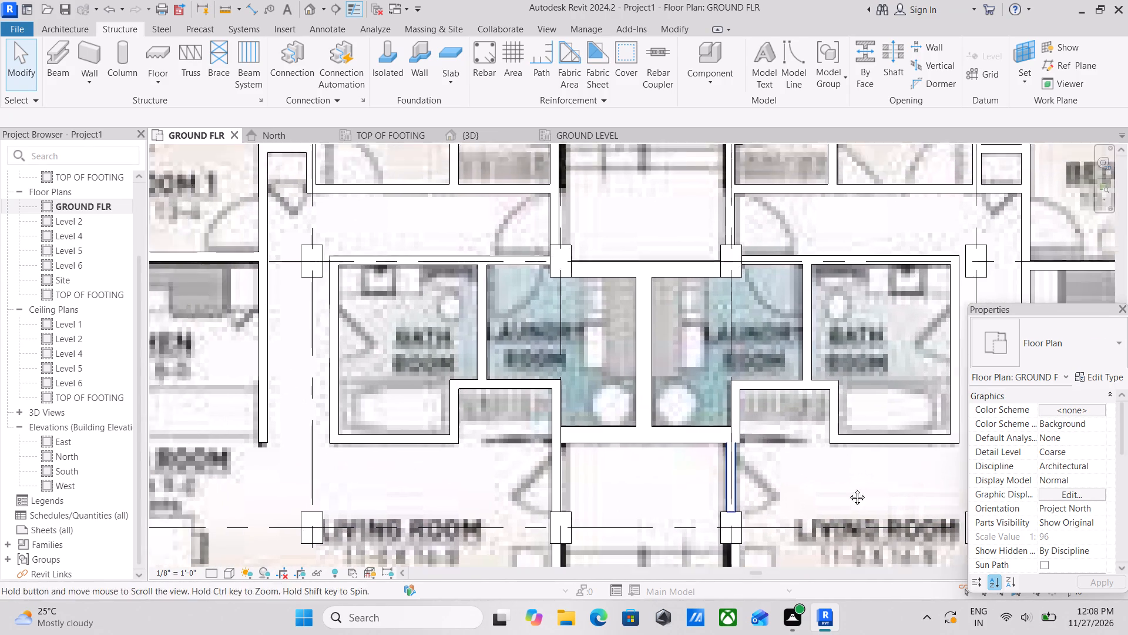
{"action": "middle_click_drag", "start_coordinate": [848, 489], "coordinate": [872, 487]}
{"action": "scroll", "coordinate": [635, 385], "scroll_direction": "down", "scroll_amount": 1}
Shorten the Bedroom 2 closet front wall to a stub at the grid 3 stair wall, leaving an opening of about 4' 0 1/2".
{"action": "middle_click_drag", "start_coordinate": [549, 405], "coordinate": [580, 430]}
{"action": "middle_click_drag", "start_coordinate": [568, 417], "coordinate": [588, 501]}
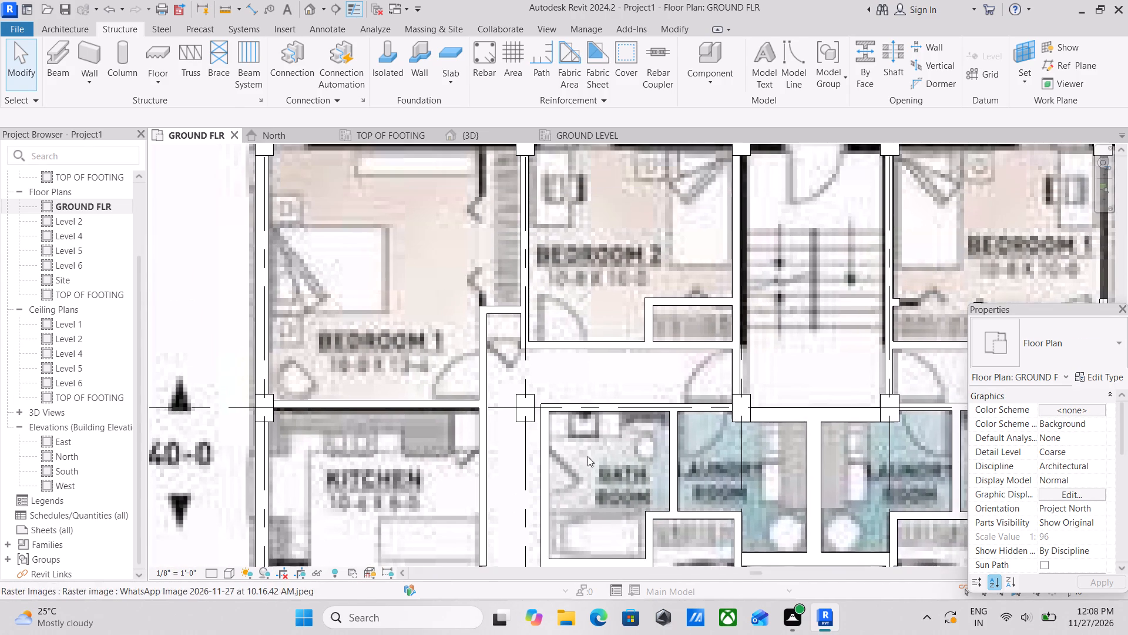
{"action": "middle_click_drag", "start_coordinate": [589, 453], "coordinate": [585, 489]}
{"action": "middle_click_drag", "start_coordinate": [659, 398], "coordinate": [647, 485]}
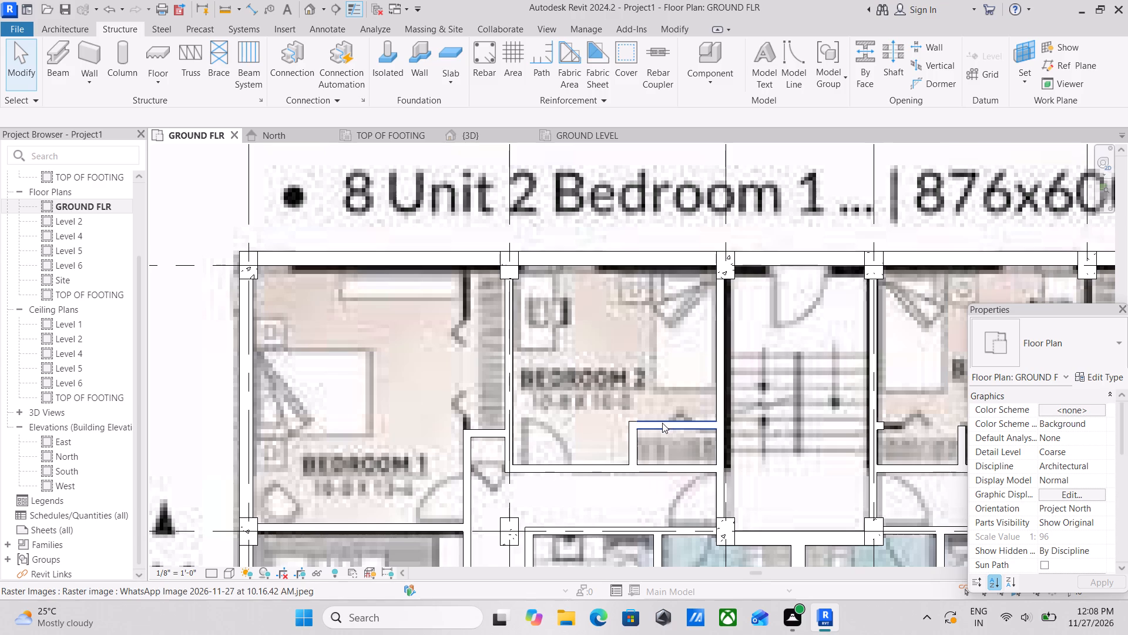
{"action": "left_click", "coordinate": [662, 423]}
{"action": "scroll", "coordinate": [664, 423], "scroll_direction": "up", "scroll_amount": 6}
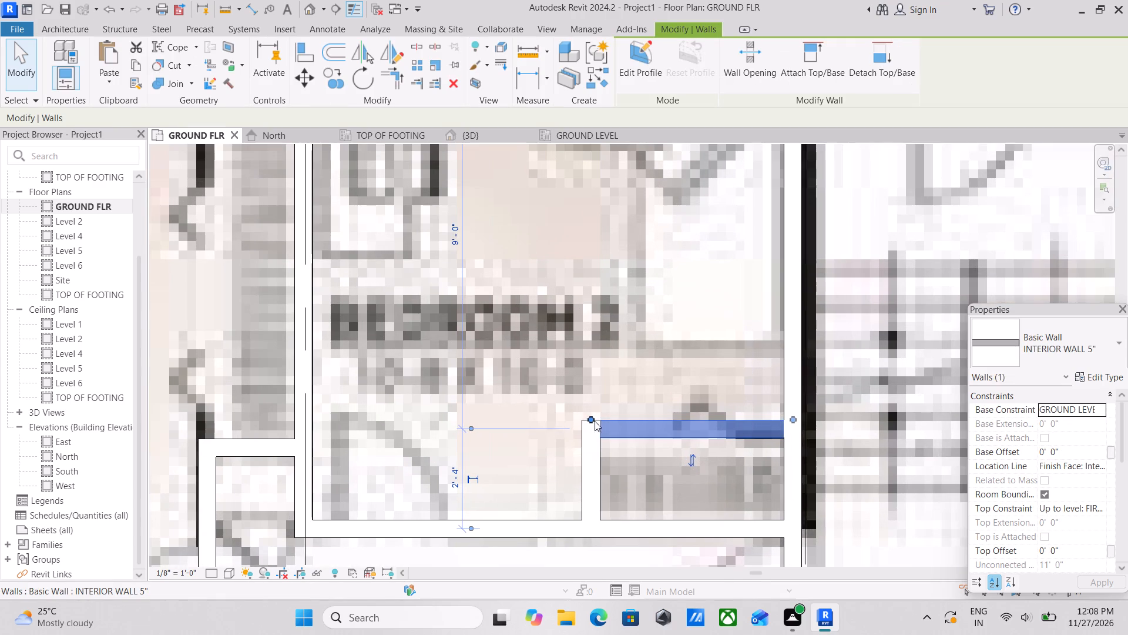
{"action": "left_click_drag", "start_coordinate": [590, 416], "coordinate": [755, 417]}
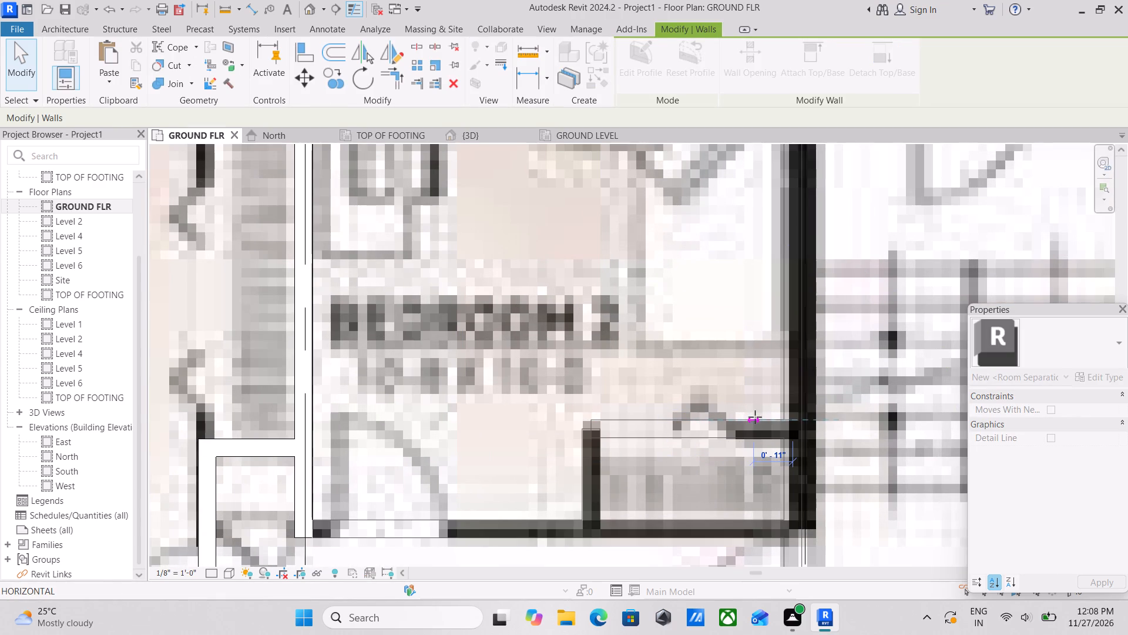
{"action": "left_click_drag", "start_coordinate": [755, 417], "coordinate": [766, 420]}
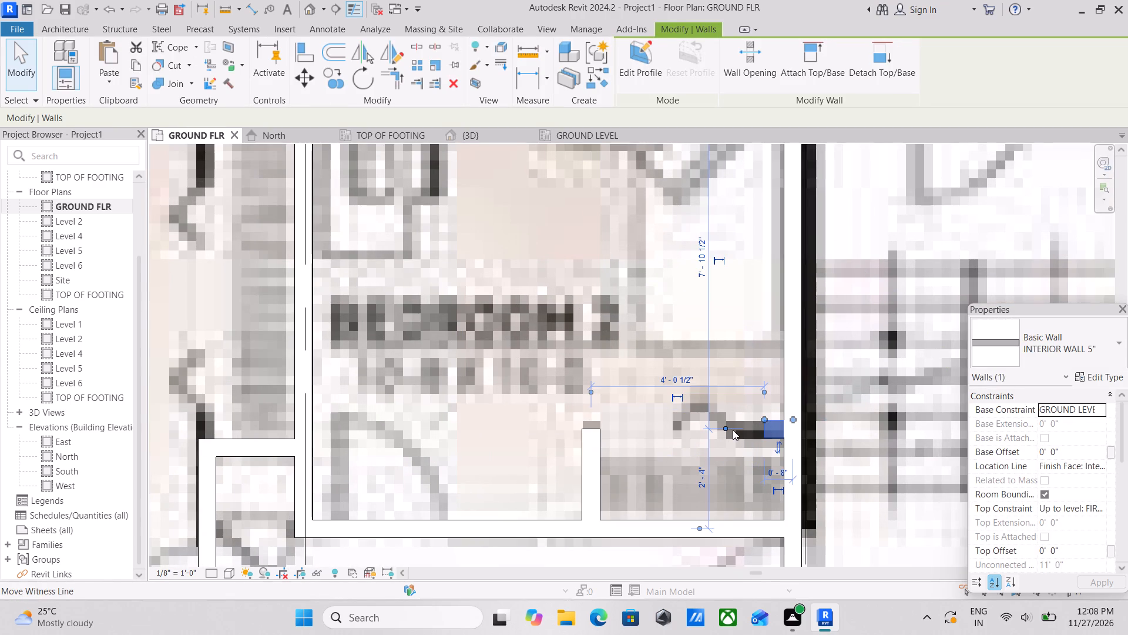
{"action": "key", "text": "Escape"}
{"action": "key", "text": "Escape"}
Examine the bedroom closet and stair walls between grids 1 and 6 against the underlay image for remaining differences.
{"action": "scroll", "coordinate": [733, 430], "scroll_direction": "down", "scroll_amount": 4}
{"action": "middle_click_drag", "start_coordinate": [729, 432], "coordinate": [803, 441]}
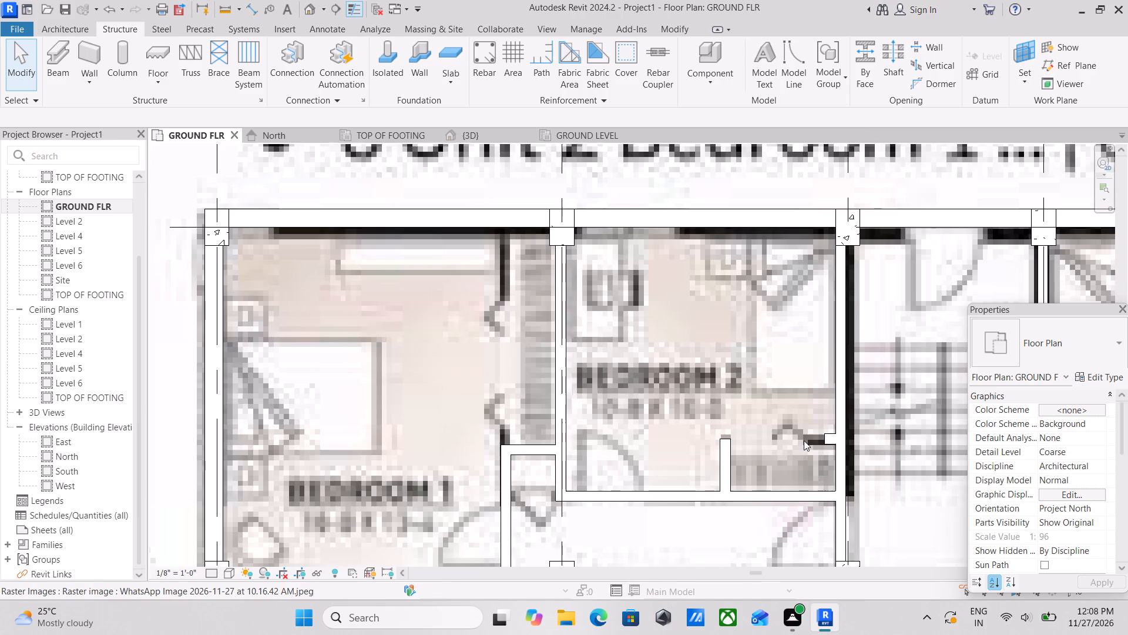
{"action": "scroll", "coordinate": [503, 399], "scroll_direction": "down", "scroll_amount": 3}
{"action": "scroll", "coordinate": [527, 444], "scroll_direction": "down", "scroll_amount": 1}
{"action": "middle_click_drag", "start_coordinate": [526, 444], "coordinate": [671, 405]}
{"action": "scroll", "coordinate": [654, 442], "scroll_direction": "down", "scroll_amount": 1}
{"action": "middle_click_drag", "start_coordinate": [654, 442], "coordinate": [641, 386]}
{"action": "scroll", "coordinate": [597, 399], "scroll_direction": "up", "scroll_amount": 2}
{"action": "middle_click_drag", "start_coordinate": [775, 387], "coordinate": [574, 447]}
{"action": "middle_click_drag", "start_coordinate": [697, 418], "coordinate": [538, 435]}
{"action": "scroll", "coordinate": [679, 420], "scroll_direction": "up", "scroll_amount": 1}
{"action": "scroll", "coordinate": [503, 430], "scroll_direction": "down", "scroll_amount": 1}
{"action": "middle_click_drag", "start_coordinate": [476, 427], "coordinate": [551, 439]}
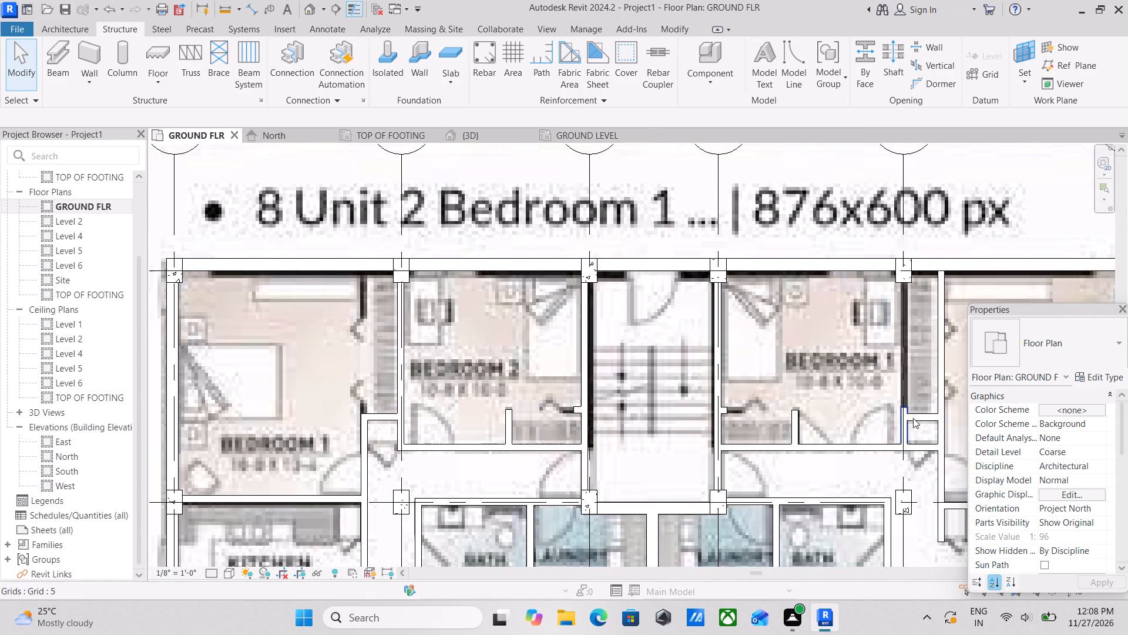
{"action": "scroll", "coordinate": [919, 440], "scroll_direction": "up", "scroll_amount": 2}
{"action": "middle_click_drag", "start_coordinate": [756, 406], "coordinate": [775, 422]}
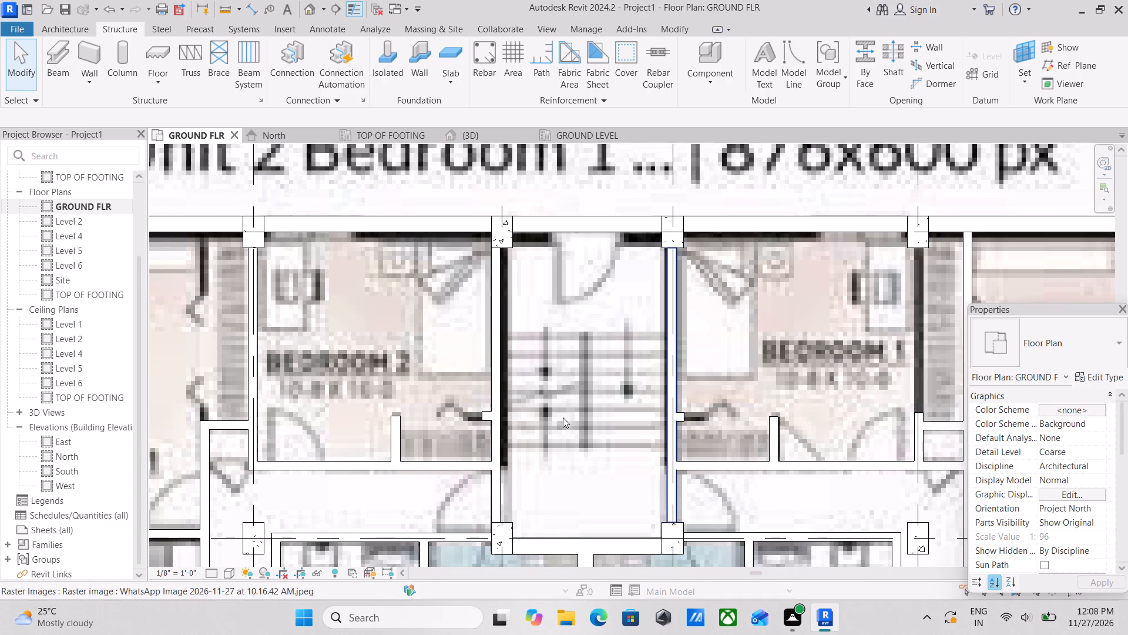
{"action": "scroll", "coordinate": [528, 393], "scroll_direction": "down", "scroll_amount": 3}
{"action": "middle_click_drag", "start_coordinate": [529, 393], "coordinate": [570, 415]}
{"action": "middle_click_drag", "start_coordinate": [570, 392], "coordinate": [599, 430]}
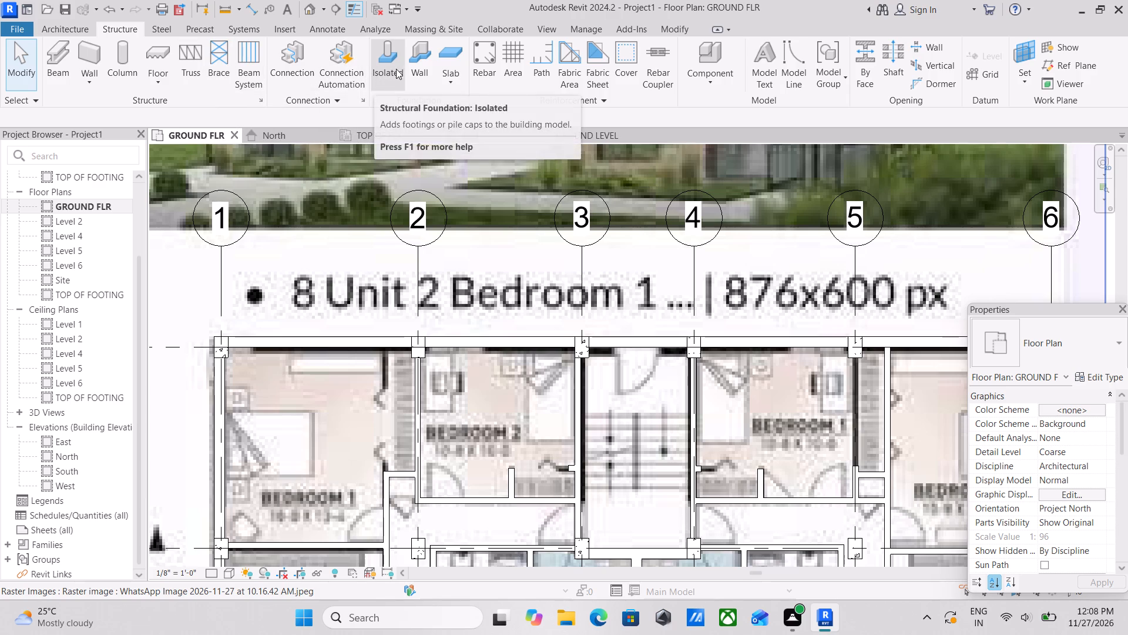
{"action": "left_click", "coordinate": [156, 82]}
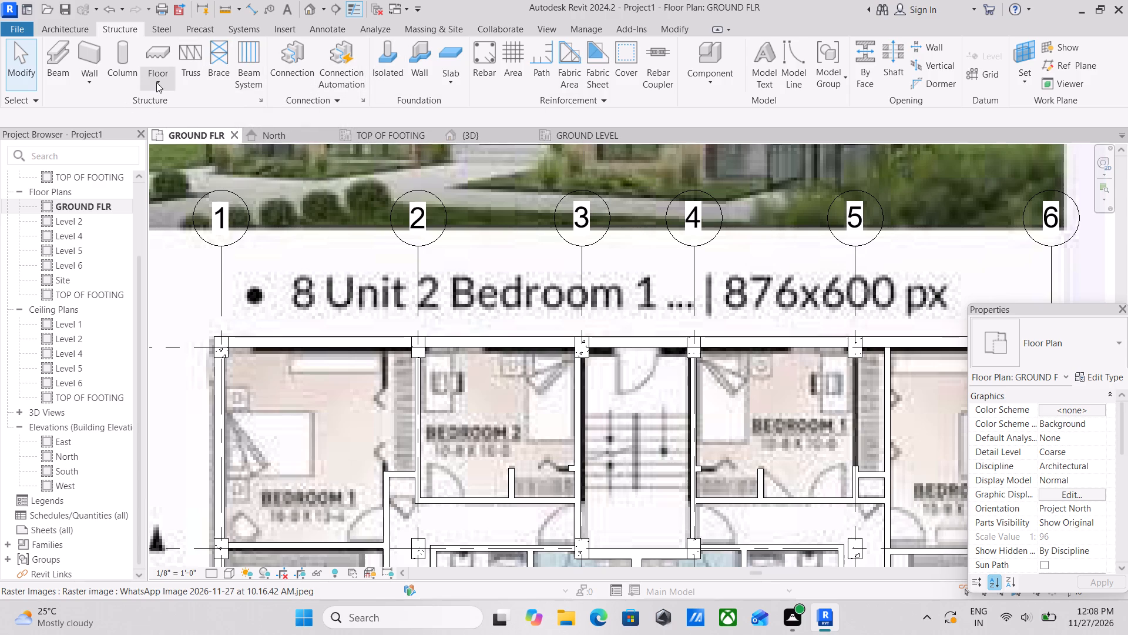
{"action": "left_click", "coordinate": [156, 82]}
Start a sketched stair run and draw its boundary 10' 5" up the grid 3 stairwell wall and around the top column's corner.
{"action": "left_click", "coordinate": [56, 28]}
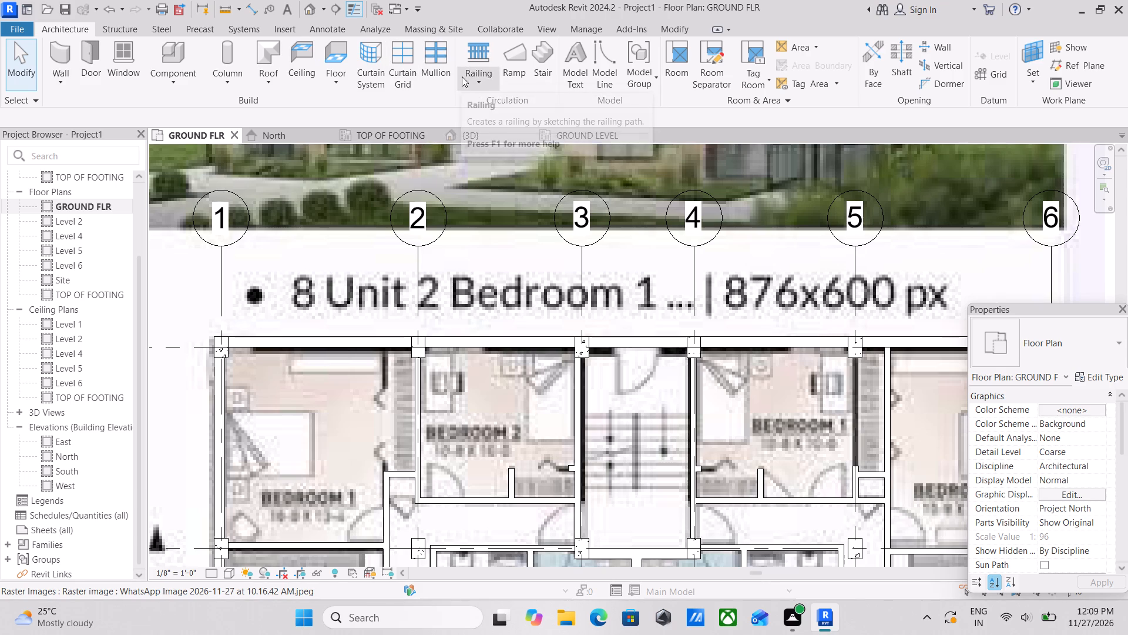
{"action": "left_click", "coordinate": [552, 68]}
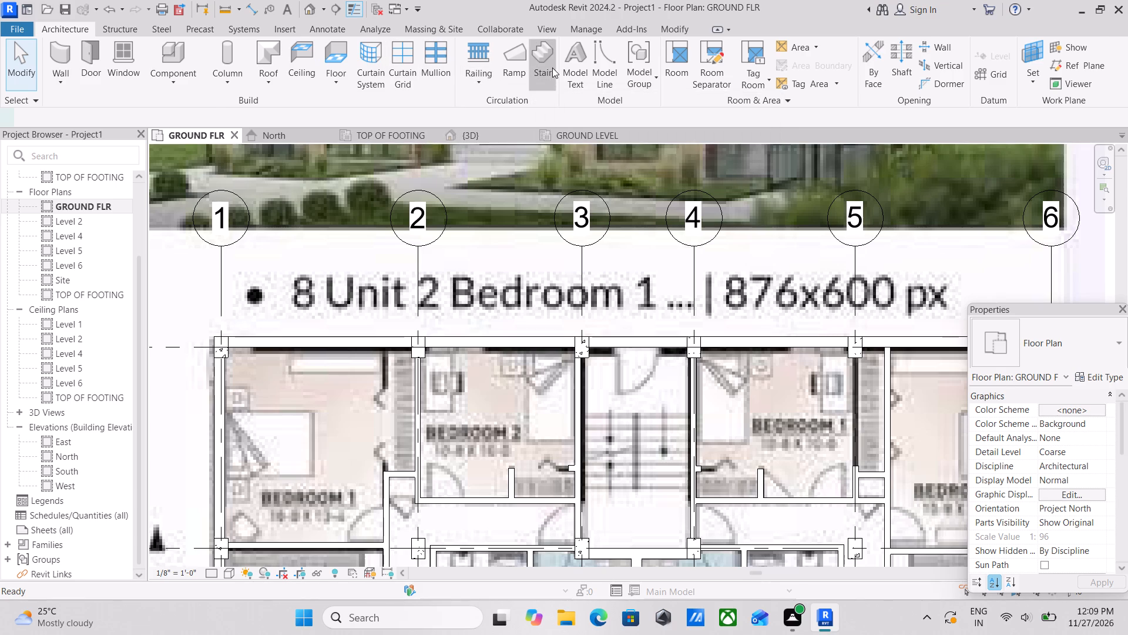
{"action": "scroll", "coordinate": [689, 430], "scroll_direction": "up", "scroll_amount": 2}
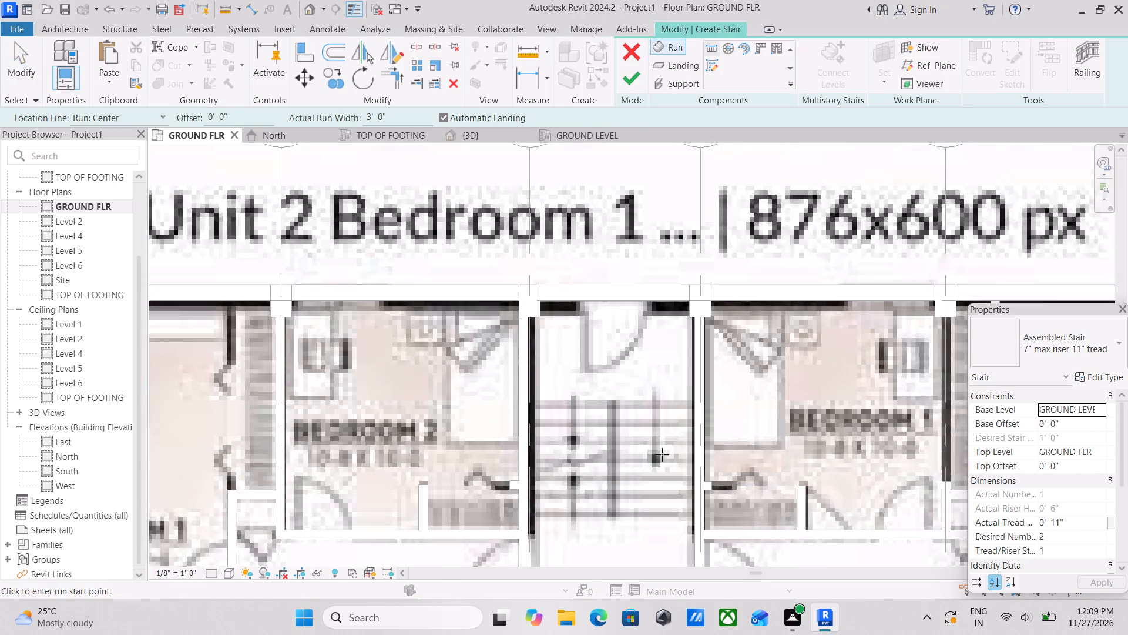
{"action": "scroll", "coordinate": [662, 454], "scroll_direction": "up", "scroll_amount": 2}
{"action": "scroll", "coordinate": [506, 429], "scroll_direction": "up", "scroll_amount": 2}
{"action": "scroll", "coordinate": [529, 404], "scroll_direction": "down", "scroll_amount": 2}
{"action": "middle_click_drag", "start_coordinate": [529, 404], "coordinate": [555, 198]}
{"action": "scroll", "coordinate": [546, 271], "scroll_direction": "down", "scroll_amount": 1}
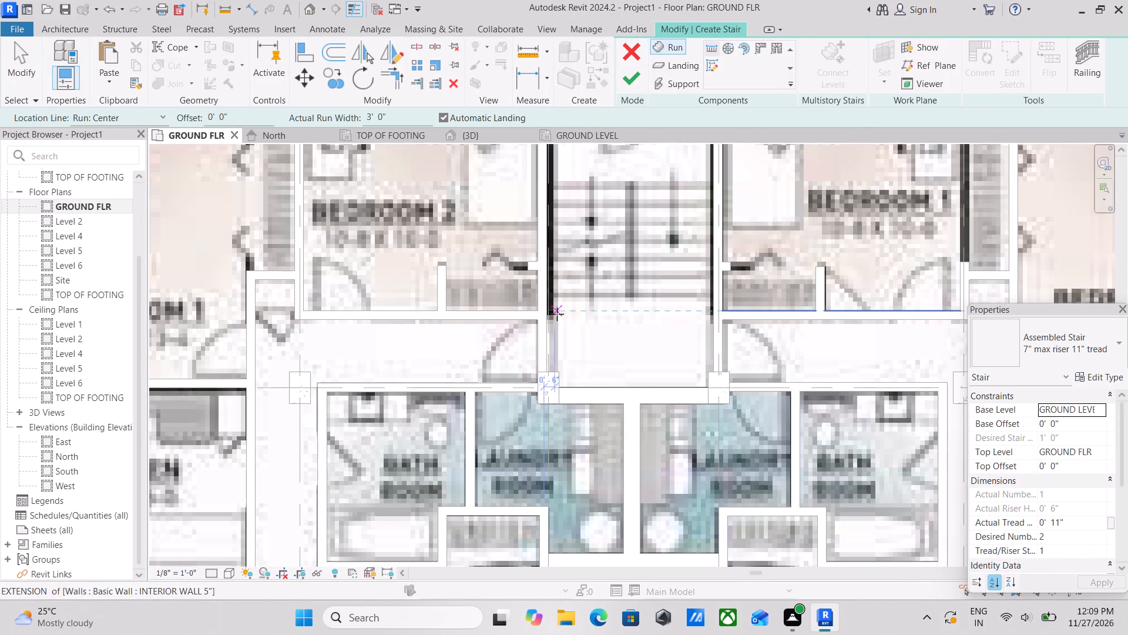
{"action": "middle_click_drag", "start_coordinate": [558, 313], "coordinate": [518, 409]}
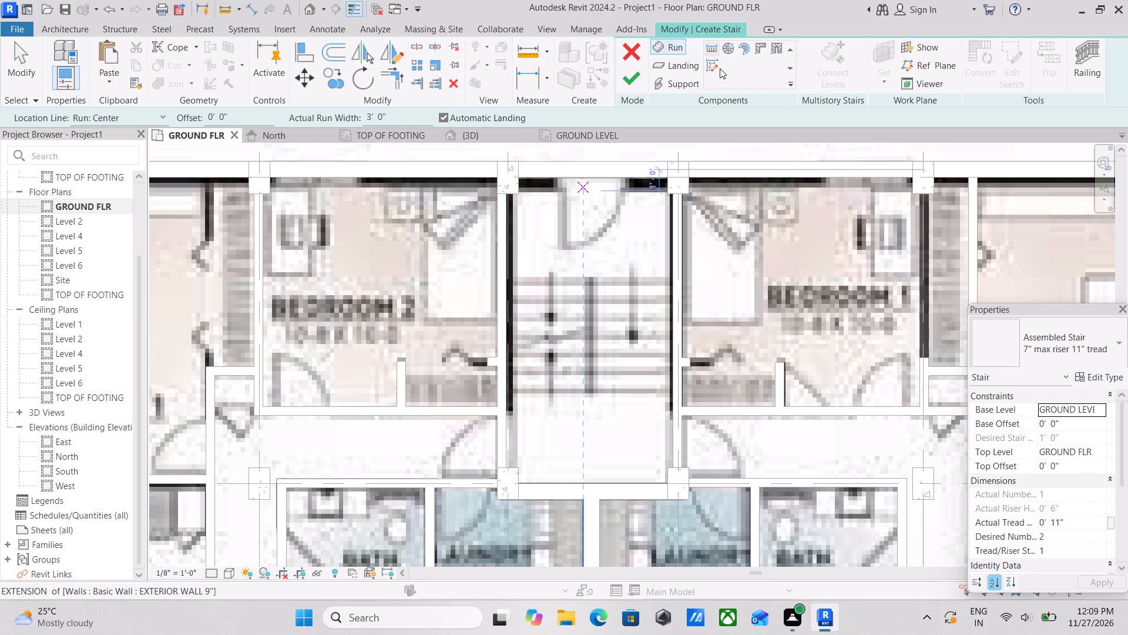
{"action": "left_click", "coordinate": [713, 68]}
{"action": "scroll", "coordinate": [522, 433], "scroll_direction": "up", "scroll_amount": 6}
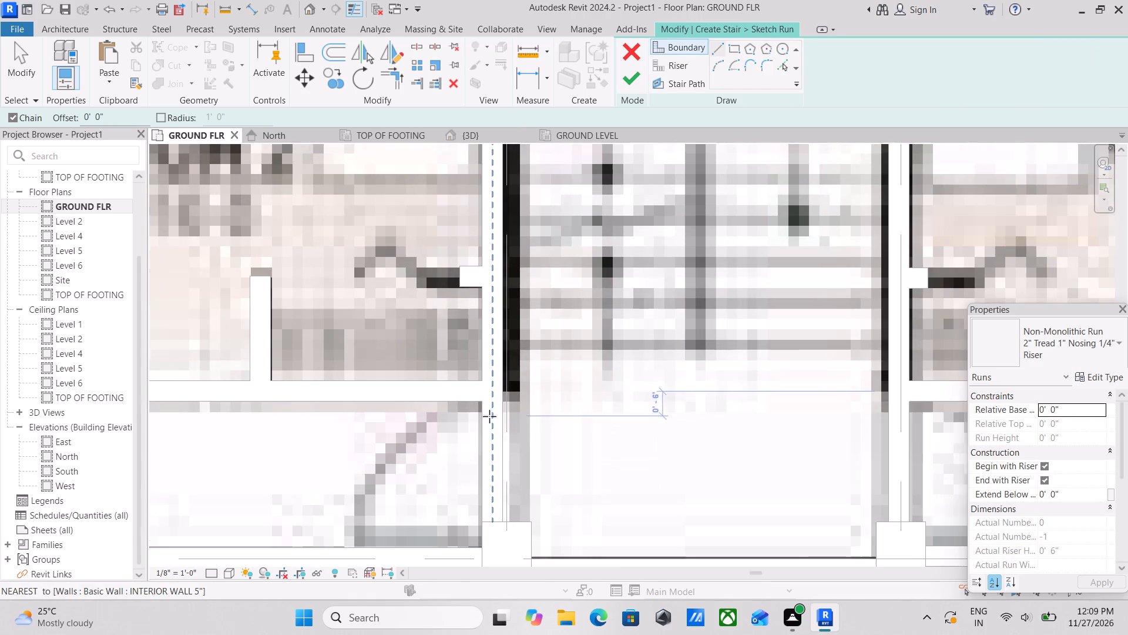
{"action": "left_click", "coordinate": [505, 397]}
{"action": "middle_click_drag", "start_coordinate": [485, 185], "coordinate": [502, 357]}
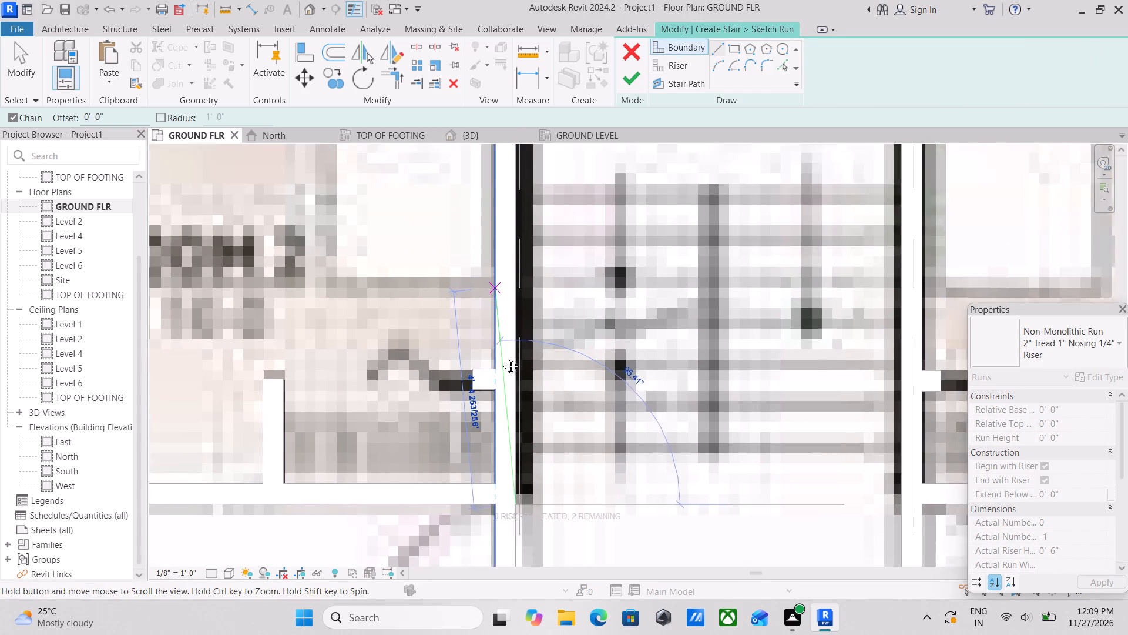
{"action": "middle_click_drag", "start_coordinate": [502, 357], "coordinate": [503, 377]}
{"action": "middle_click_drag", "start_coordinate": [554, 258], "coordinate": [503, 437]}
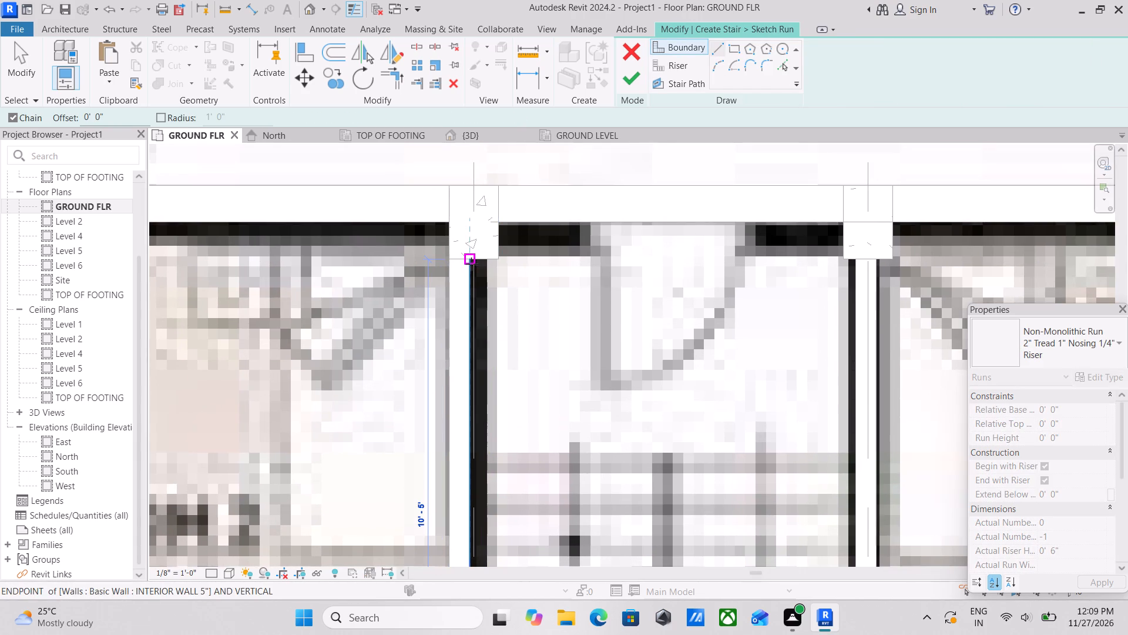
{"action": "left_click", "coordinate": [471, 264]}
{"action": "scroll", "coordinate": [471, 264], "scroll_direction": "up", "scroll_amount": 4}
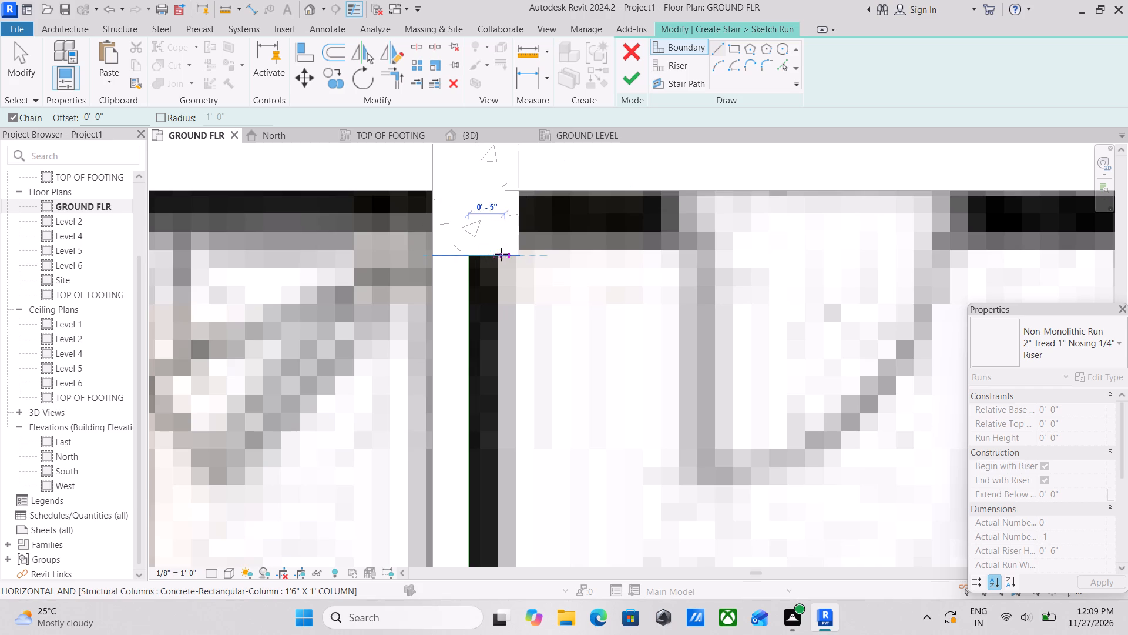
{"action": "left_click_drag", "start_coordinate": [516, 256], "coordinate": [518, 249]}
{"action": "left_click", "coordinate": [515, 190]}
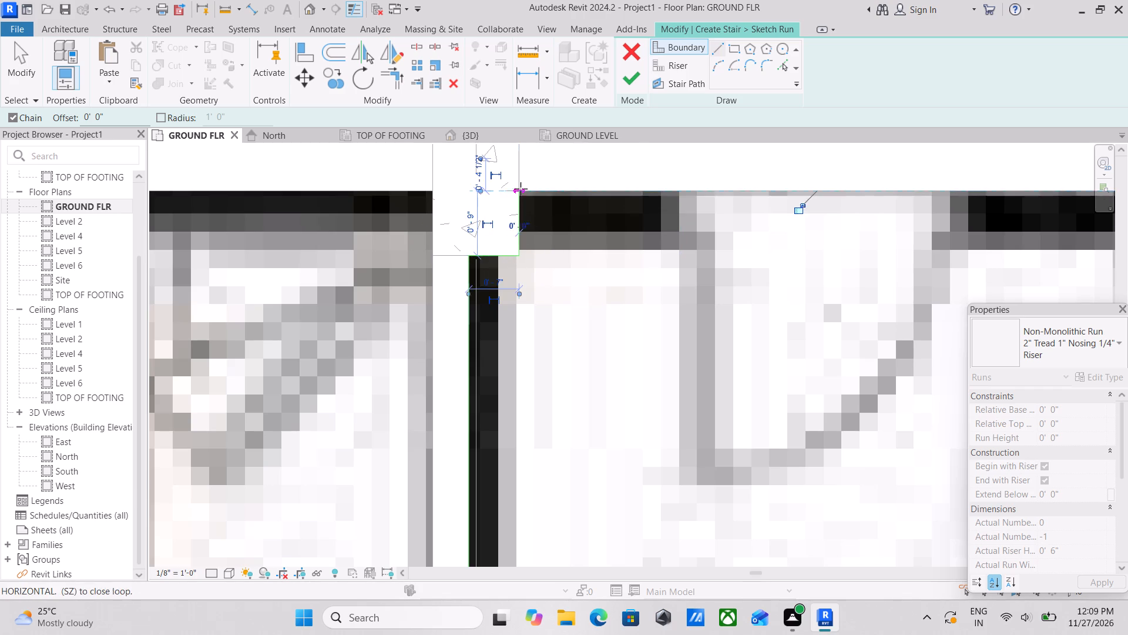
Continue the boundary 7' 0" along the exterior wall, around the grid 4 column and down the grid 4 wall to the lower column.
{"action": "middle_click_drag", "start_coordinate": [687, 185], "coordinate": [321, 191]}
{"action": "middle_click_drag", "start_coordinate": [642, 201], "coordinate": [453, 210]}
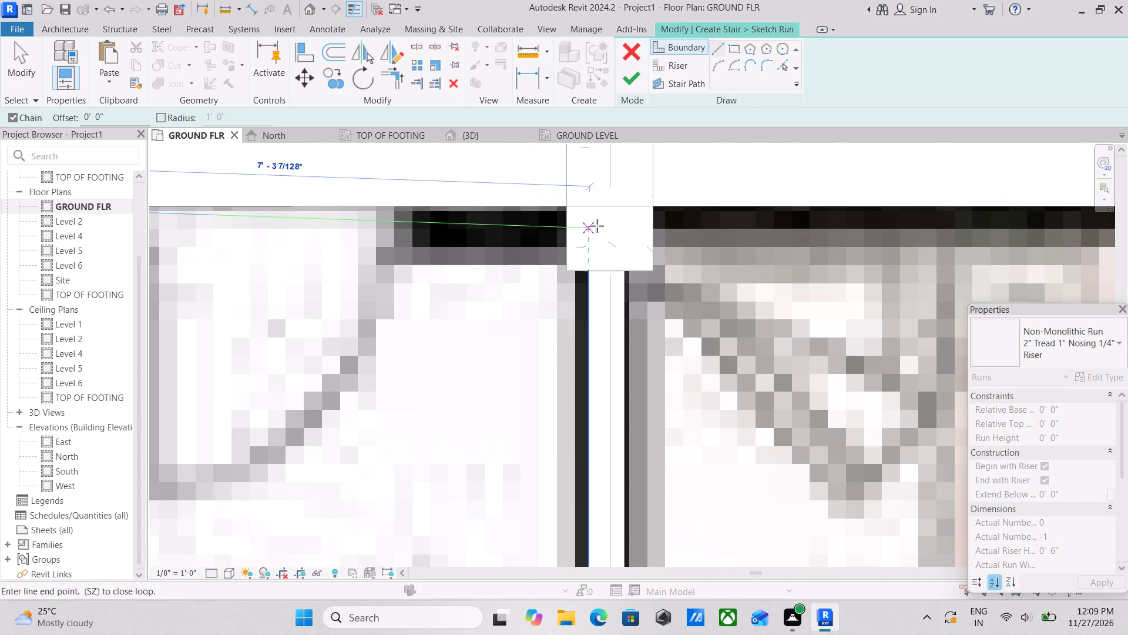
{"action": "left_click", "coordinate": [561, 203]}
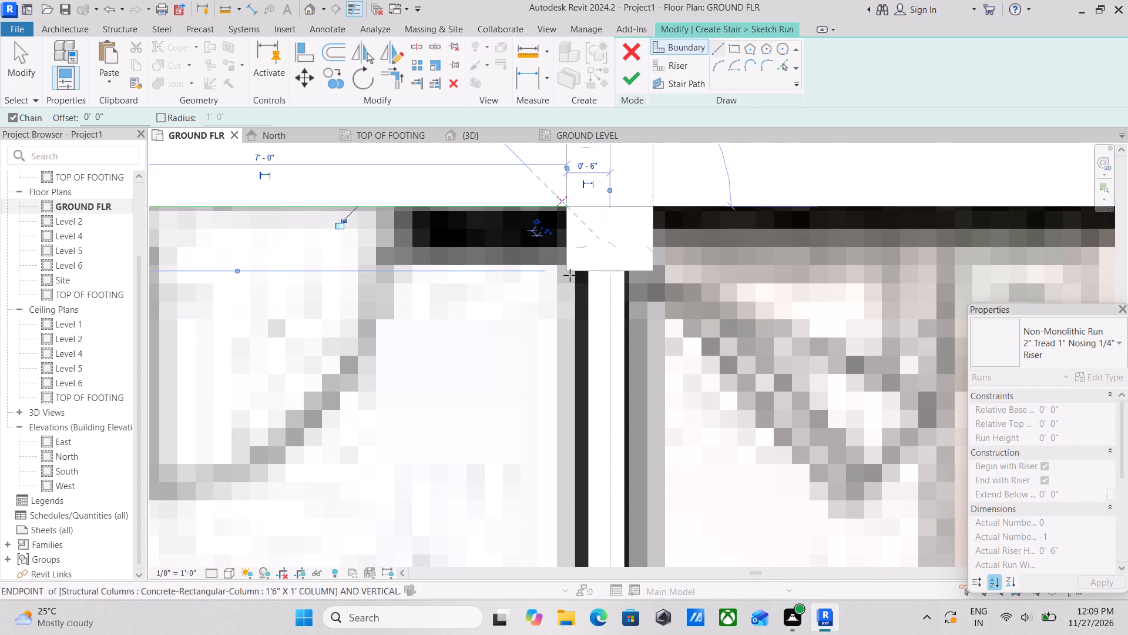
{"action": "left_click", "coordinate": [570, 272]}
{"action": "left_click", "coordinate": [583, 271]}
{"action": "scroll", "coordinate": [589, 407], "scroll_direction": "down", "scroll_amount": 1}
{"action": "middle_click_drag", "start_coordinate": [589, 407], "coordinate": [587, 405]}
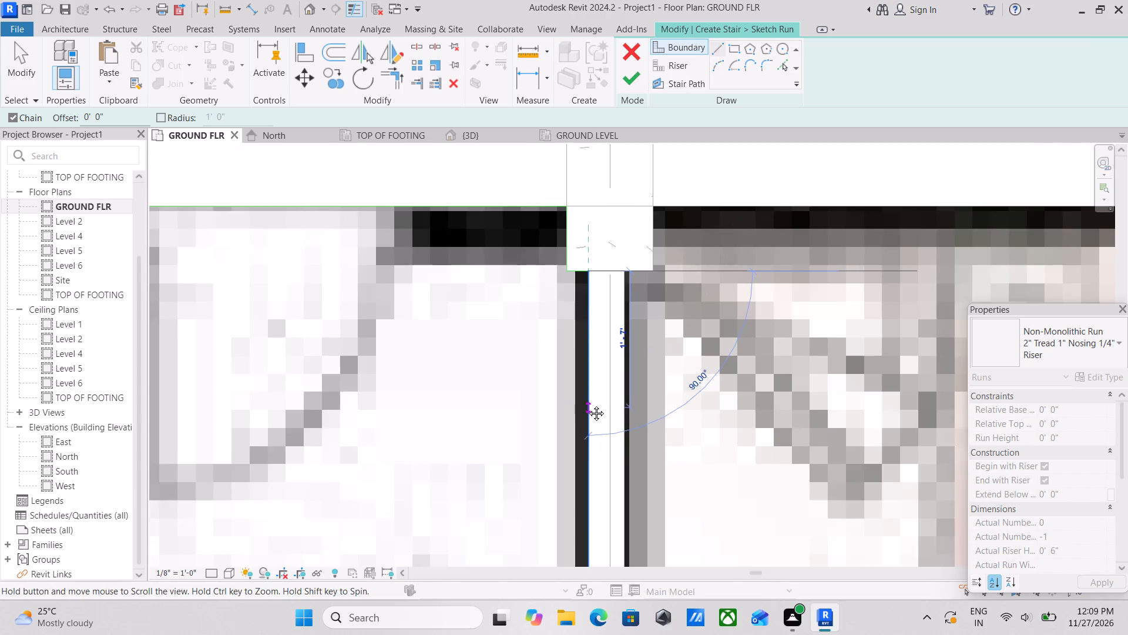
{"action": "middle_click_drag", "start_coordinate": [587, 405], "coordinate": [592, 219]}
{"action": "scroll", "coordinate": [569, 386], "scroll_direction": "down", "scroll_amount": 2}
{"action": "middle_click_drag", "start_coordinate": [569, 386], "coordinate": [578, 239]}
{"action": "scroll", "coordinate": [569, 421], "scroll_direction": "down", "scroll_amount": 2}
{"action": "middle_click_drag", "start_coordinate": [569, 421], "coordinate": [589, 274]}
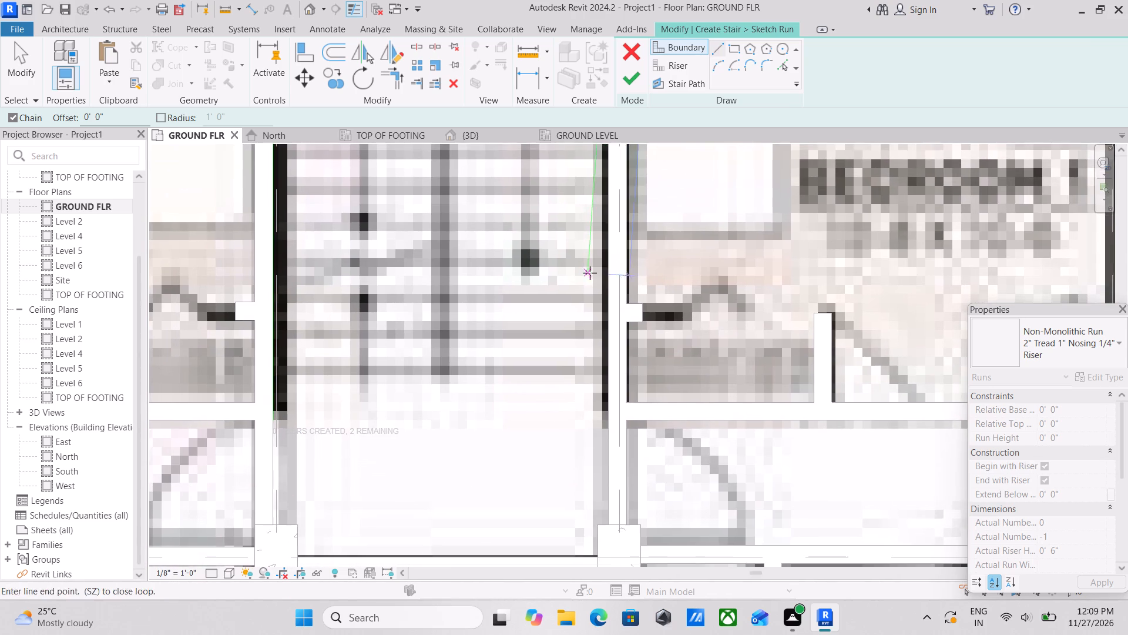
{"action": "scroll", "coordinate": [603, 391], "scroll_direction": "down", "scroll_amount": 1}
{"action": "middle_click_drag", "start_coordinate": [603, 391], "coordinate": [622, 313]}
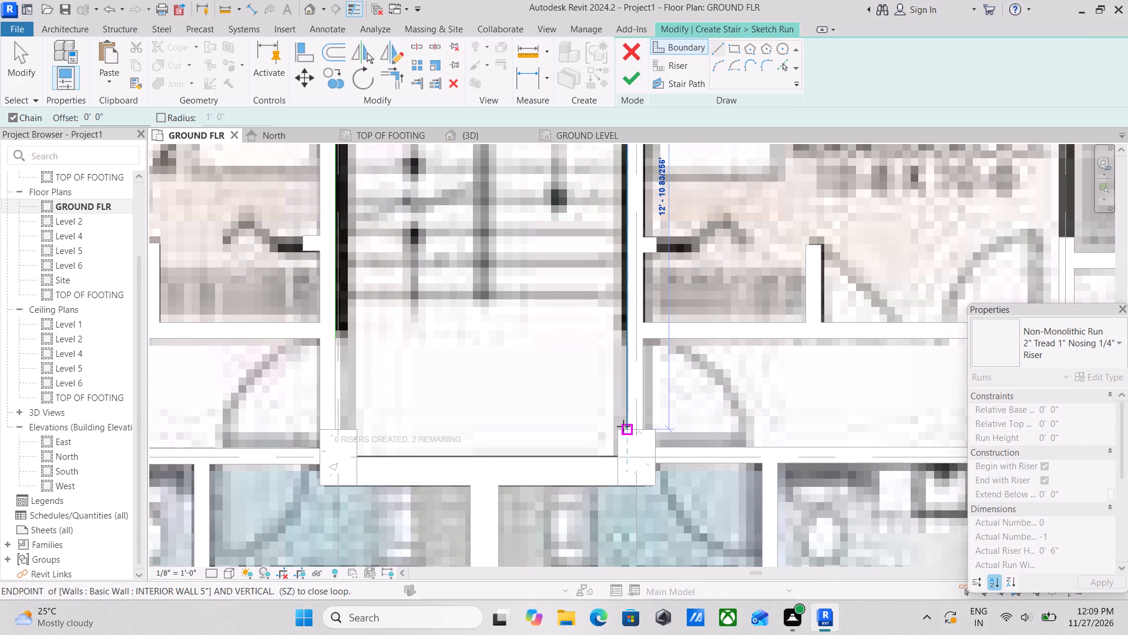
{"action": "left_click", "coordinate": [623, 426]}
{"action": "key", "text": "Escape"}
{"action": "key", "text": "Escape"}
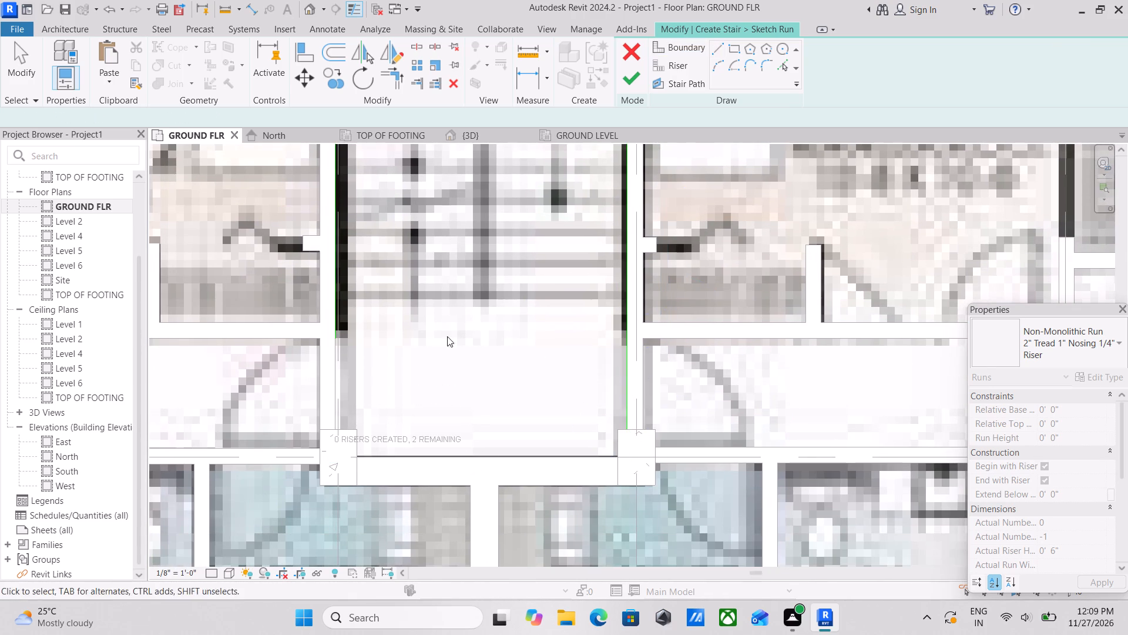
{"action": "key", "text": "Escape"}
{"action": "scroll", "coordinate": [228, 279], "scroll_direction": "up", "scroll_amount": 3}
{"action": "key", "text": "Escape"}
{"action": "key", "text": "Escape"}
{"action": "scroll", "coordinate": [411, 282], "scroll_direction": "up", "scroll_amount": 1}
{"action": "scroll", "coordinate": [401, 303], "scroll_direction": "down", "scroll_amount": 5}
{"action": "middle_click_drag", "start_coordinate": [424, 340], "coordinate": [438, 403]}
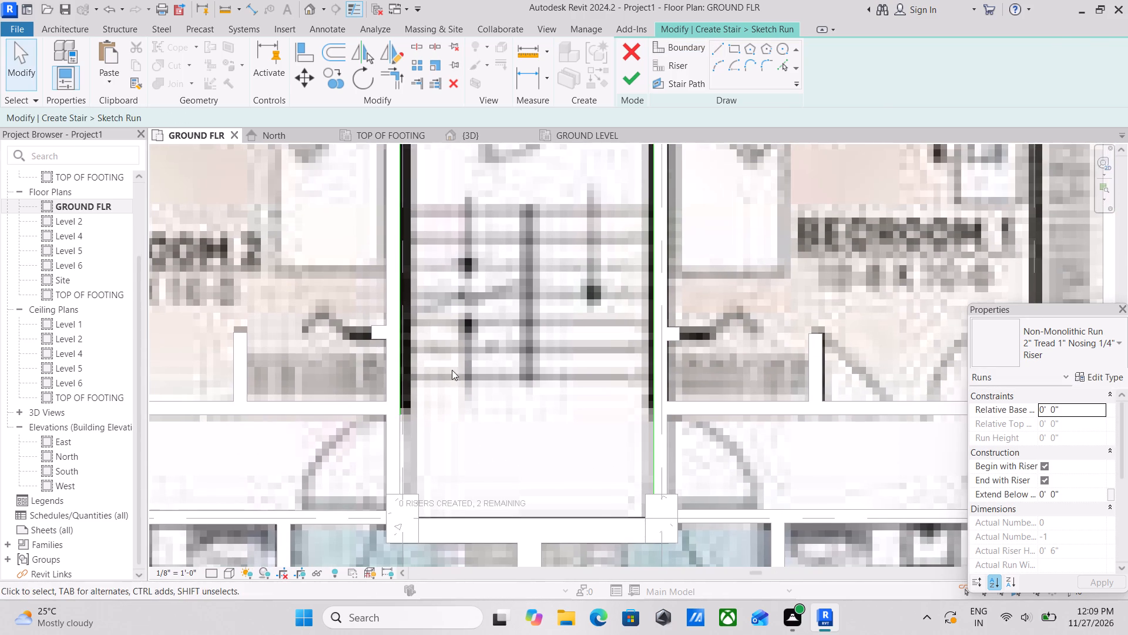
Extend the grid 3 side boundary line down to the lower column, making it 12' 10 83/256" long.
{"action": "middle_click_drag", "start_coordinate": [459, 346], "coordinate": [517, 327]}
{"action": "left_click", "coordinate": [459, 275]}
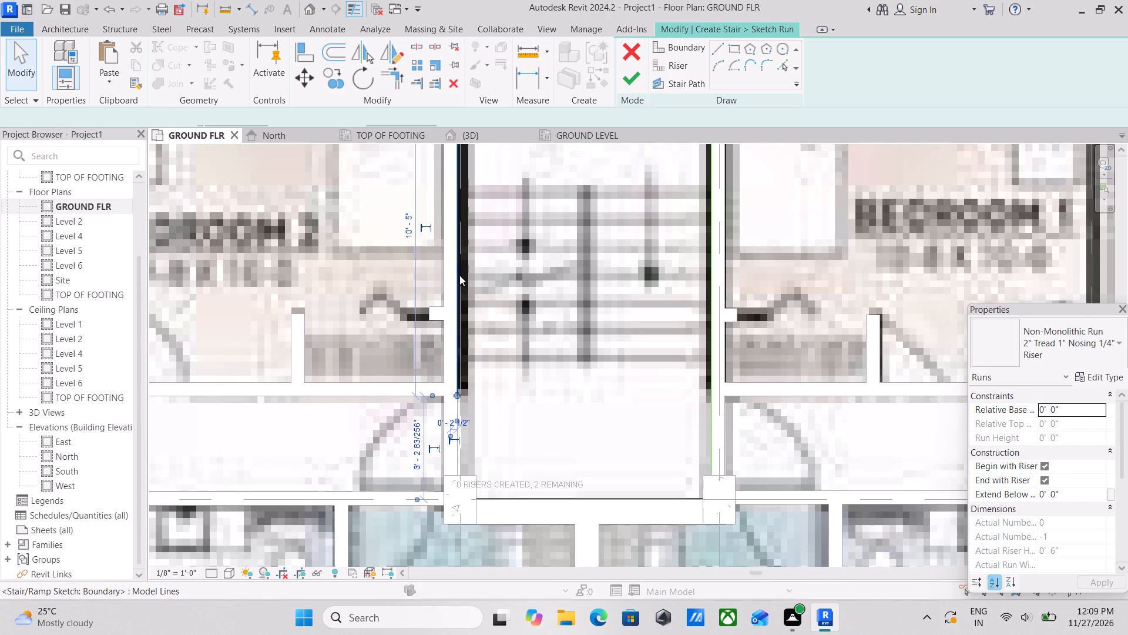
{"action": "scroll", "coordinate": [460, 393], "scroll_direction": "up", "scroll_amount": 1}
{"action": "middle_click_drag", "start_coordinate": [460, 393], "coordinate": [470, 329]}
{"action": "scroll", "coordinate": [452, 353], "scroll_direction": "up", "scroll_amount": 3}
{"action": "left_click_drag", "start_coordinate": [476, 322], "coordinate": [474, 459]}
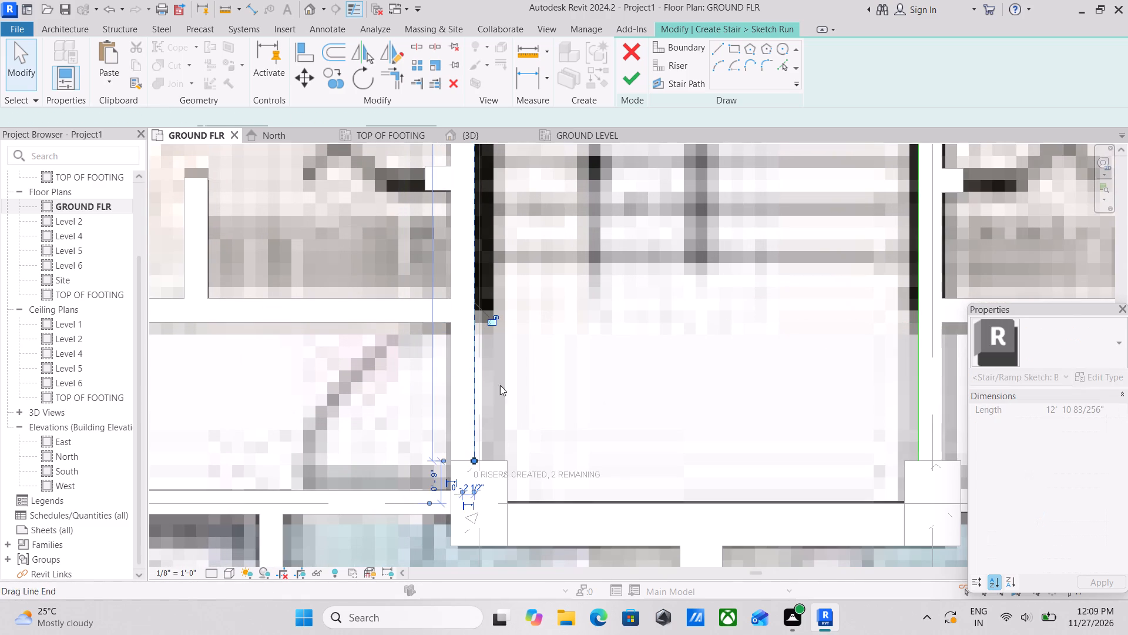
{"action": "middle_click_drag", "start_coordinate": [521, 279], "coordinate": [521, 345]}
{"action": "key", "text": "Escape"}
{"action": "key", "text": "Escape"}
{"action": "scroll", "coordinate": [520, 249], "scroll_direction": "down", "scroll_amount": 2}
{"action": "middle_click_drag", "start_coordinate": [520, 249], "coordinate": [515, 296]}
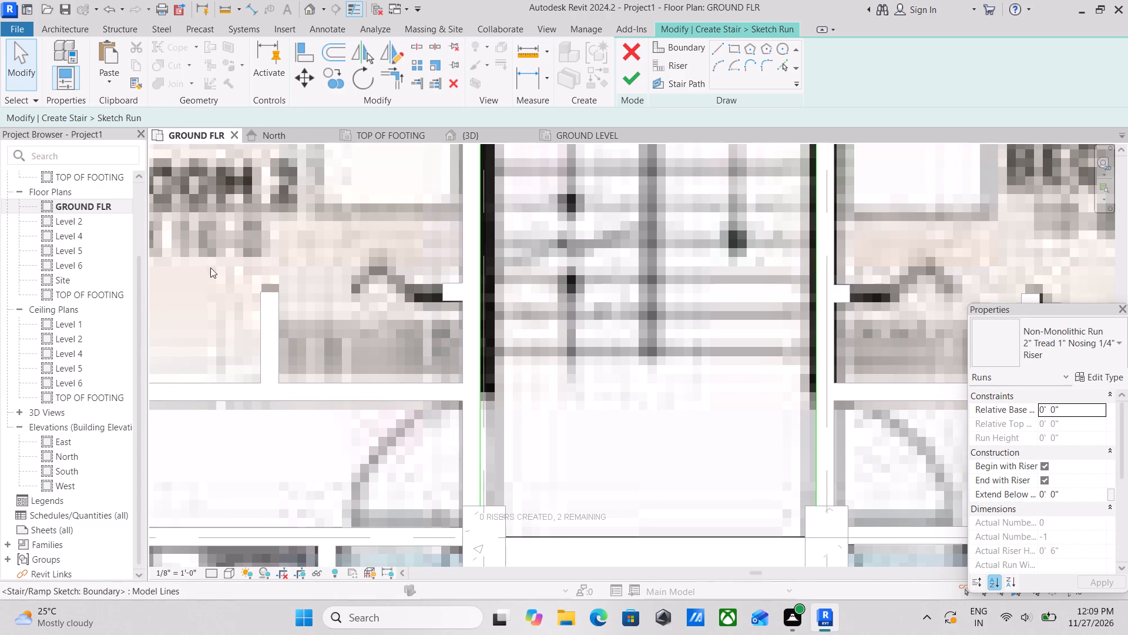
Add an inner stair boundary line by picking grid 3 with a 3' 0" offset into the stairwell.
{"action": "left_click", "coordinate": [782, 68]}
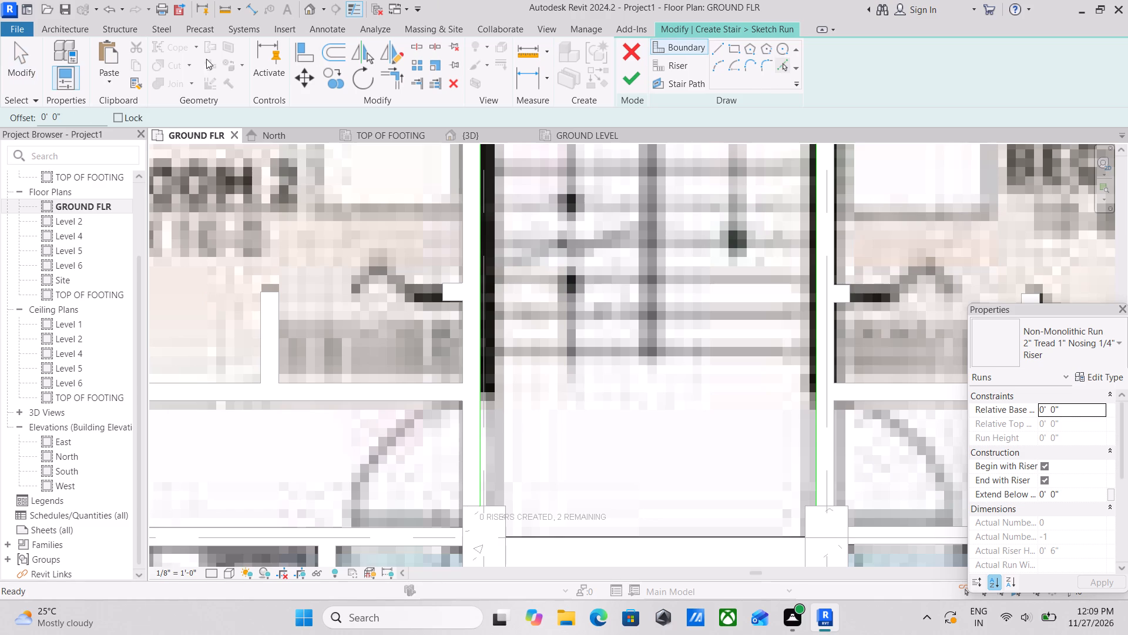
{"action": "left_click_drag", "start_coordinate": [76, 126], "coordinate": [41, 111]}
{"action": "left_click_drag", "start_coordinate": [65, 121], "coordinate": [0, 116]}
{"action": "type", "text": "3'"}
{"action": "key", "text": "Return"}
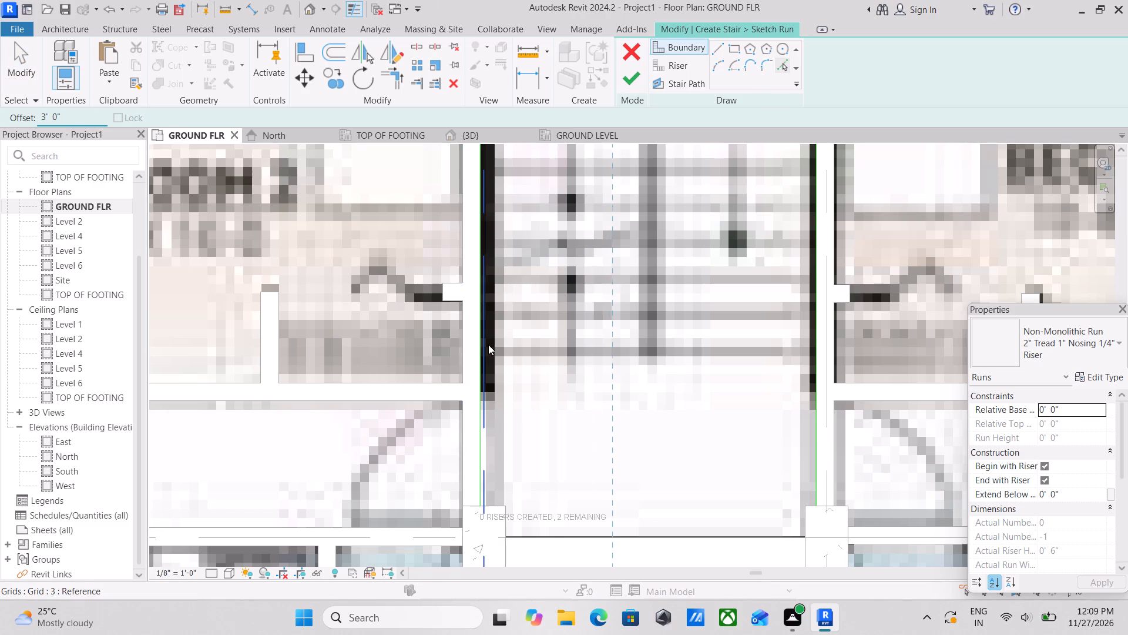
{"action": "left_click", "coordinate": [487, 345]}
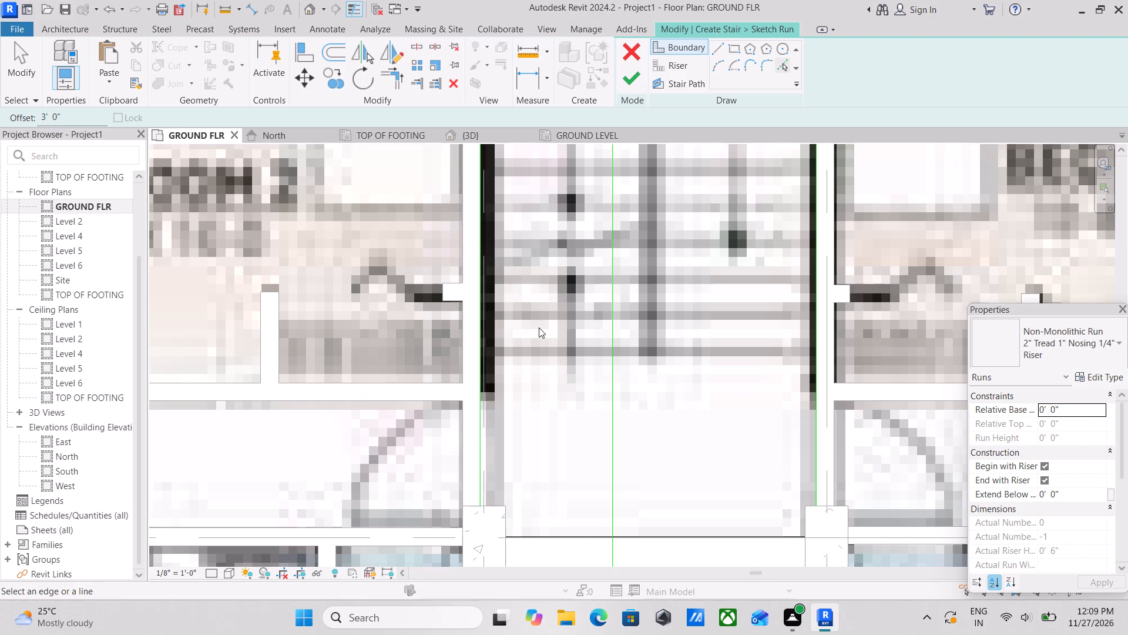
Add a second inner boundary line offset 3' 0" into the stairwell from the boundary along the grid 4 wall.
{"action": "middle_click_drag", "start_coordinate": [539, 327], "coordinate": [440, 332]}
{"action": "middle_click_drag", "start_coordinate": [536, 329], "coordinate": [412, 327]}
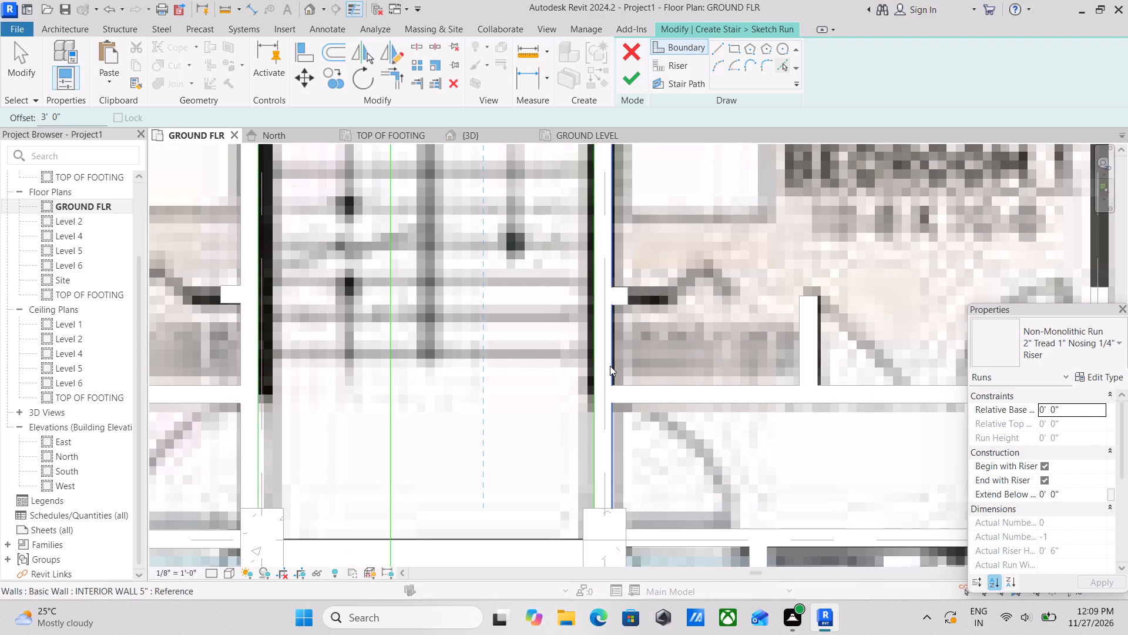
{"action": "left_click", "coordinate": [593, 372]}
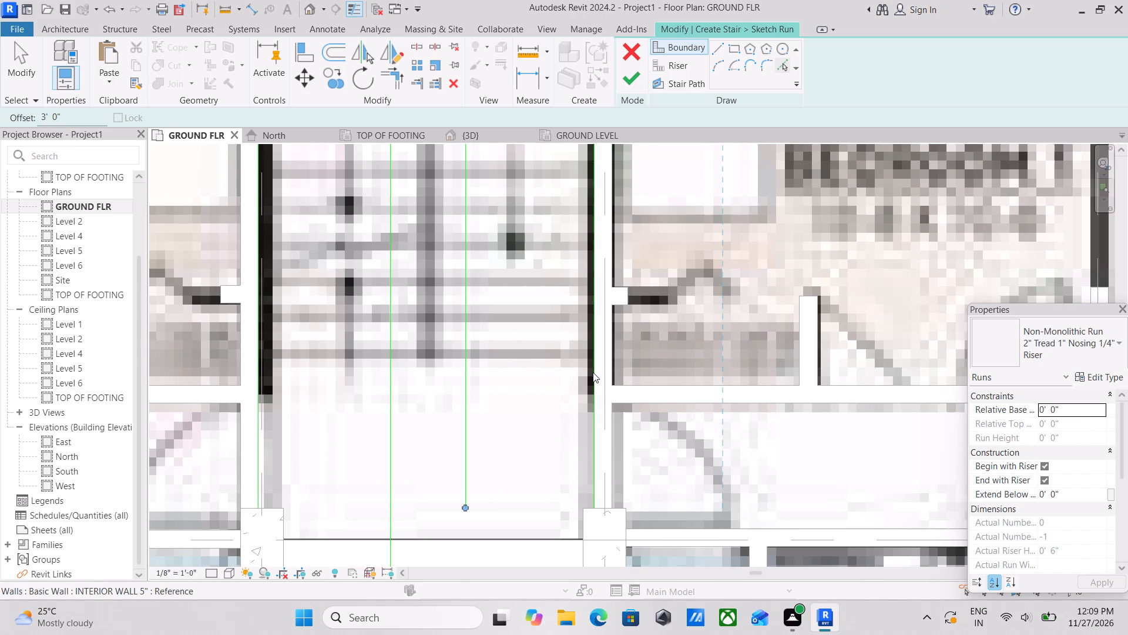
{"action": "scroll", "coordinate": [593, 372], "scroll_direction": "down", "scroll_amount": 3}
{"action": "key", "text": "Escape"}
{"action": "scroll", "coordinate": [436, 415], "scroll_direction": "up", "scroll_amount": 3}
{"action": "key", "text": "Escape"}
{"action": "key", "text": "Escape"}
{"action": "key", "text": "Escape"}
{"action": "key", "text": "Escape"}
Shorten the inner boundary line offset from grid 3 to 20' 0", ending its lower end inside the stairwell above the laundry rooms.
{"action": "middle_click_drag", "start_coordinate": [498, 356], "coordinate": [531, 296]}
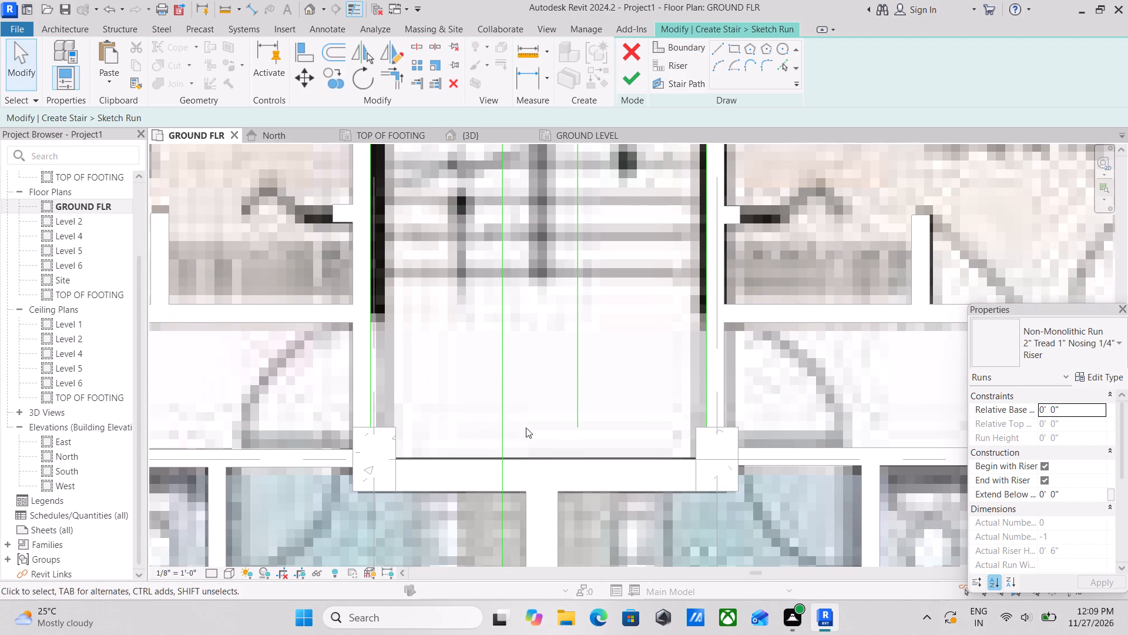
{"action": "left_click", "coordinate": [500, 448]}
{"action": "scroll", "coordinate": [502, 447], "scroll_direction": "down", "scroll_amount": 5}
{"action": "middle_click_drag", "start_coordinate": [506, 442], "coordinate": [511, 260]}
{"action": "scroll", "coordinate": [509, 357], "scroll_direction": "down", "scroll_amount": 5}
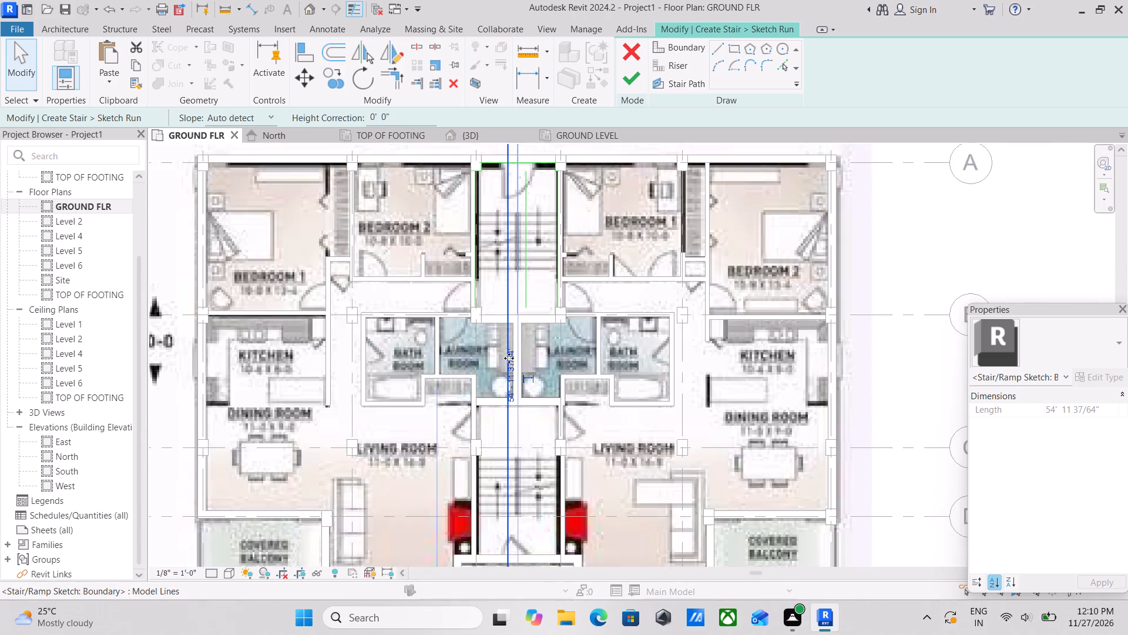
{"action": "scroll", "coordinate": [509, 358], "scroll_direction": "down", "scroll_amount": 9}
{"action": "scroll", "coordinate": [514, 499], "scroll_direction": "up", "scroll_amount": 14}
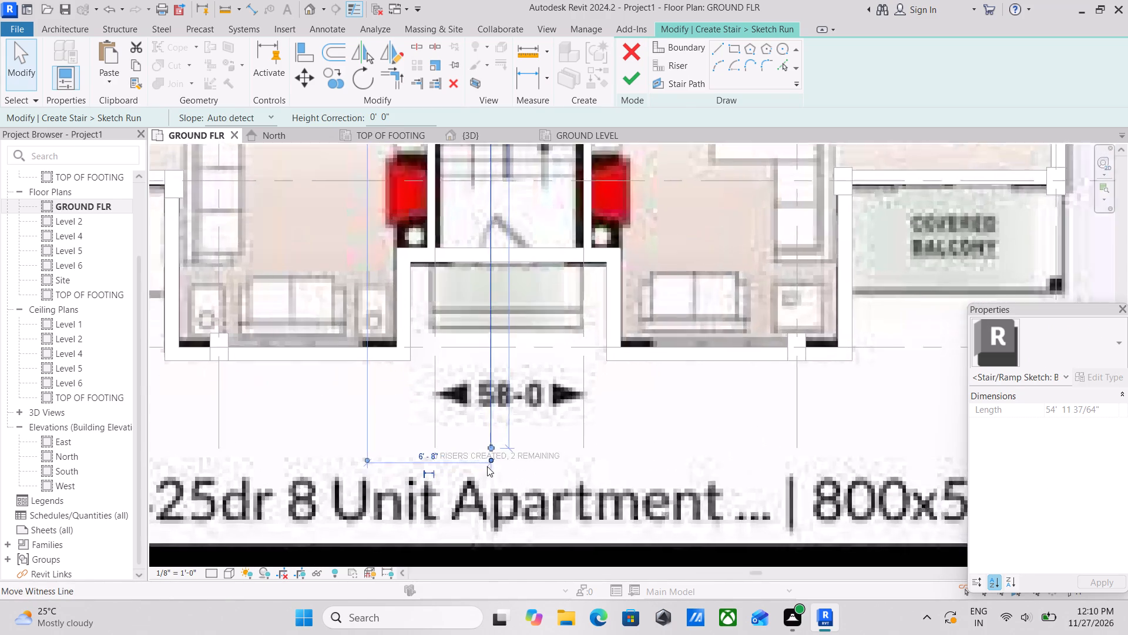
{"action": "scroll", "coordinate": [487, 466], "scroll_direction": "up", "scroll_amount": 2}
{"action": "left_click_drag", "start_coordinate": [493, 436], "coordinate": [474, 263]}
{"action": "scroll", "coordinate": [474, 263], "scroll_direction": "down", "scroll_amount": 2}
{"action": "middle_click_drag", "start_coordinate": [474, 263], "coordinate": [502, 492]}
{"action": "left_click_drag", "start_coordinate": [514, 490], "coordinate": [499, 256]}
{"action": "middle_click_drag", "start_coordinate": [499, 256], "coordinate": [549, 542]}
{"action": "scroll", "coordinate": [543, 473], "scroll_direction": "up", "scroll_amount": 1}
{"action": "scroll", "coordinate": [556, 520], "scroll_direction": "down", "scroll_amount": 3}
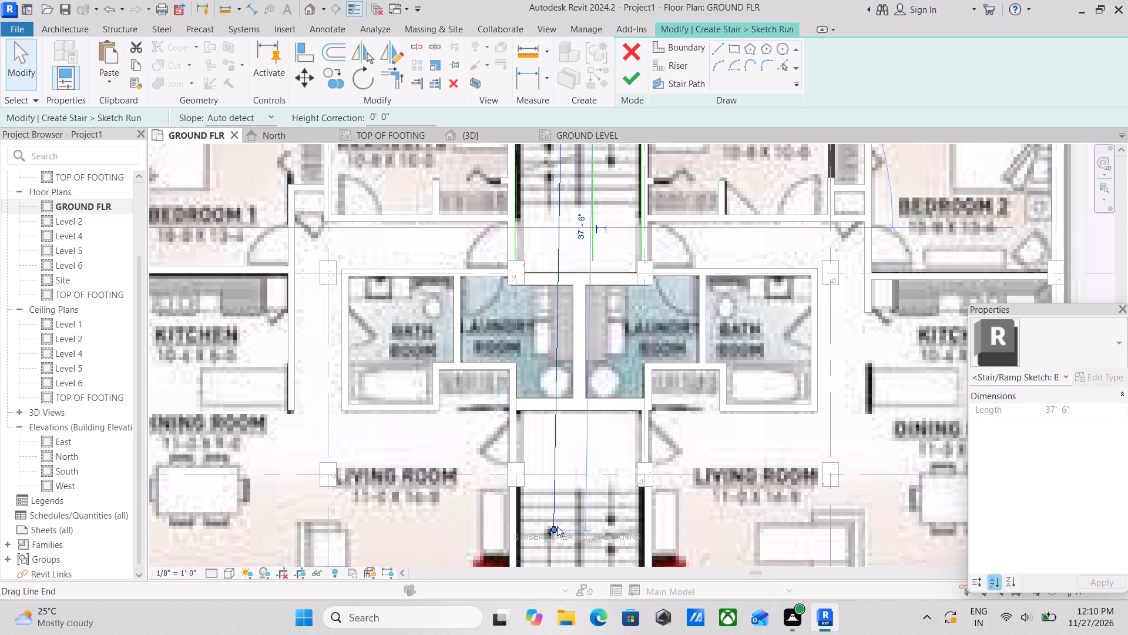
{"action": "left_click_drag", "start_coordinate": [557, 526], "coordinate": [572, 333]}
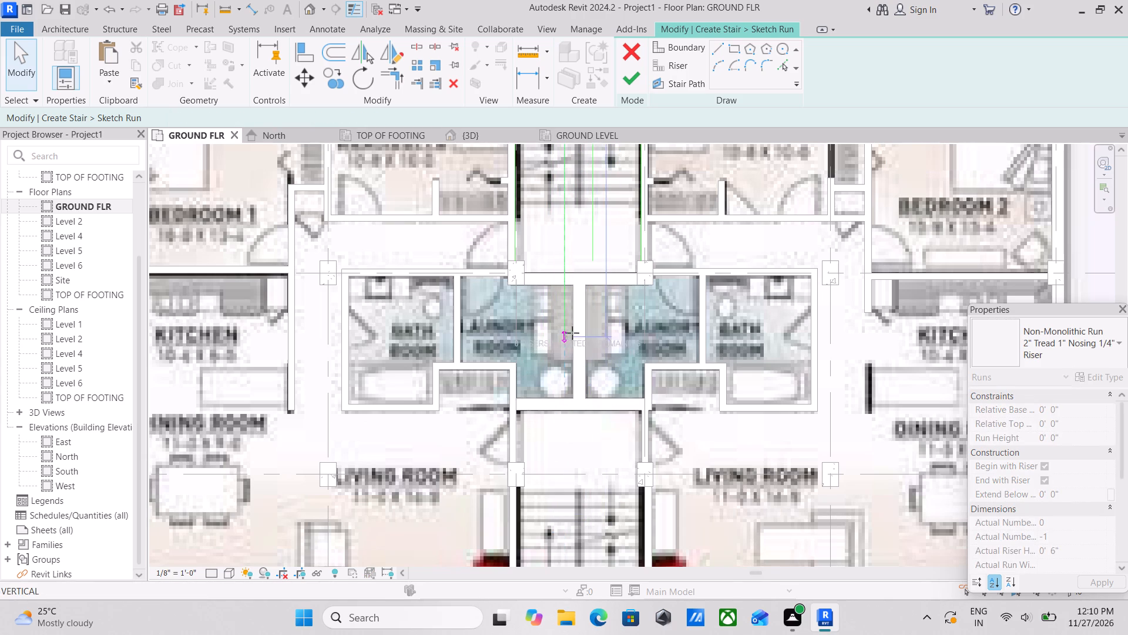
{"action": "left_click_drag", "start_coordinate": [572, 333], "coordinate": [564, 250]}
{"action": "middle_click_drag", "start_coordinate": [565, 275], "coordinate": [566, 330]}
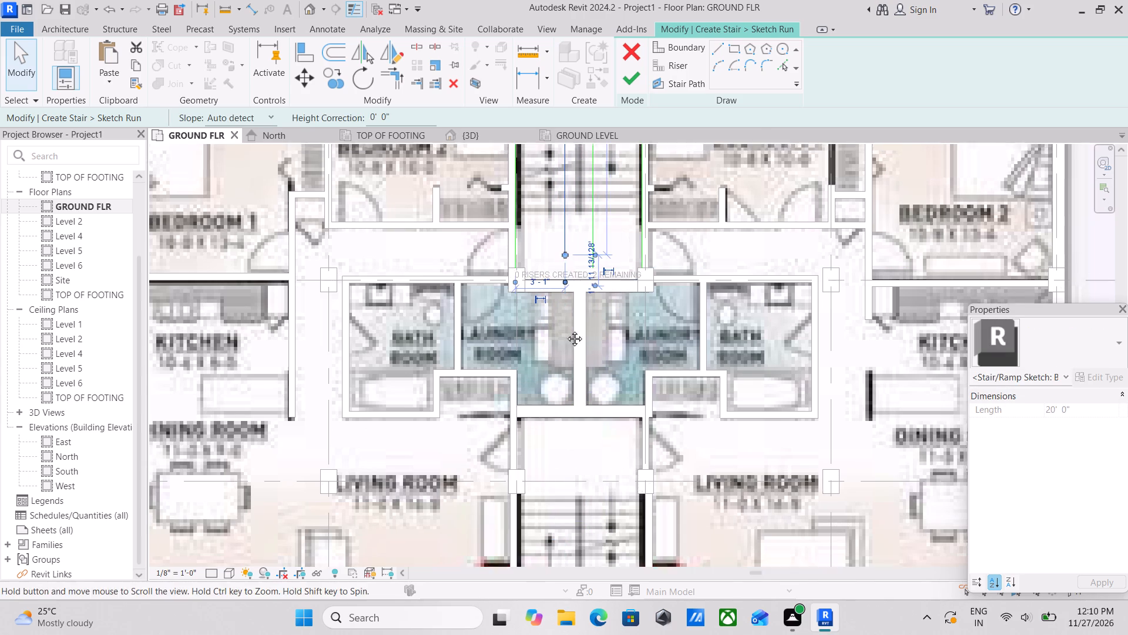
{"action": "middle_click_drag", "start_coordinate": [566, 330], "coordinate": [566, 379]}
{"action": "scroll", "coordinate": [566, 379], "scroll_direction": "up", "scroll_amount": 1}
{"action": "scroll", "coordinate": [582, 281], "scroll_direction": "up", "scroll_amount": 2}
{"action": "key", "text": "Escape"}
{"action": "middle_click_drag", "start_coordinate": [589, 353], "coordinate": [558, 385]}
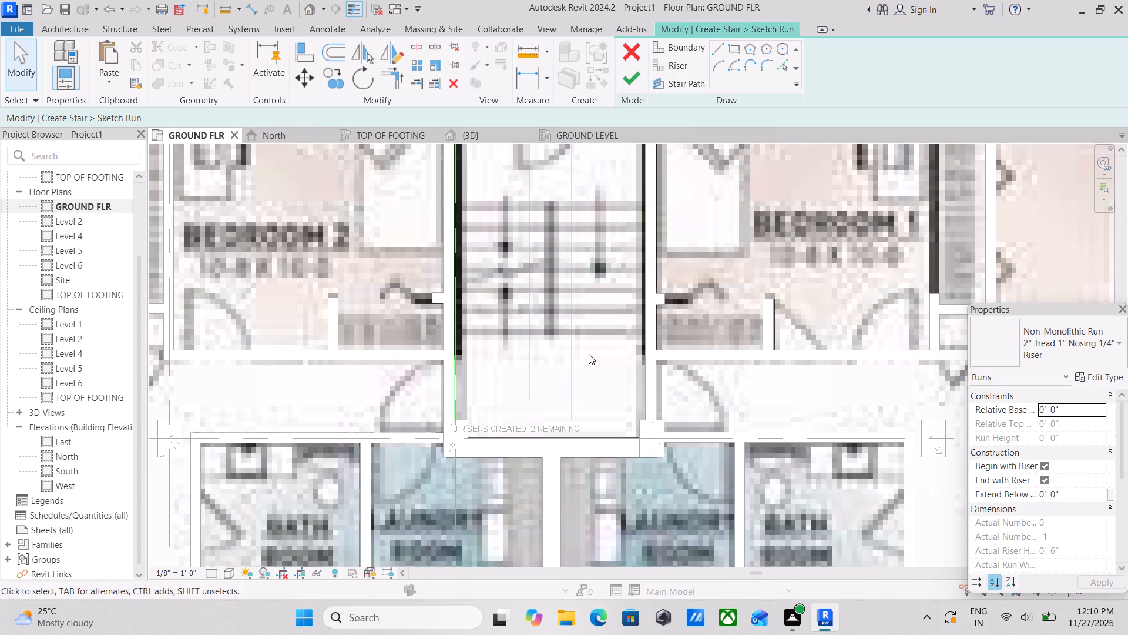
Delete both inner stair boundary lines running through the stairwell.
{"action": "left_click", "coordinate": [569, 363]}
{"action": "right_click", "coordinate": [569, 363]}
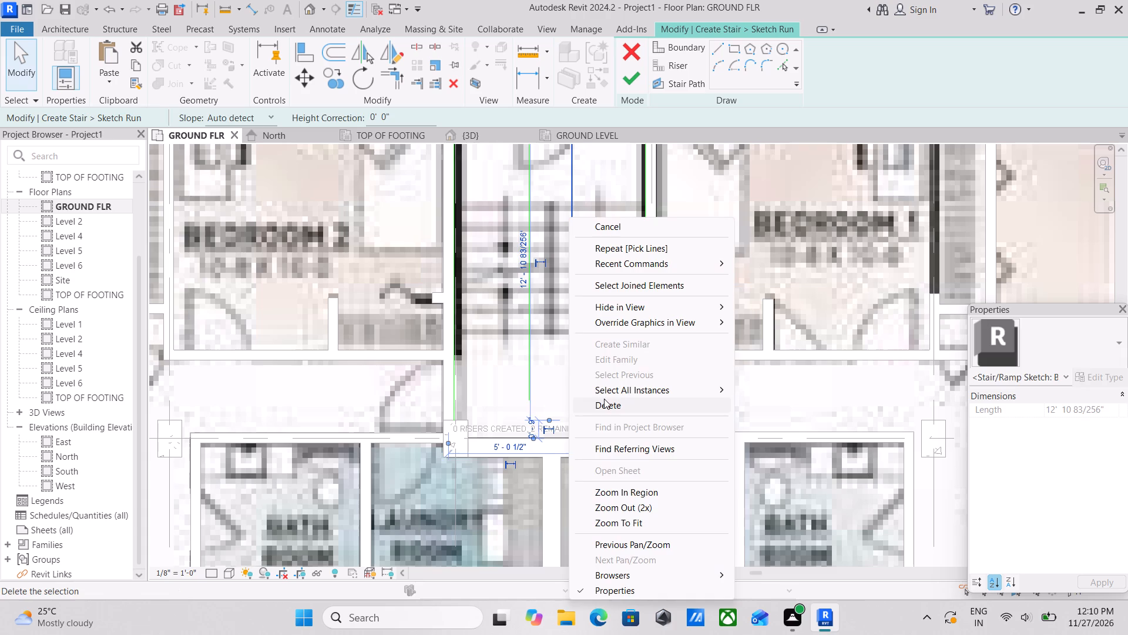
{"action": "left_click", "coordinate": [604, 400]}
{"action": "right_click", "coordinate": [525, 326]}
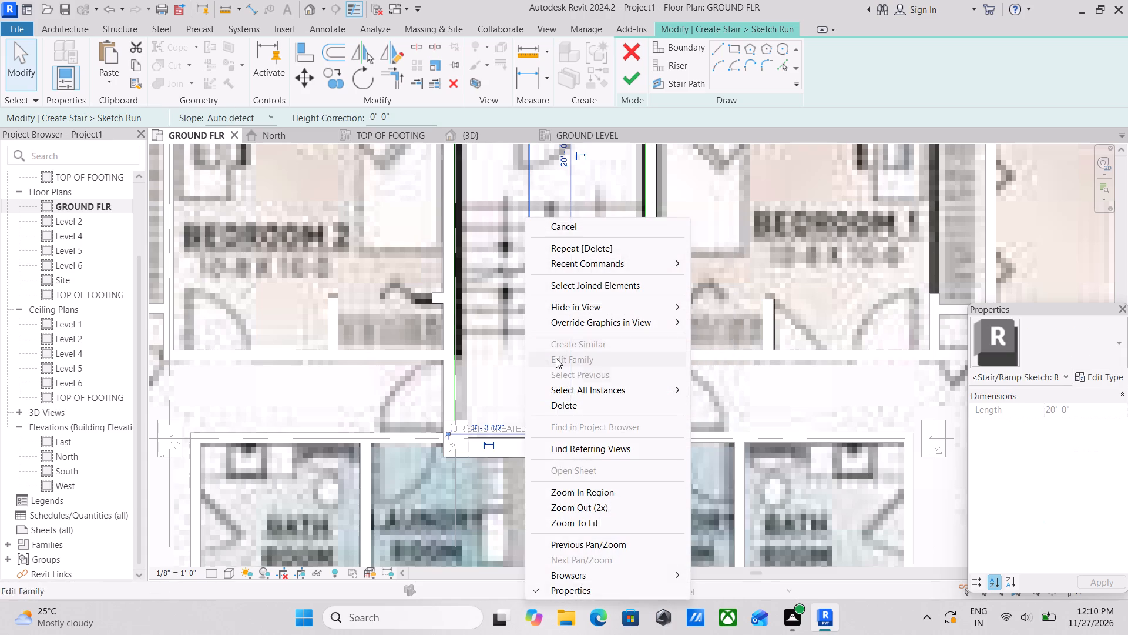
{"action": "left_click", "coordinate": [565, 403]}
Shorten the outer stair boundary line along the grid 3 wall so its lower end stops above the lower column.
{"action": "left_click", "coordinate": [460, 377]}
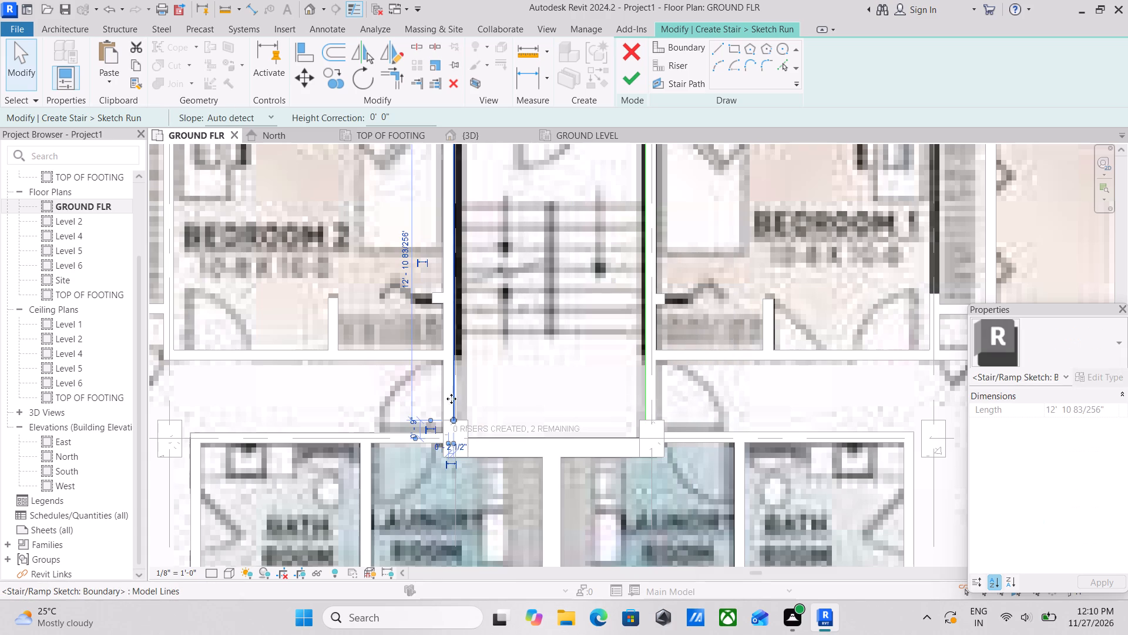
{"action": "scroll", "coordinate": [438, 419], "scroll_direction": "up", "scroll_amount": 6}
{"action": "left_click_drag", "start_coordinate": [462, 423], "coordinate": [458, 325]}
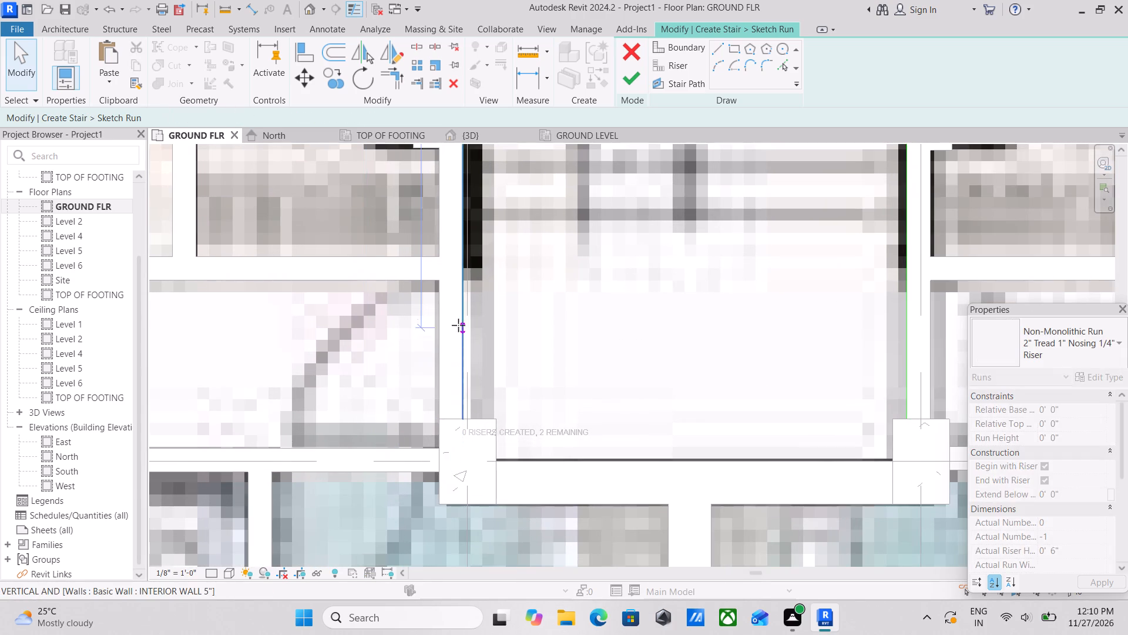
{"action": "left_click_drag", "start_coordinate": [458, 325], "coordinate": [458, 324]}
{"action": "middle_click_drag", "start_coordinate": [563, 311], "coordinate": [459, 357]}
{"action": "scroll", "coordinate": [562, 312], "scroll_direction": "up", "scroll_amount": 1}
{"action": "key", "text": "Escape"}
Shorten the outer stair boundary line along the grid 4 wall, ending it level with the grid 3 side line.
{"action": "scroll", "coordinate": [560, 350], "scroll_direction": "down", "scroll_amount": 2}
{"action": "middle_click_drag", "start_coordinate": [555, 349], "coordinate": [405, 344]}
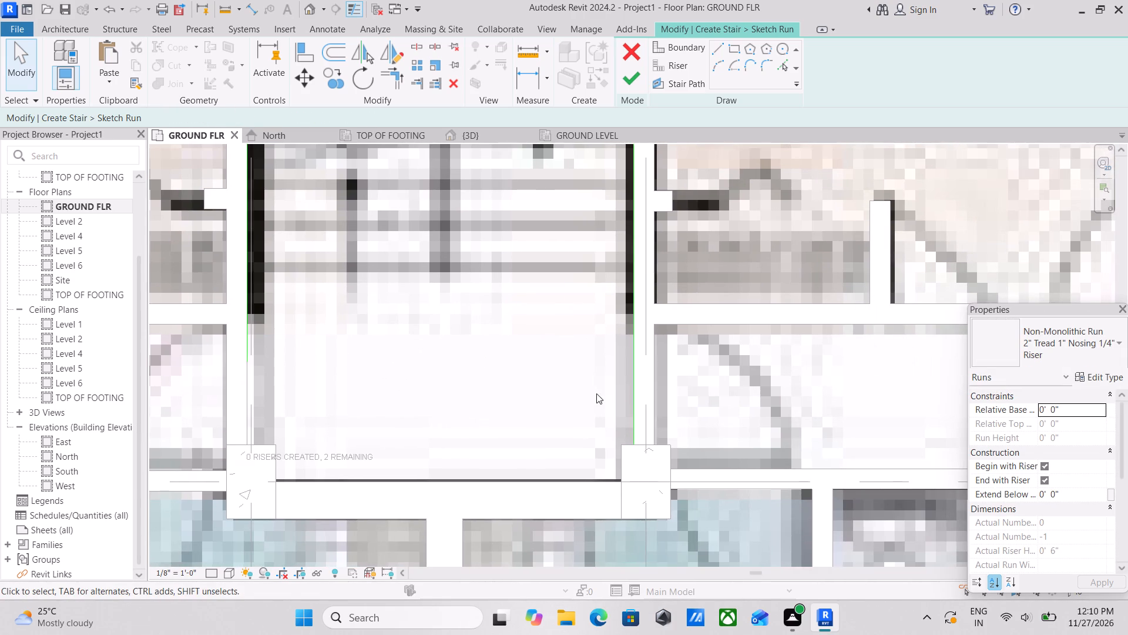
{"action": "left_click", "coordinate": [638, 405]}
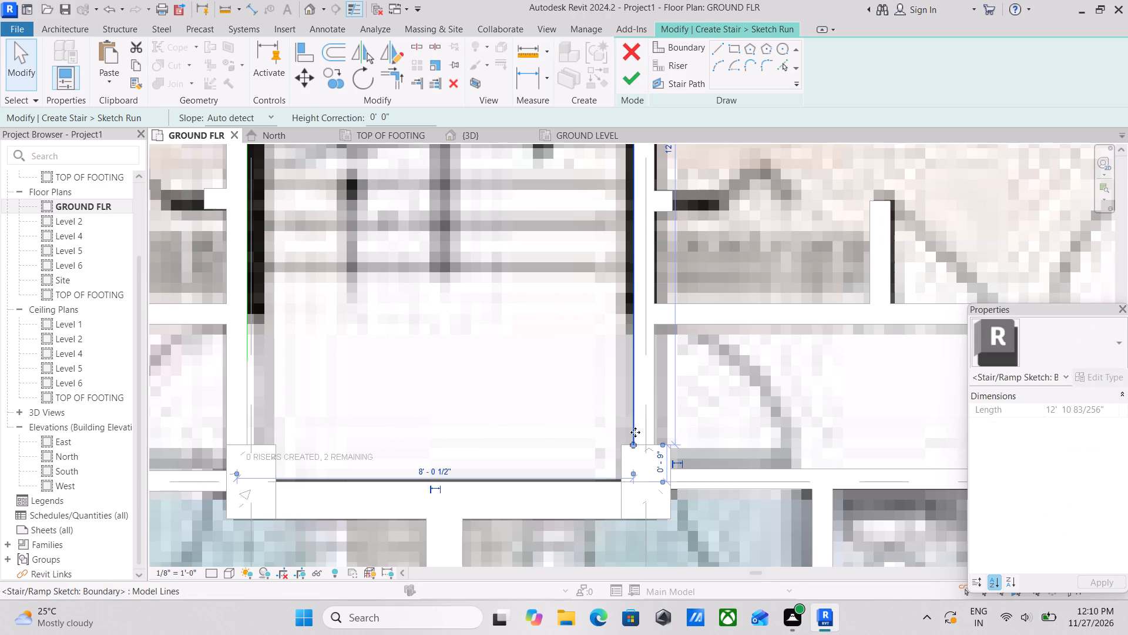
{"action": "left_click_drag", "start_coordinate": [632, 443], "coordinate": [627, 372]}
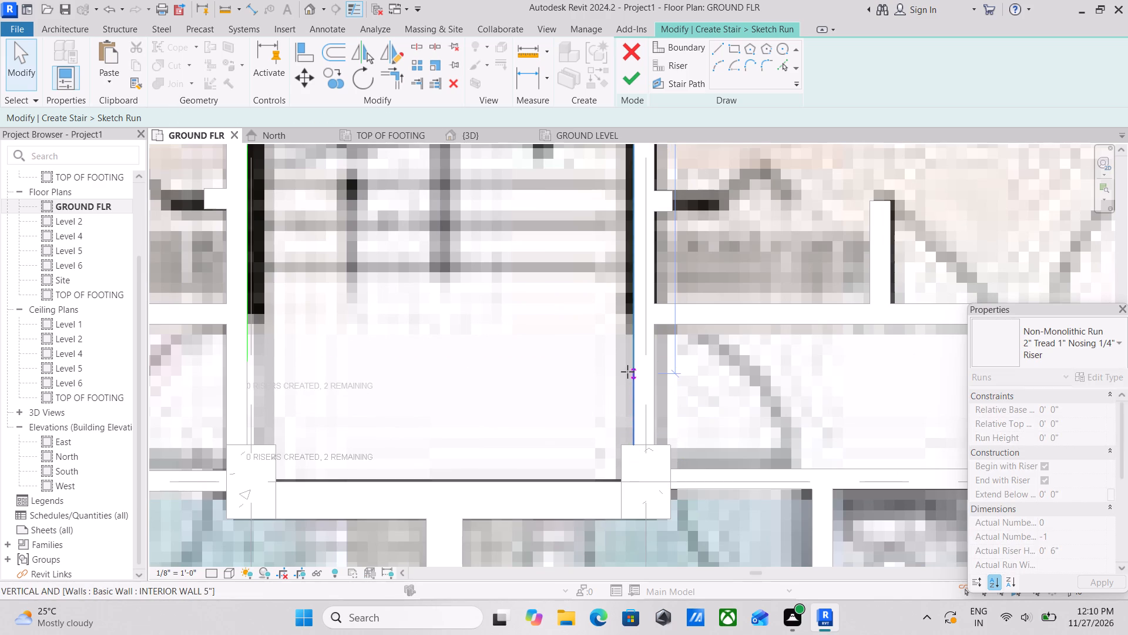
{"action": "left_click_drag", "start_coordinate": [627, 372], "coordinate": [628, 362]}
{"action": "scroll", "coordinate": [437, 339], "scroll_direction": "down", "scroll_amount": 1}
{"action": "middle_click_drag", "start_coordinate": [437, 339], "coordinate": [587, 403]}
{"action": "key", "text": "Escape"}
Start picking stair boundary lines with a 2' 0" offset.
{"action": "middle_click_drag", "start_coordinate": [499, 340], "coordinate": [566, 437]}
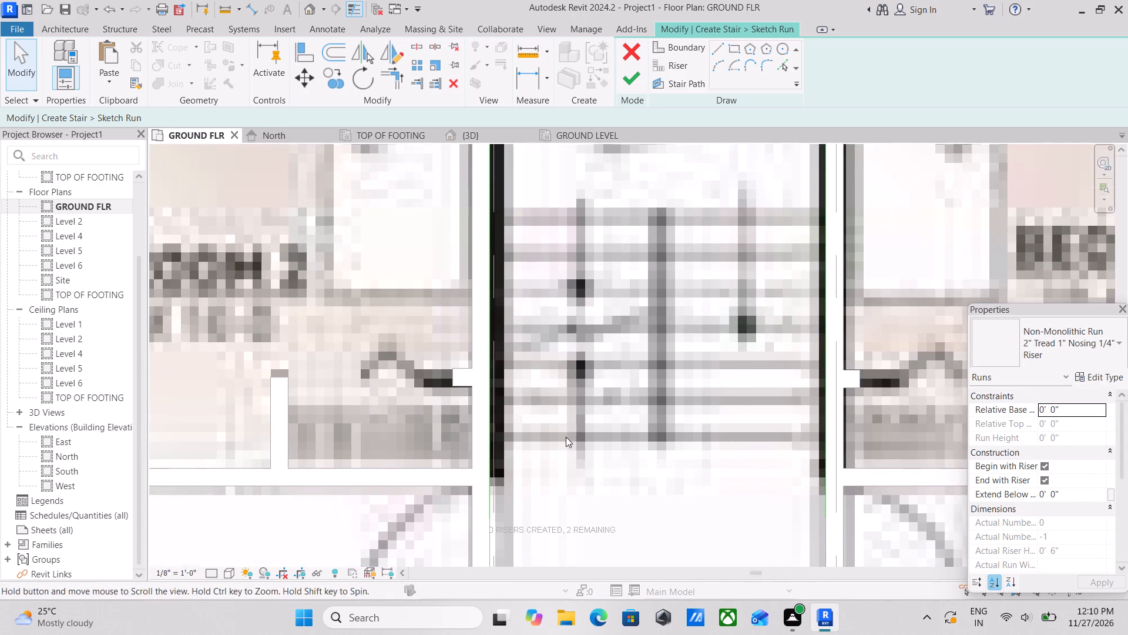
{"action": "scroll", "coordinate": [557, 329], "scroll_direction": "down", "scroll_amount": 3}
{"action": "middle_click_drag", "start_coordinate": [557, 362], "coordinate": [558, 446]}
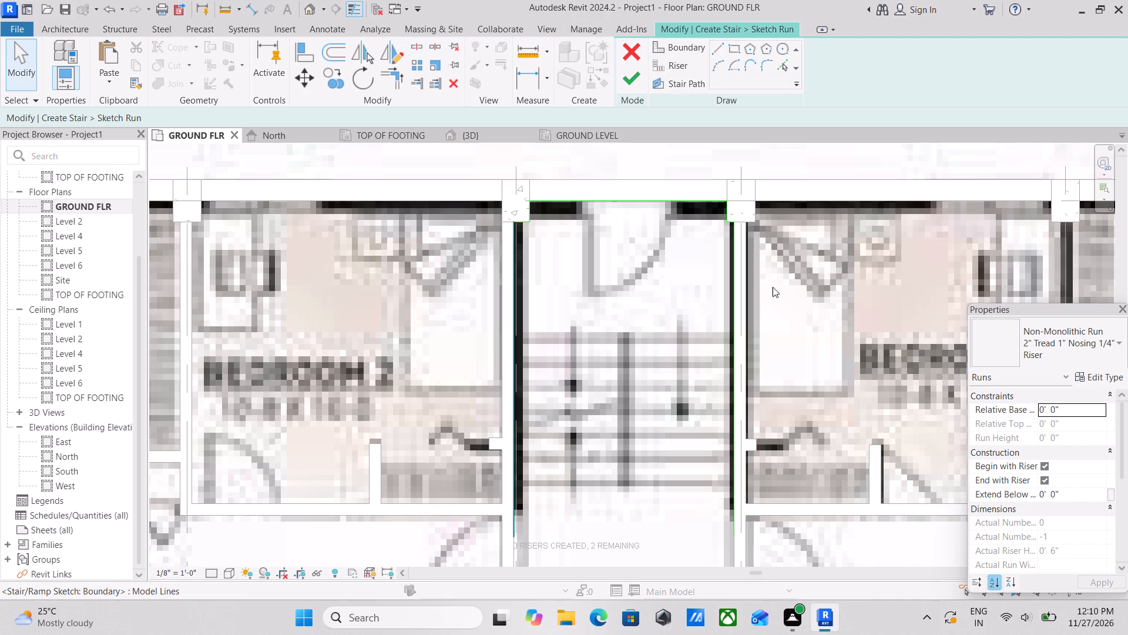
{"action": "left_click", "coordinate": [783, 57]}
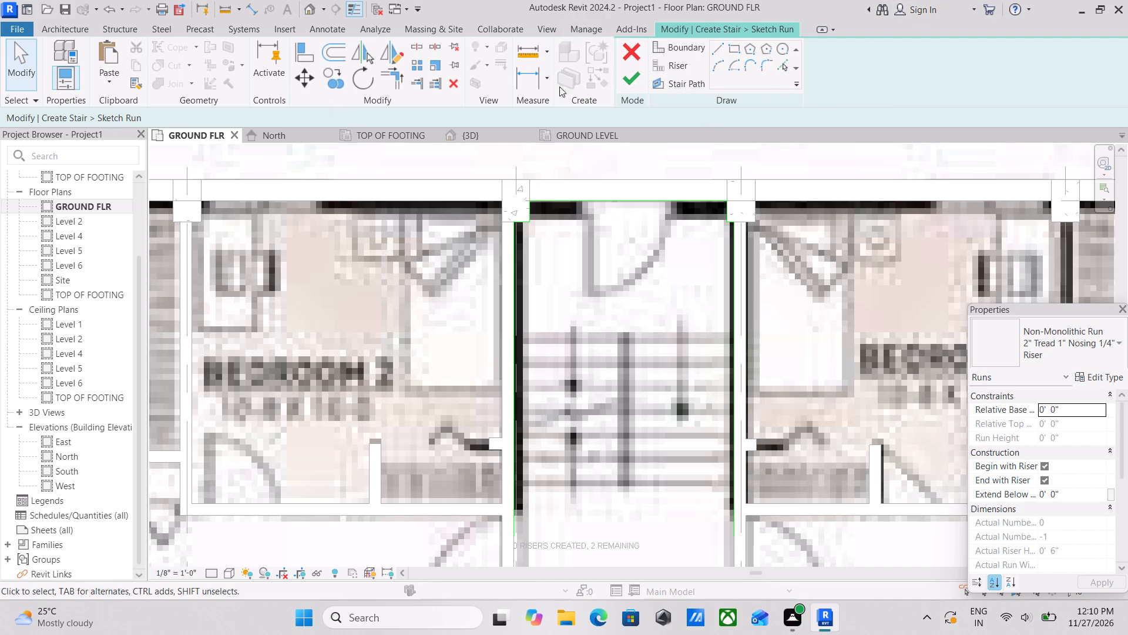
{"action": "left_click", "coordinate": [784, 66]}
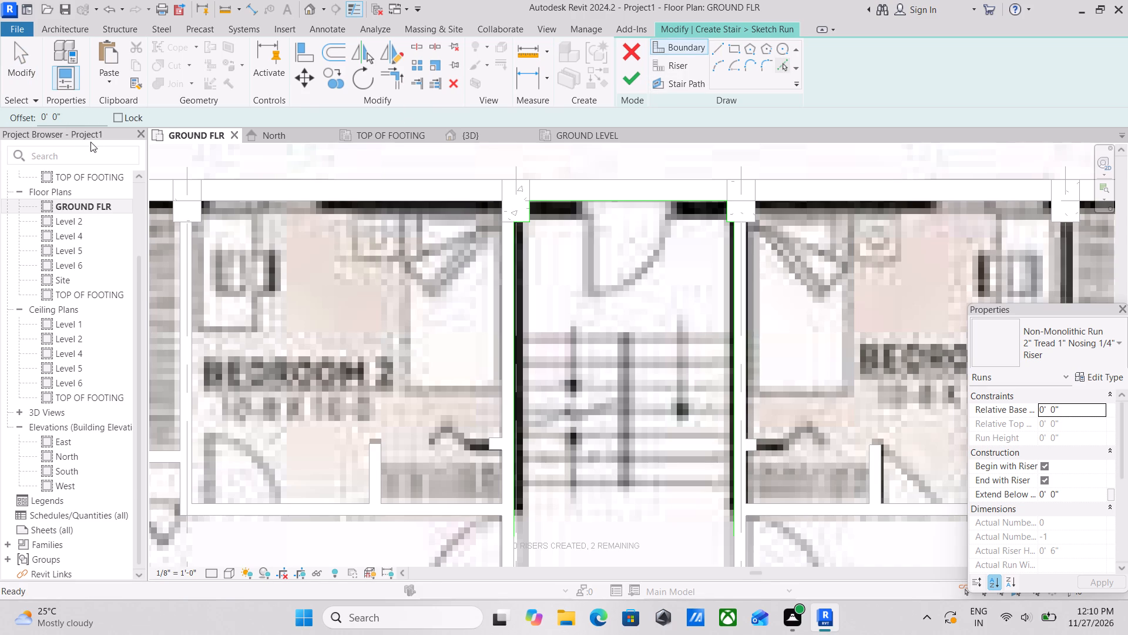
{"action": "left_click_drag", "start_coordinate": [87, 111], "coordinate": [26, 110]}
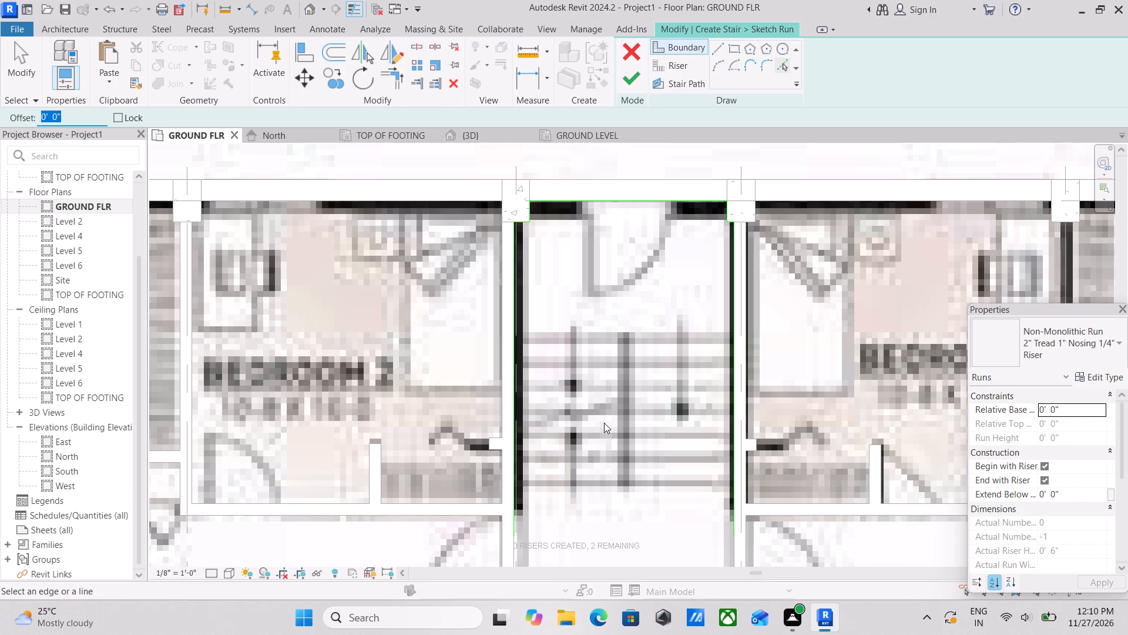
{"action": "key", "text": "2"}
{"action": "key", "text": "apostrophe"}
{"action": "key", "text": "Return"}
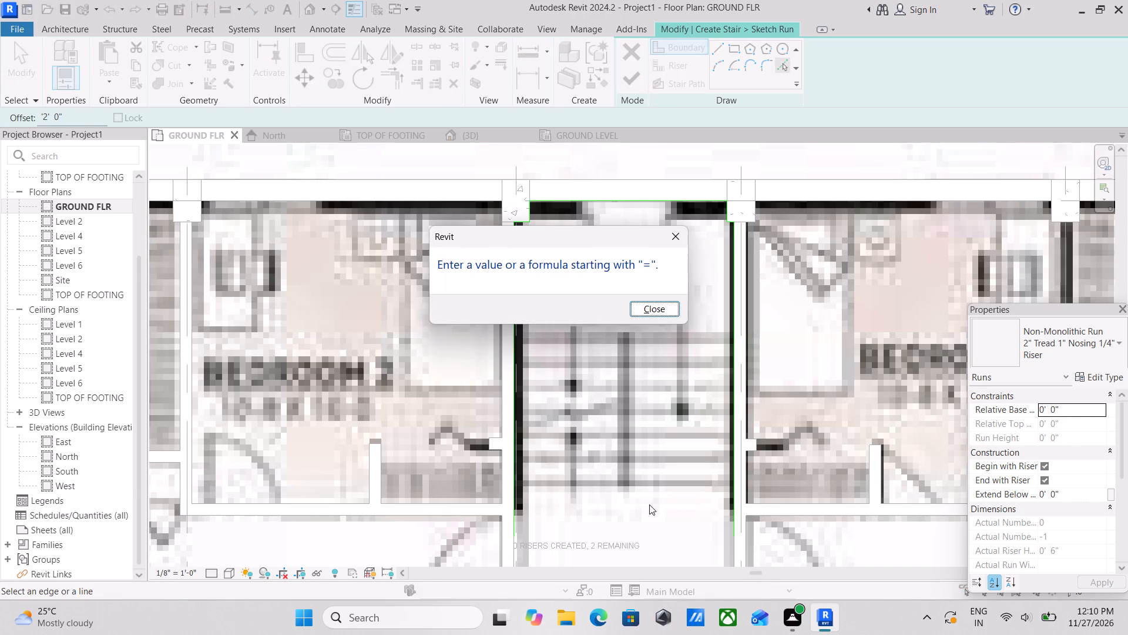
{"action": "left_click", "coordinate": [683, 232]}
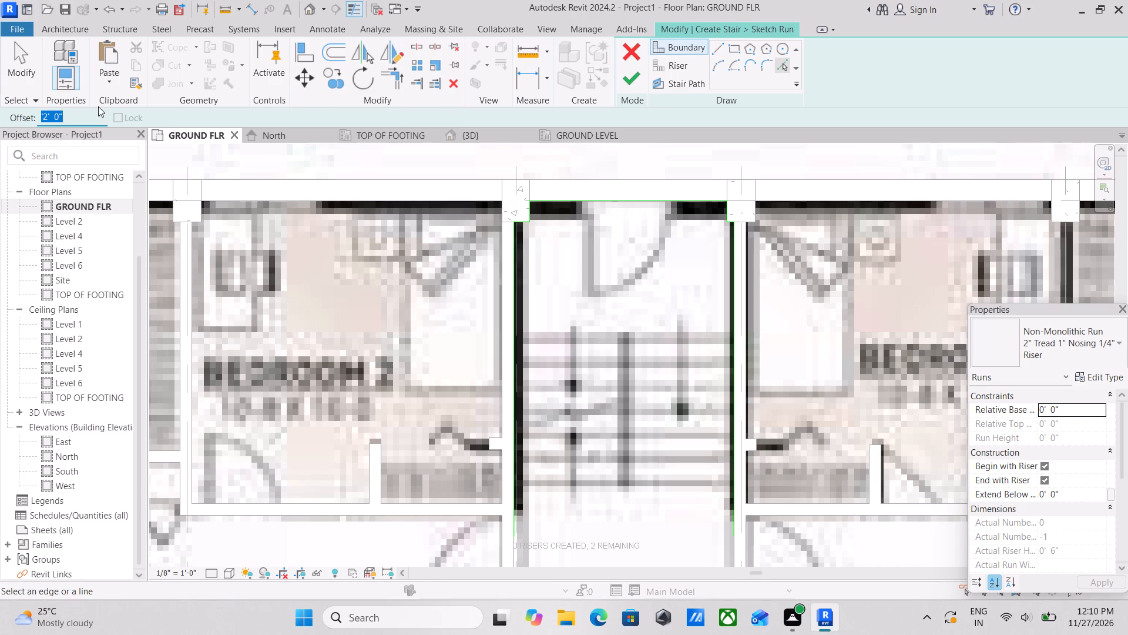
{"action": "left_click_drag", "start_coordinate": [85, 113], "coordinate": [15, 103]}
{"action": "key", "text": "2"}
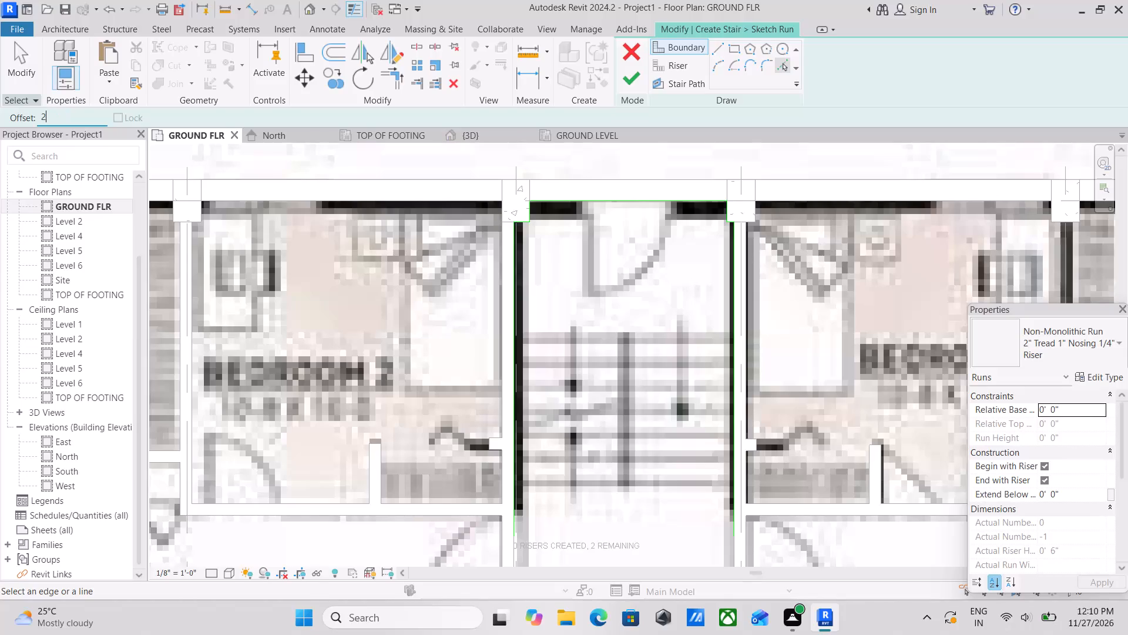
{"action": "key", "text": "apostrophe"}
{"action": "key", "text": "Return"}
Add an inner stair boundary line offset 3' 0" into the stairwell from the grid 3 interior wall face.
{"action": "left_click_drag", "start_coordinate": [63, 117], "coordinate": [0, 113]}
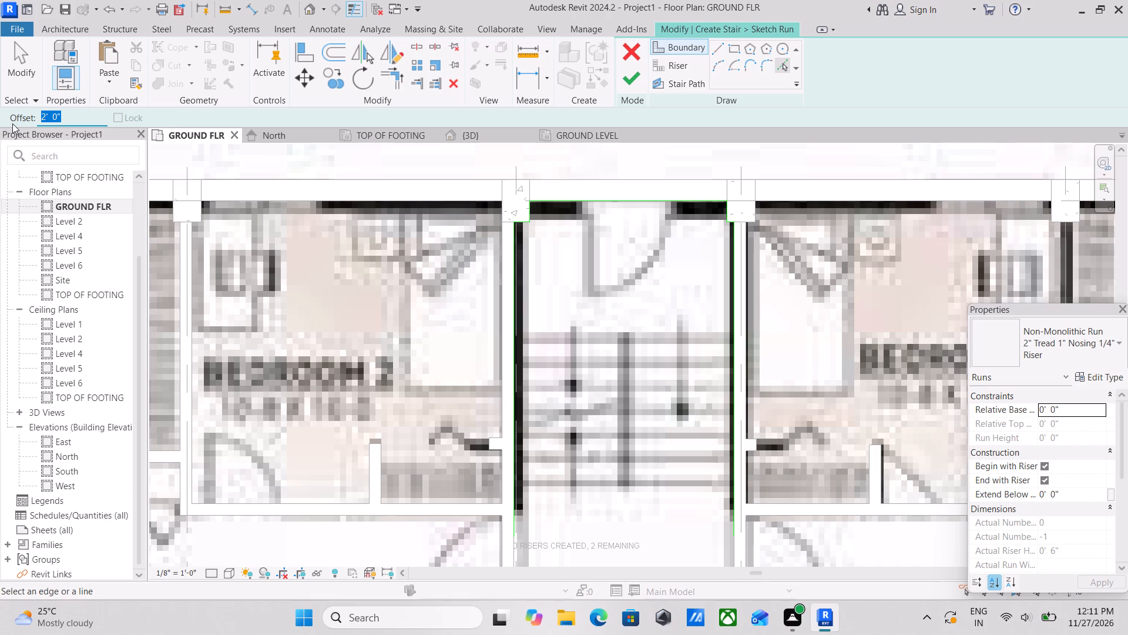
{"action": "type", "text": "3'"}
{"action": "key", "text": "Return"}
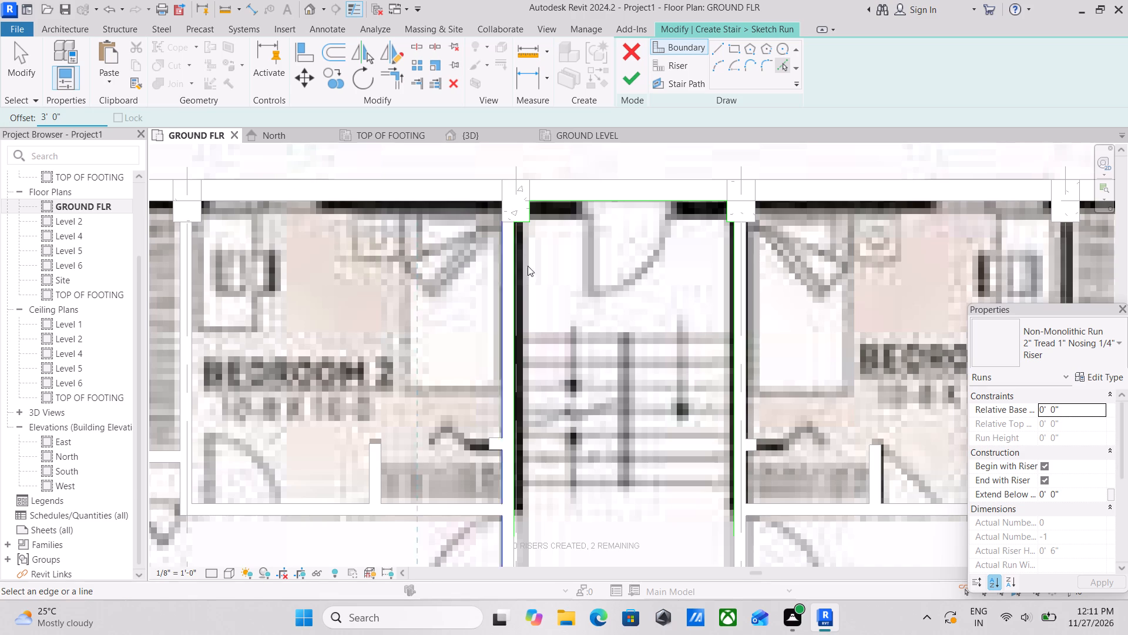
{"action": "left_click", "coordinate": [515, 411]}
Add a second inner stair boundary line offset 3' 0" into the stairwell from the grid 4 interior wall face.
{"action": "middle_click_drag", "start_coordinate": [701, 380], "coordinate": [656, 264]}
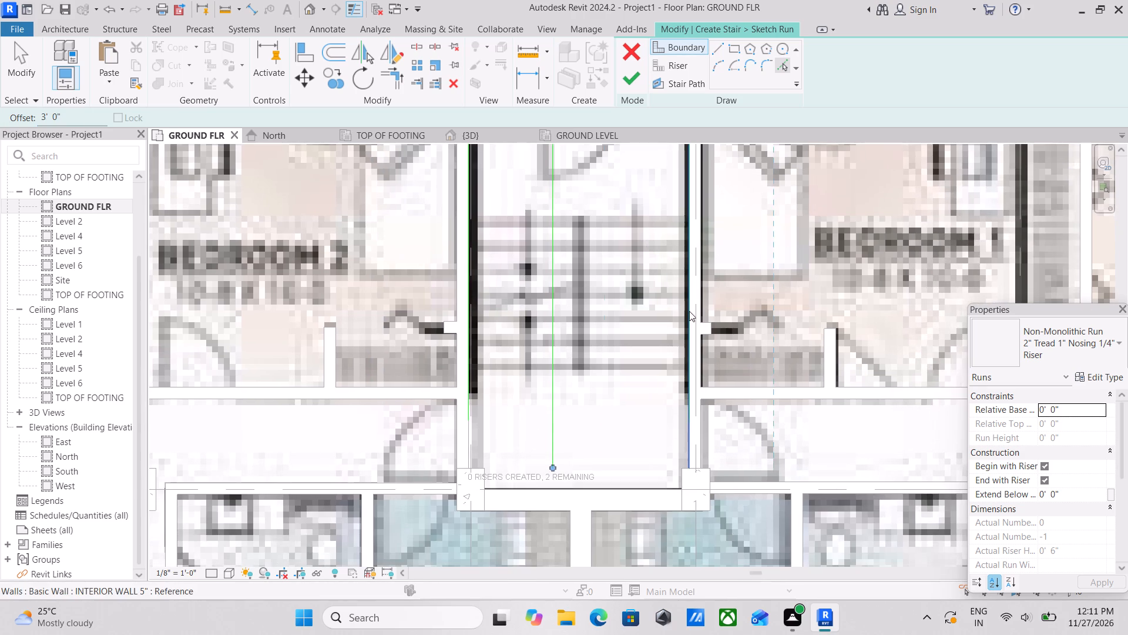
{"action": "left_click", "coordinate": [686, 316]}
{"action": "middle_click_drag", "start_coordinate": [578, 342], "coordinate": [633, 280]}
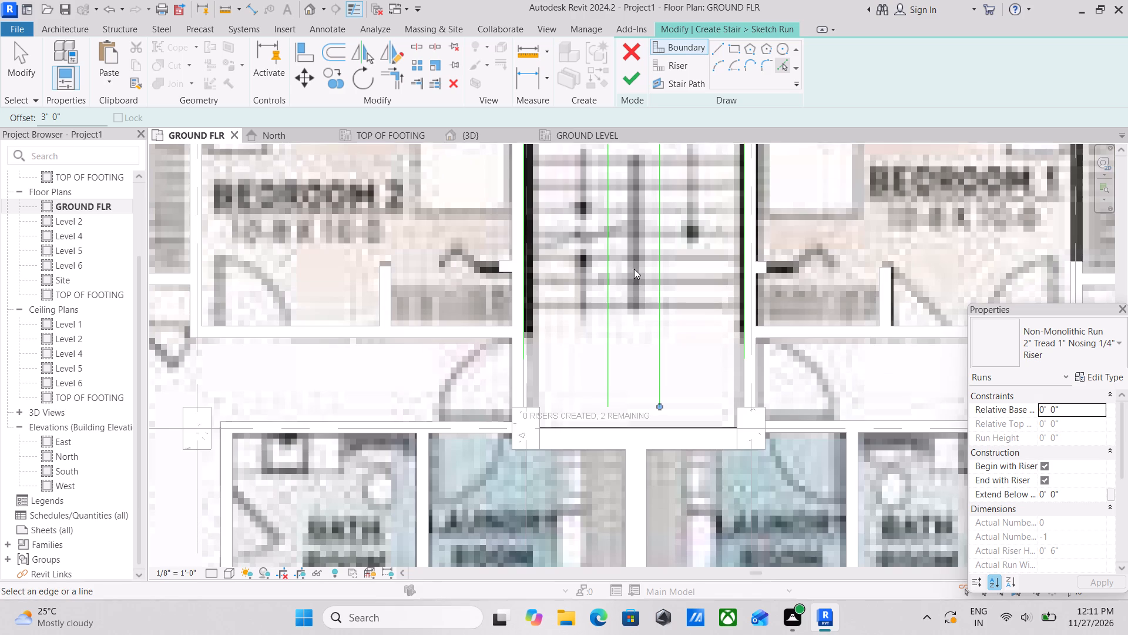
{"action": "scroll", "coordinate": [653, 377], "scroll_direction": "up", "scroll_amount": 3}
{"action": "key", "text": "Escape"}
{"action": "key", "text": "Escape"}
{"action": "key", "text": "Escape"}
{"action": "scroll", "coordinate": [654, 409], "scroll_direction": "up", "scroll_amount": 3}
{"action": "key", "text": "Escape"}
{"action": "key", "text": "Escape"}
{"action": "key", "text": "Escape"}
{"action": "key", "text": "Escape"}
{"action": "key", "text": "Escape"}
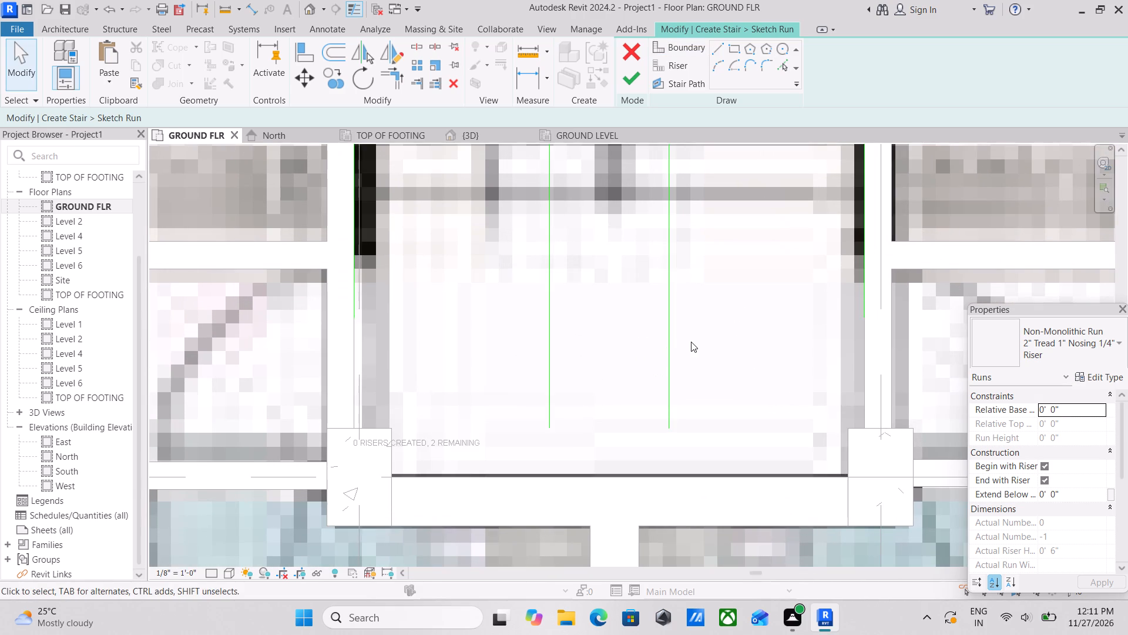
Shorten the inner boundary line on the grid 4 side to 9' 5", ending at the underlay's lowest stair tread line.
{"action": "middle_click_drag", "start_coordinate": [691, 340], "coordinate": [690, 365]}
{"action": "scroll", "coordinate": [691, 340], "scroll_direction": "down", "scroll_amount": 1}
{"action": "left_click", "coordinate": [672, 358]}
{"action": "scroll", "coordinate": [686, 375], "scroll_direction": "down", "scroll_amount": 2}
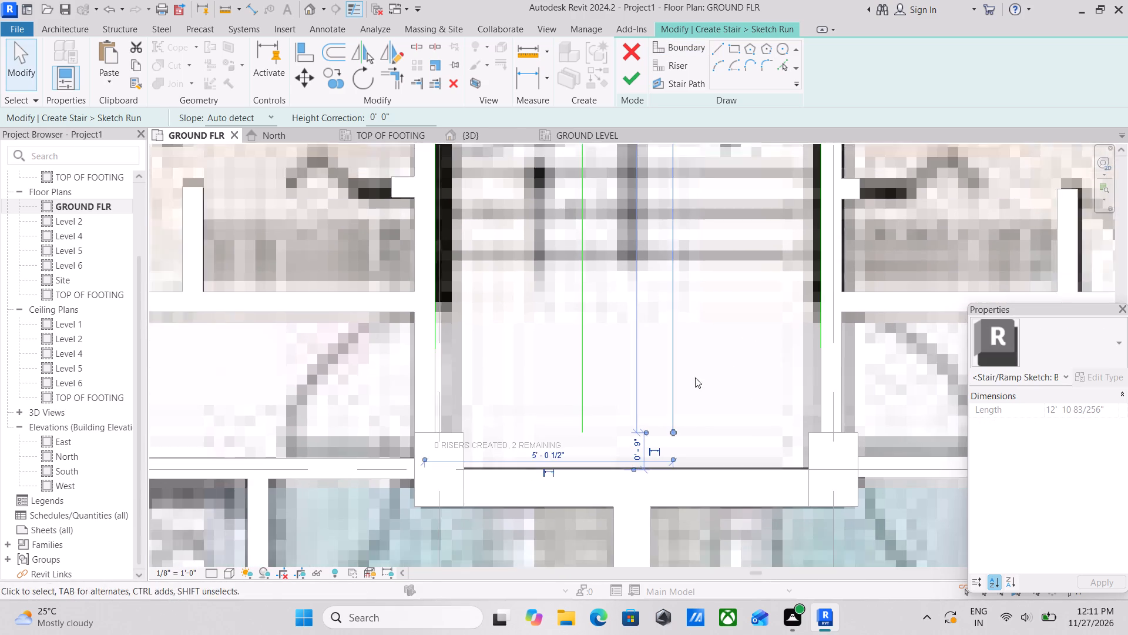
{"action": "scroll", "coordinate": [695, 377], "scroll_direction": "down", "scroll_amount": 1}
{"action": "middle_click_drag", "start_coordinate": [695, 377], "coordinate": [703, 416]}
{"action": "left_click_drag", "start_coordinate": [686, 454], "coordinate": [687, 386]}
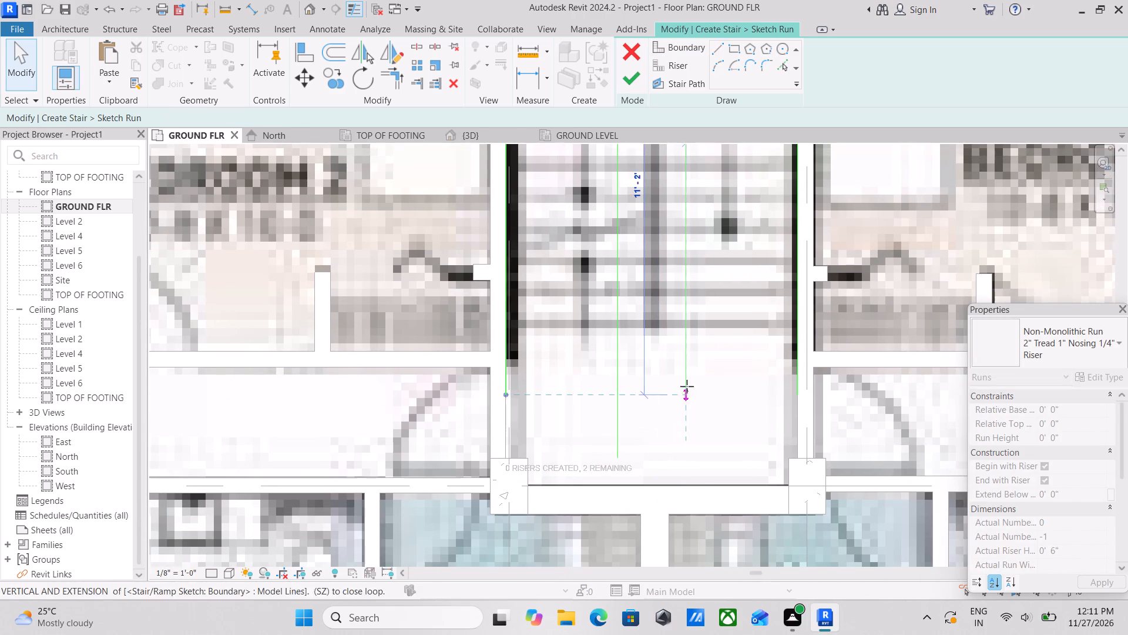
{"action": "left_click_drag", "start_coordinate": [687, 386], "coordinate": [687, 330]}
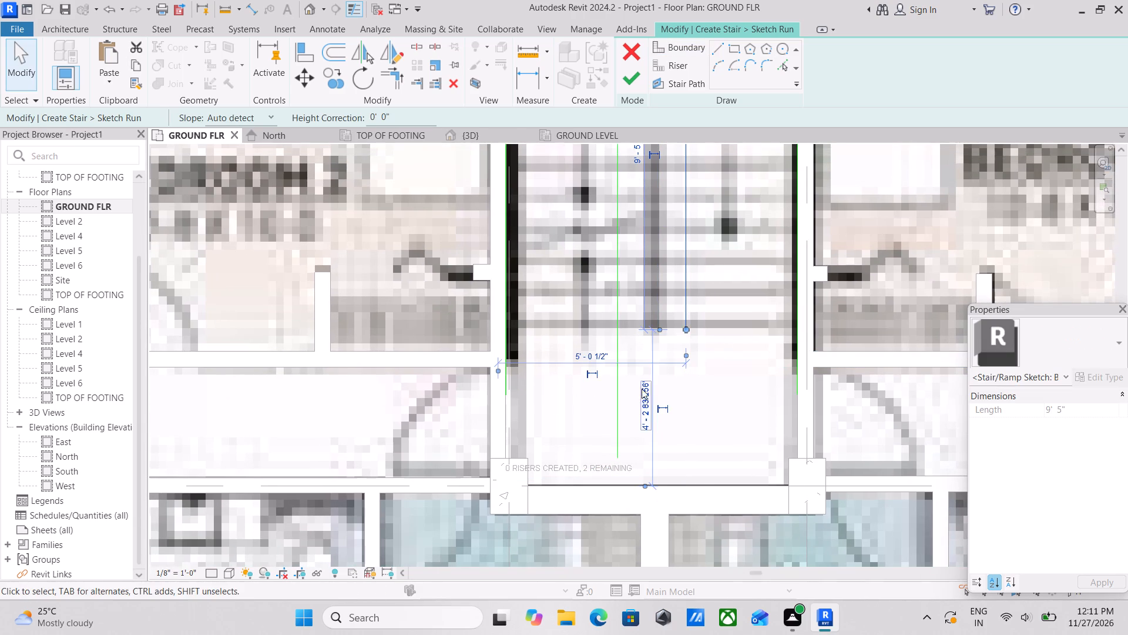
Shorten the inner boundary line on the grid 3 side to 9' 5", aligning its lower end with the other inner line.
{"action": "left_click", "coordinate": [619, 389]}
{"action": "left_click_drag", "start_coordinate": [613, 457], "coordinate": [616, 419]}
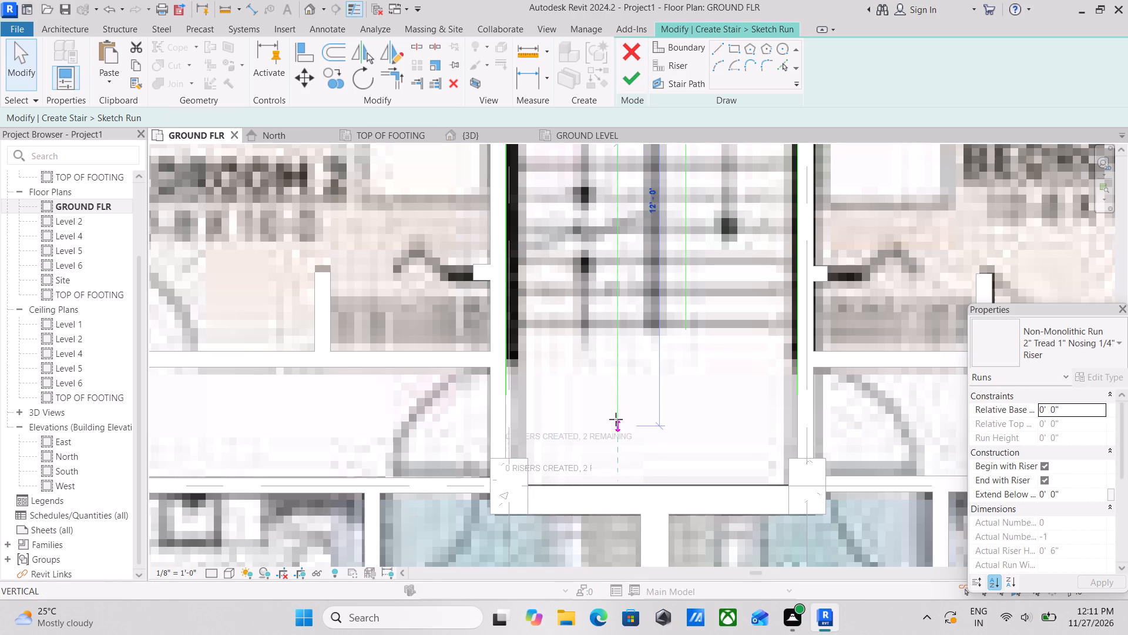
{"action": "left_click_drag", "start_coordinate": [616, 419], "coordinate": [621, 331]}
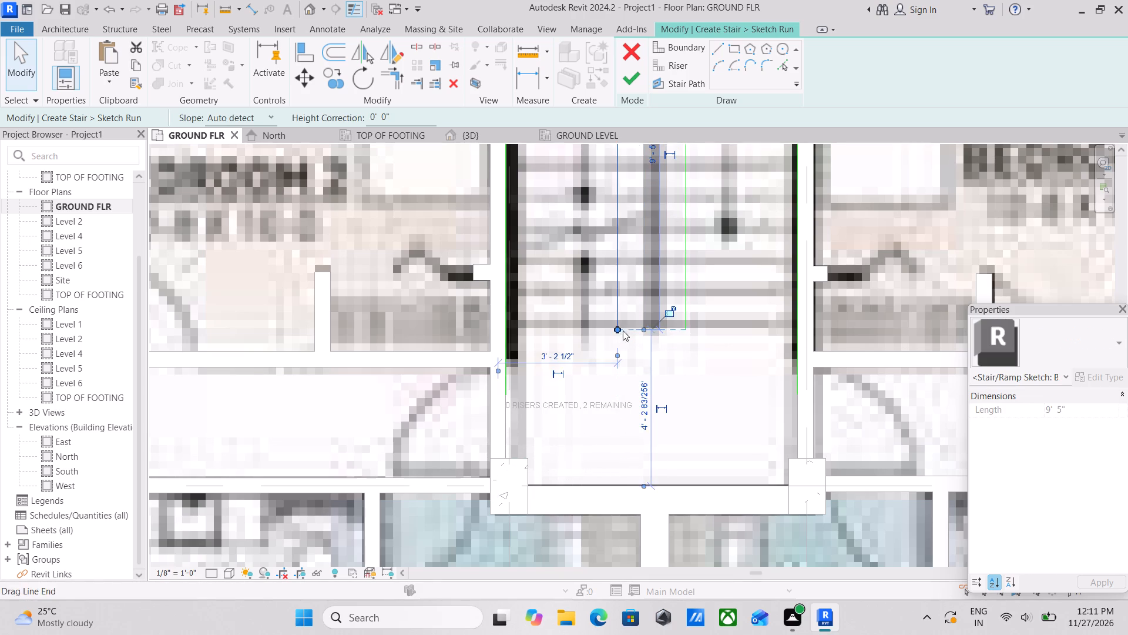
{"action": "scroll", "coordinate": [652, 325], "scroll_direction": "down", "scroll_amount": 3}
{"action": "middle_click_drag", "start_coordinate": [652, 325], "coordinate": [668, 462]}
{"action": "scroll", "coordinate": [668, 462], "scroll_direction": "up", "scroll_amount": 1}
{"action": "middle_click_drag", "start_coordinate": [662, 235], "coordinate": [691, 367]}
{"action": "scroll", "coordinate": [664, 253], "scroll_direction": "up", "scroll_amount": 1}
{"action": "key", "text": "Escape"}
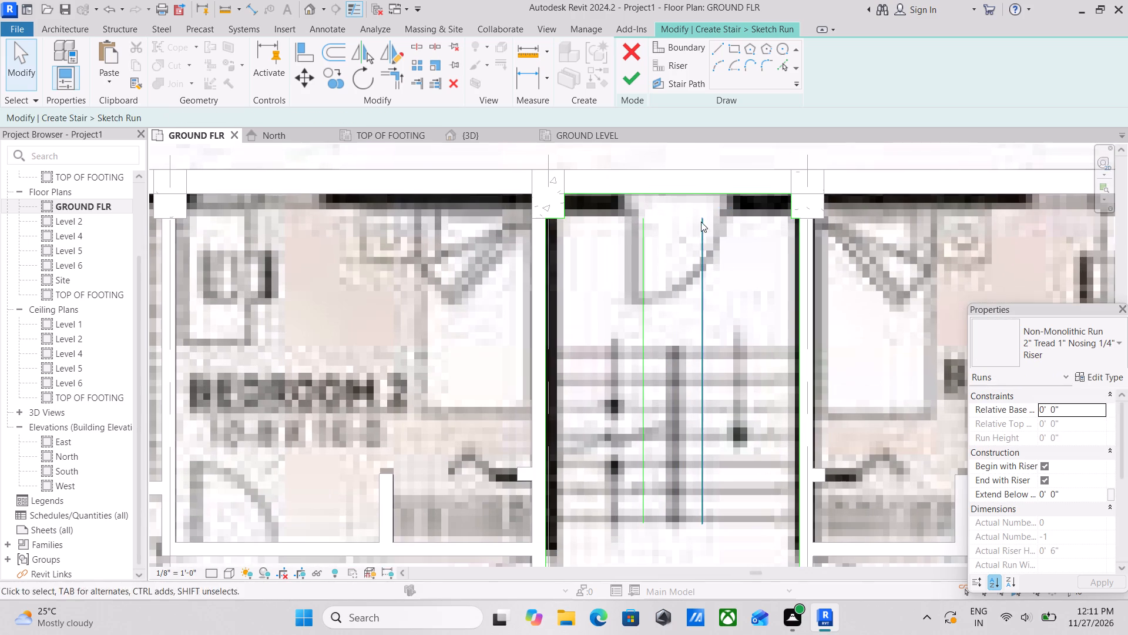
Add a horizontal stair boundary line offset 3' 0" into the stairwell from the exterior wall at the upper end.
{"action": "middle_click_drag", "start_coordinate": [669, 216], "coordinate": [686, 270]}
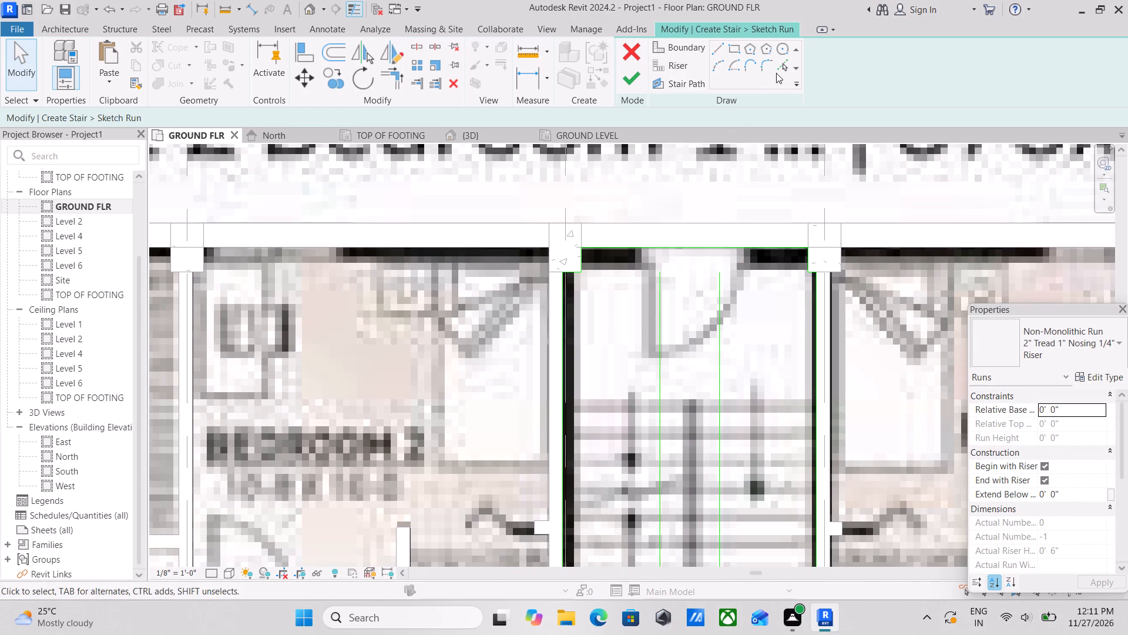
{"action": "left_click", "coordinate": [781, 65]}
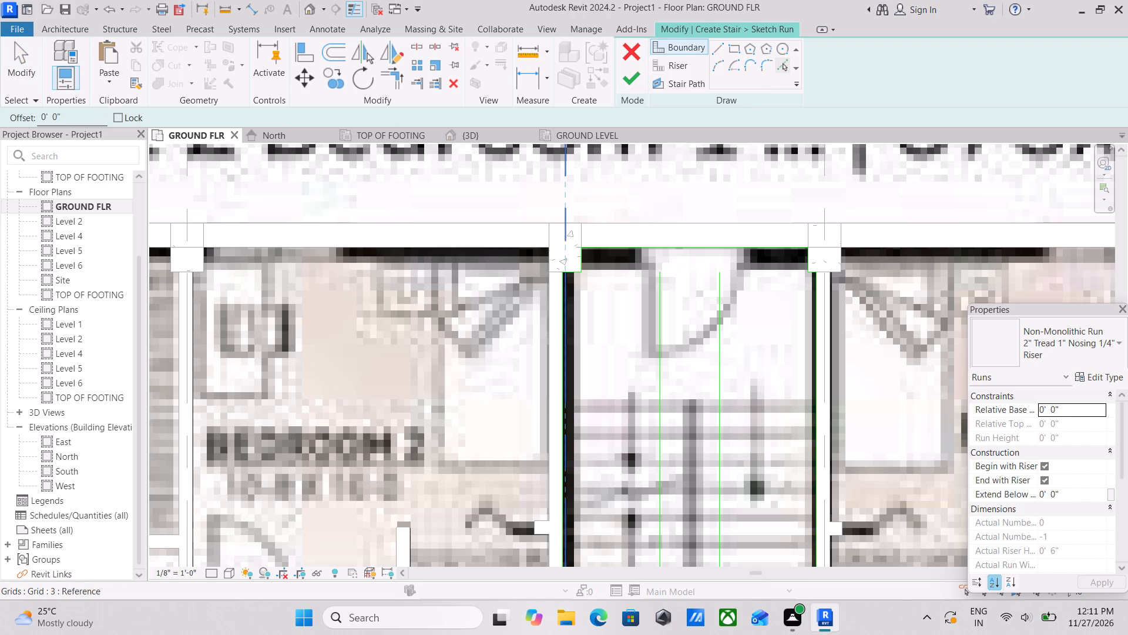
{"action": "left_click_drag", "start_coordinate": [75, 118], "coordinate": [12, 118]}
{"action": "type", "text": "3'"}
{"action": "key", "text": "Return"}
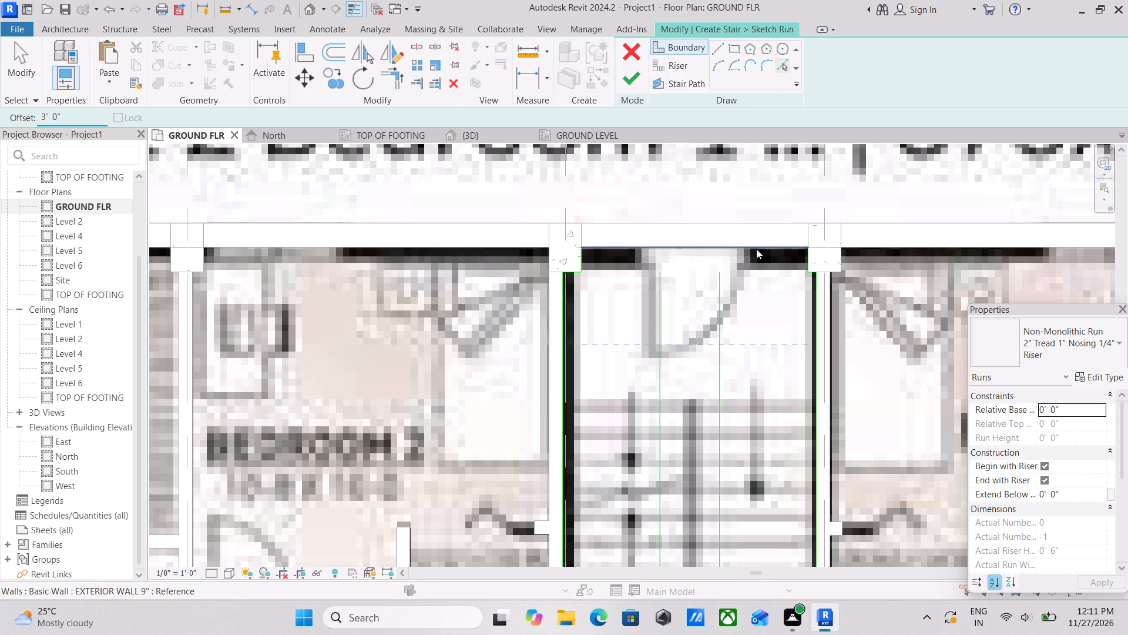
{"action": "left_click", "coordinate": [756, 249]}
{"action": "key", "text": "Escape"}
{"action": "key", "text": "Escape"}
{"action": "scroll", "coordinate": [747, 418], "scroll_direction": "up", "scroll_amount": 3}
{"action": "key", "text": "Escape"}
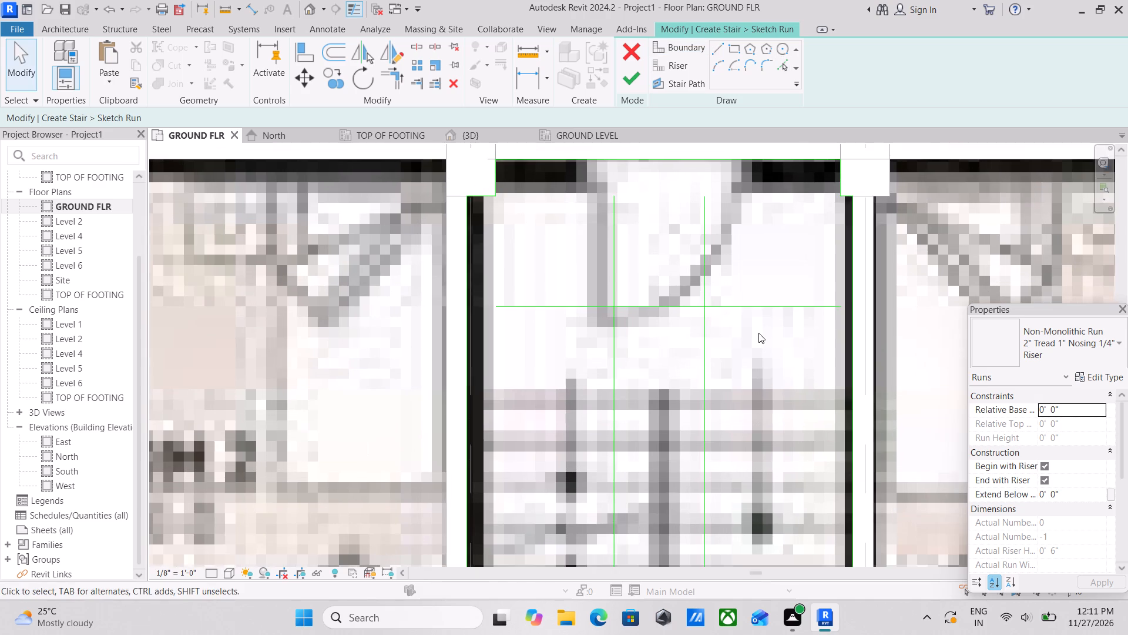
{"action": "key", "text": "Escape"}
{"action": "scroll", "coordinate": [758, 333], "scroll_direction": "up", "scroll_amount": 2}
{"action": "key", "text": "Escape"}
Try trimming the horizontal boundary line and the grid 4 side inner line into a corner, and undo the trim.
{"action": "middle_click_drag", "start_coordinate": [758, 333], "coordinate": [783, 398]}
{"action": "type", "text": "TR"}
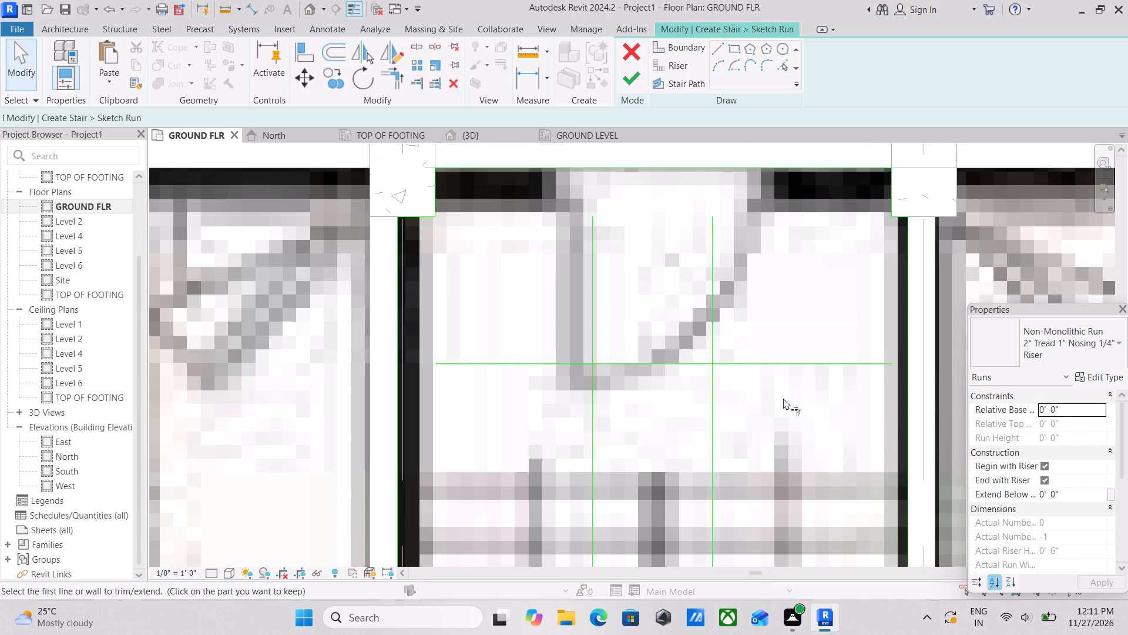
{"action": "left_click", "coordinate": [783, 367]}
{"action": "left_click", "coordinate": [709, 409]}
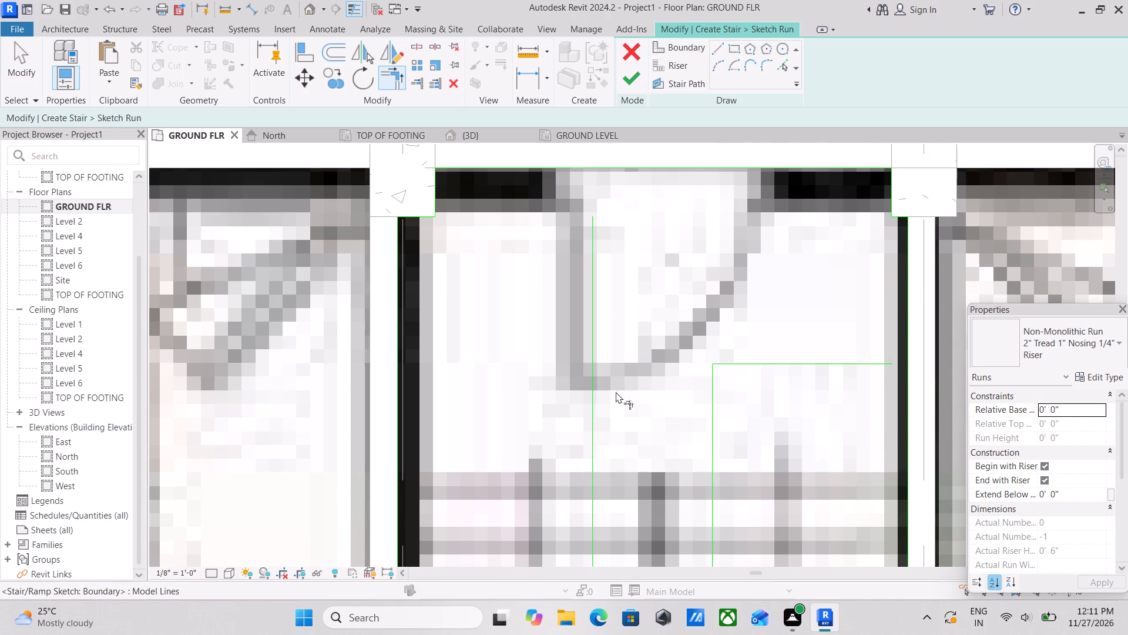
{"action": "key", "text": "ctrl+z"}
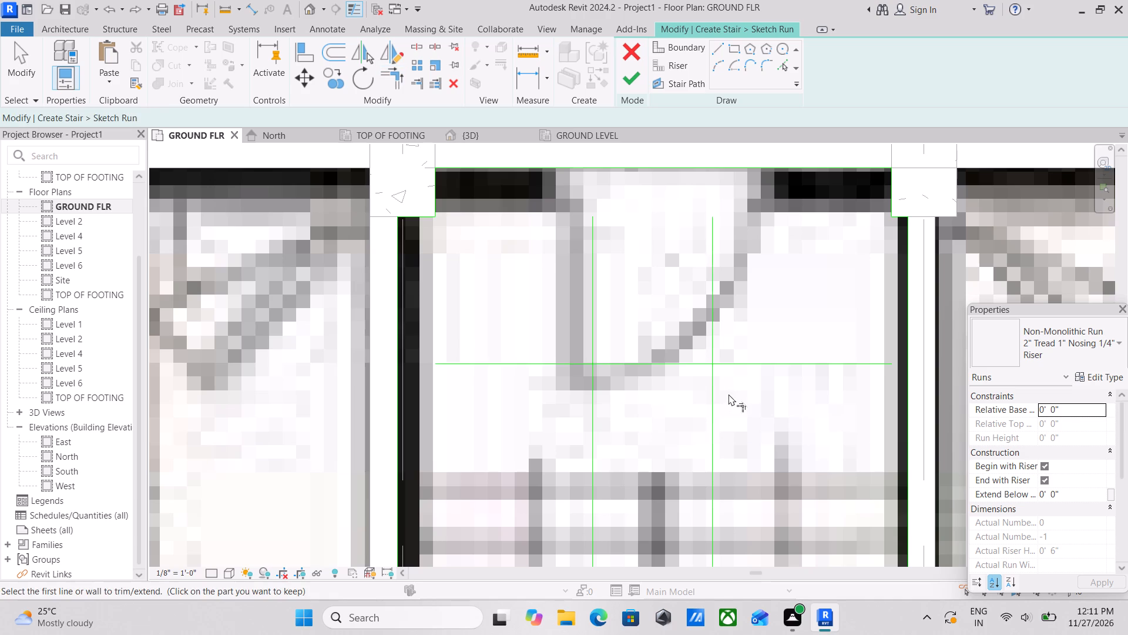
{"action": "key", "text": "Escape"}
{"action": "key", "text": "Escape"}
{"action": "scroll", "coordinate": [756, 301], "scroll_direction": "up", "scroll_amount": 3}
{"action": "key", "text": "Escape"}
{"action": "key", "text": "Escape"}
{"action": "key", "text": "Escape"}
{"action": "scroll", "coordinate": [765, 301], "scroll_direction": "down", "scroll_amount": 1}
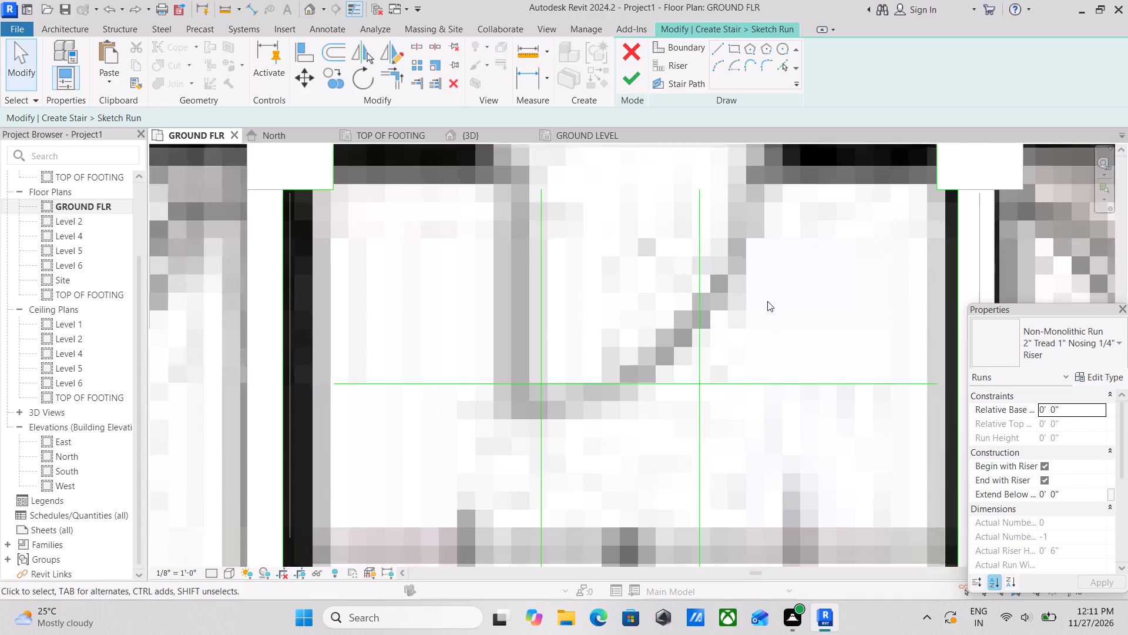
Shorten the grid 4 side inner boundary line from its upper end down to the horizontal boundary line.
{"action": "scroll", "coordinate": [767, 301], "scroll_direction": "down", "scroll_amount": 2}
{"action": "key", "text": "Escape"}
{"action": "key", "text": "Escape"}
{"action": "middle_click_drag", "start_coordinate": [774, 292], "coordinate": [810, 282]}
{"action": "left_click", "coordinate": [747, 294]}
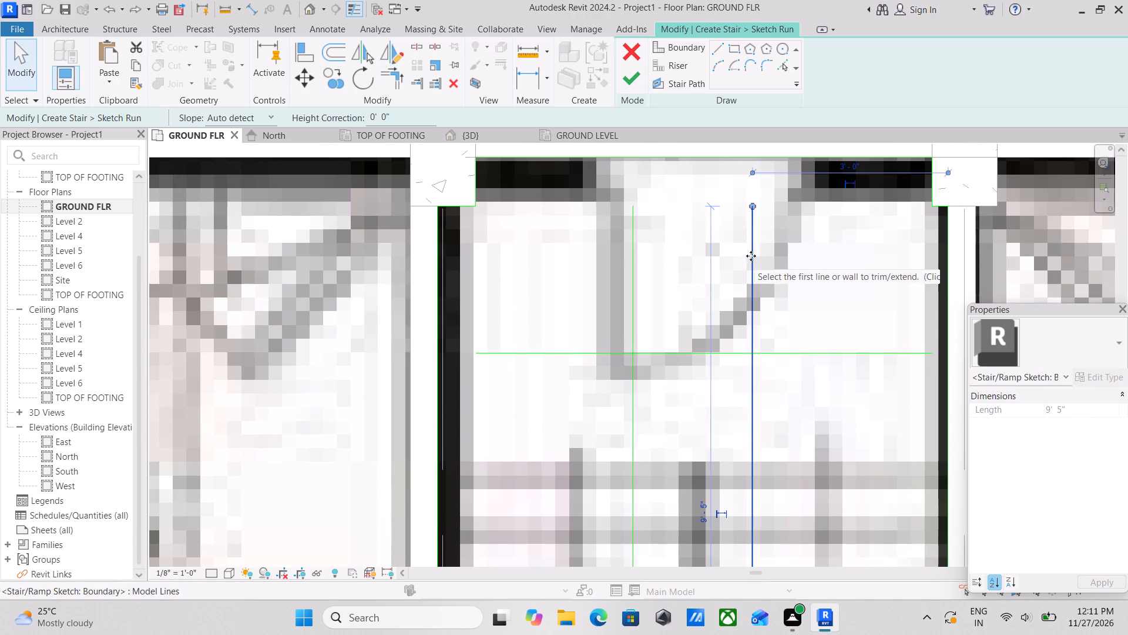
{"action": "left_click_drag", "start_coordinate": [751, 207], "coordinate": [753, 322]}
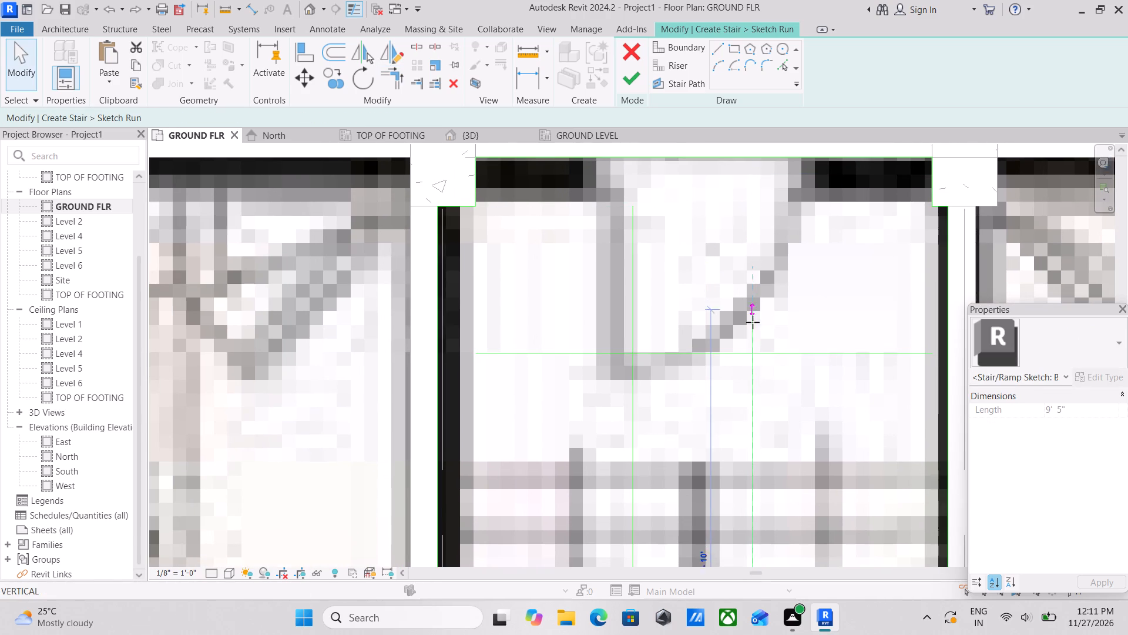
{"action": "left_click_drag", "start_coordinate": [753, 322], "coordinate": [760, 356]}
Shorten the horizontal boundary line at both ends to 1' 10" so it spans only between the two inner boundary lines.
{"action": "left_click", "coordinate": [806, 351]}
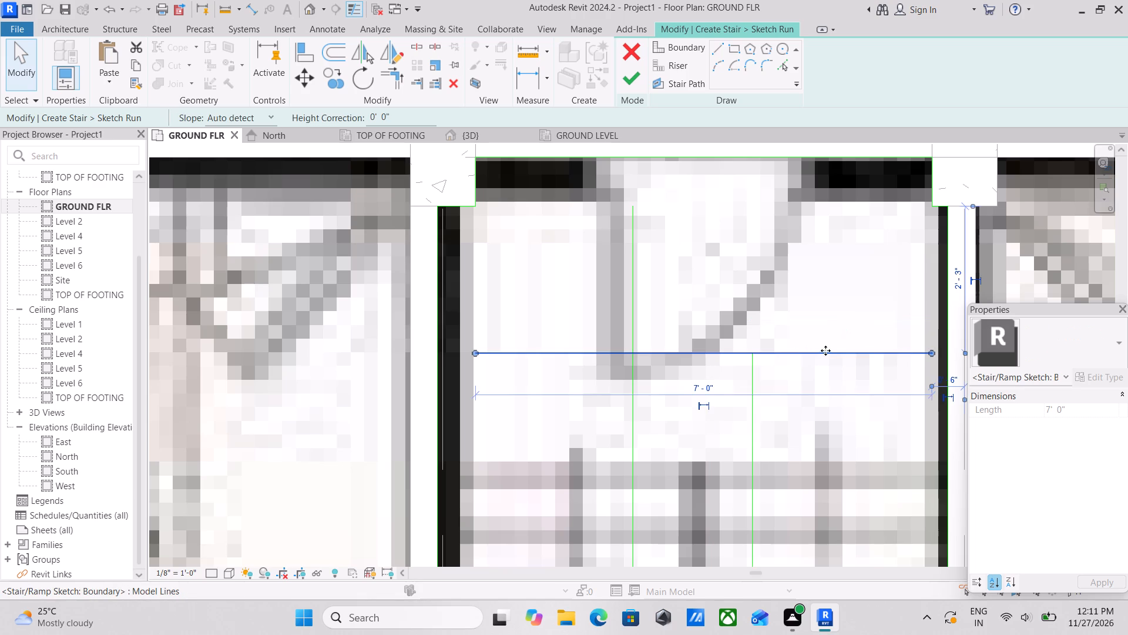
{"action": "left_click_drag", "start_coordinate": [932, 353], "coordinate": [794, 352]}
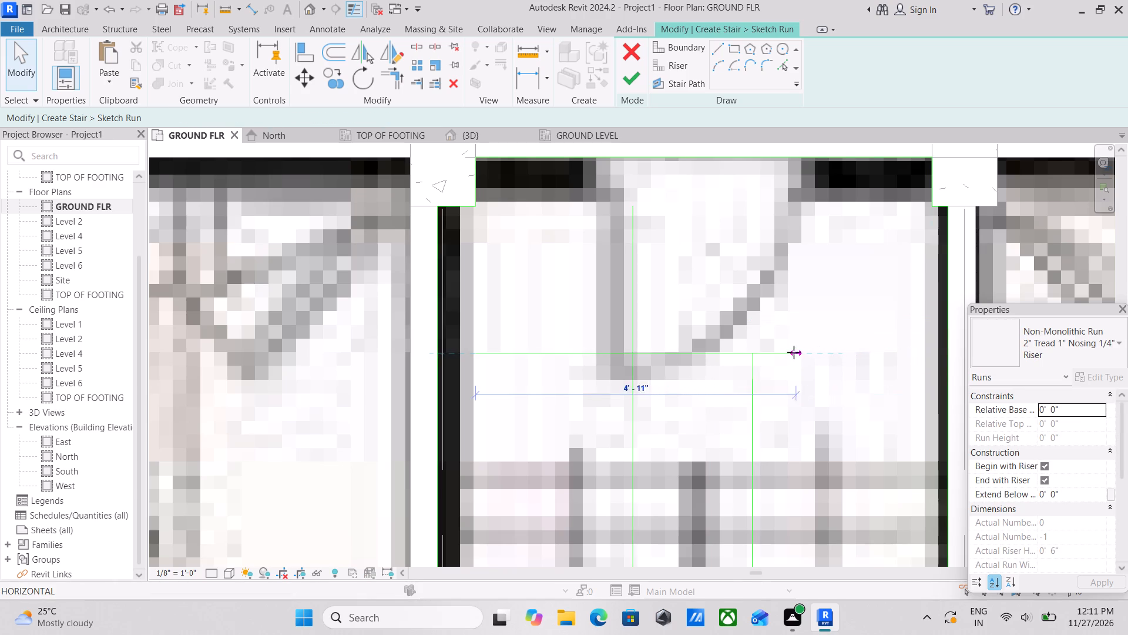
{"action": "left_click_drag", "start_coordinate": [794, 352], "coordinate": [753, 360]}
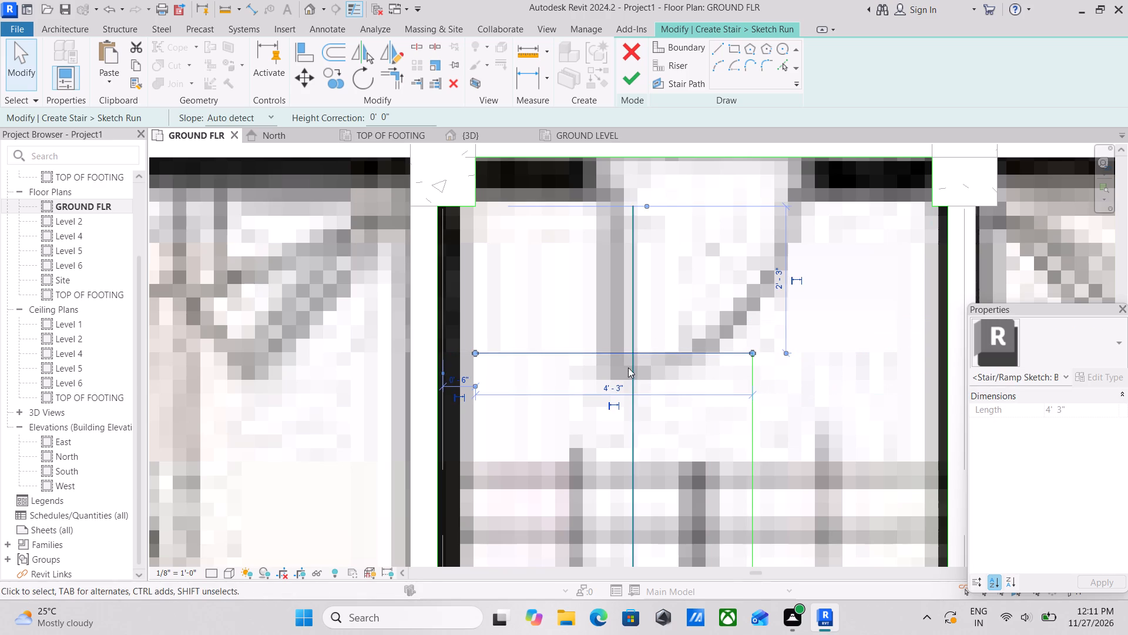
{"action": "left_click", "coordinate": [592, 358]}
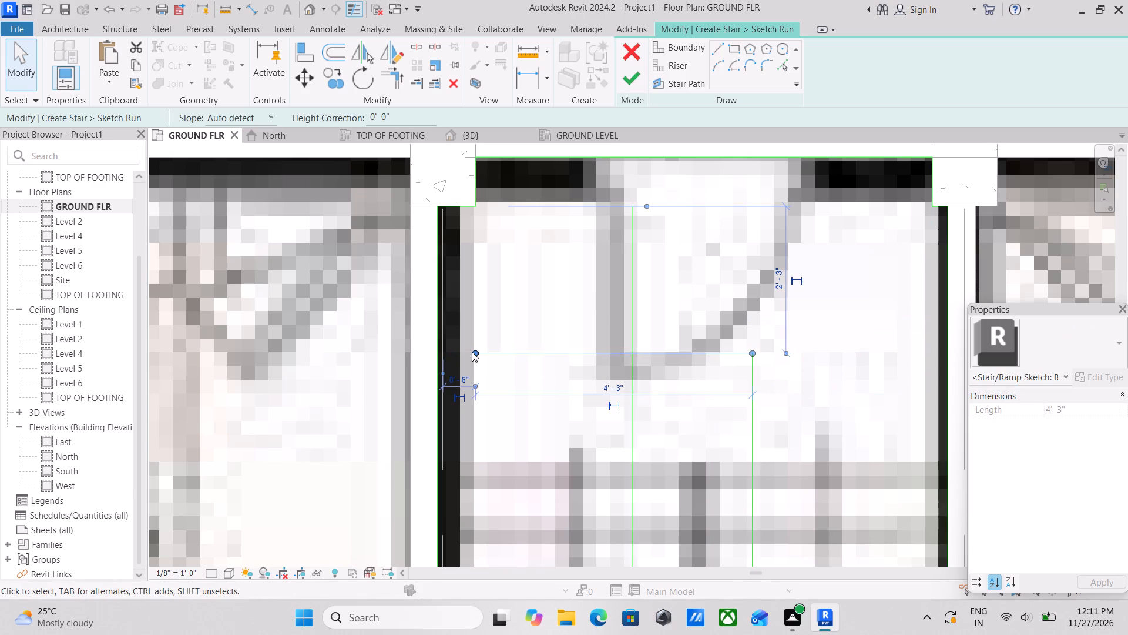
{"action": "left_click_drag", "start_coordinate": [472, 352], "coordinate": [633, 357]}
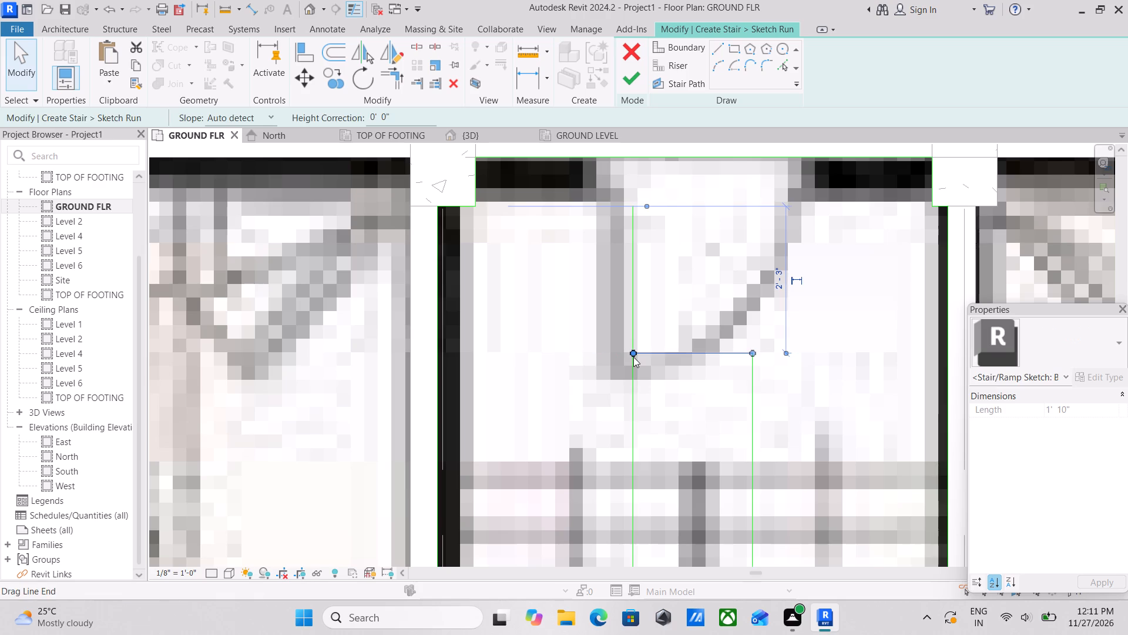
Shorten the grid 3 side inner boundary line to 7' 2", joining its upper end to the horizontal boundary line.
{"action": "left_click", "coordinate": [630, 285]}
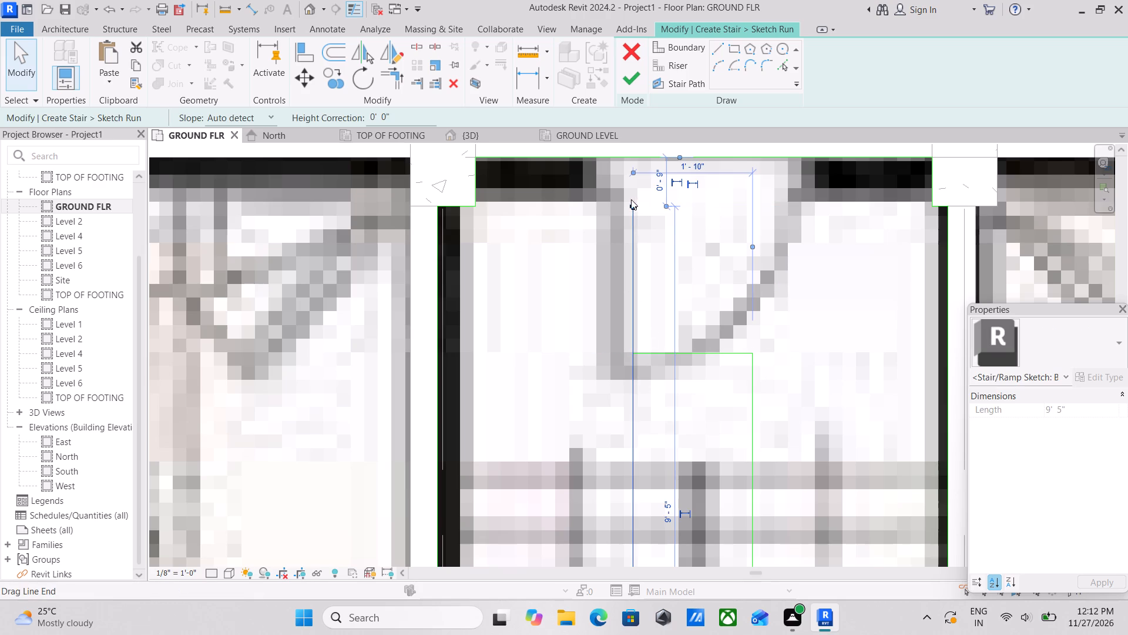
{"action": "left_click_drag", "start_coordinate": [634, 207], "coordinate": [651, 337]}
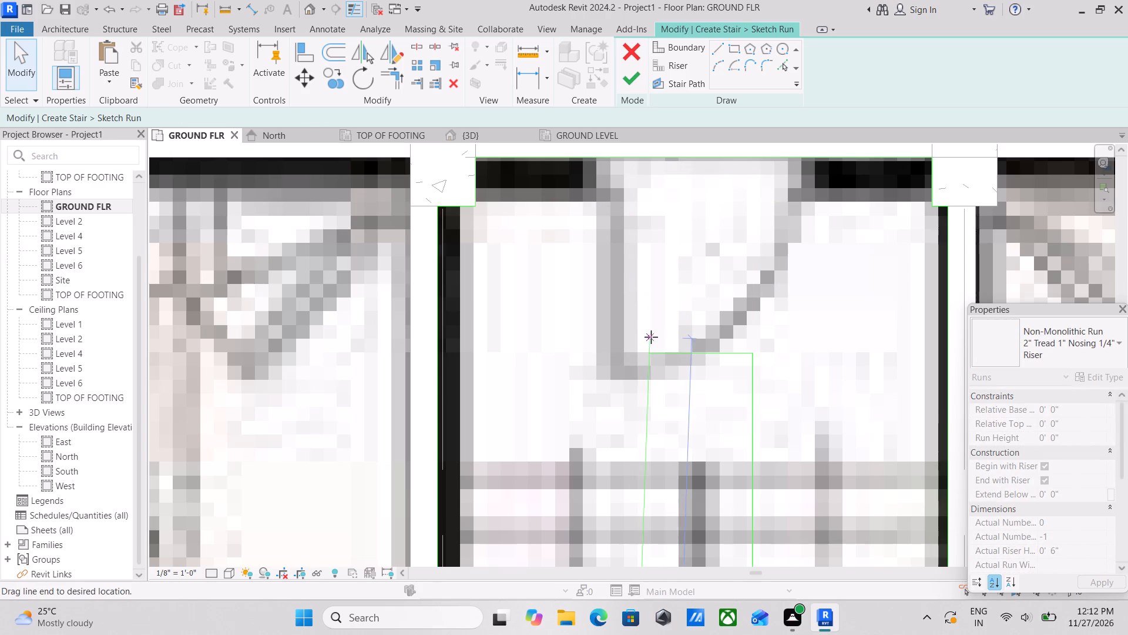
{"action": "left_click_drag", "start_coordinate": [651, 337], "coordinate": [634, 352]}
{"action": "scroll", "coordinate": [640, 342], "scroll_direction": "down", "scroll_amount": 3}
{"action": "middle_click_drag", "start_coordinate": [640, 342], "coordinate": [646, 232]}
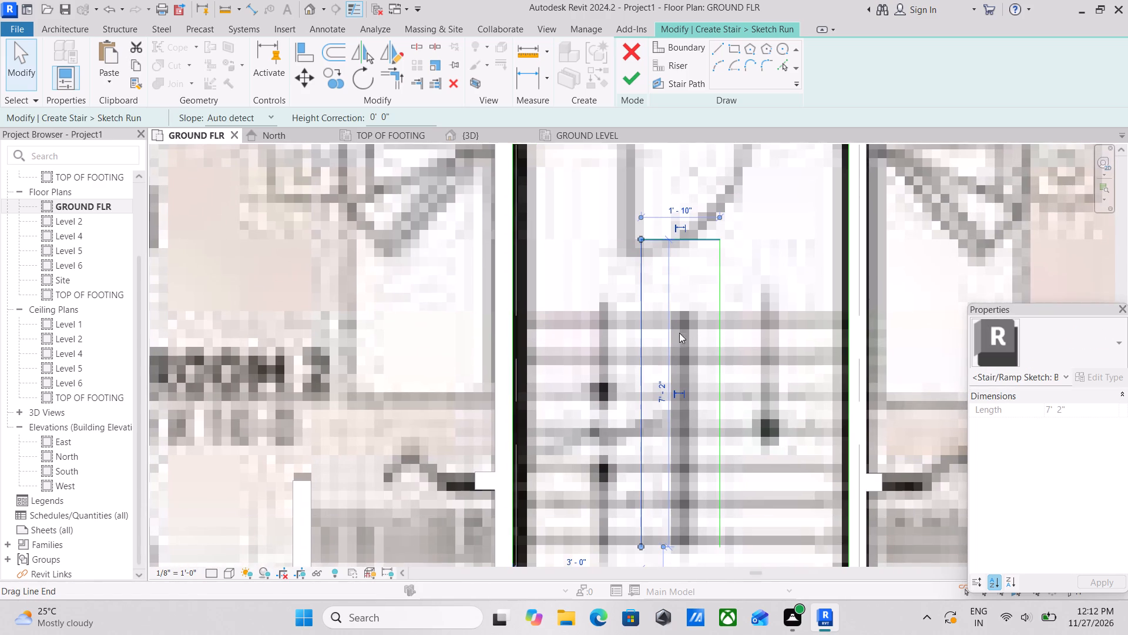
{"action": "key", "text": "Escape"}
{"action": "key", "text": "Escape"}
Nudge the two inner stair boundary lines toward each other until the gap between them is 1' 3 3/4".
{"action": "left_click", "coordinate": [642, 312]}
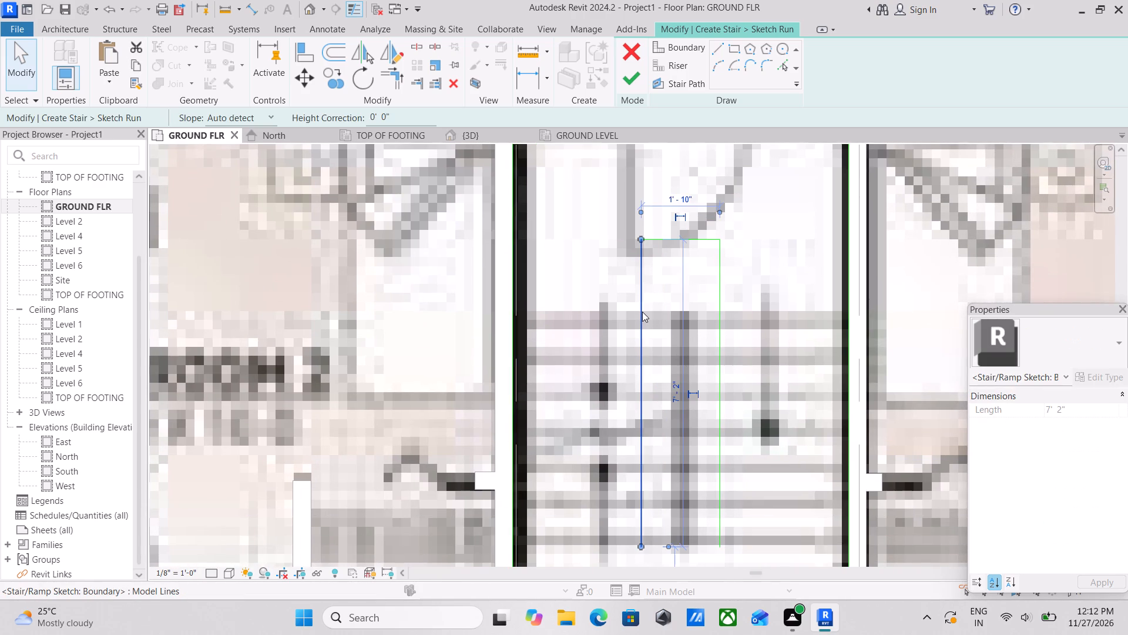
{"action": "scroll", "coordinate": [660, 281], "scroll_direction": "up", "scroll_amount": 3}
{"action": "key", "text": "Right"}
{"action": "key", "text": "Right"}
{"action": "key", "text": "Right"}
{"action": "scroll", "coordinate": [692, 309], "scroll_direction": "down", "scroll_amount": 2}
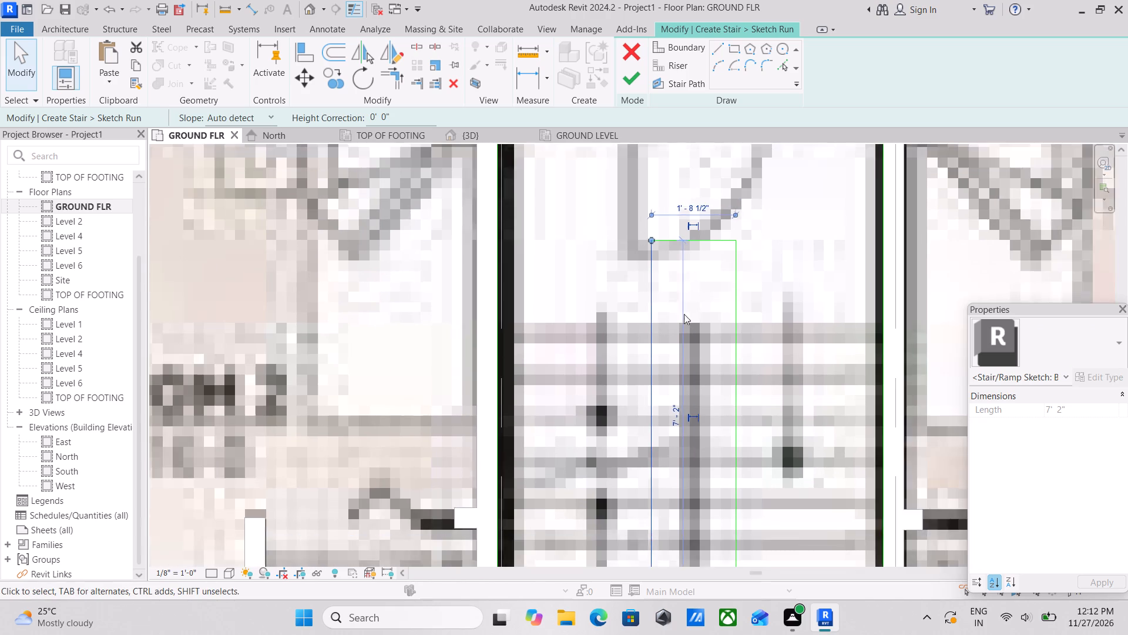
{"action": "key", "text": "Right"}
{"action": "scroll", "coordinate": [684, 314], "scroll_direction": "down", "scroll_amount": 1}
{"action": "left_click", "coordinate": [731, 309]}
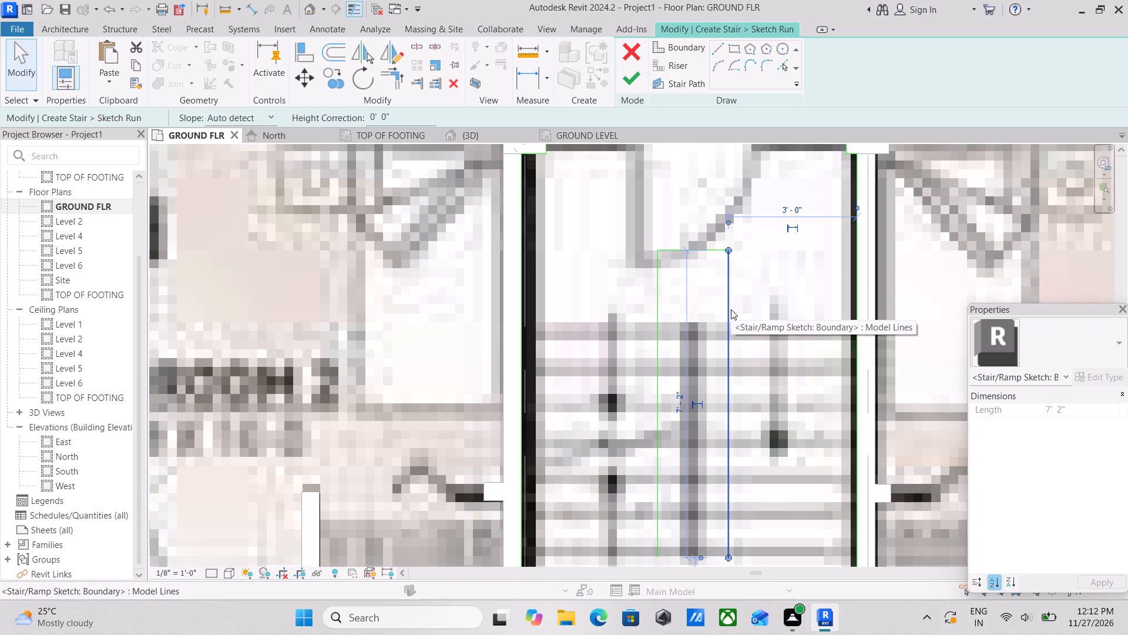
{"action": "key", "text": "Left"}
{"action": "key", "text": "Left"}
{"action": "key", "text": "Left"}
{"action": "key", "text": "Left"}
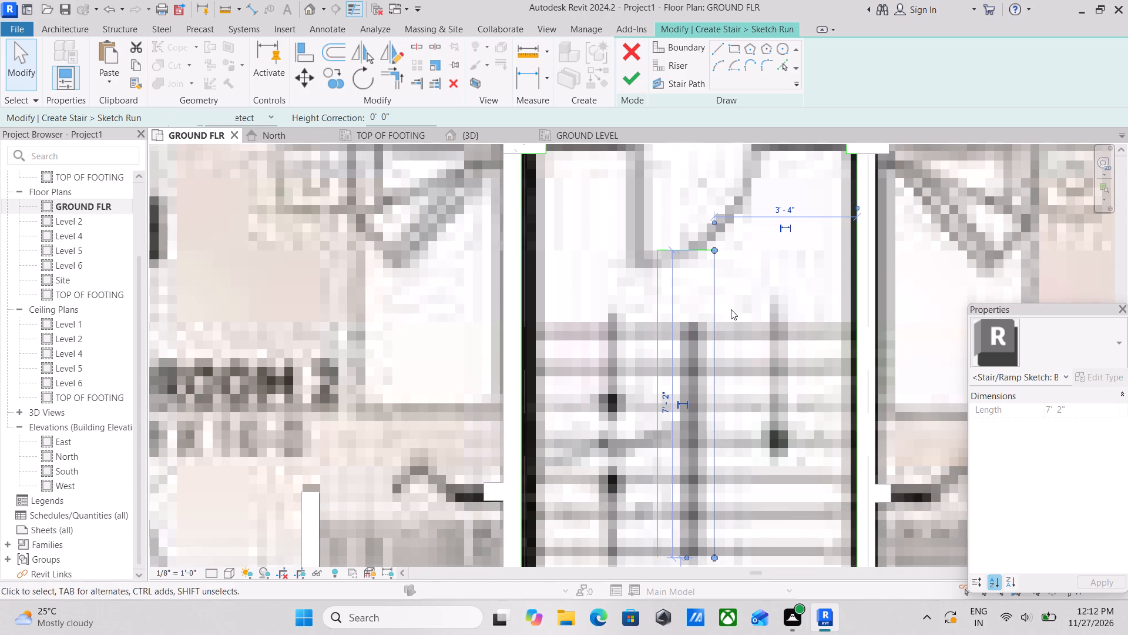
Nudge both inner boundary lines further inward, narrowing the gap between them to 7 3/4".
{"action": "left_click", "coordinate": [660, 316]}
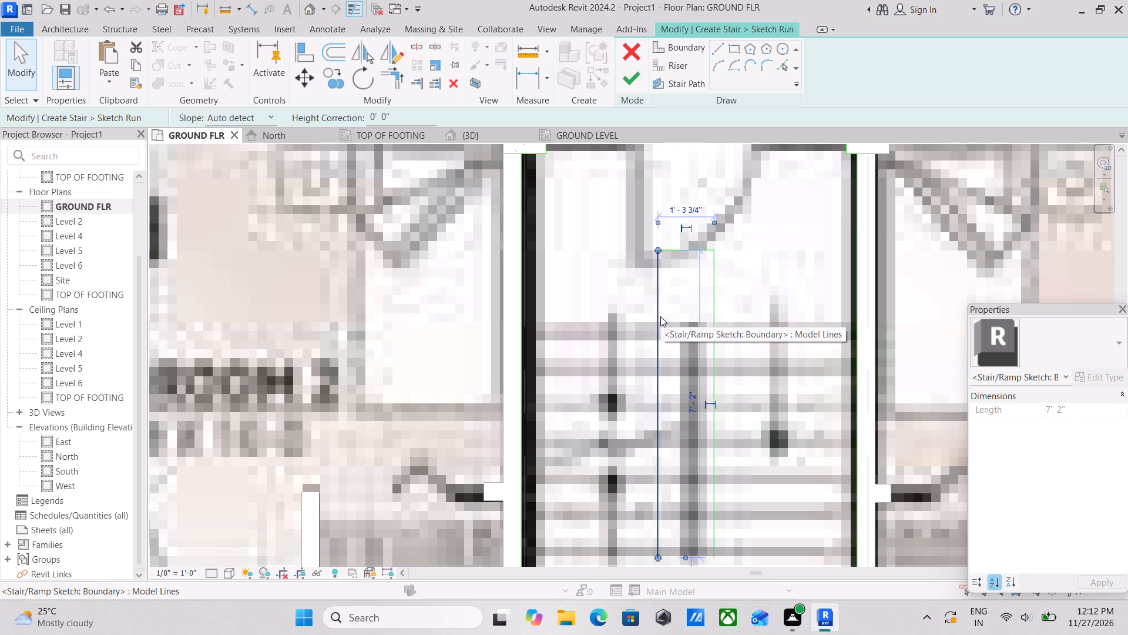
{"action": "key", "text": "Right"}
{"action": "key", "text": "Right"}
{"action": "key", "text": "Right"}
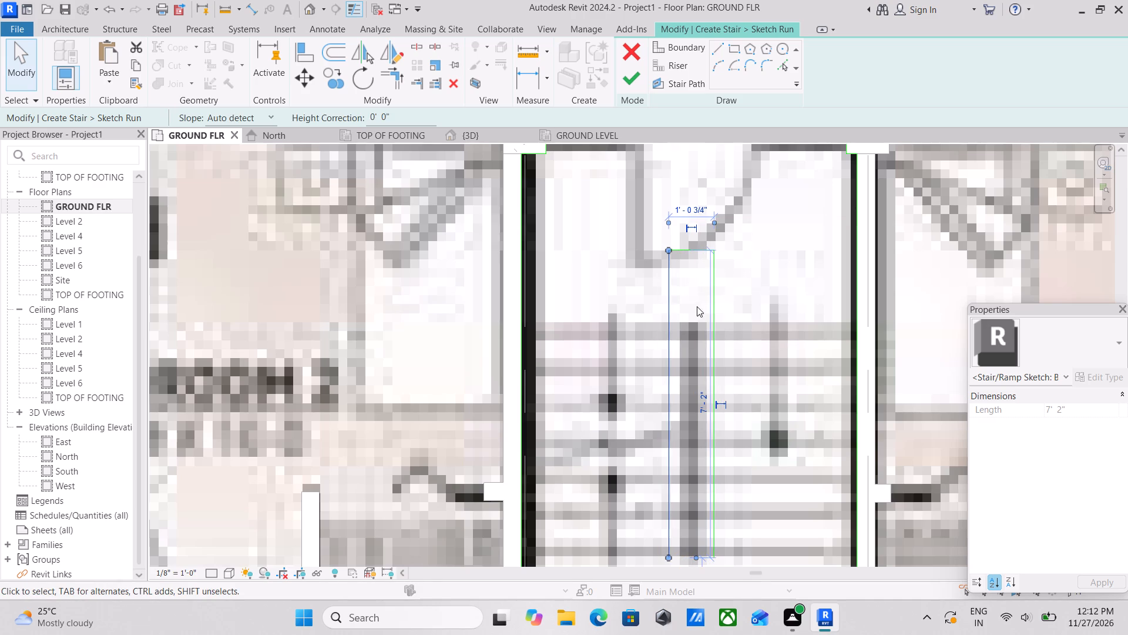
{"action": "left_click", "coordinate": [708, 306]}
{"action": "key", "text": "Left"}
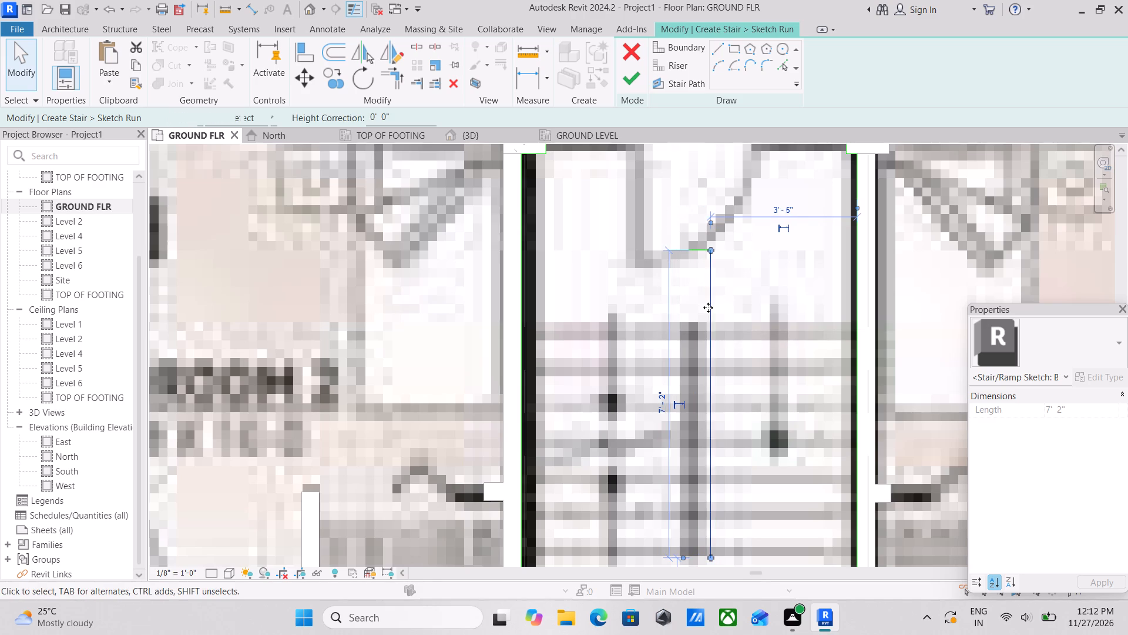
{"action": "key", "text": "Left"}
{"action": "key", "text": "Left"}
{"action": "key", "text": "Left"}
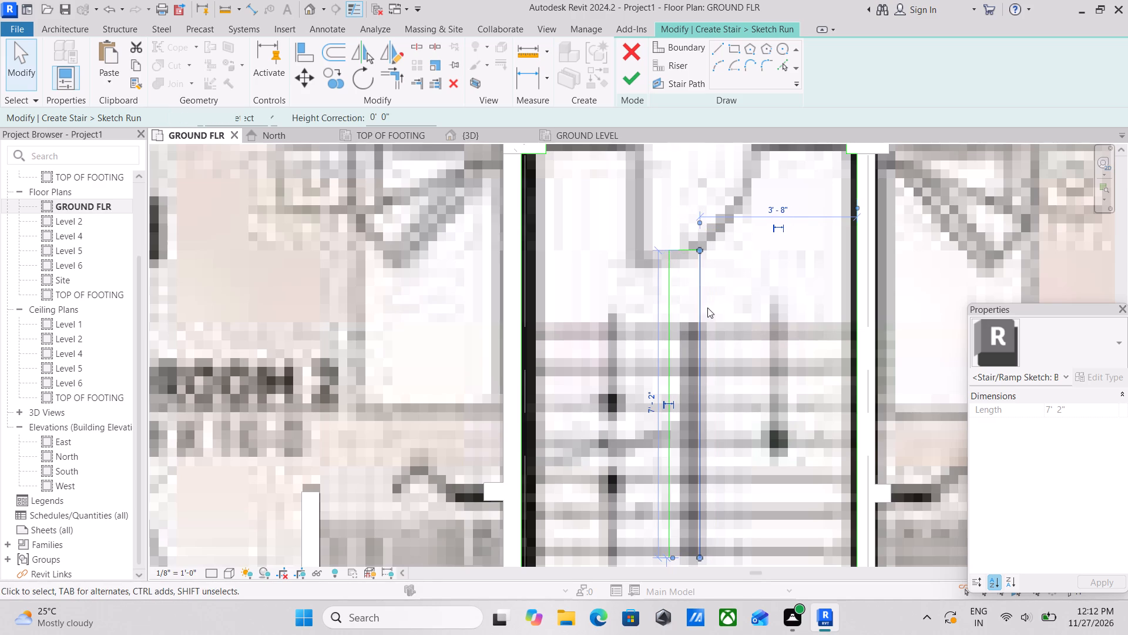
{"action": "key", "text": "Left"}
Nudge both inner boundary lines onto the underlay's central stair divider, leaving a 2 3/4" gap between them.
{"action": "left_click", "coordinate": [674, 313]}
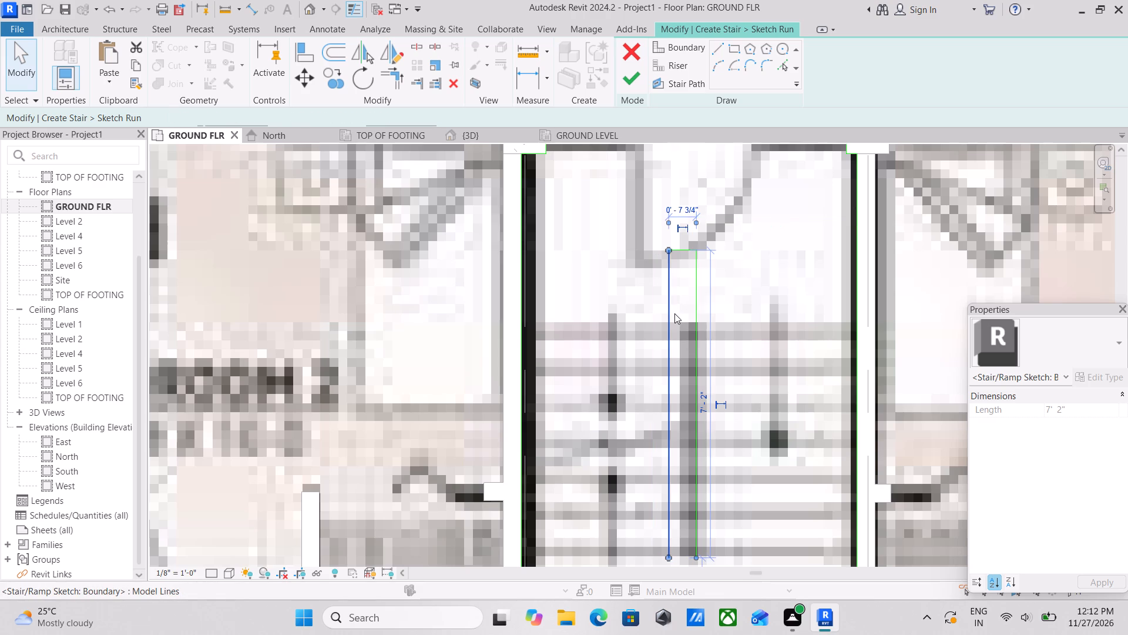
{"action": "scroll", "coordinate": [674, 313], "scroll_direction": "down", "scroll_amount": 4}
{"action": "middle_click_drag", "start_coordinate": [674, 313], "coordinate": [684, 296]}
{"action": "scroll", "coordinate": [665, 313], "scroll_direction": "up", "scroll_amount": 1}
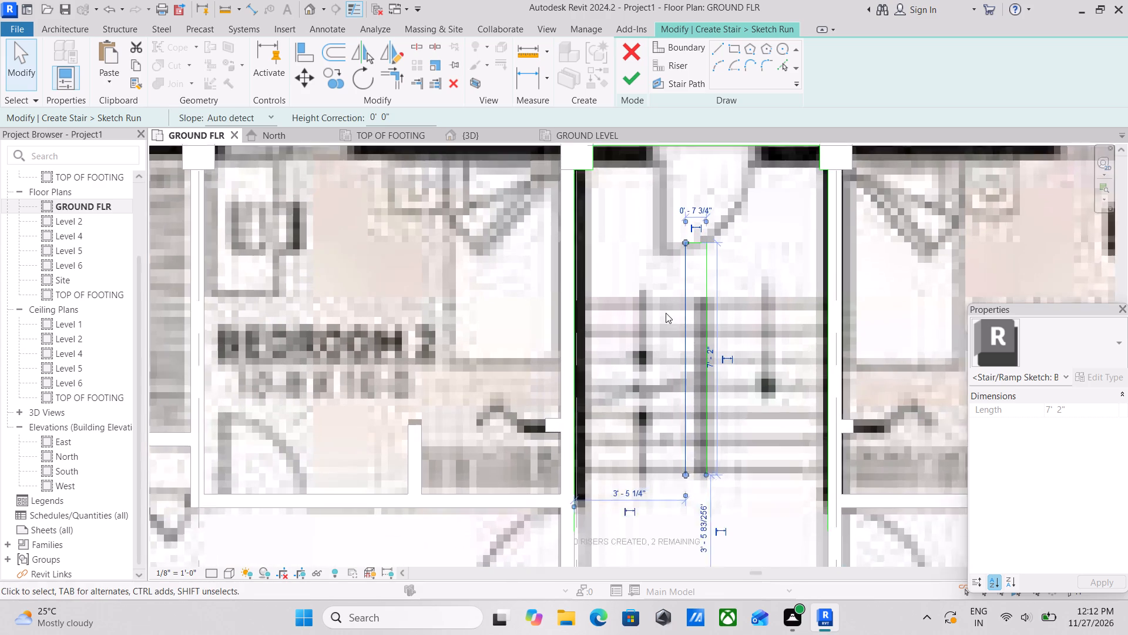
{"action": "scroll", "coordinate": [666, 313], "scroll_direction": "up", "scroll_amount": 2}
{"action": "key", "text": "Right"}
{"action": "key", "text": "Right"}
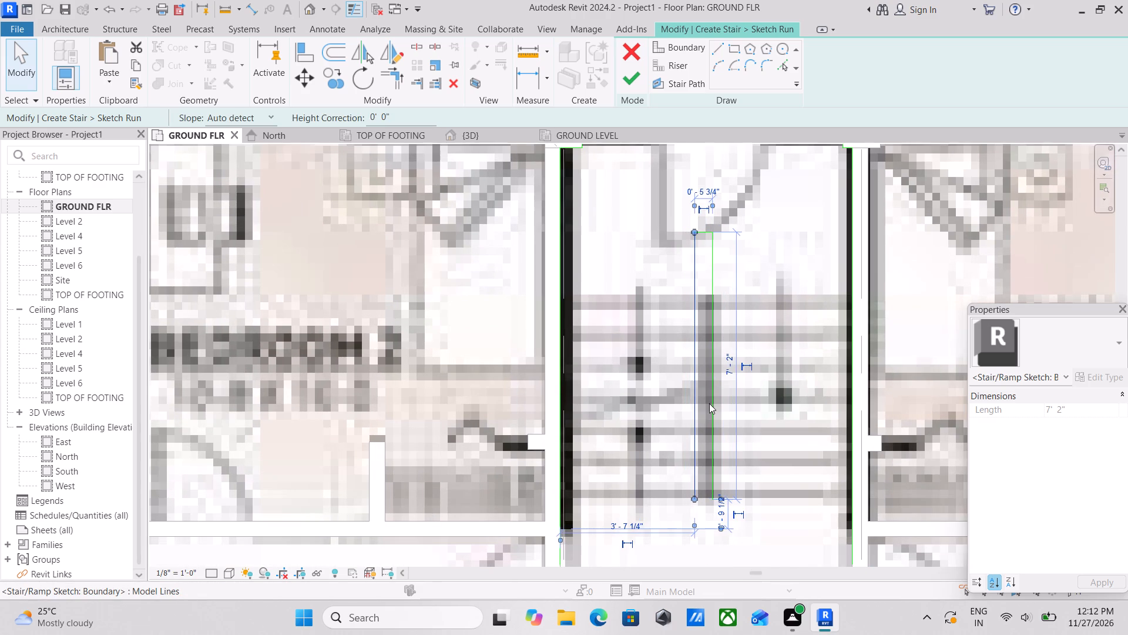
{"action": "scroll", "coordinate": [709, 403], "scroll_direction": "up", "scroll_amount": 2}
{"action": "left_click", "coordinate": [717, 355]}
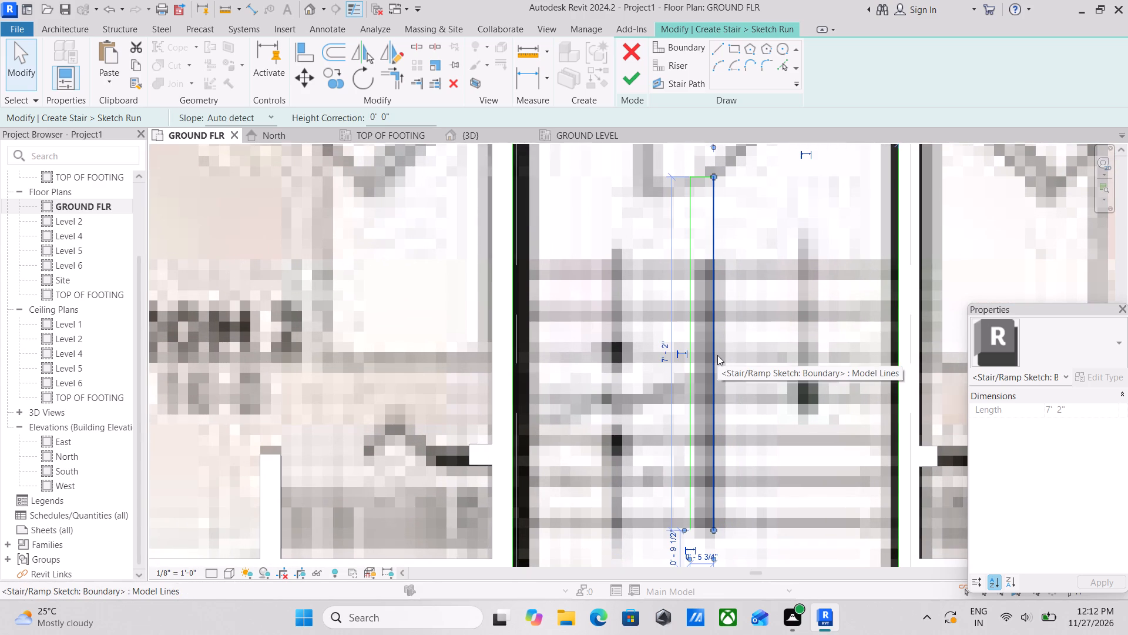
{"action": "key", "text": "Left"}
{"action": "key", "text": "Left"}
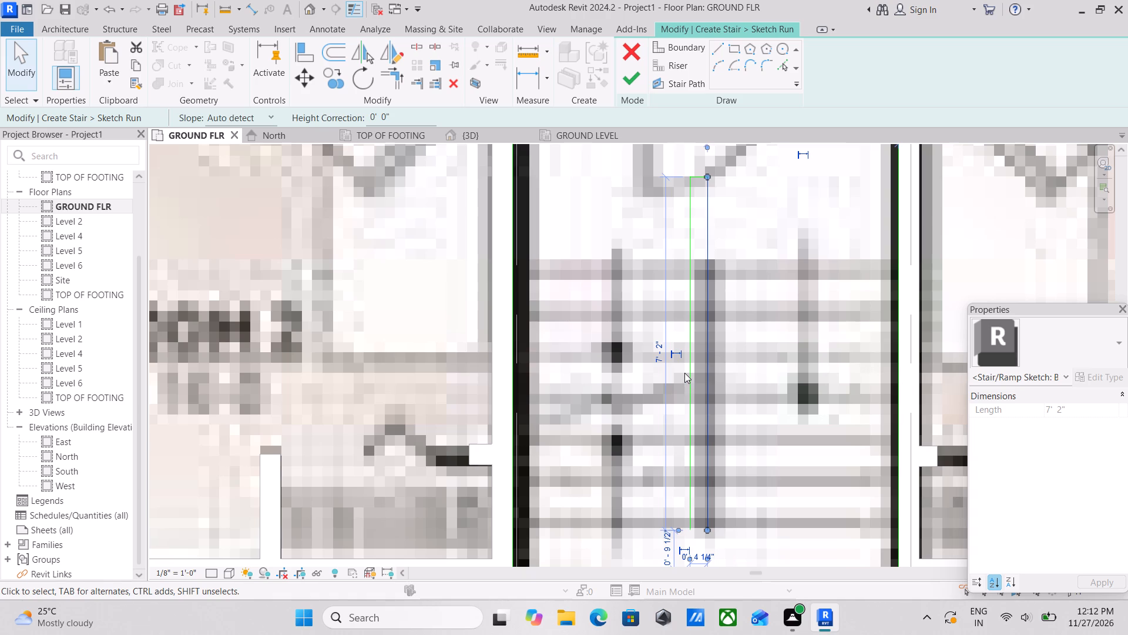
{"action": "left_click", "coordinate": [684, 376]}
{"action": "key", "text": "Right"}
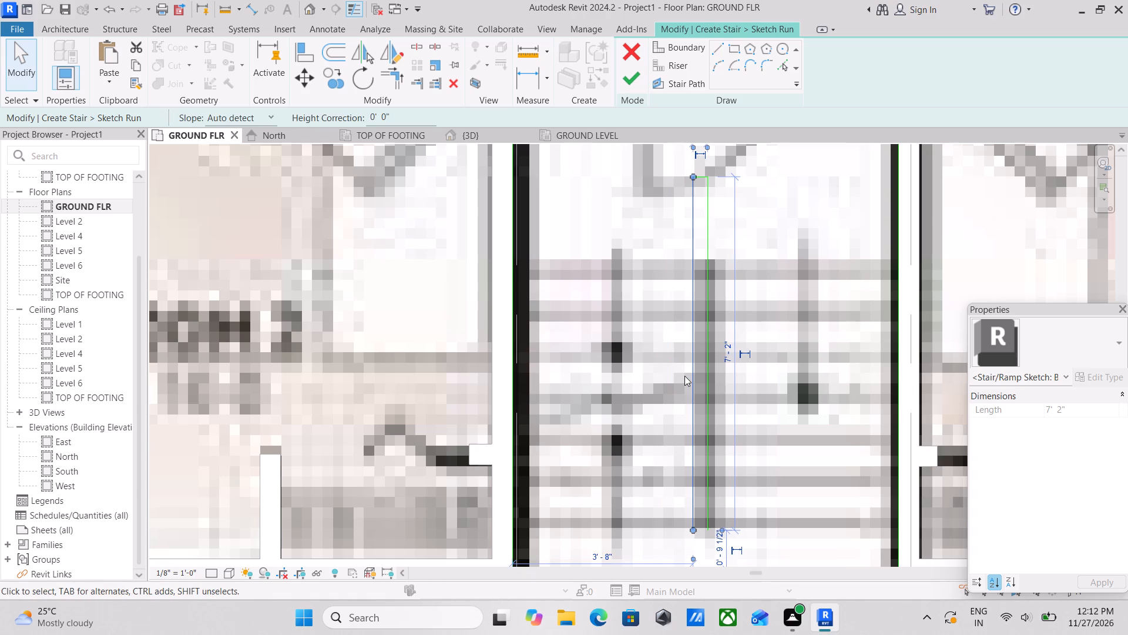
{"action": "key", "text": "Right"}
{"action": "scroll", "coordinate": [708, 426], "scroll_direction": "down", "scroll_amount": 1}
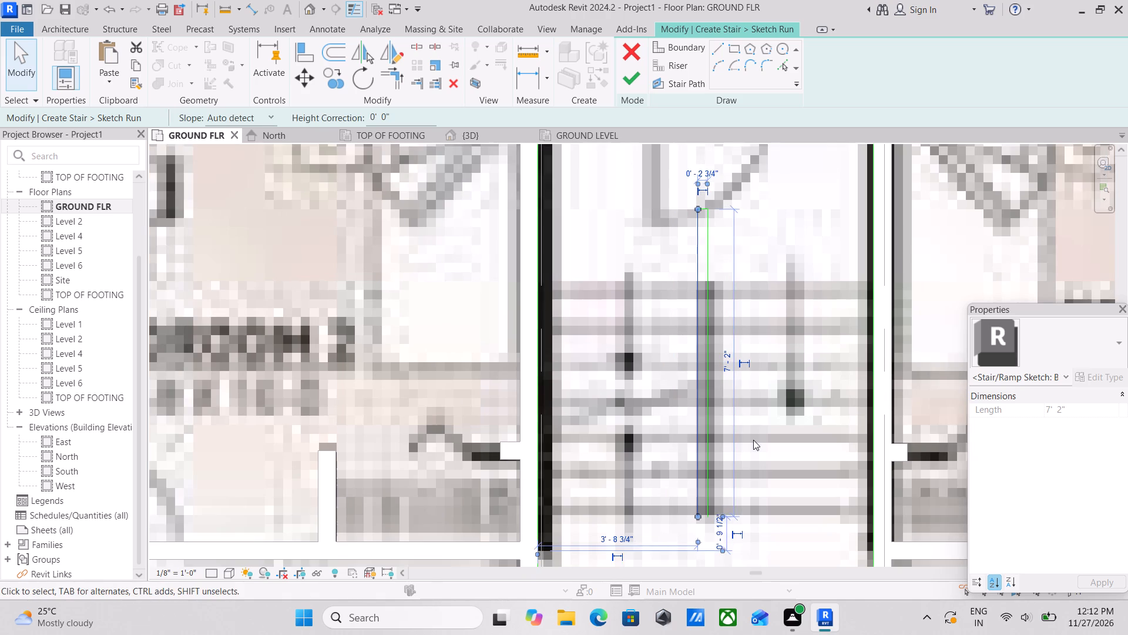
{"action": "key", "text": "Escape"}
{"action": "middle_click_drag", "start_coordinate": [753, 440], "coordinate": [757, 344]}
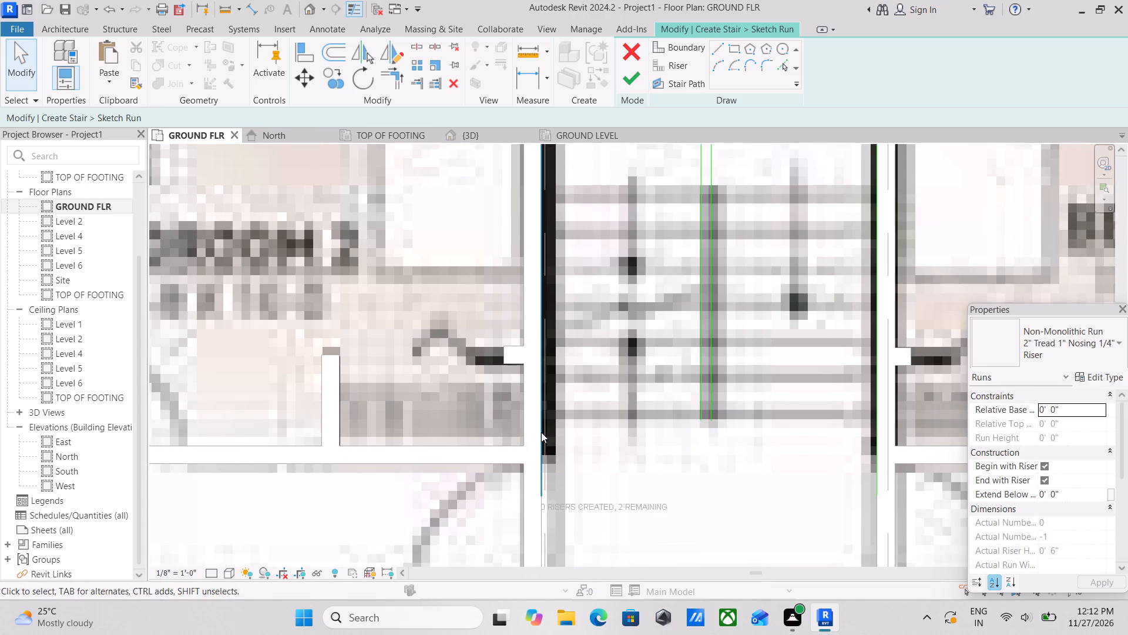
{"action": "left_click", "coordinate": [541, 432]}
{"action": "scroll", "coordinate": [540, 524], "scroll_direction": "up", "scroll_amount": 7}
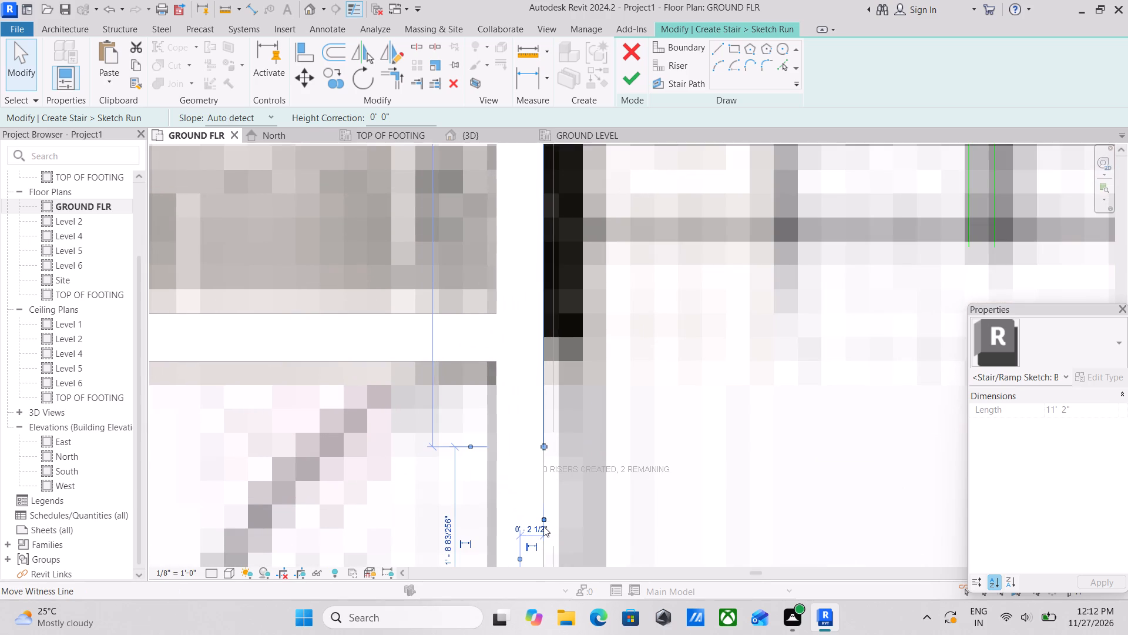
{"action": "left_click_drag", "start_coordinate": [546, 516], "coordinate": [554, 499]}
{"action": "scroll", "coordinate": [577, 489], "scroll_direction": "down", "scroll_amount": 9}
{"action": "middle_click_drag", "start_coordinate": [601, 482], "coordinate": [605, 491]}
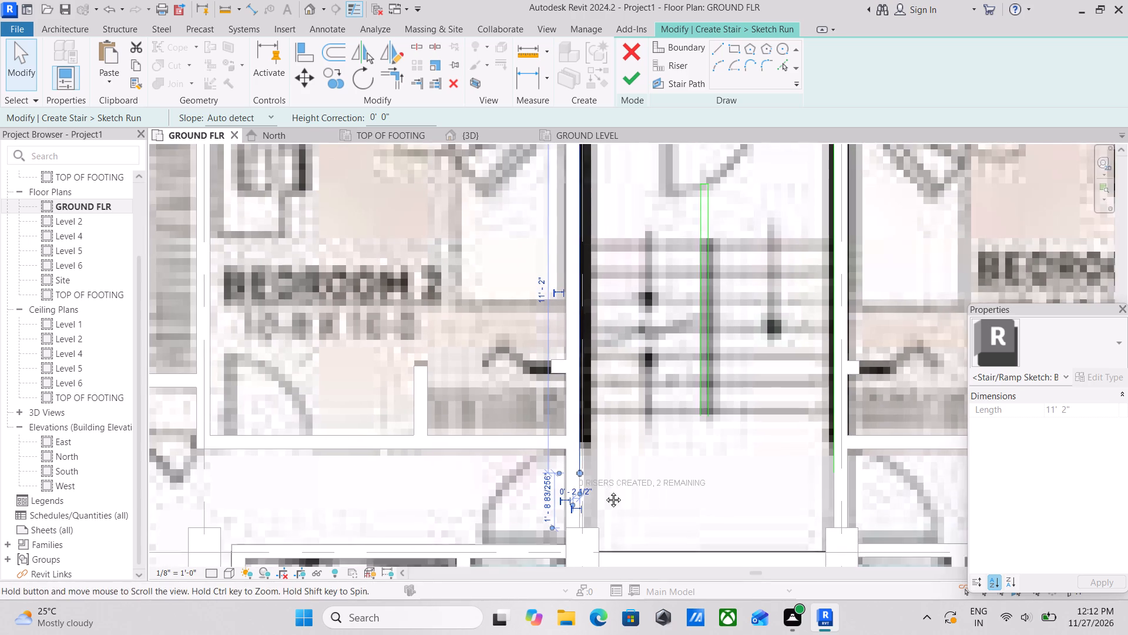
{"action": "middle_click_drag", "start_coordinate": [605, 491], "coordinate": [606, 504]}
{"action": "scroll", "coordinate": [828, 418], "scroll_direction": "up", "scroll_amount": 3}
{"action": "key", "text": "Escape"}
Shorten the outer boundary line on the grid 4 side to 9' 5", aligning its lower end with the inner lines.
{"action": "left_click", "coordinate": [841, 508]}
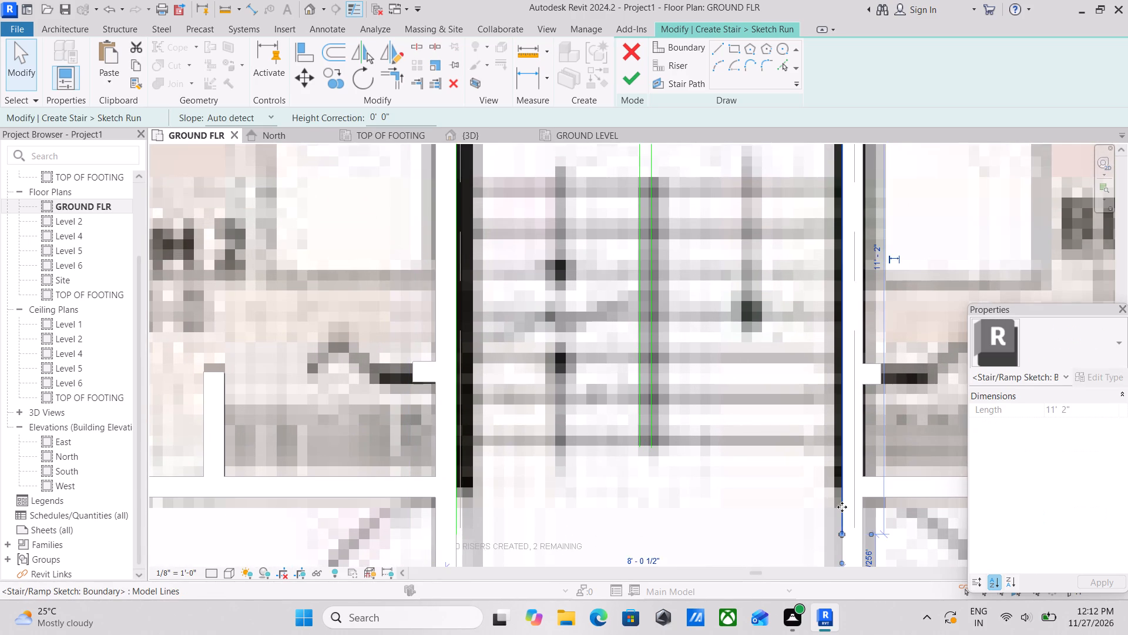
{"action": "scroll", "coordinate": [842, 506], "scroll_direction": "up", "scroll_amount": 3}
{"action": "scroll", "coordinate": [845, 518], "scroll_direction": "down", "scroll_amount": 3}
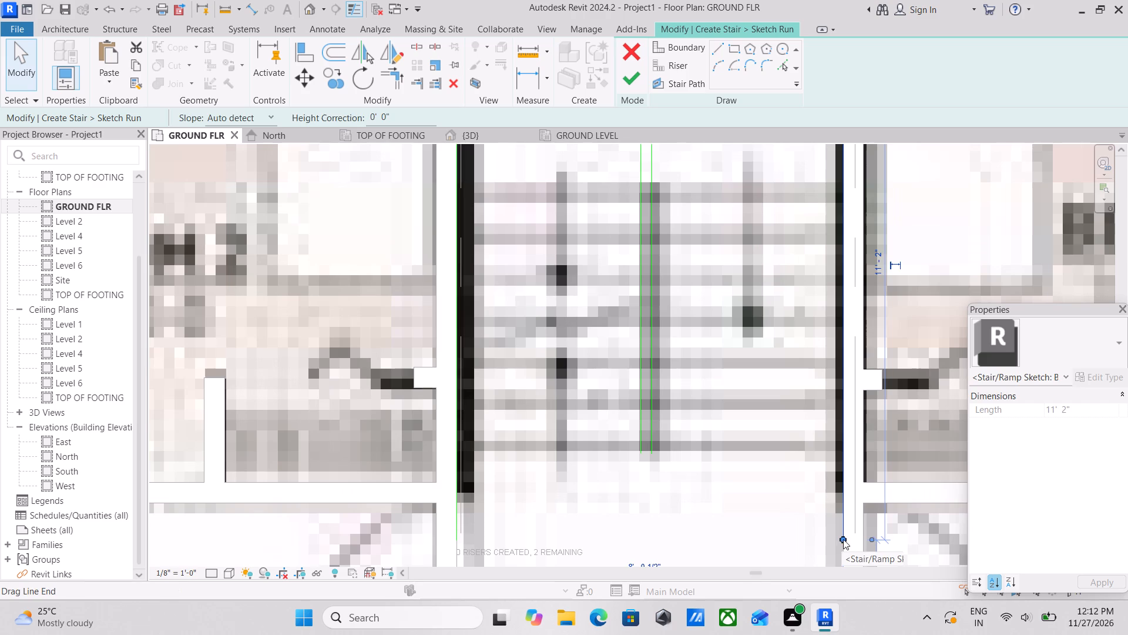
{"action": "left_click_drag", "start_coordinate": [843, 539], "coordinate": [832, 452]}
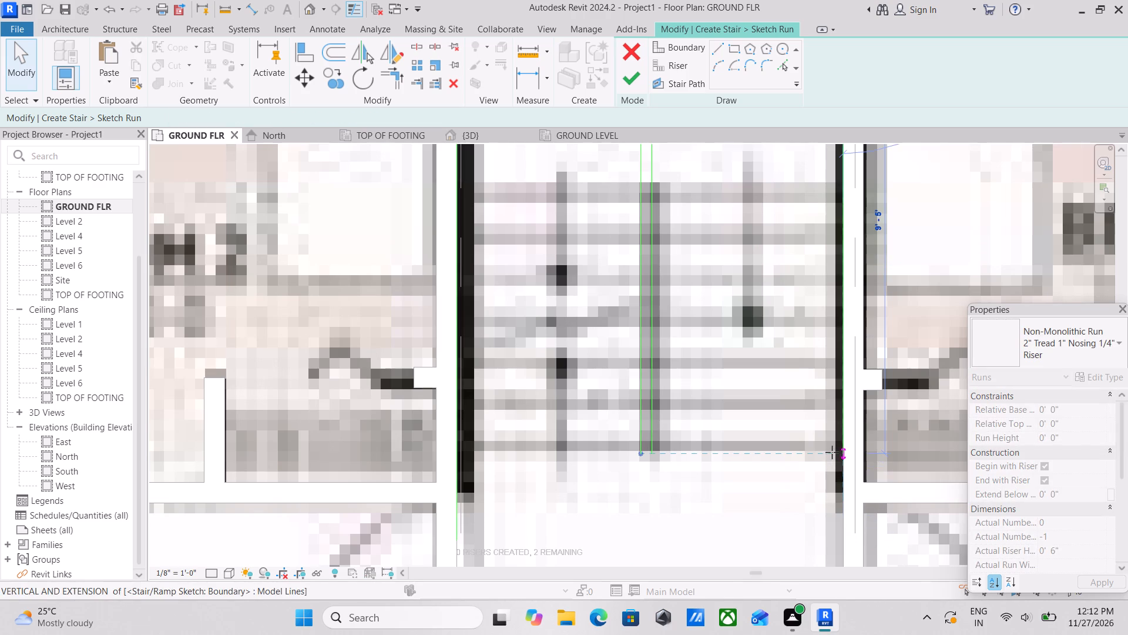
{"action": "left_click_drag", "start_coordinate": [832, 452], "coordinate": [832, 450]}
{"action": "scroll", "coordinate": [394, 443], "scroll_direction": "up", "scroll_amount": 2}
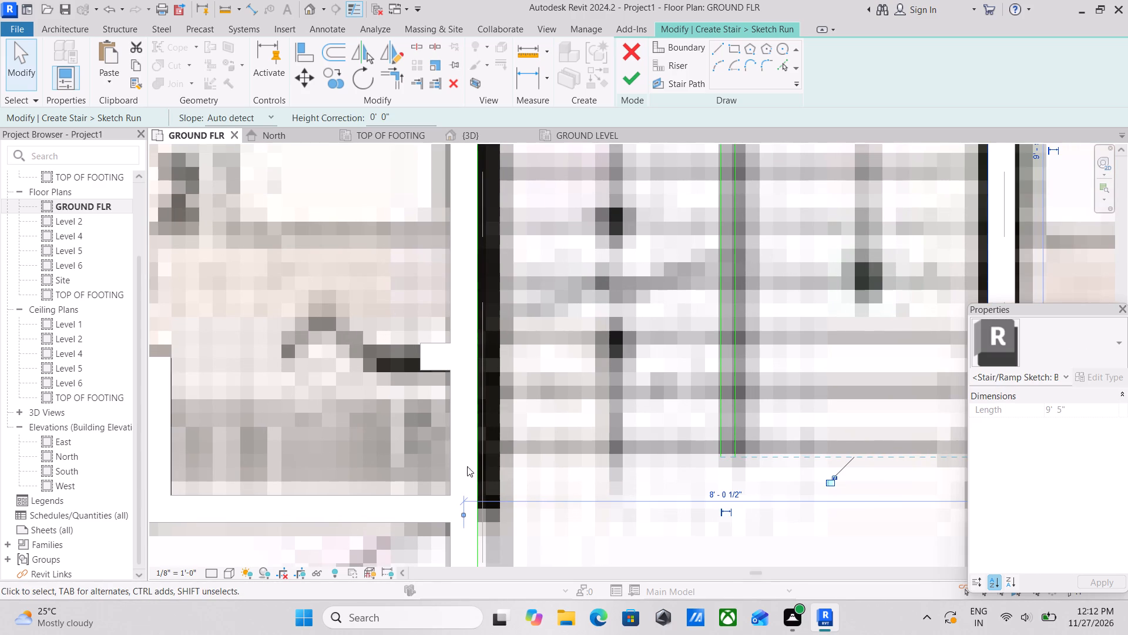
Shorten the outer boundary line on the grid 3 side to 9' 5", aligning its lower end with the other boundary lines.
{"action": "left_click", "coordinate": [474, 474]}
{"action": "scroll", "coordinate": [543, 439], "scroll_direction": "down", "scroll_amount": 4}
{"action": "middle_click_drag", "start_coordinate": [545, 438], "coordinate": [572, 370]}
{"action": "scroll", "coordinate": [548, 439], "scroll_direction": "up", "scroll_amount": 3}
{"action": "left_click_drag", "start_coordinate": [526, 444], "coordinate": [523, 356]}
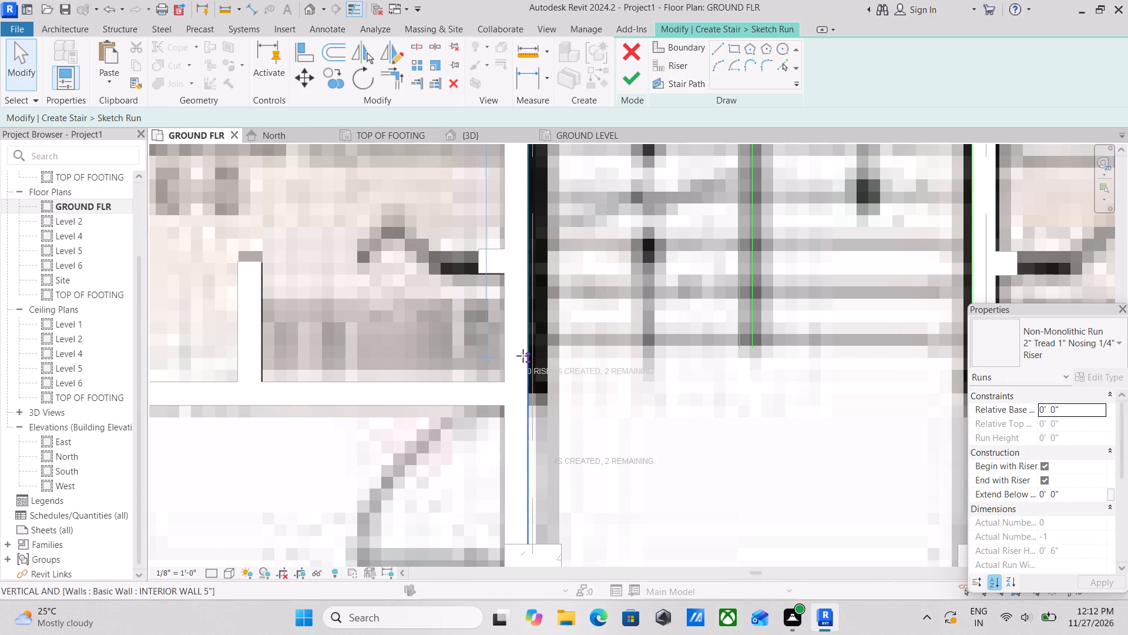
{"action": "left_click_drag", "start_coordinate": [523, 356], "coordinate": [523, 352]}
{"action": "middle_click_drag", "start_coordinate": [713, 395], "coordinate": [704, 444]}
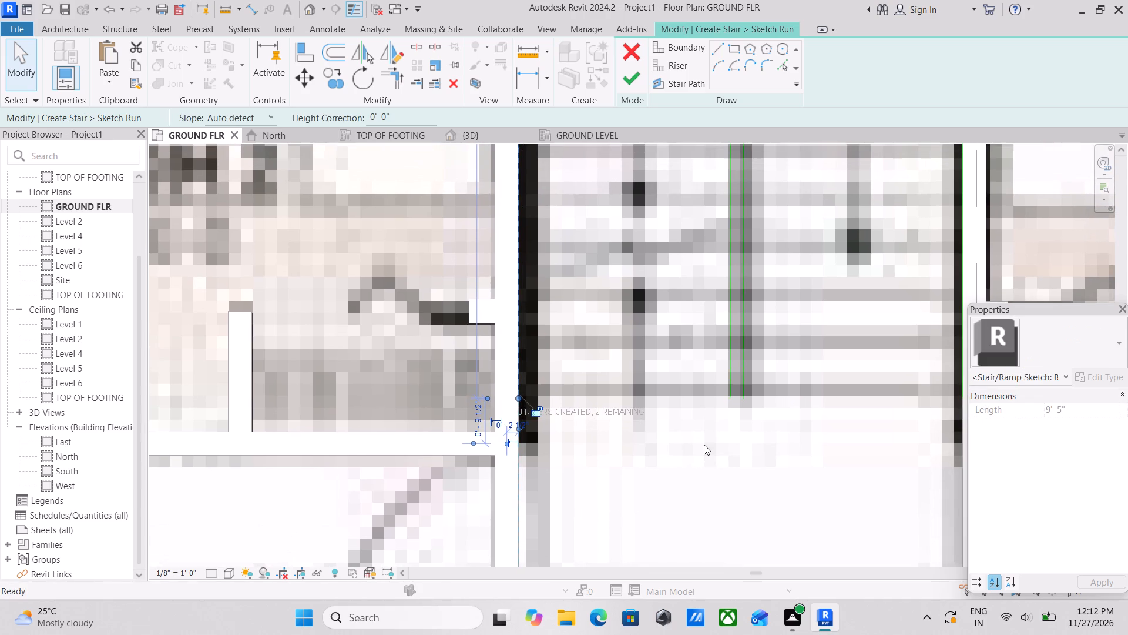
{"action": "key", "text": "Escape"}
{"action": "key", "text": "Escape"}
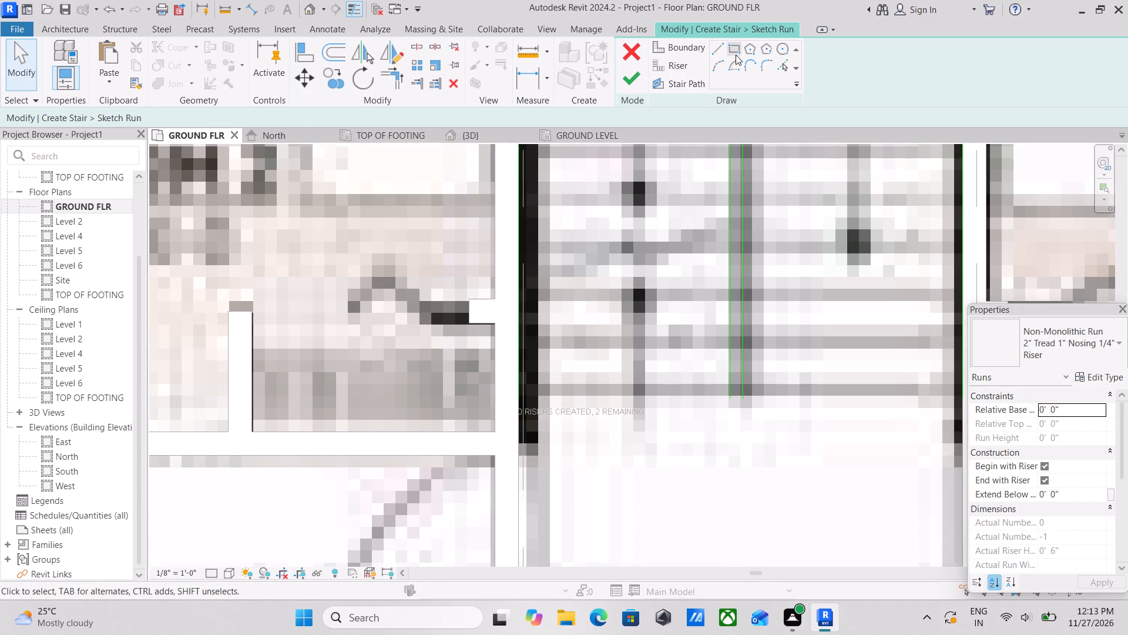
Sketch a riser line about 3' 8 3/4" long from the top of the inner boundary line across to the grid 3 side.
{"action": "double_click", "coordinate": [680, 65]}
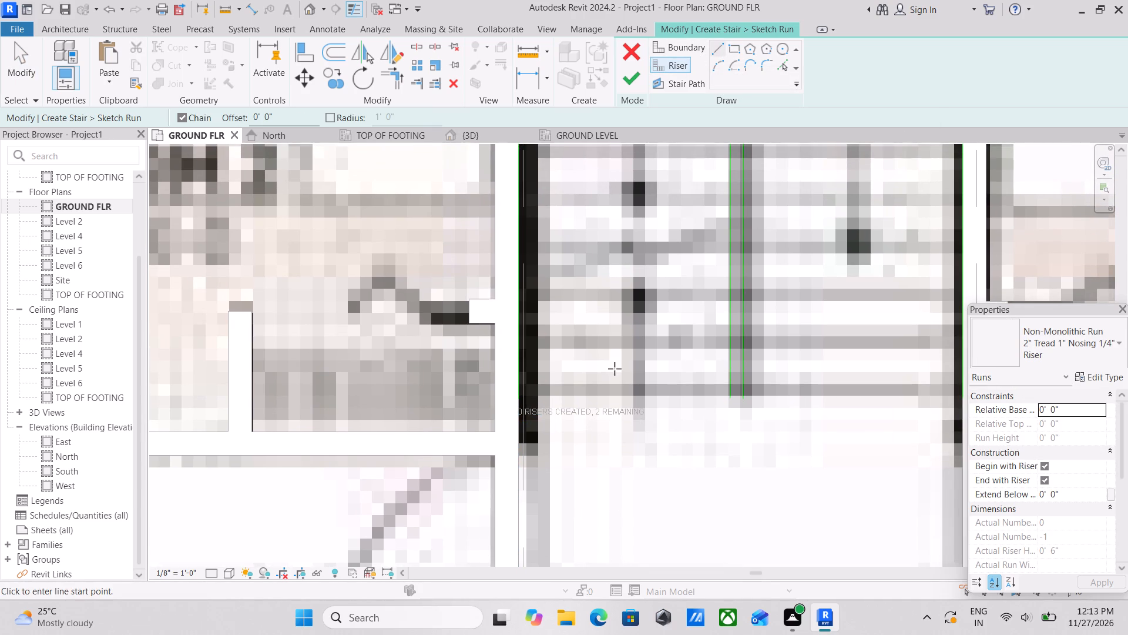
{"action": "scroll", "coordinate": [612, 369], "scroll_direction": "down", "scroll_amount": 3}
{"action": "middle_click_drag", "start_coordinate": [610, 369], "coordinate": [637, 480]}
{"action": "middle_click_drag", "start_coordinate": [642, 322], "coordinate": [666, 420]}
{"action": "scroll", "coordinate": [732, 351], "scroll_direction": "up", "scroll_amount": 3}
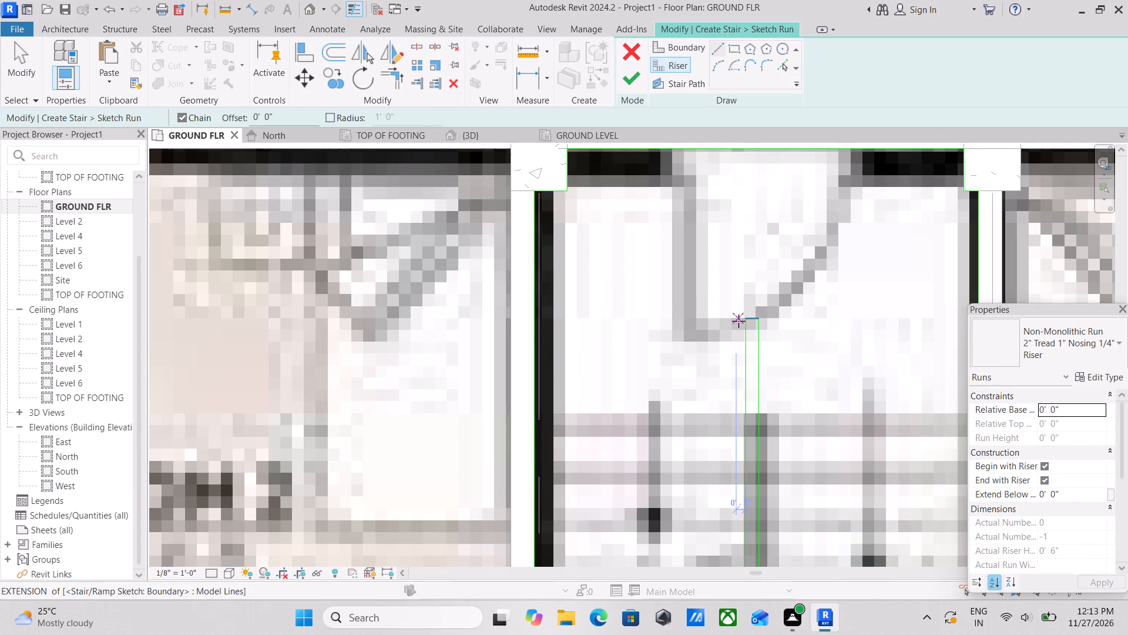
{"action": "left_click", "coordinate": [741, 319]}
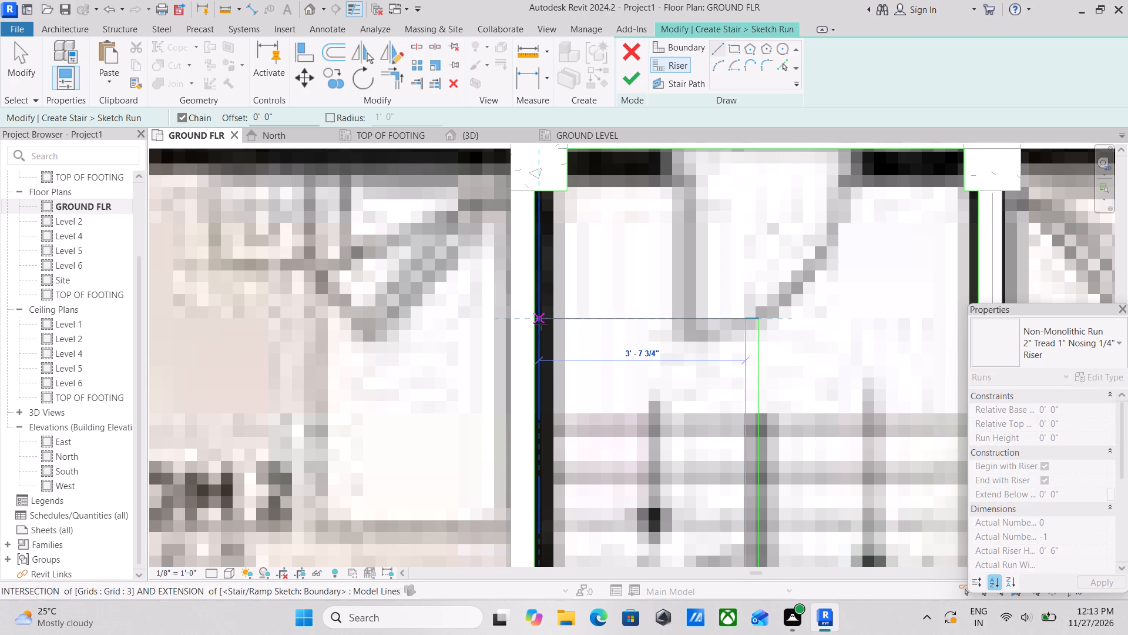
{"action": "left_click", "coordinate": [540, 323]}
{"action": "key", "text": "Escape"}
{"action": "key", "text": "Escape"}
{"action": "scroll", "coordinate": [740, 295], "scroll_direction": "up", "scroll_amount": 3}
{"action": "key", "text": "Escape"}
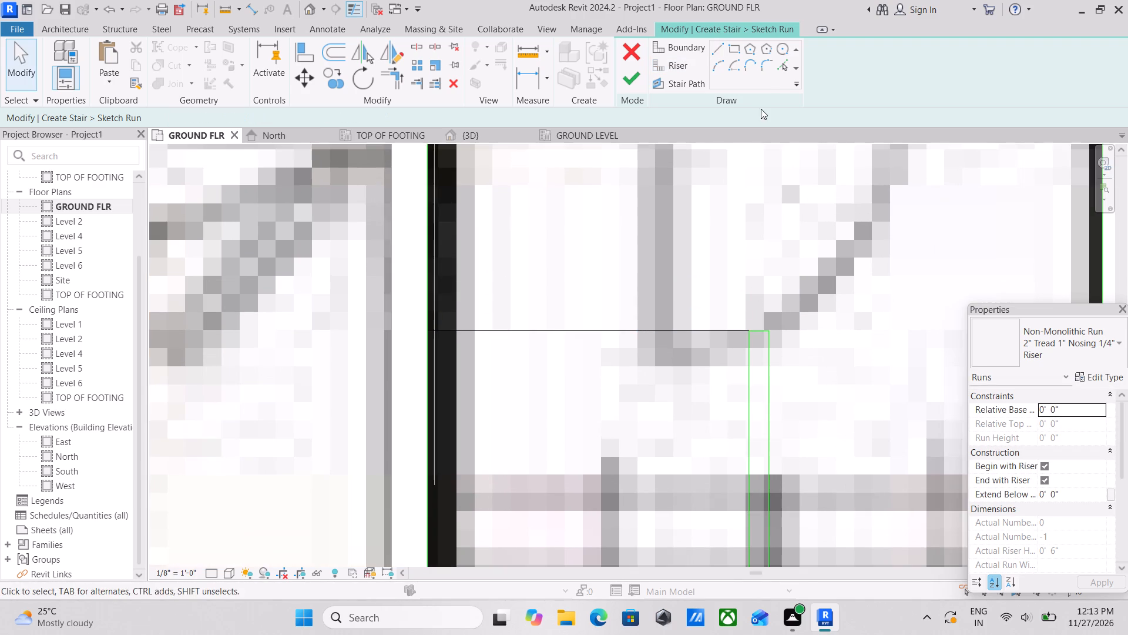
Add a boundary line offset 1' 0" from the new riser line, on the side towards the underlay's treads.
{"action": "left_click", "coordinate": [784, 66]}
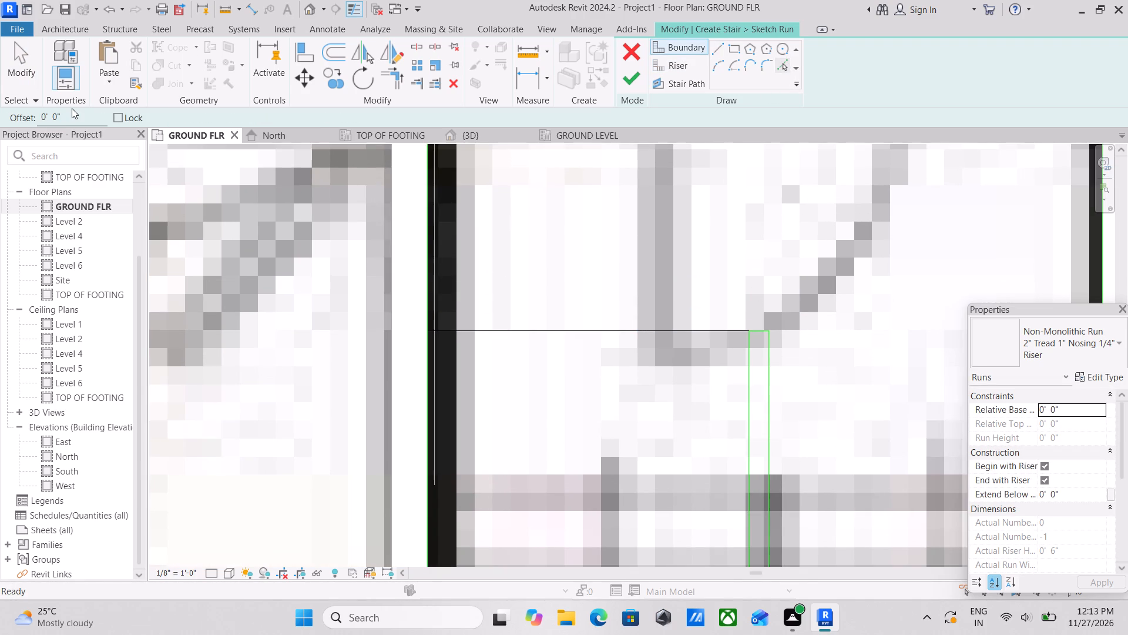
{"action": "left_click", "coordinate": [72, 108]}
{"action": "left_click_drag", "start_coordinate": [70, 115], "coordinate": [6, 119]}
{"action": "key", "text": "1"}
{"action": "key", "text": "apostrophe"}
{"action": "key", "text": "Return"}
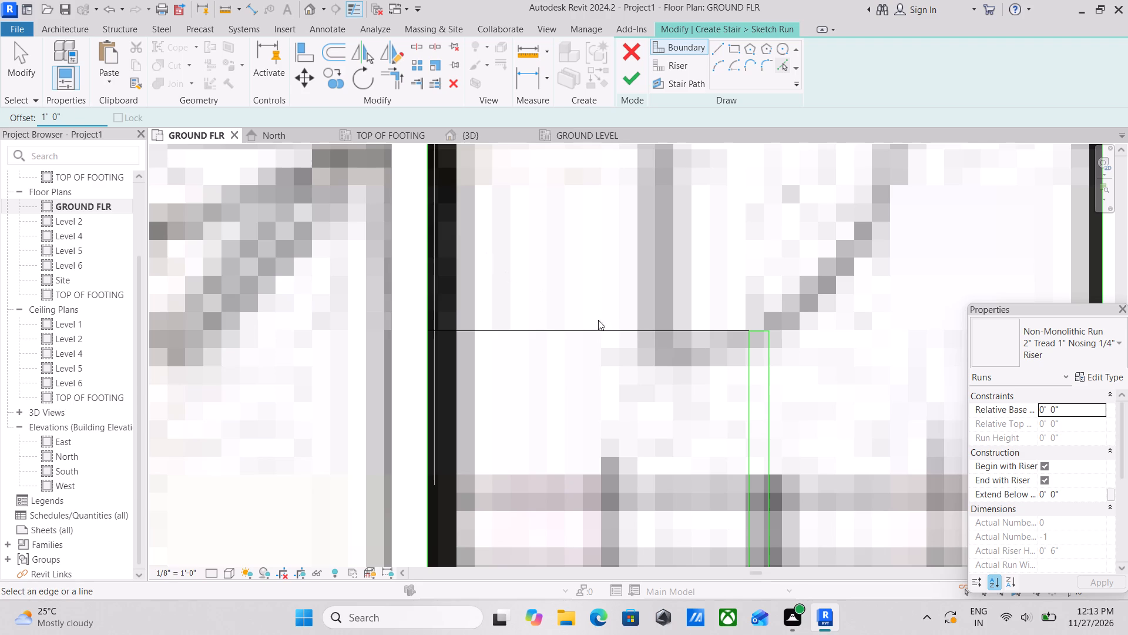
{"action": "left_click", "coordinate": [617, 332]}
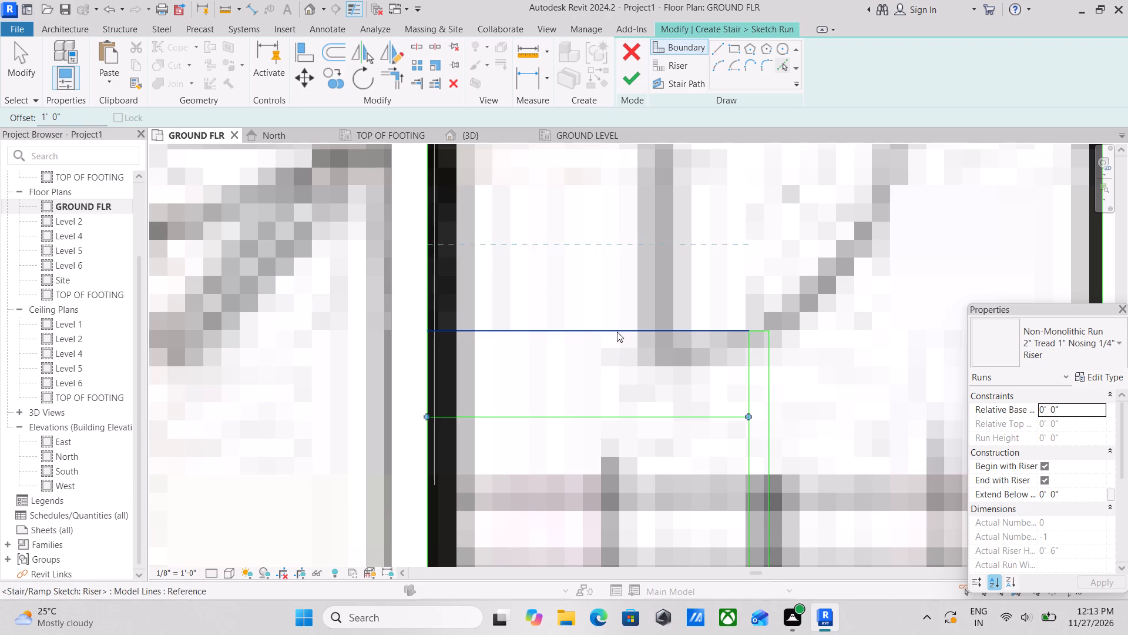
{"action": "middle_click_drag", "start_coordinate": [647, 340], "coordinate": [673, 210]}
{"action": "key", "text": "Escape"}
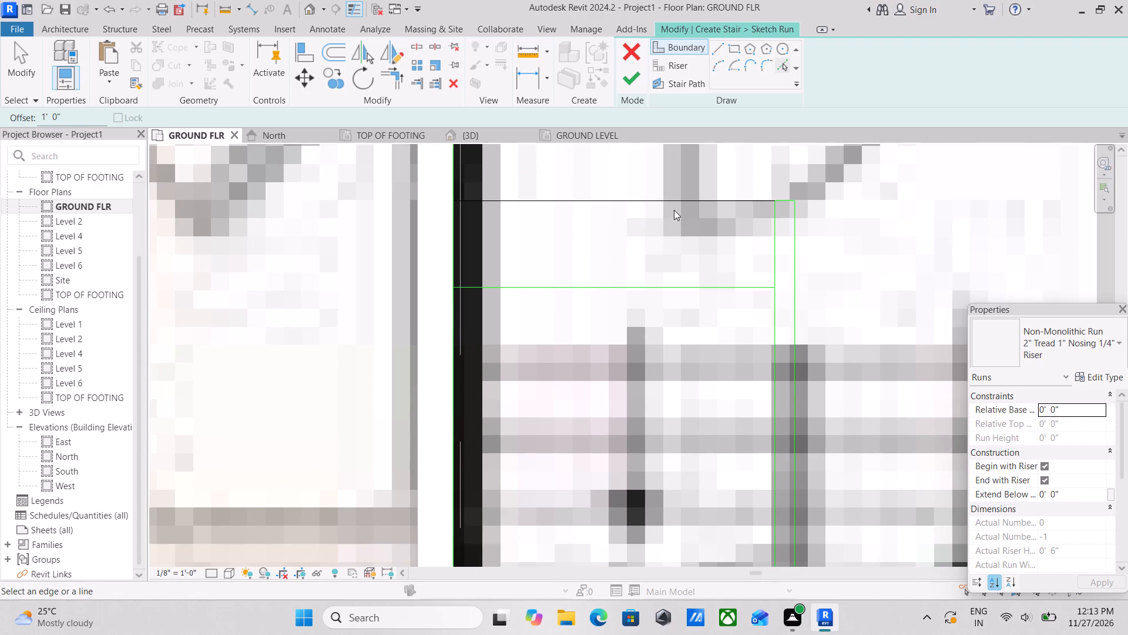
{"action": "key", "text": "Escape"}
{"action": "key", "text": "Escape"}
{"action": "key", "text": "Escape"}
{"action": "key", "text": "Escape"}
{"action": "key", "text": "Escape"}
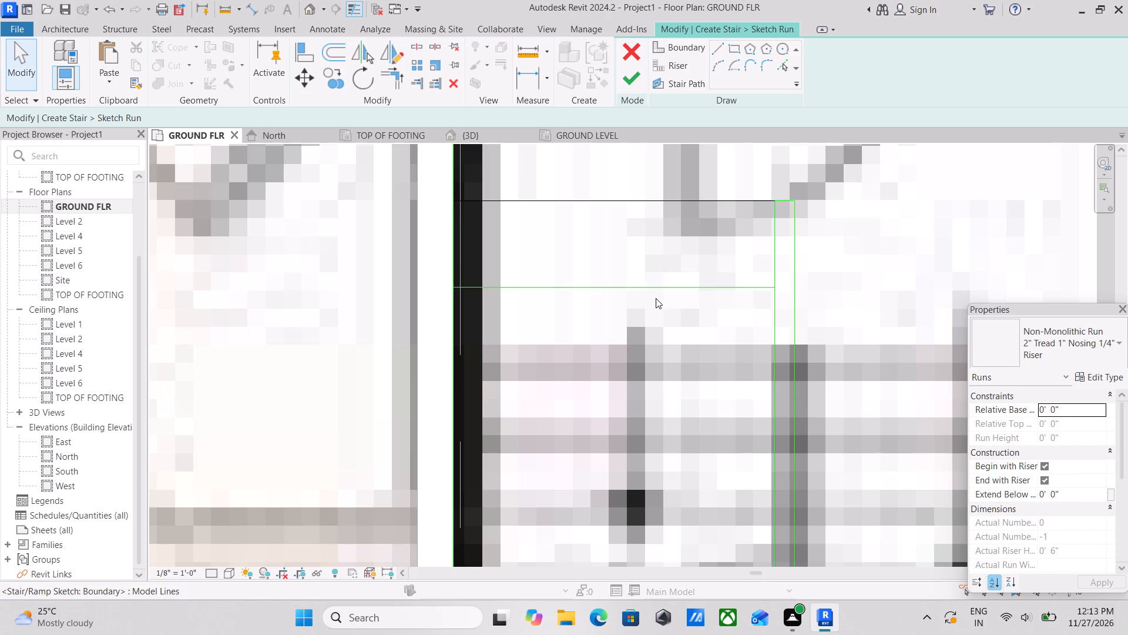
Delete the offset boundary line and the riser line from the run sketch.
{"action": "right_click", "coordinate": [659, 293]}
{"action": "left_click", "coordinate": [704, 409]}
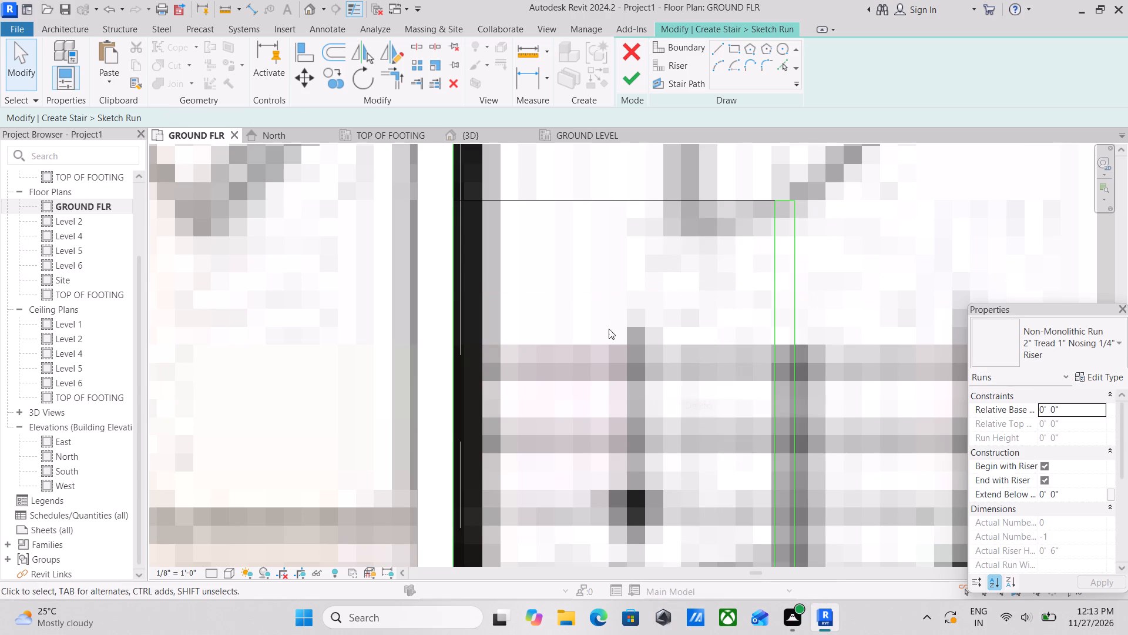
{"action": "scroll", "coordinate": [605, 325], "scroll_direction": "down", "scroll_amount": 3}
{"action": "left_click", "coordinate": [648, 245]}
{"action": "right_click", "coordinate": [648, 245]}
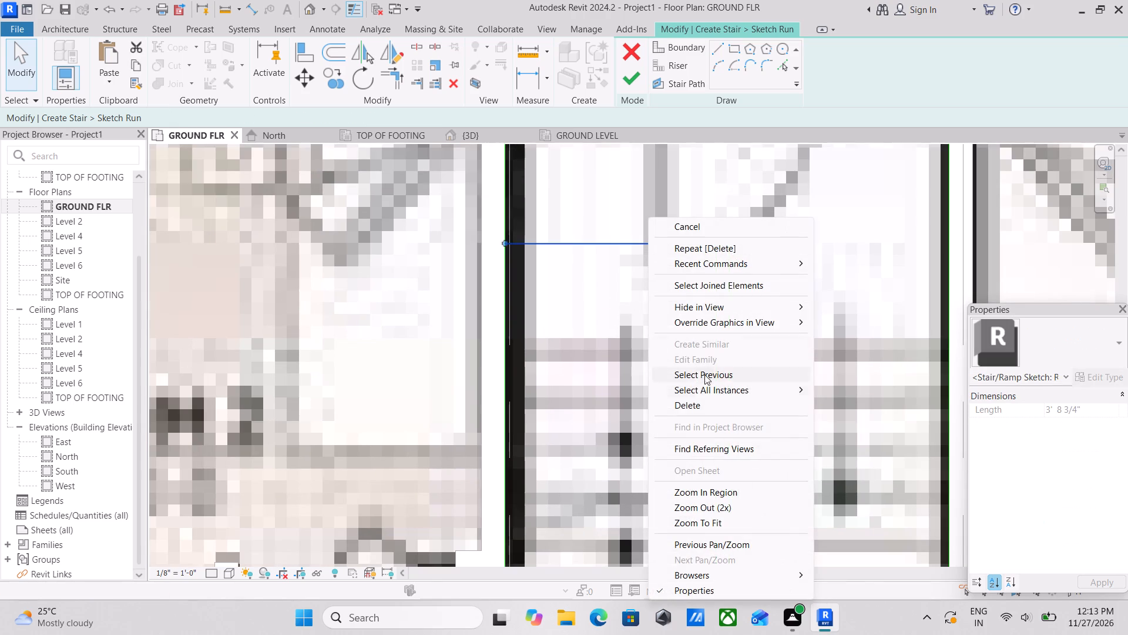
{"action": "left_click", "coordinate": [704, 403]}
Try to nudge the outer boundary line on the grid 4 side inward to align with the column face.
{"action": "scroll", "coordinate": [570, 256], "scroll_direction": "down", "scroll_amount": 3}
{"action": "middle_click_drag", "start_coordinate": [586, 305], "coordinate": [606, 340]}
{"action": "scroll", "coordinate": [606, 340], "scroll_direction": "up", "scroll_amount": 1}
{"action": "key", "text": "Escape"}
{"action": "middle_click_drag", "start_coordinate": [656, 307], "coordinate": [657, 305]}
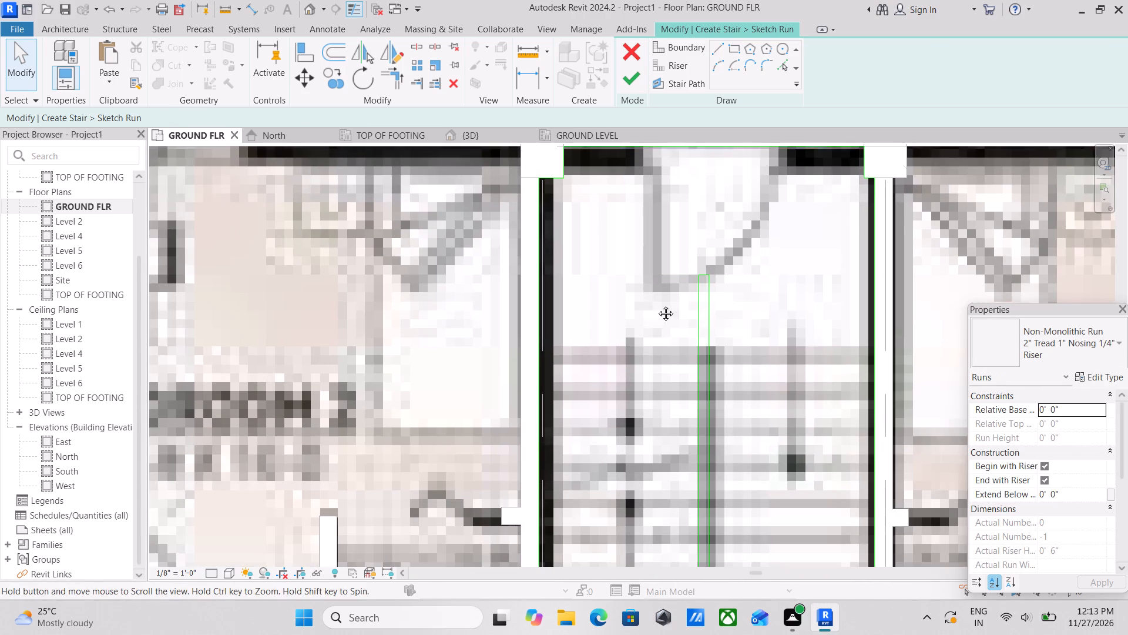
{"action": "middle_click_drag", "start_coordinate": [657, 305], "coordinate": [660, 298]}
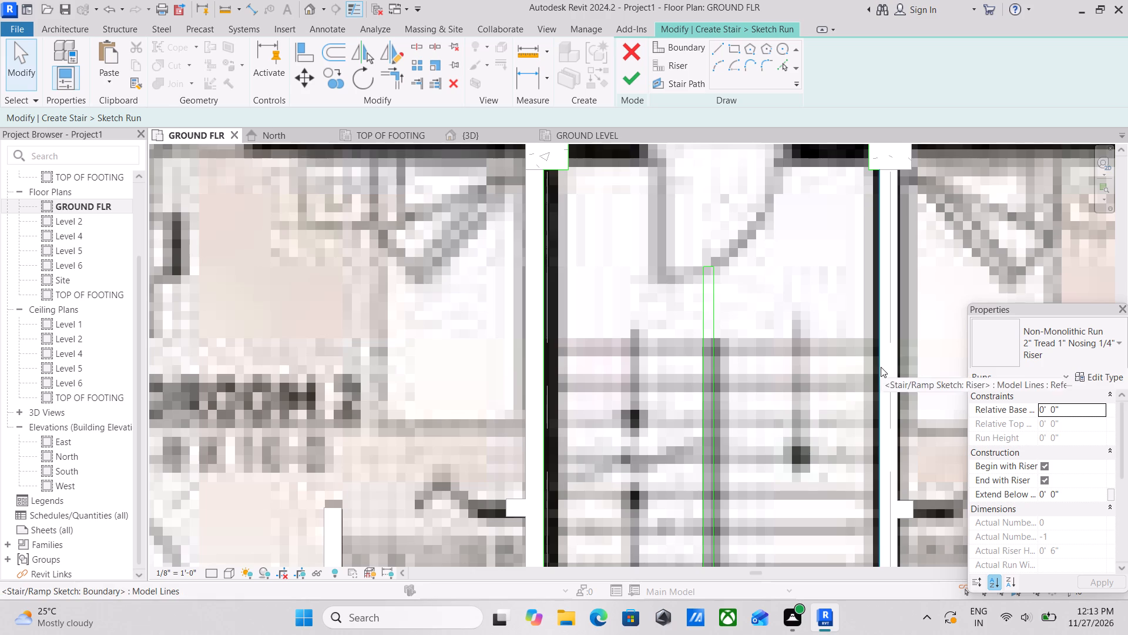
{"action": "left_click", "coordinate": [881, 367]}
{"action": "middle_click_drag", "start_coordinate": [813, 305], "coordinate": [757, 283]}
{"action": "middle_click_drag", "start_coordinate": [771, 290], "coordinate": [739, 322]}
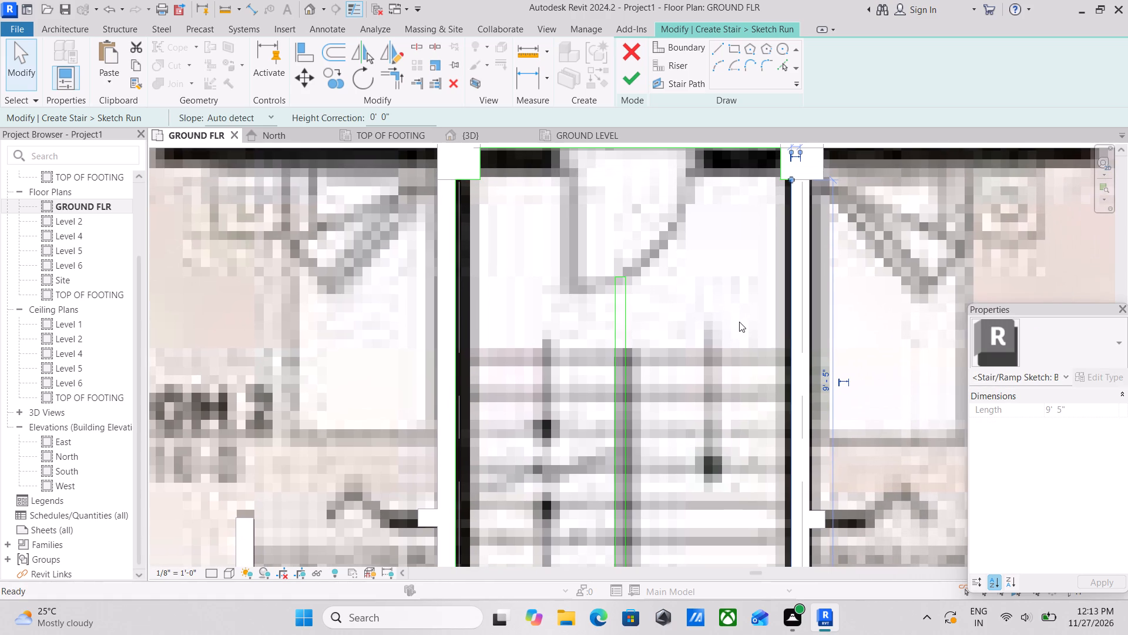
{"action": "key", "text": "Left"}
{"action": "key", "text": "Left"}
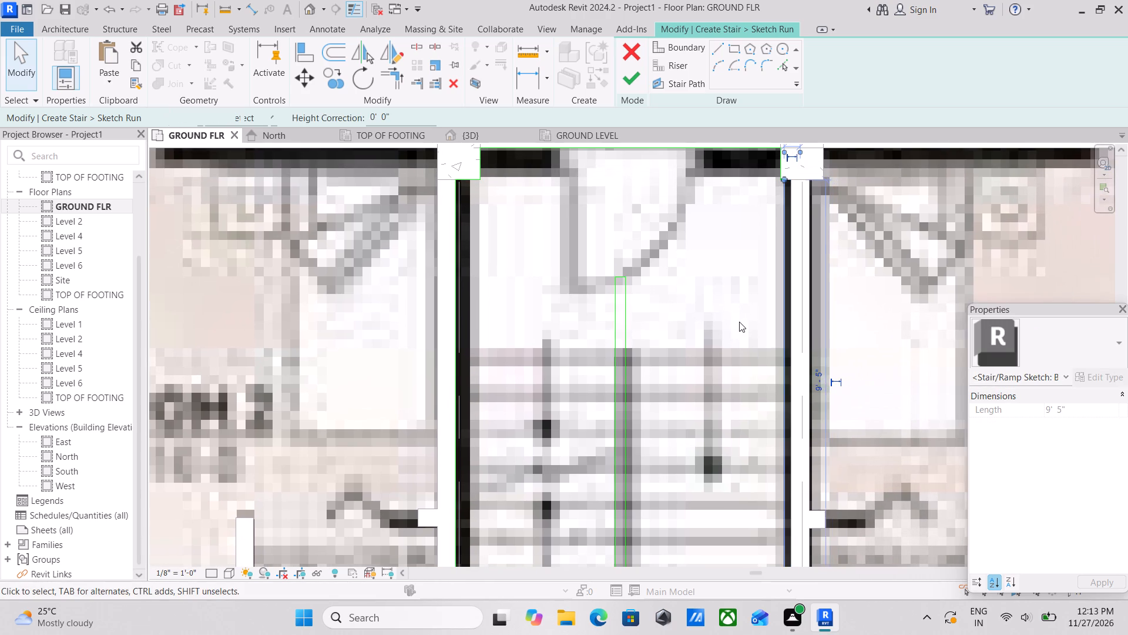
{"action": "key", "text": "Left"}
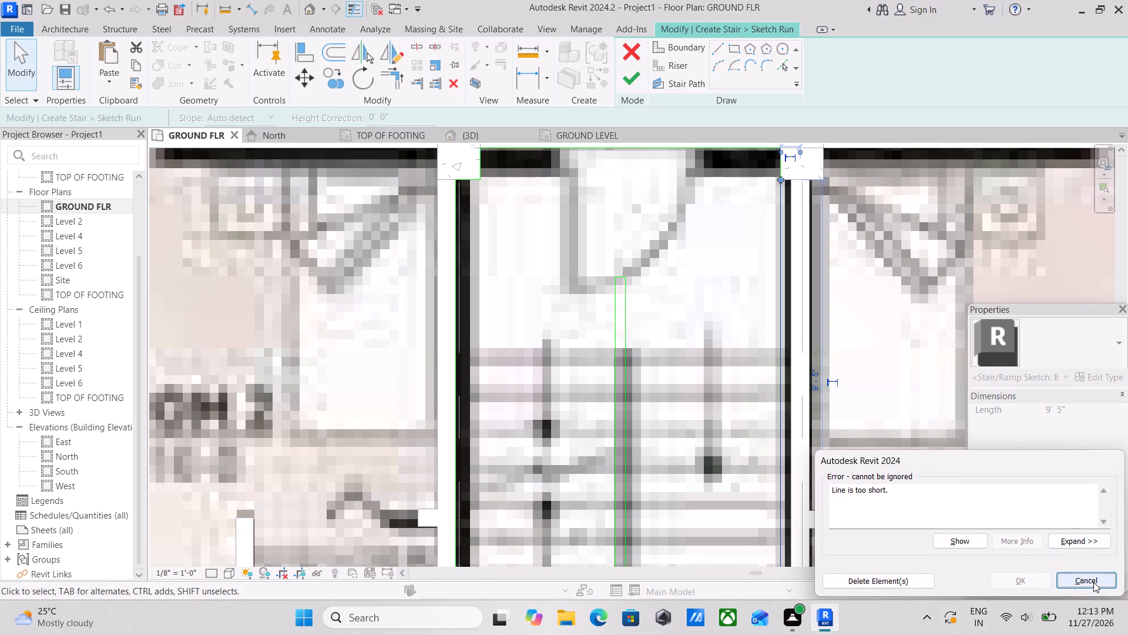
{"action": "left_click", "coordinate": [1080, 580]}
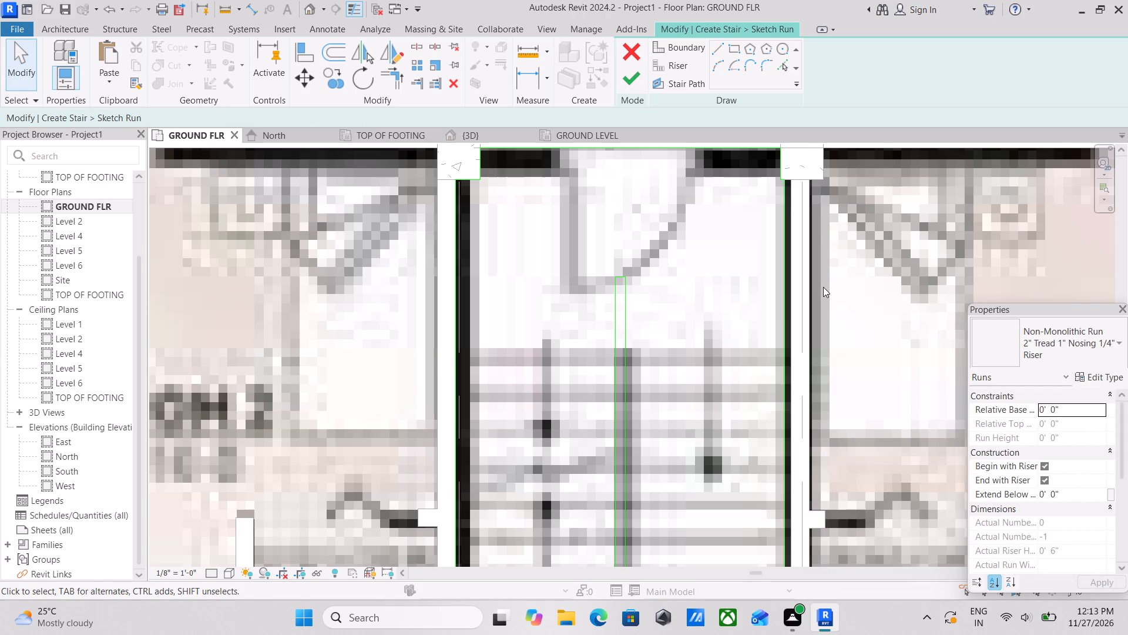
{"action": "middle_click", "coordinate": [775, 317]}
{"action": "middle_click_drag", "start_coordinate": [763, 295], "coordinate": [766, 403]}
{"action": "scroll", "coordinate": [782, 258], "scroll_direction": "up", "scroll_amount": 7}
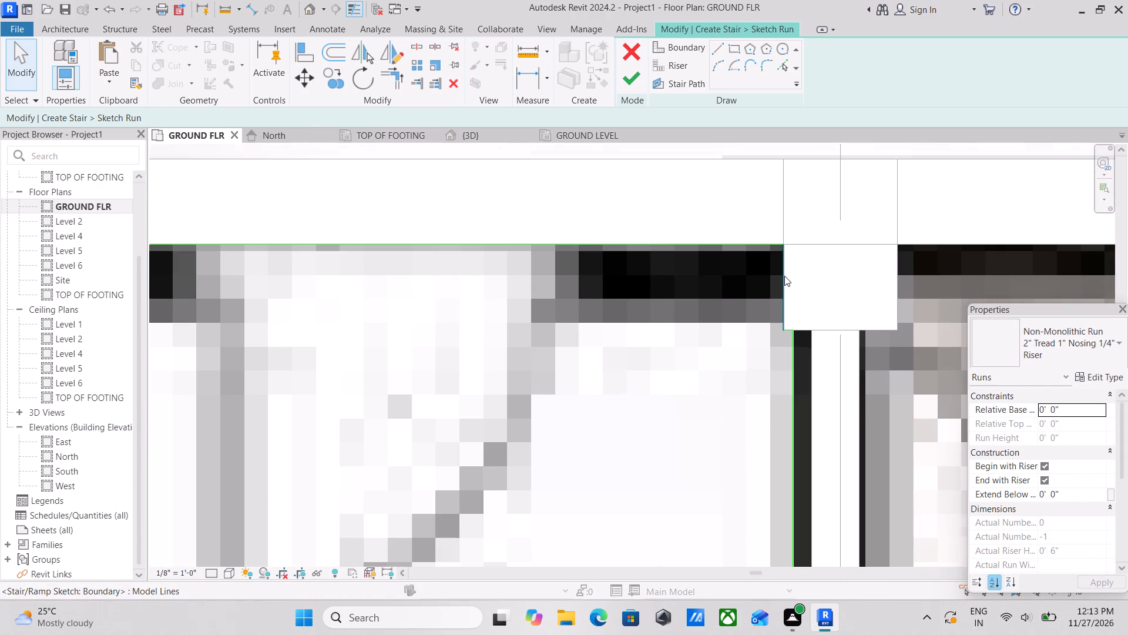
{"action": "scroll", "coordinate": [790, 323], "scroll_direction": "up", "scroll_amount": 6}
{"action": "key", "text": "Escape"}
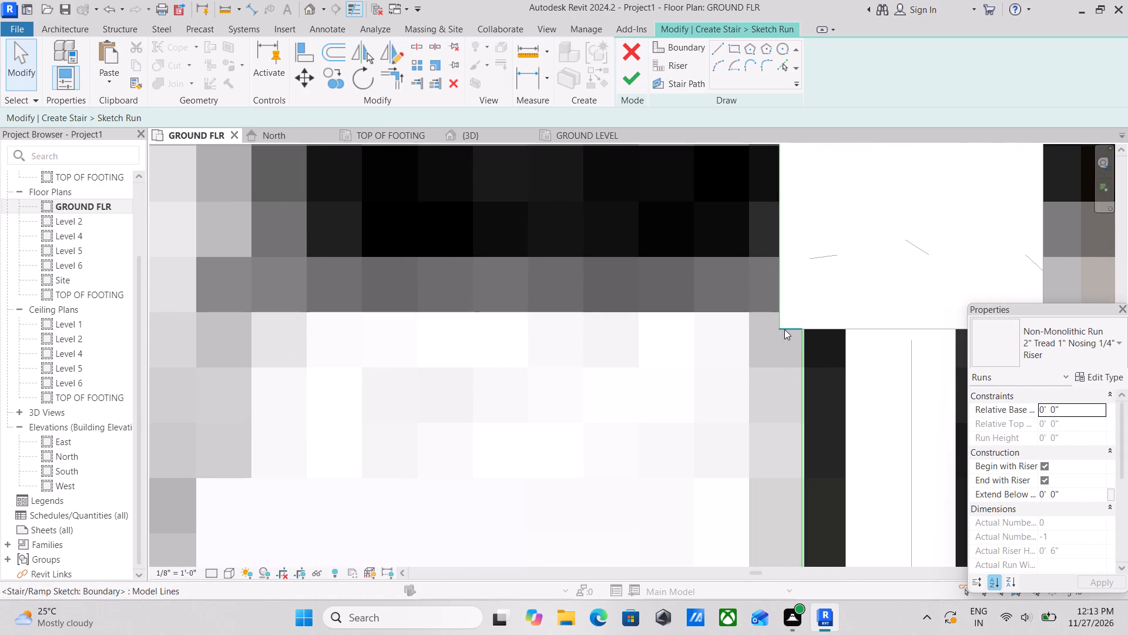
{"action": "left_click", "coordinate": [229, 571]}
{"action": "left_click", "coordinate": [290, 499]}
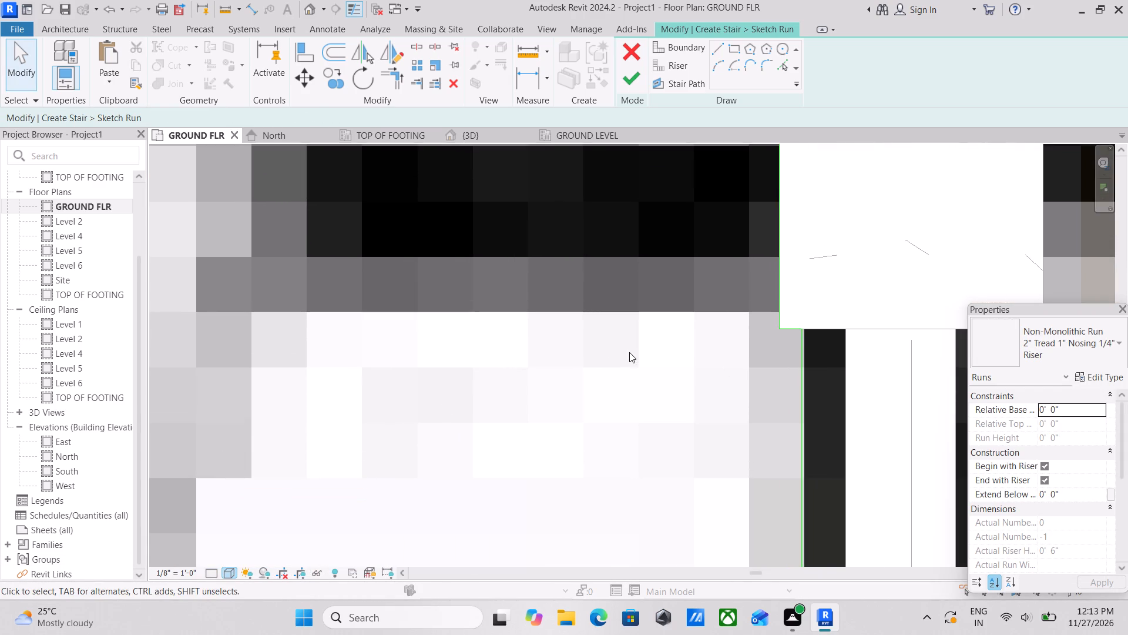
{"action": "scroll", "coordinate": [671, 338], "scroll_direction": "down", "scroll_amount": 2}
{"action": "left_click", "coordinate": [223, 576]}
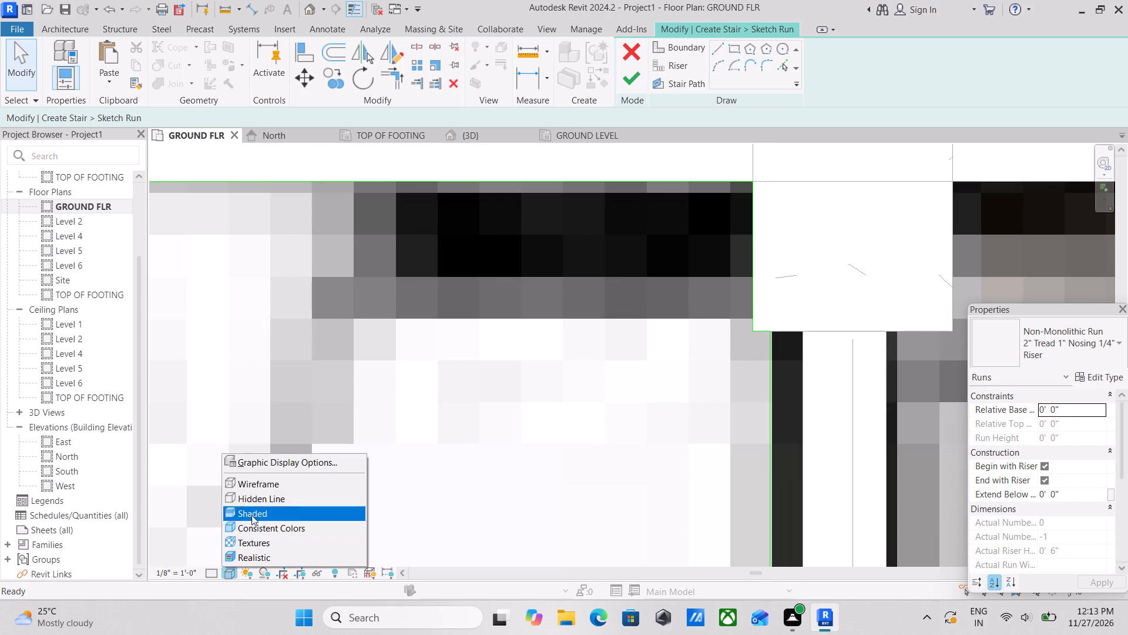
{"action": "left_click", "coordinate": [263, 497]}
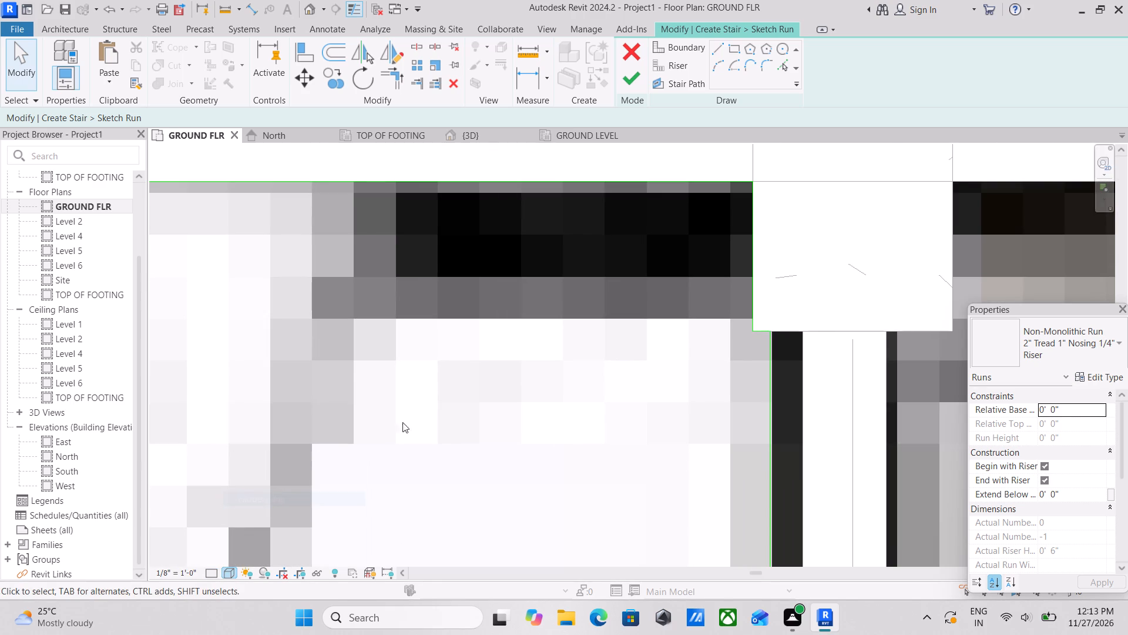
Discard the stair run sketch.
{"action": "scroll", "coordinate": [491, 378], "scroll_direction": "down", "scroll_amount": 20}
{"action": "middle_click_drag", "start_coordinate": [451, 428], "coordinate": [390, 484]}
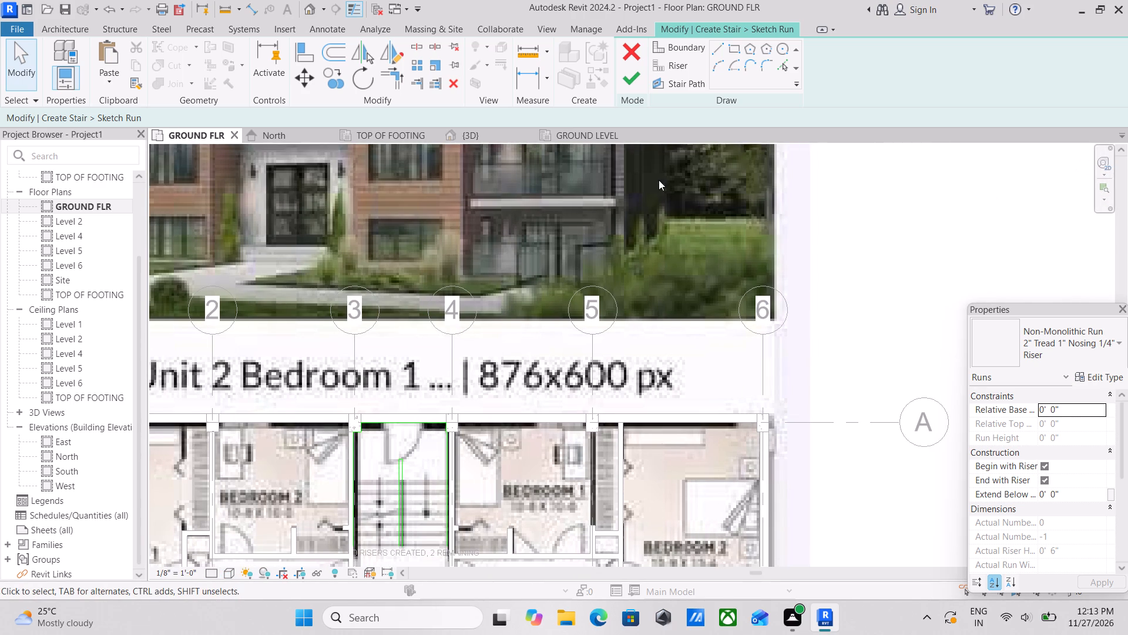
{"action": "left_click", "coordinate": [804, 210]}
{"action": "scroll", "coordinate": [726, 258], "scroll_direction": "up", "scroll_amount": 2}
{"action": "left_click", "coordinate": [633, 44]}
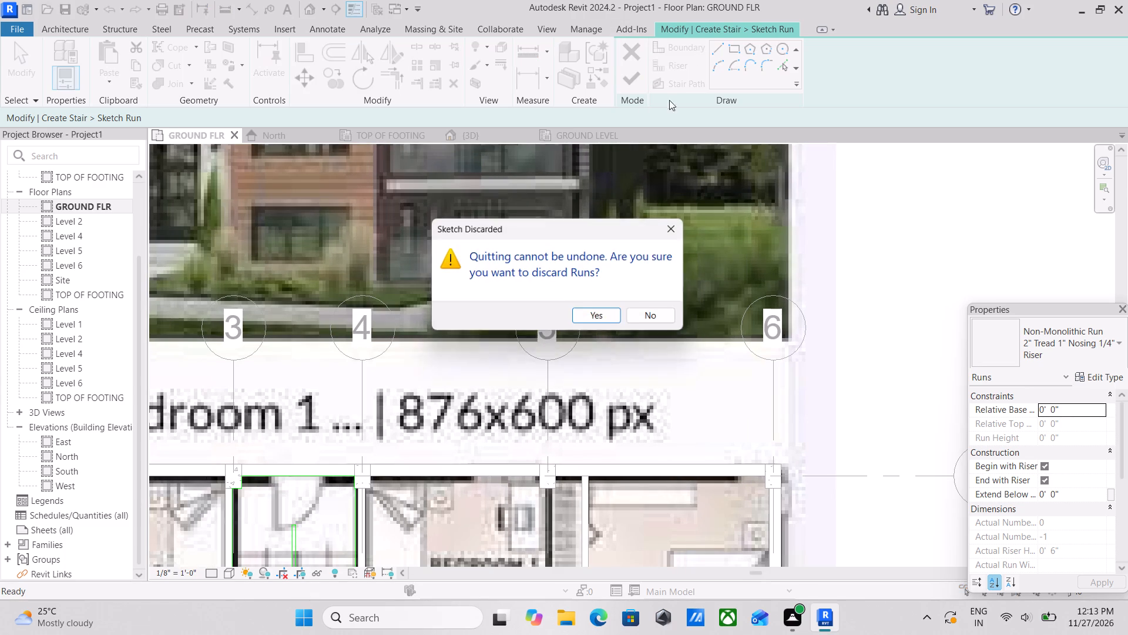
{"action": "left_click", "coordinate": [585, 315]}
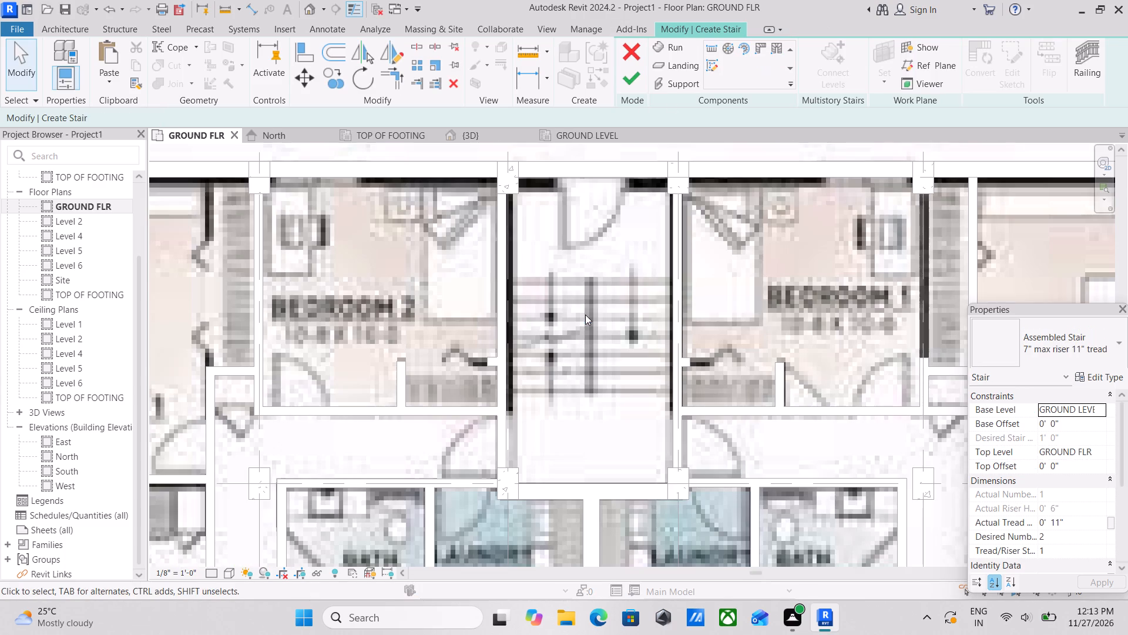
Undo back out of the unfinished stair creation.
{"action": "scroll", "coordinate": [585, 315], "scroll_direction": "down", "scroll_amount": 2}
{"action": "scroll", "coordinate": [636, 280], "scroll_direction": "up", "scroll_amount": 2}
{"action": "scroll", "coordinate": [570, 207], "scroll_direction": "up", "scroll_amount": 6}
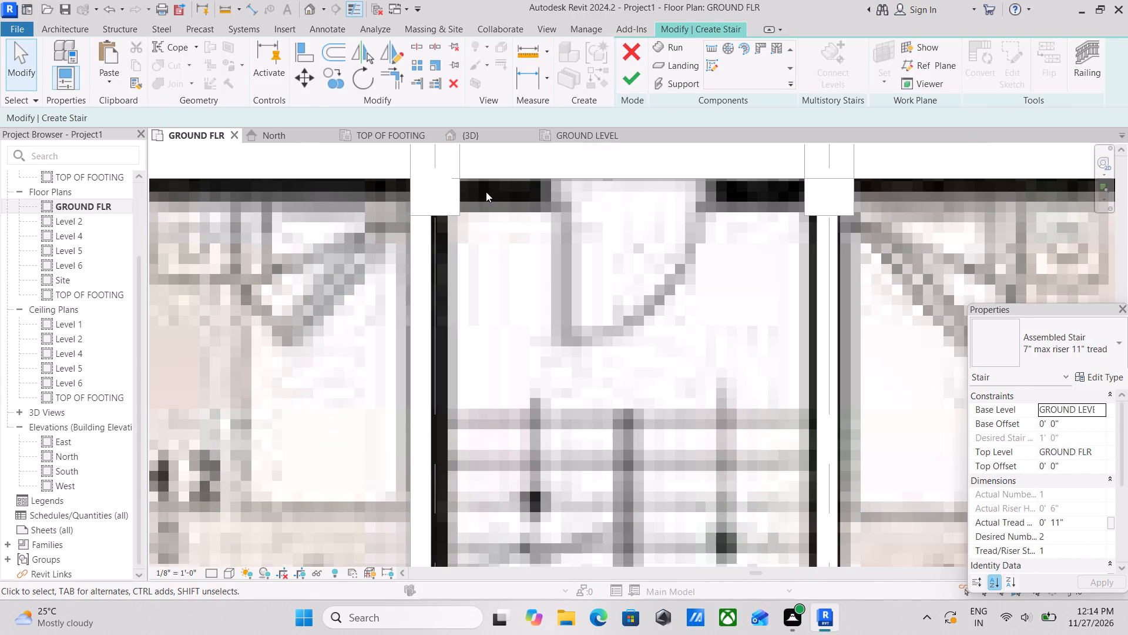
{"action": "scroll", "coordinate": [526, 289], "scroll_direction": "down", "scroll_amount": 2}
{"action": "middle_click_drag", "start_coordinate": [527, 290], "coordinate": [481, 290]}
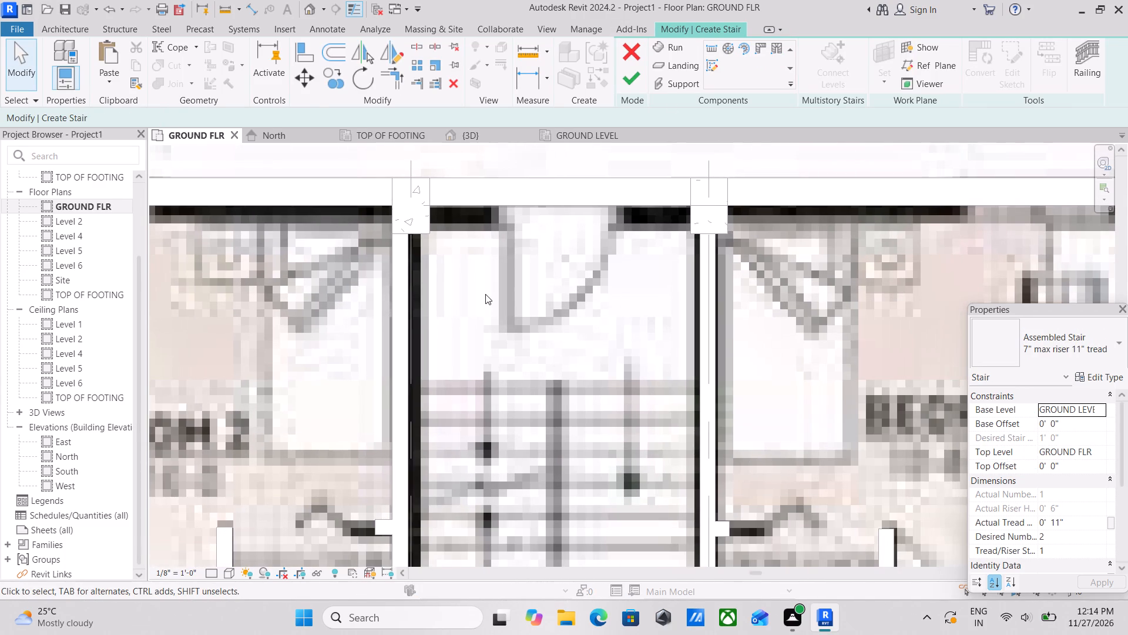
{"action": "key", "text": "ctrl+z"}
{"action": "key", "text": "ctrl+z"}
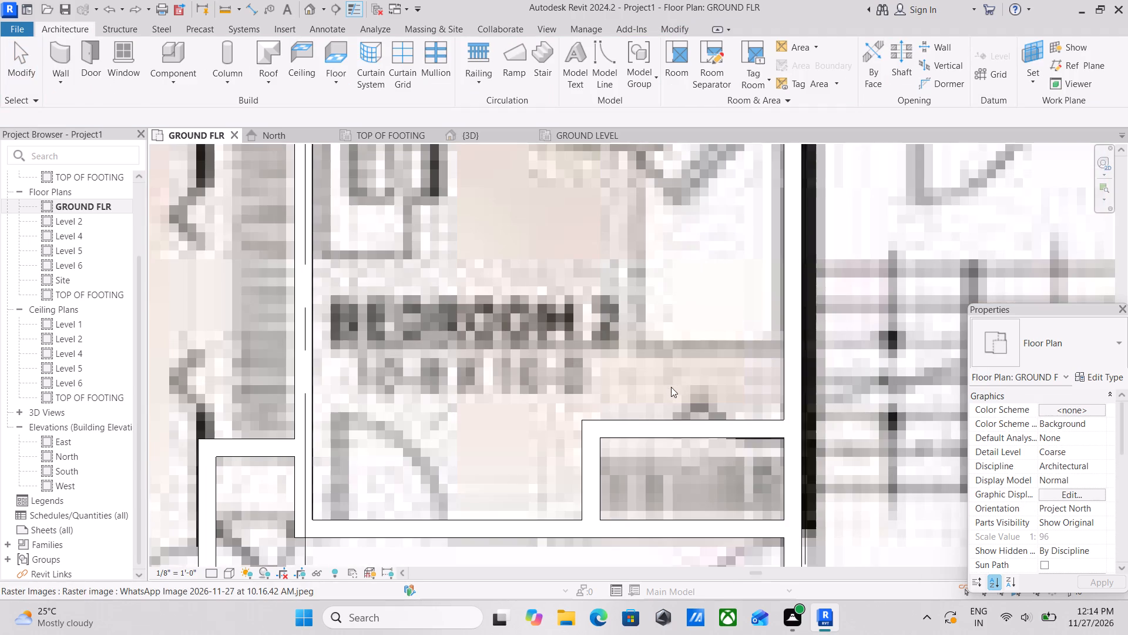
Temporarily hide the underlay plan image in the ground floor plan.
{"action": "middle_click_drag", "start_coordinate": [731, 338], "coordinate": [640, 503]}
{"action": "scroll", "coordinate": [667, 409], "scroll_direction": "down", "scroll_amount": 7}
{"action": "middle_click_drag", "start_coordinate": [787, 327], "coordinate": [618, 266]}
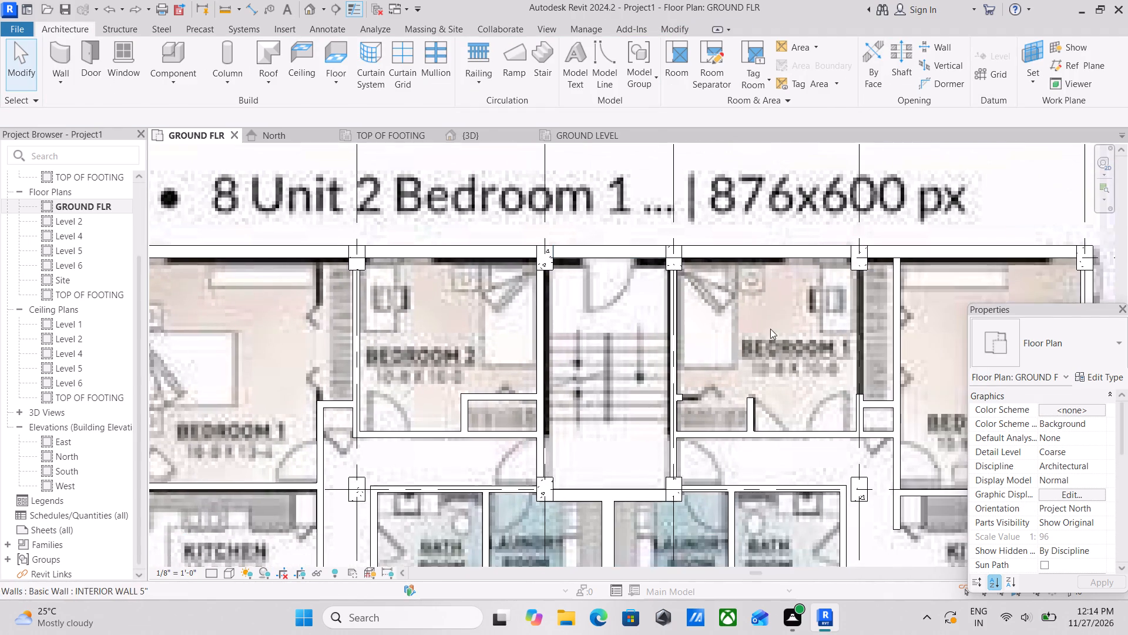
{"action": "scroll", "coordinate": [780, 329], "scroll_direction": "down", "scroll_amount": 1}
{"action": "middle_click_drag", "start_coordinate": [780, 329], "coordinate": [570, 290]}
{"action": "scroll", "coordinate": [384, 268], "scroll_direction": "up", "scroll_amount": 1}
{"action": "middle_click_drag", "start_coordinate": [384, 268], "coordinate": [425, 314]}
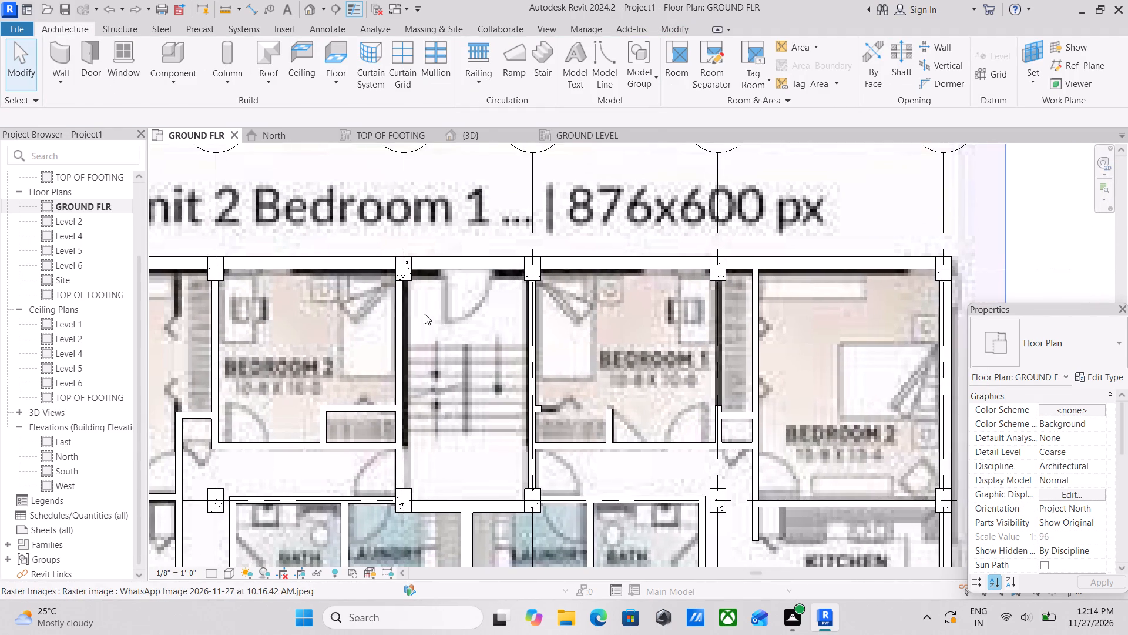
{"action": "scroll", "coordinate": [432, 312], "scroll_direction": "down", "scroll_amount": 2}
{"action": "middle_click_drag", "start_coordinate": [437, 319], "coordinate": [455, 356]}
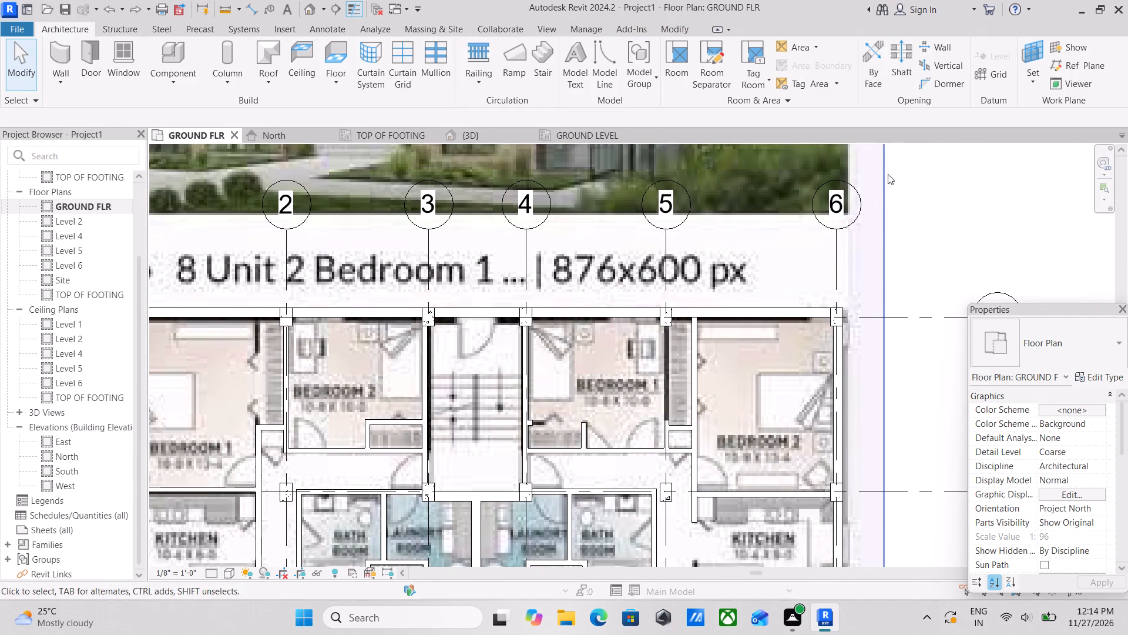
{"action": "left_click", "coordinate": [874, 179]}
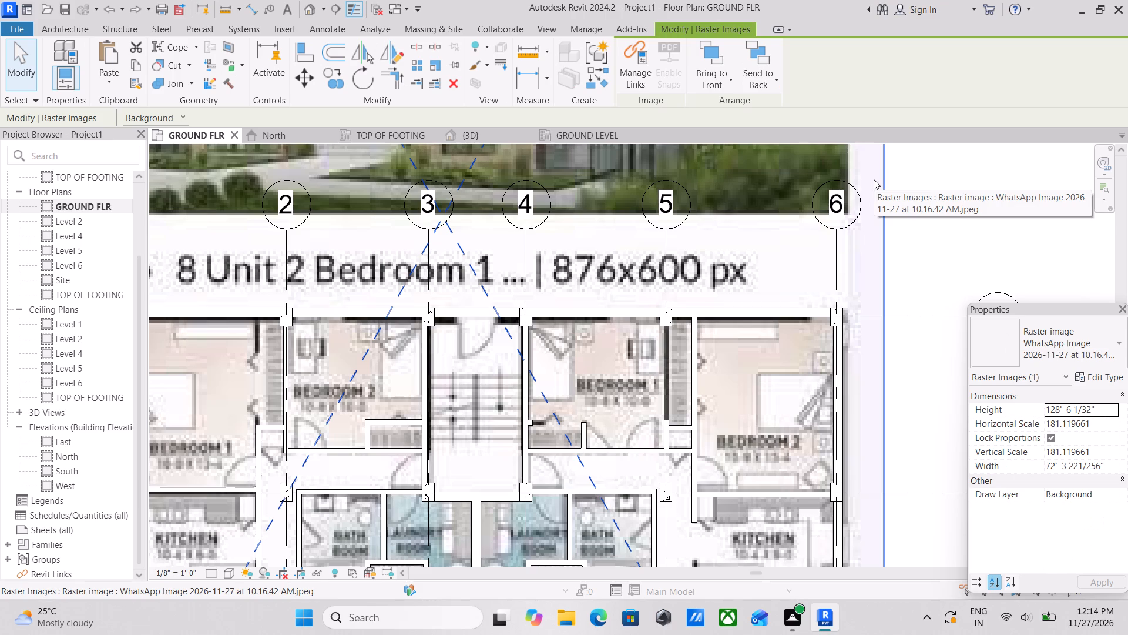
{"action": "type", "text": "HH"}
{"action": "scroll", "coordinate": [382, 353], "scroll_direction": "up", "scroll_amount": 1}
{"action": "middle_click_drag", "start_coordinate": [382, 353], "coordinate": [431, 310]}
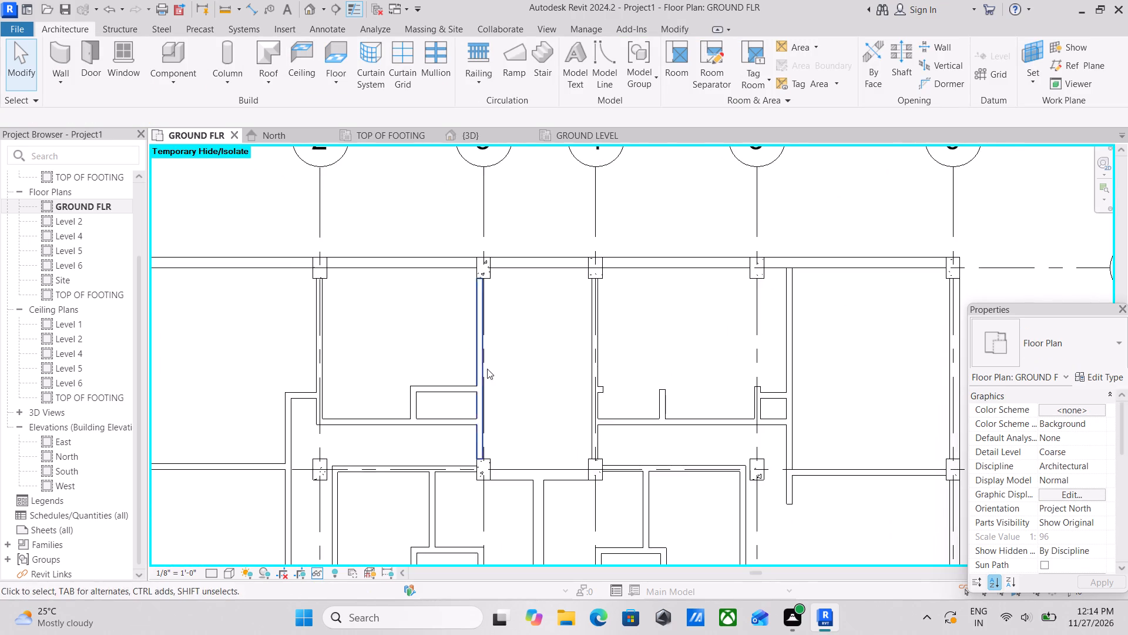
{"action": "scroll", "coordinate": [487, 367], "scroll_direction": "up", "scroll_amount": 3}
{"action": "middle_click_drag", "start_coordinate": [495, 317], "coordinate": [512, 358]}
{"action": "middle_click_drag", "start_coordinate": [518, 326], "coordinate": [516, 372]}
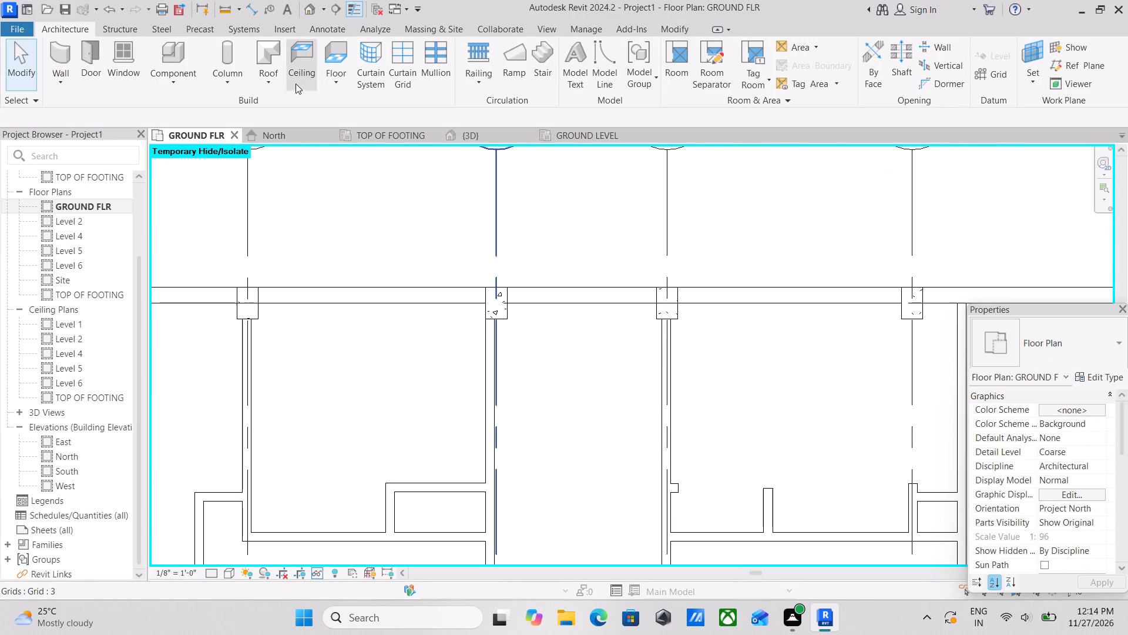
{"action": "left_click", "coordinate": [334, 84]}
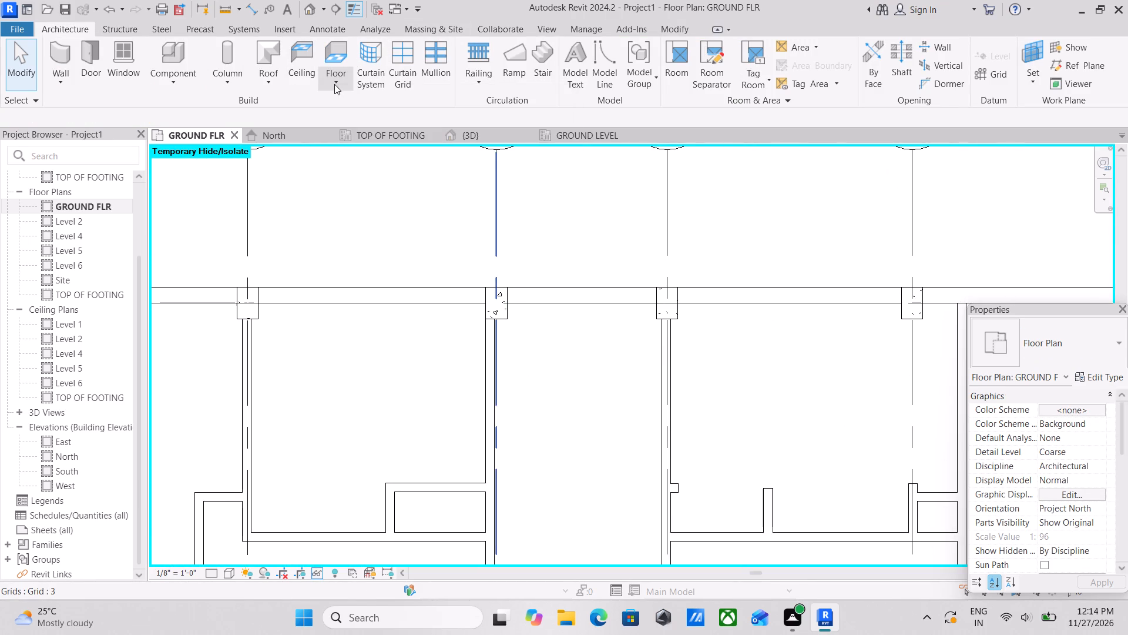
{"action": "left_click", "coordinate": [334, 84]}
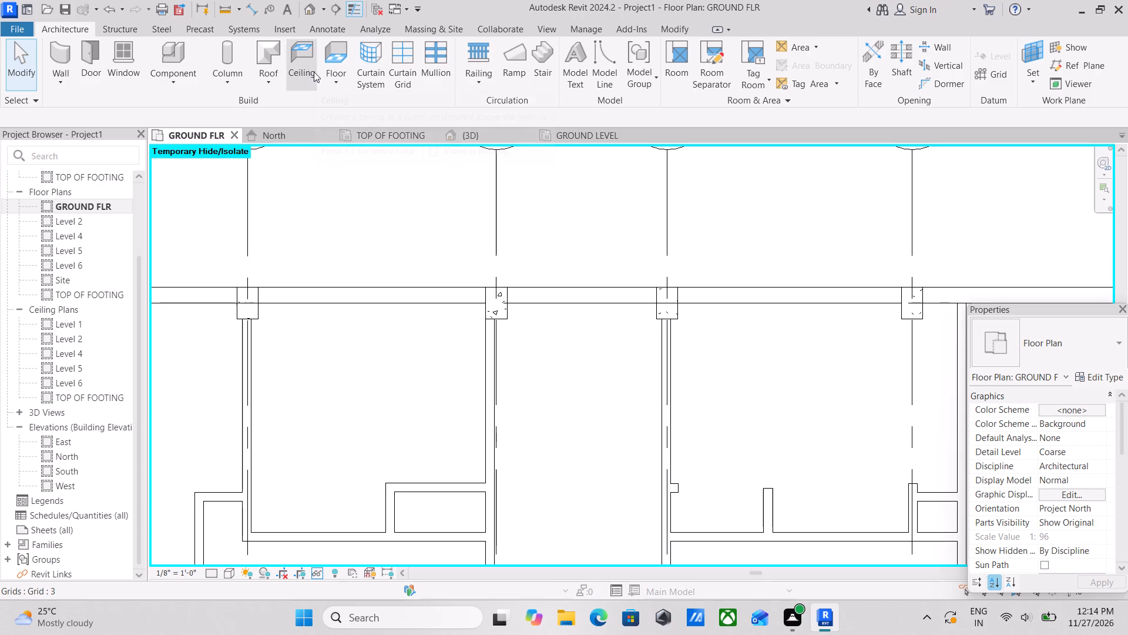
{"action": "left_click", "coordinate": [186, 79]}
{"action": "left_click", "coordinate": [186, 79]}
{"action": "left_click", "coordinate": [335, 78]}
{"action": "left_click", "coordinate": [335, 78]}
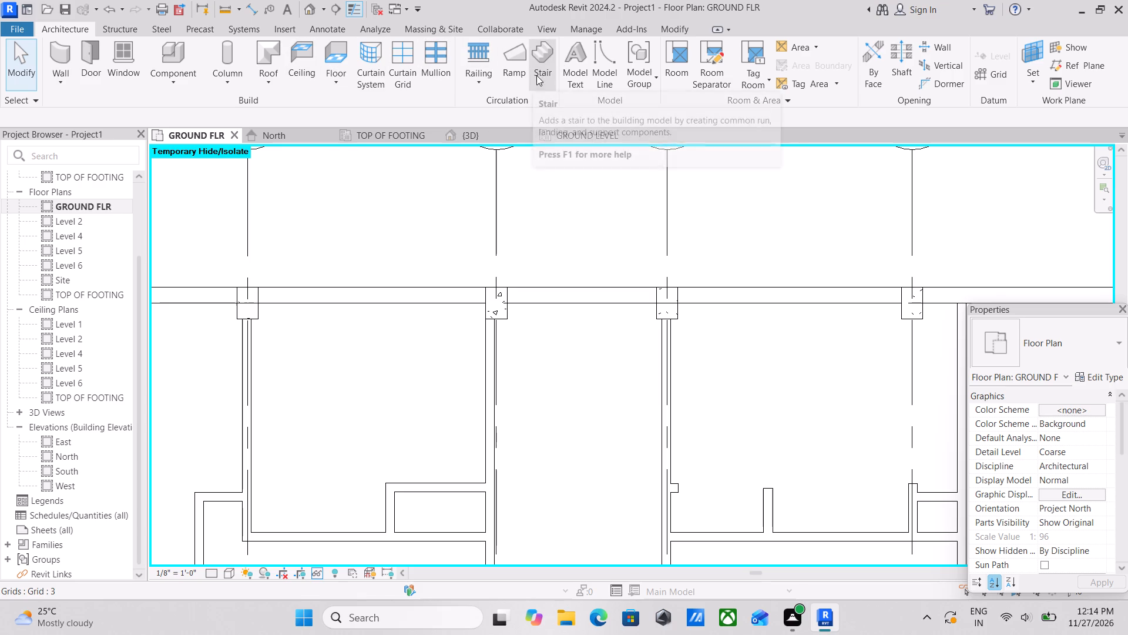
Start a stair with a sketched run and draw a boundary line about 10' 2 1/2" long along grid 3 to the column face.
{"action": "left_click", "coordinate": [536, 74]}
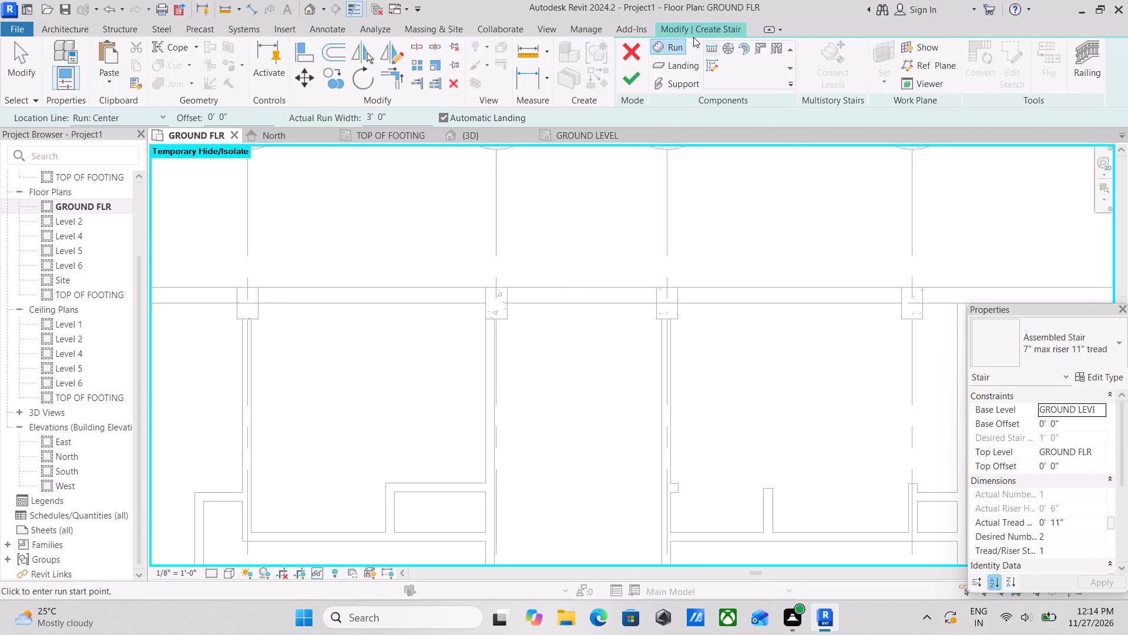
{"action": "left_click", "coordinate": [714, 71]}
{"action": "middle_click_drag", "start_coordinate": [467, 382], "coordinate": [465, 248]}
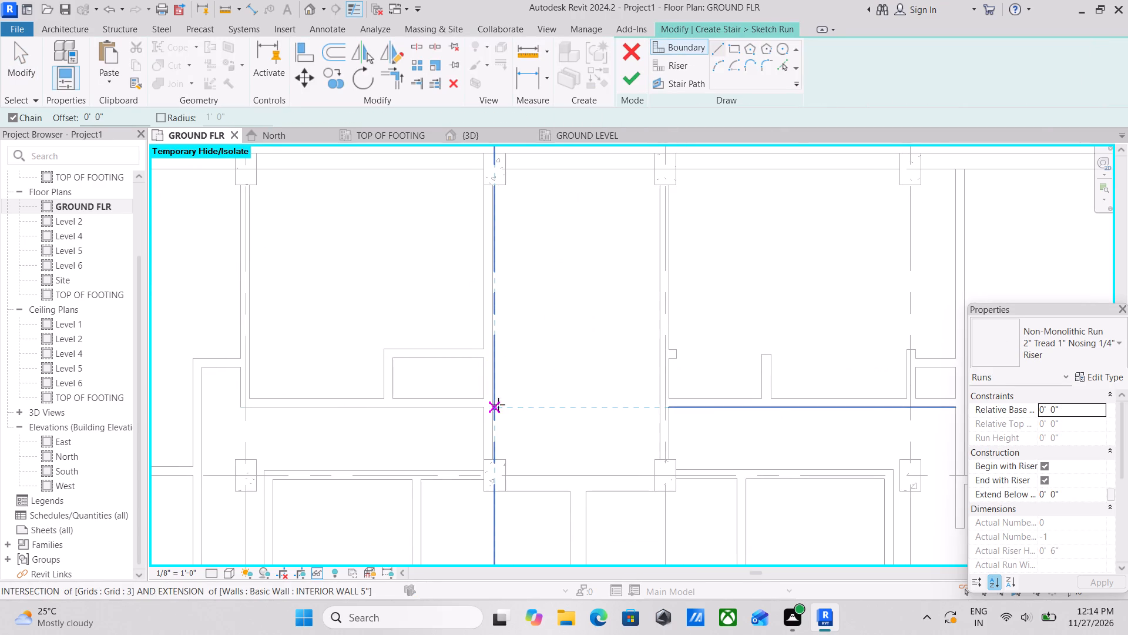
{"action": "scroll", "coordinate": [515, 257], "scroll_direction": "up", "scroll_amount": 2}
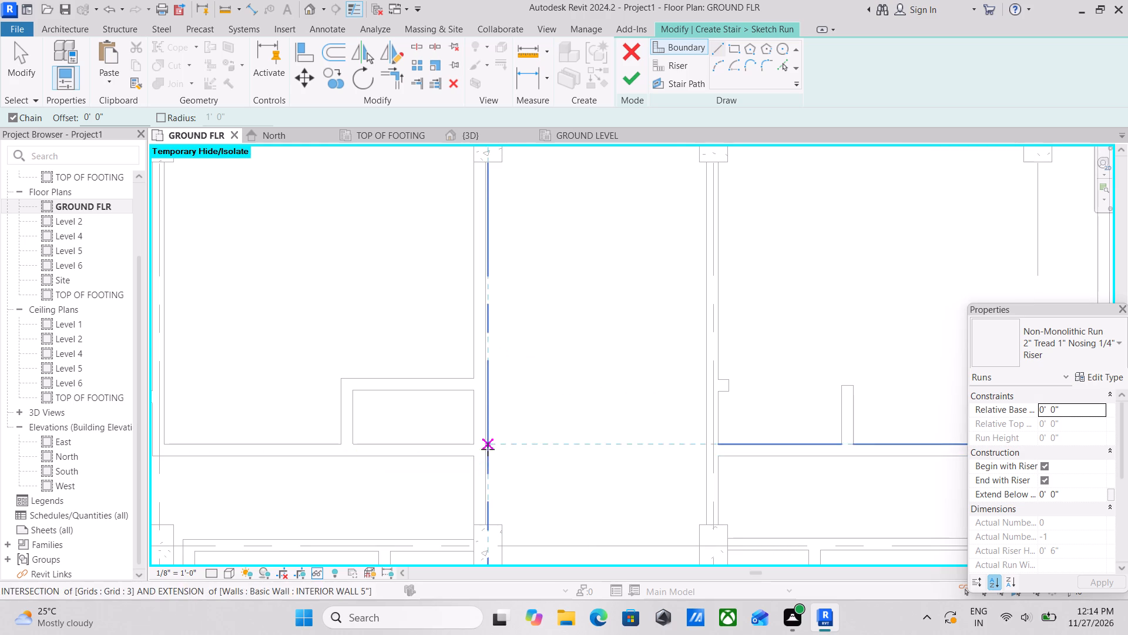
{"action": "scroll", "coordinate": [484, 447], "scroll_direction": "up", "scroll_amount": 3}
{"action": "left_click", "coordinate": [488, 452]}
{"action": "middle_click_drag", "start_coordinate": [494, 290], "coordinate": [505, 493]}
{"action": "middle_click_drag", "start_coordinate": [529, 259], "coordinate": [529, 418]}
{"action": "scroll", "coordinate": [495, 375], "scroll_direction": "up", "scroll_amount": 2}
{"action": "left_click", "coordinate": [495, 374]}
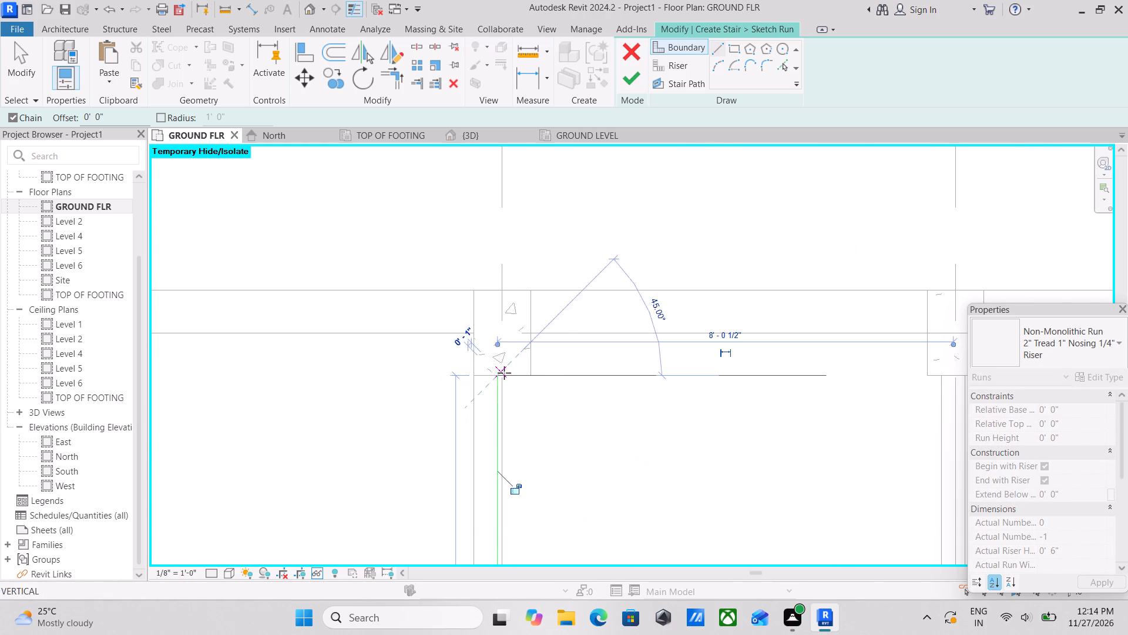
Continue the boundary around the grid 3 column, about 7' along the exterior wall's inner face, and about 9" down the grid 4 column.
{"action": "scroll", "coordinate": [525, 374], "scroll_direction": "up", "scroll_amount": 1}
{"action": "left_click", "coordinate": [526, 374]}
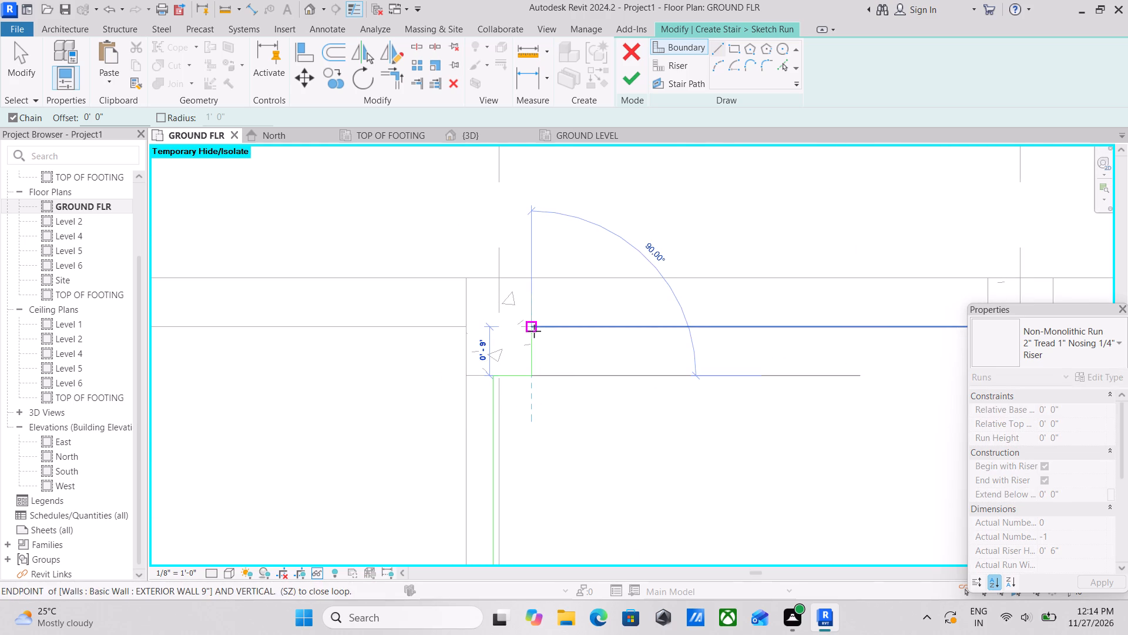
{"action": "left_click", "coordinate": [535, 330]}
{"action": "middle_click_drag", "start_coordinate": [588, 322], "coordinate": [76, 312]}
{"action": "middle_click_drag", "start_coordinate": [348, 318], "coordinate": [253, 325]}
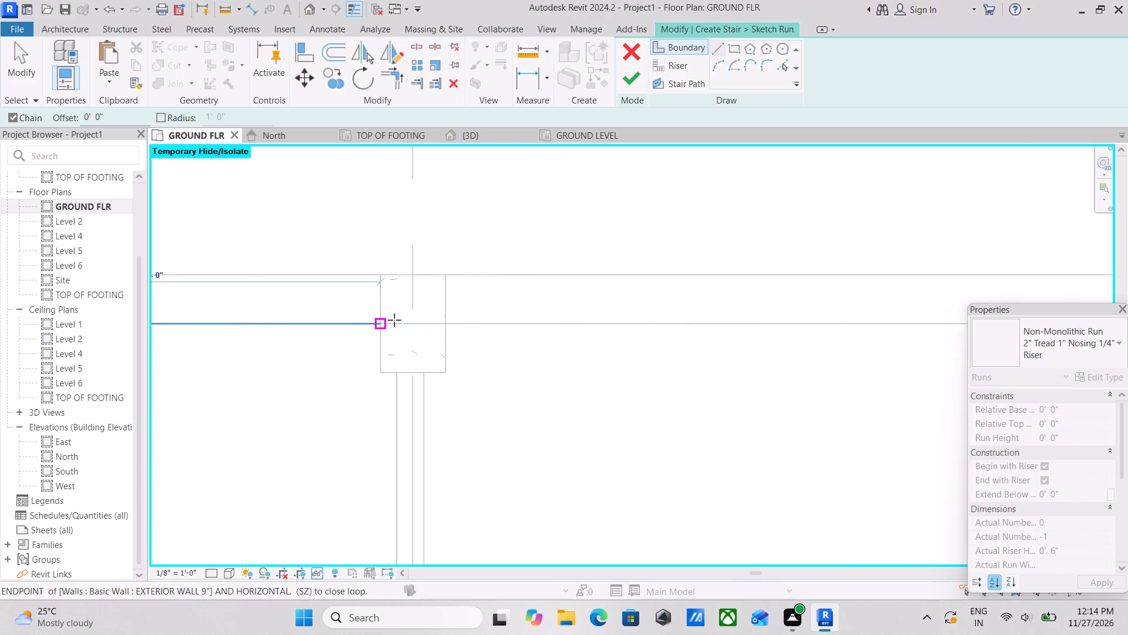
{"action": "left_click", "coordinate": [377, 323]}
{"action": "left_click", "coordinate": [379, 370]}
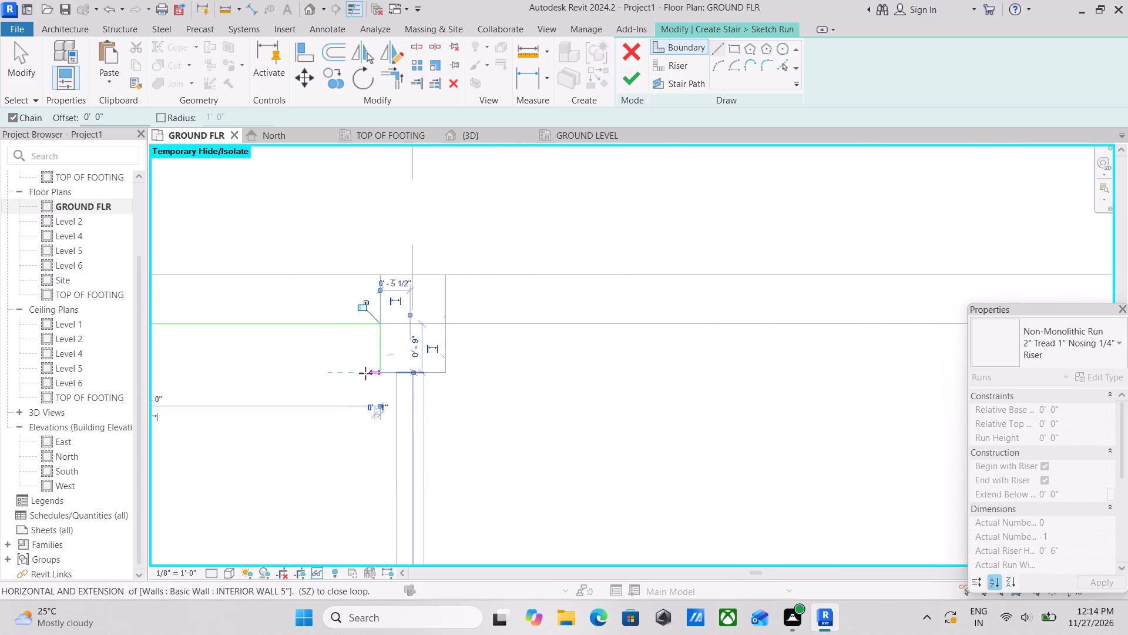
{"action": "middle_click_drag", "start_coordinate": [365, 373], "coordinate": [462, 349]}
{"action": "key", "text": "Escape"}
{"action": "key", "text": "Escape"}
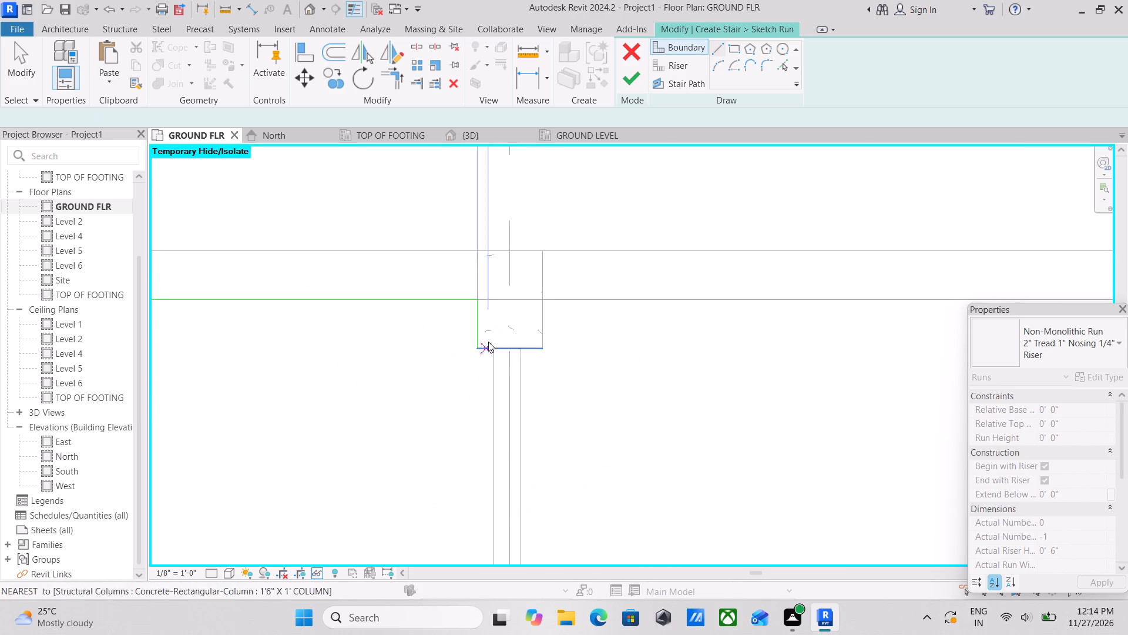
{"action": "key", "text": "Escape"}
Delete the two short boundary lines around the grid 3 column and the long boundary line along the grid 3 wall.
{"action": "left_click", "coordinate": [481, 332]}
{"action": "middle_click_drag", "start_coordinate": [467, 380], "coordinate": [515, 313]}
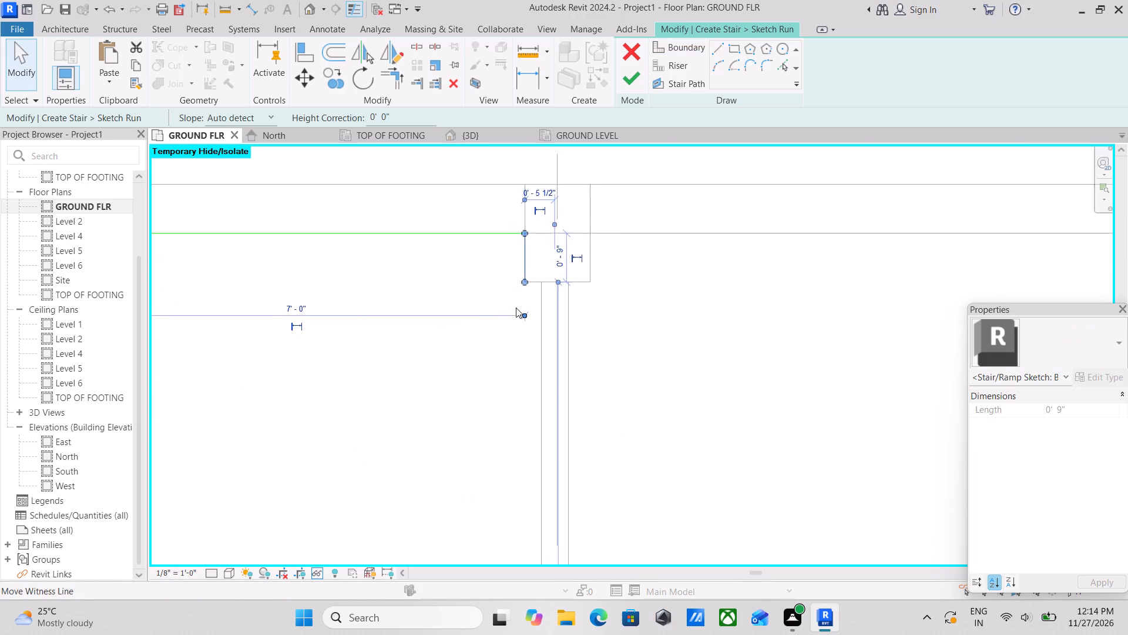
{"action": "scroll", "coordinate": [516, 301], "scroll_direction": "down", "scroll_amount": 5}
{"action": "middle_click_drag", "start_coordinate": [341, 382], "coordinate": [476, 339]}
{"action": "scroll", "coordinate": [411, 266], "scroll_direction": "up", "scroll_amount": 2}
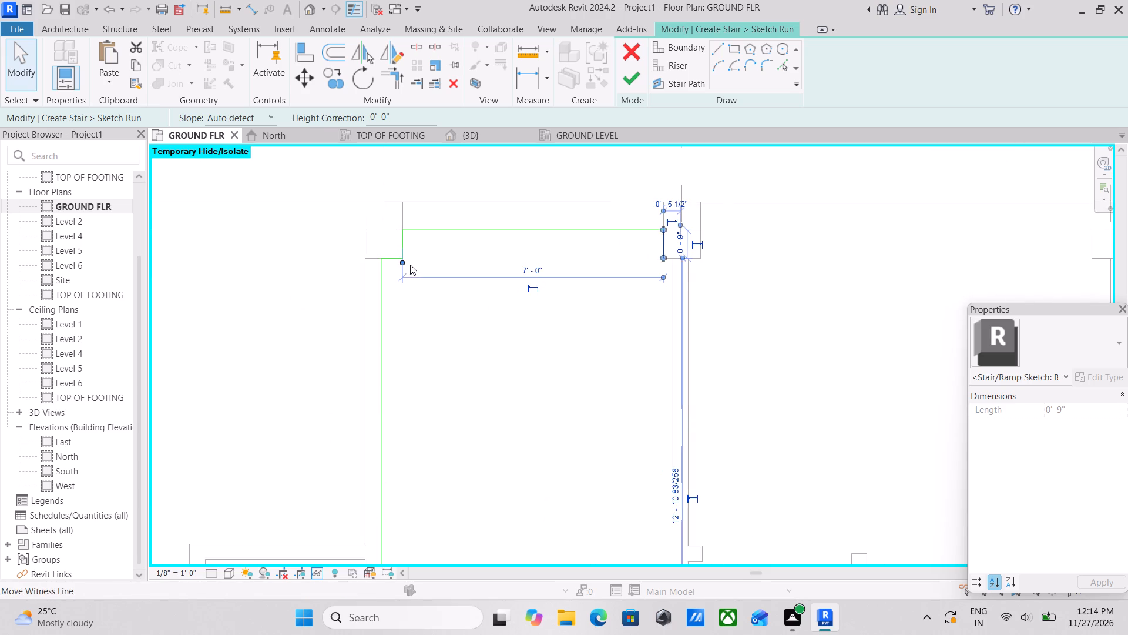
{"action": "scroll", "coordinate": [411, 264], "scroll_direction": "up", "scroll_amount": 3}
{"action": "key", "text": "Escape"}
{"action": "left_click", "coordinate": [394, 243]}
{"action": "right_click", "coordinate": [394, 243]}
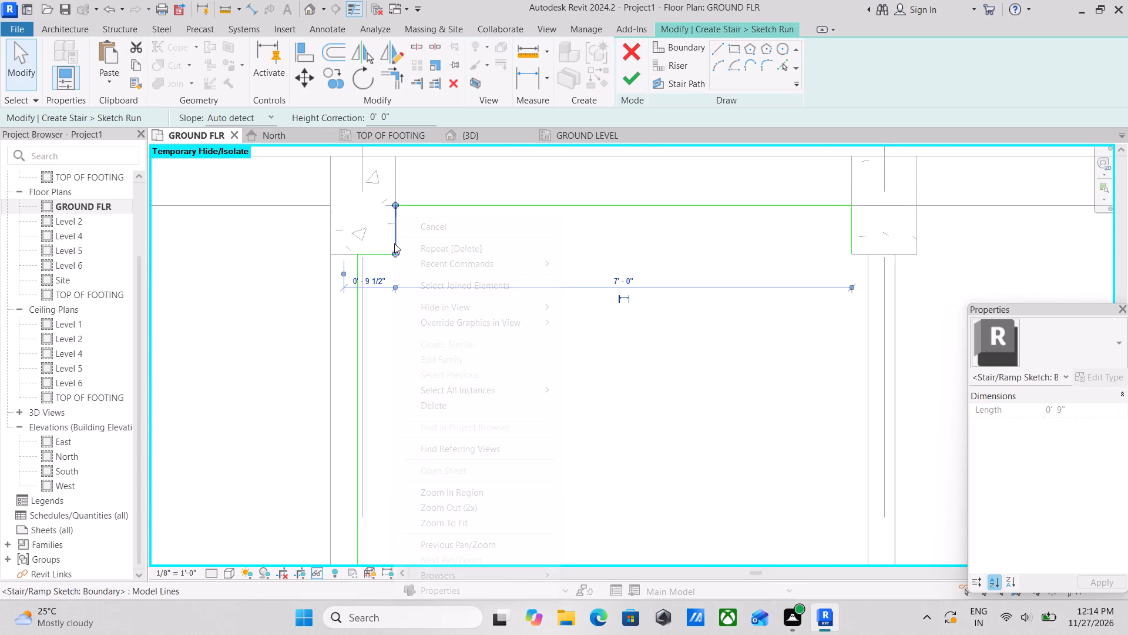
{"action": "left_click", "coordinate": [441, 403]}
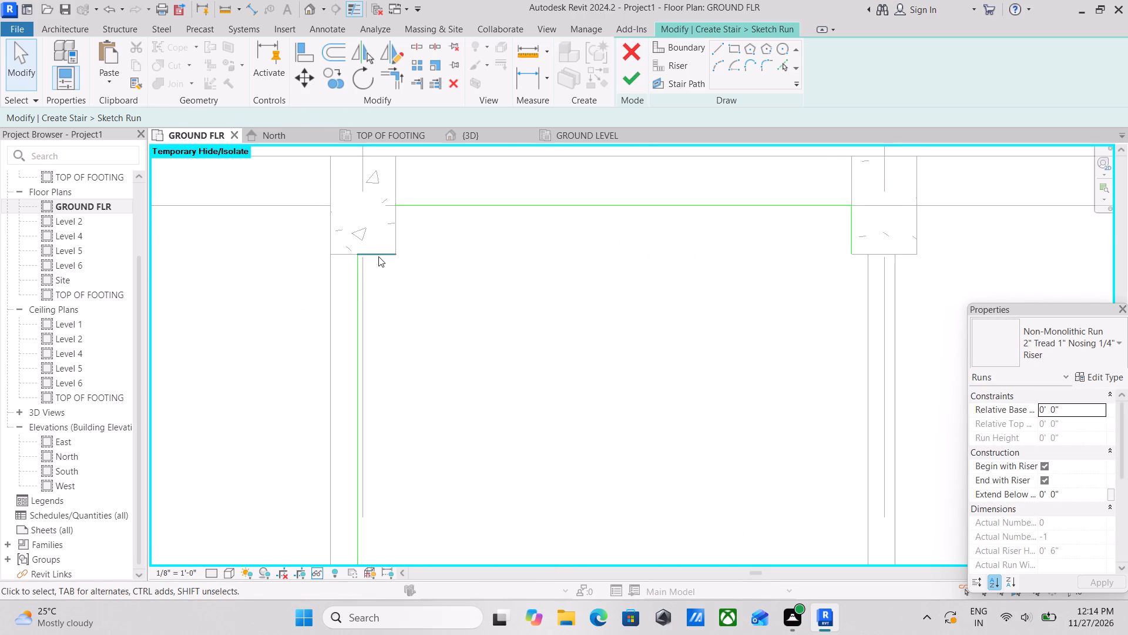
{"action": "left_click", "coordinate": [378, 256]}
{"action": "right_click", "coordinate": [378, 256]}
{"action": "left_click", "coordinate": [424, 405]}
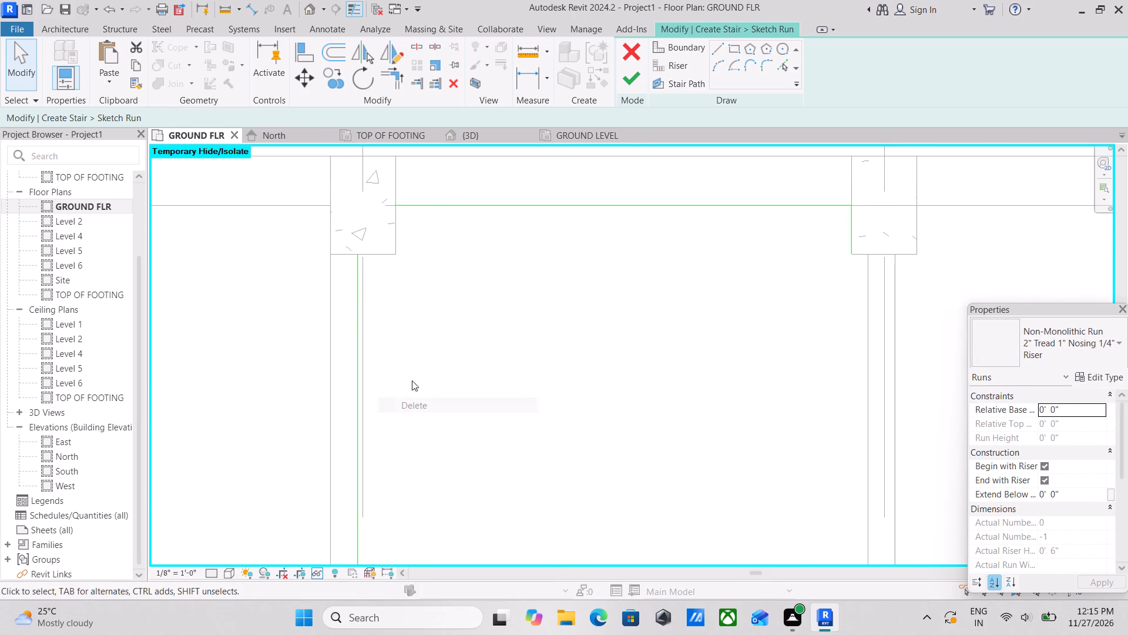
{"action": "left_click", "coordinate": [358, 307]}
{"action": "right_click", "coordinate": [358, 307]}
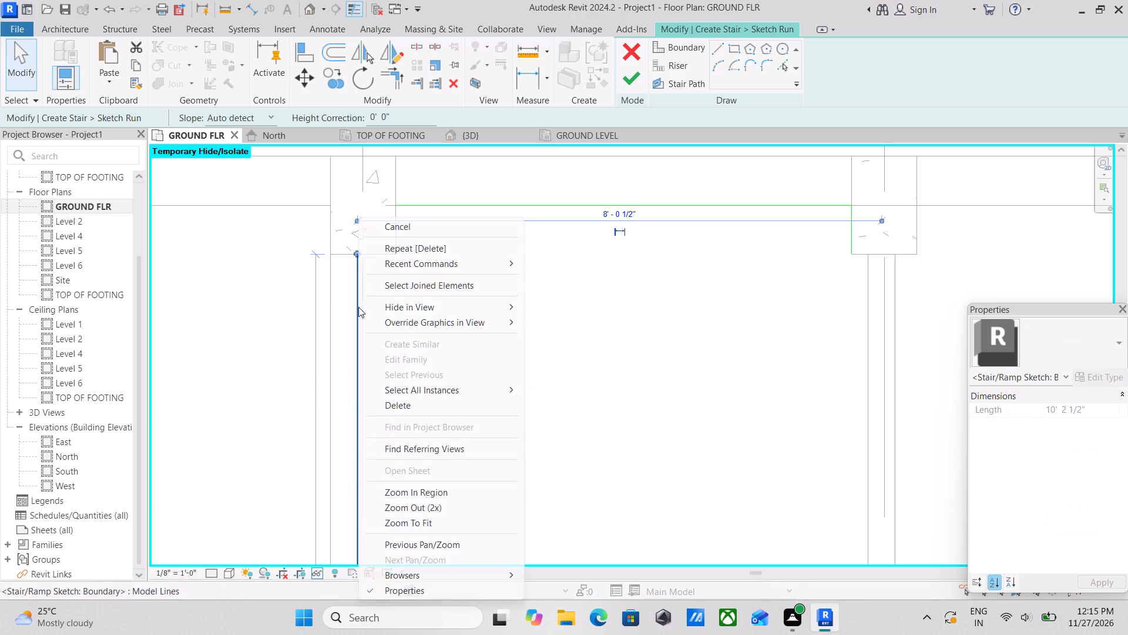
{"action": "left_click", "coordinate": [408, 403]}
Delete the short boundary line on the grid 4 column face.
{"action": "scroll", "coordinate": [443, 304], "scroll_direction": "down", "scroll_amount": 2}
{"action": "middle_click_drag", "start_coordinate": [443, 304], "coordinate": [203, 337]}
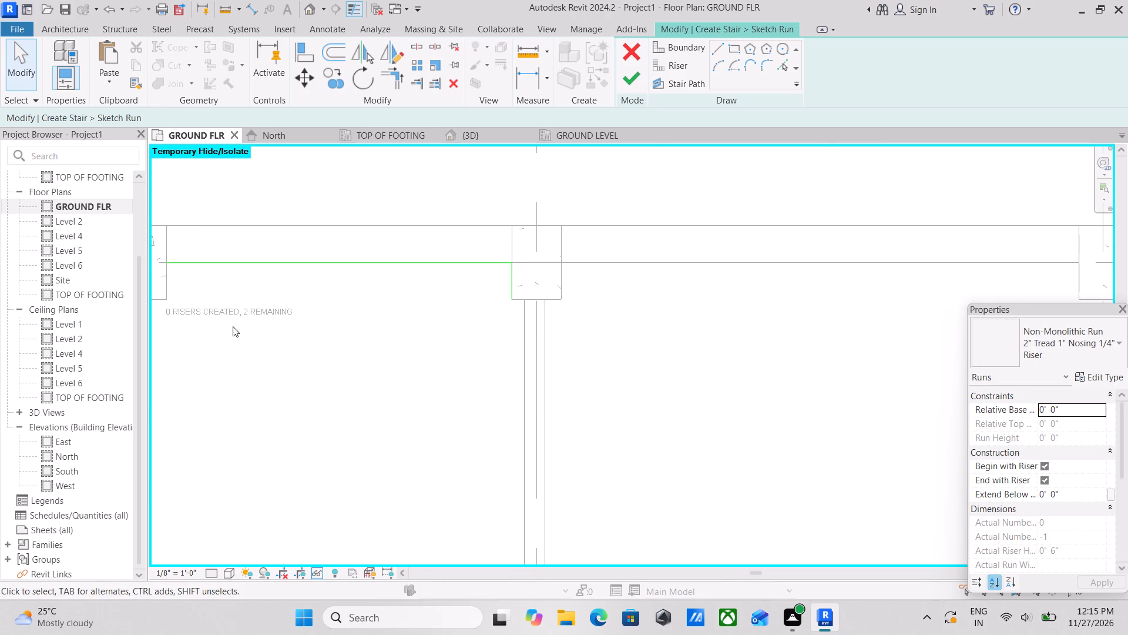
{"action": "left_click", "coordinate": [515, 286]}
{"action": "right_click", "coordinate": [515, 286]}
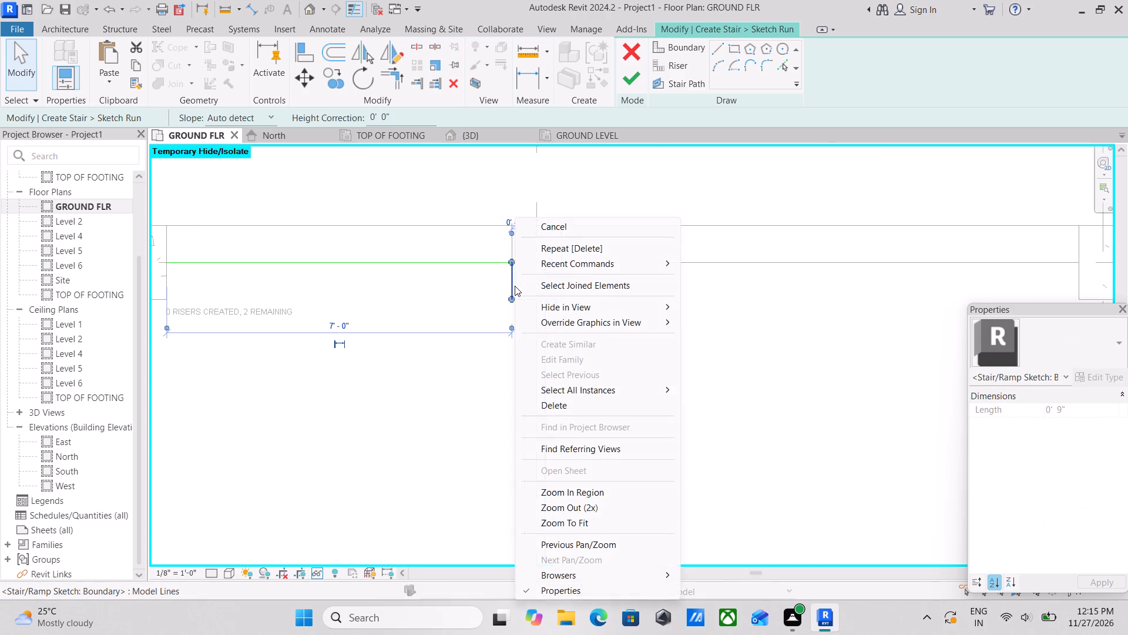
{"action": "left_click", "coordinate": [588, 403]}
Draw a straight boundary line about 12' 6" long from the exterior wall's inner face, flush with the grid 3 column face.
{"action": "scroll", "coordinate": [360, 319], "scroll_direction": "down", "scroll_amount": 2}
{"action": "middle_click_drag", "start_coordinate": [321, 332], "coordinate": [437, 295]}
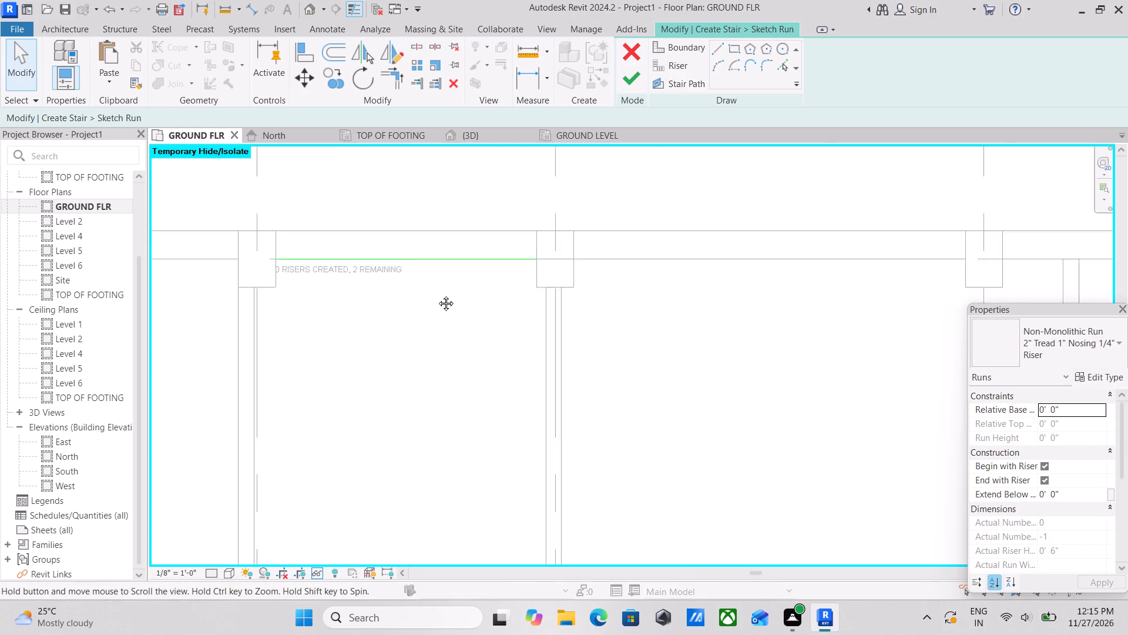
{"action": "middle_click_drag", "start_coordinate": [437, 295], "coordinate": [441, 292]}
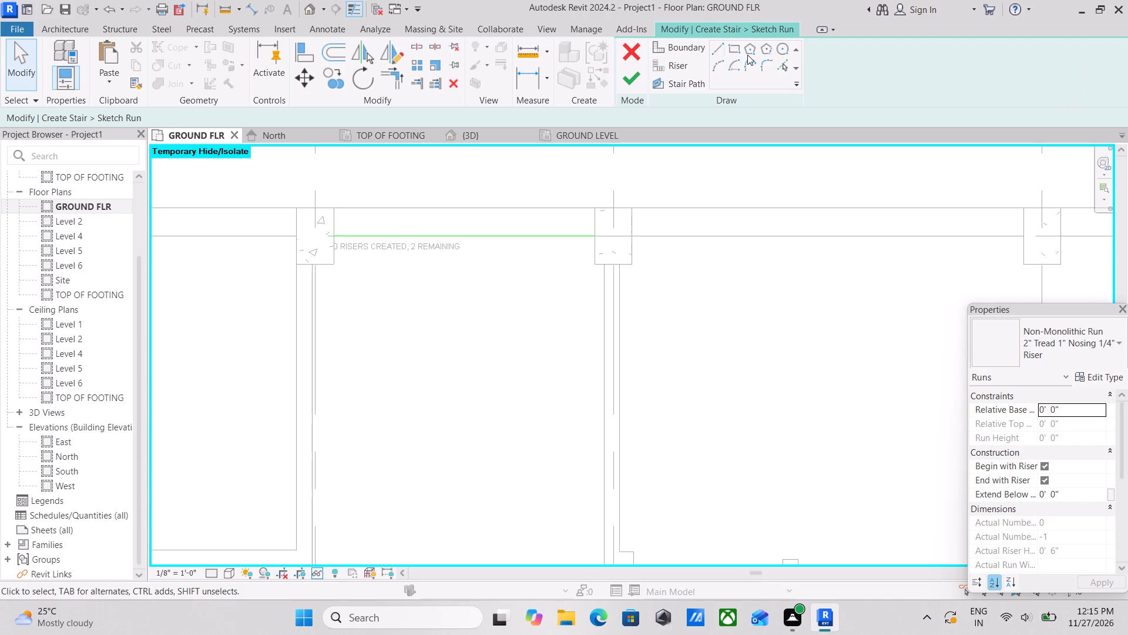
{"action": "left_click", "coordinate": [693, 56]}
{"action": "left_click", "coordinate": [691, 48]}
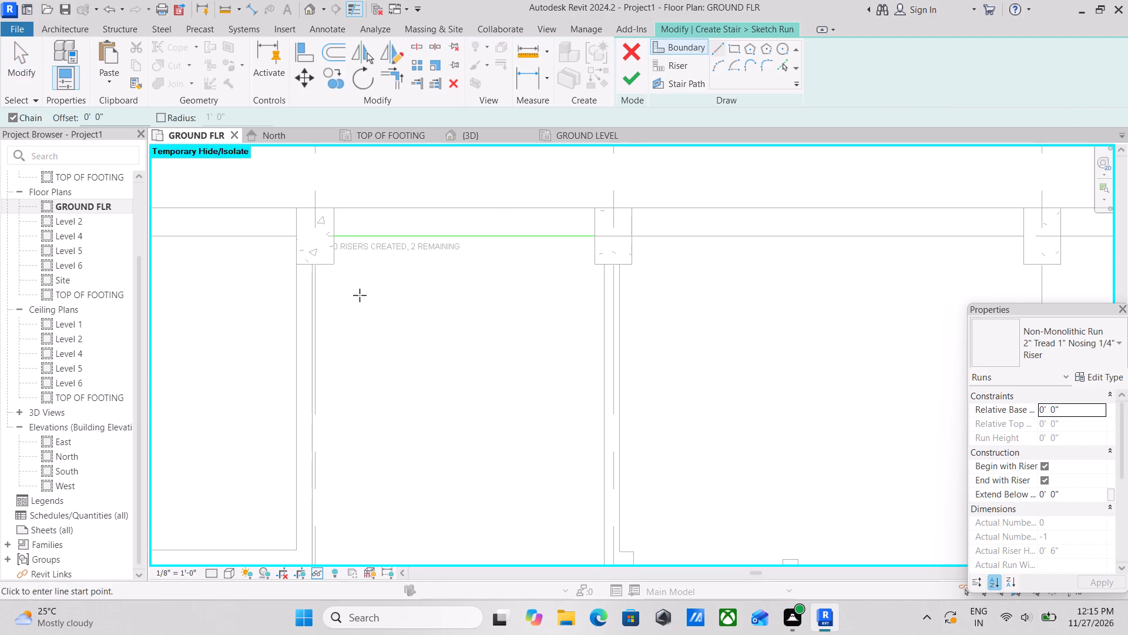
{"action": "middle_click_drag", "start_coordinate": [360, 295], "coordinate": [560, 273]}
{"action": "left_click", "coordinate": [531, 217]}
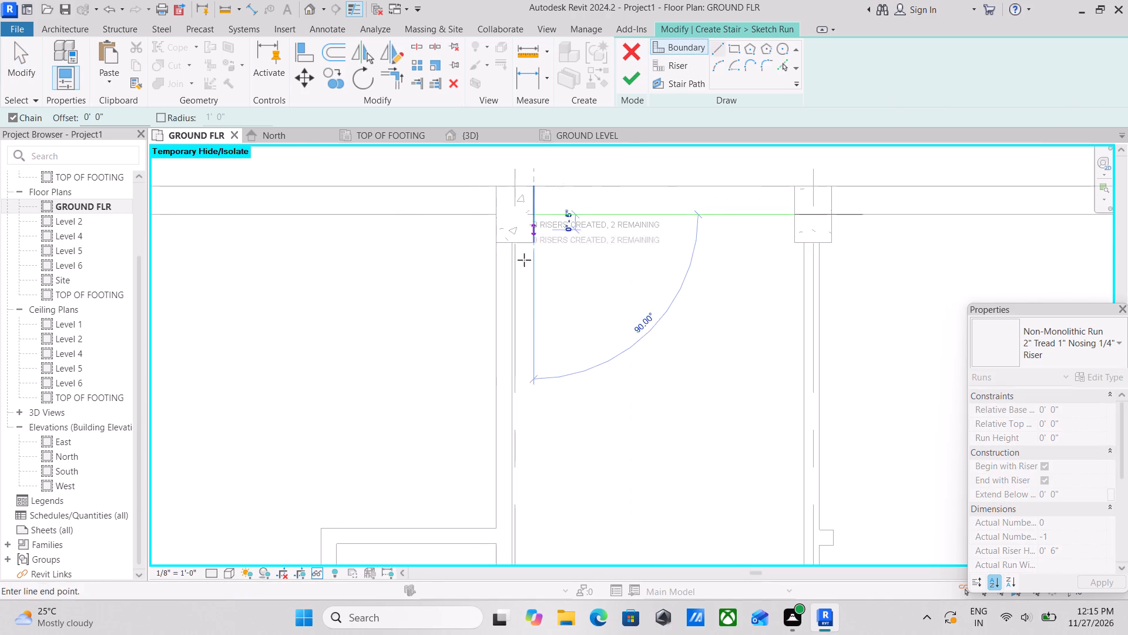
{"action": "middle_click_drag", "start_coordinate": [528, 315], "coordinate": [529, 161]}
{"action": "scroll", "coordinate": [543, 370], "scroll_direction": "down", "scroll_amount": 3}
{"action": "middle_click_drag", "start_coordinate": [551, 360], "coordinate": [557, 329]}
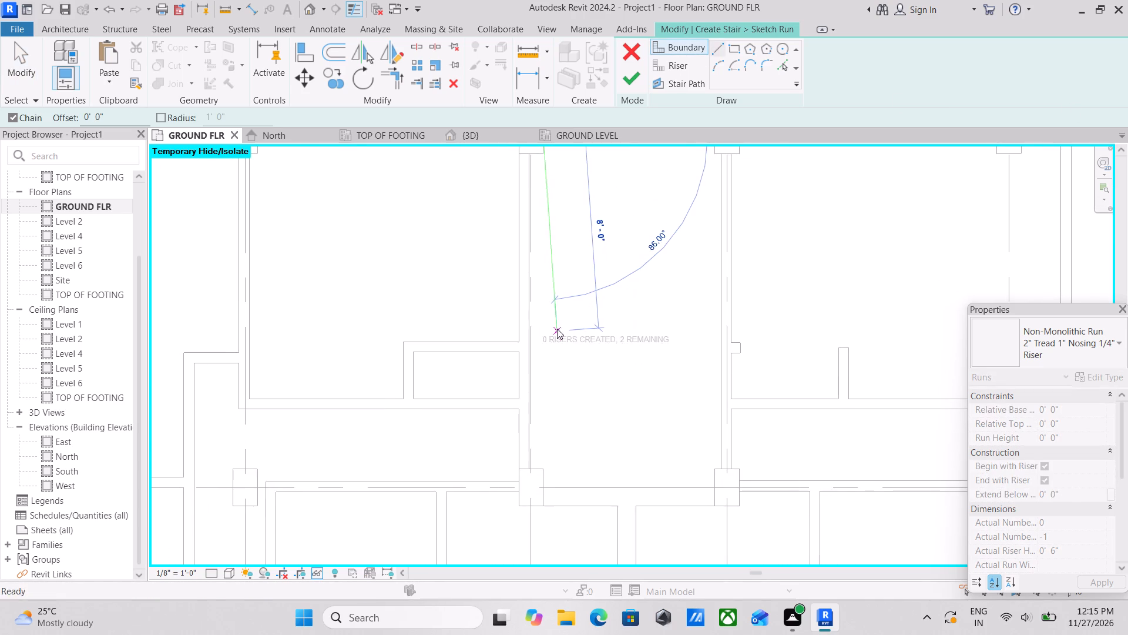
{"action": "left_click", "coordinate": [540, 439]}
{"action": "key", "text": "Escape"}
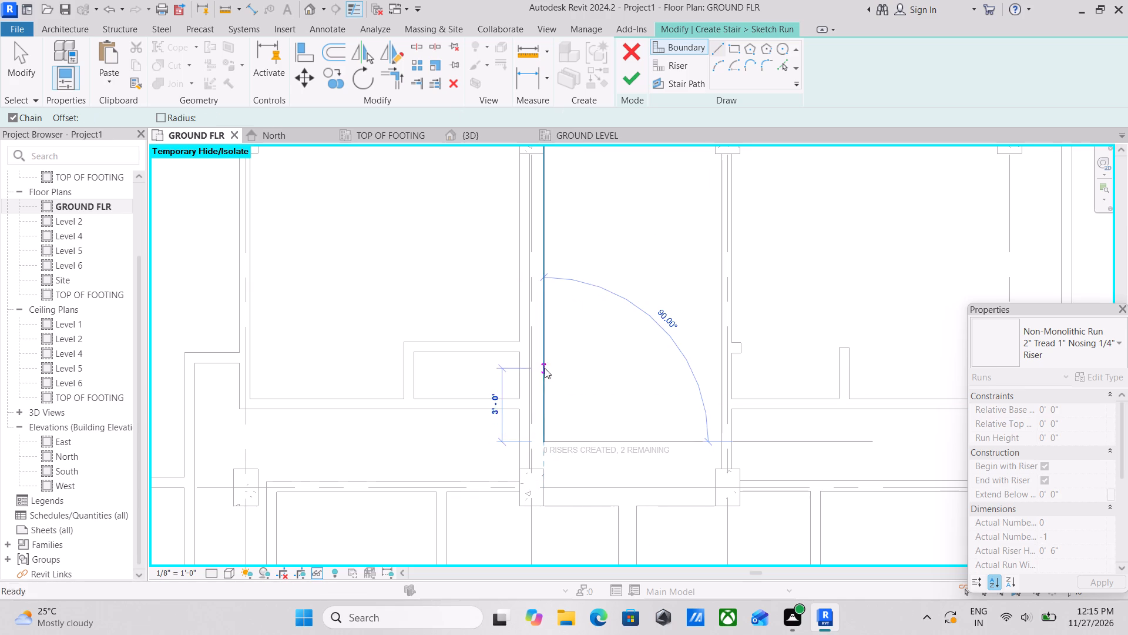
{"action": "key", "text": "Escape"}
Draw a matching 12' 6" boundary line flush with the grid 4 column face, ending level with the grid 3 side line.
{"action": "scroll", "coordinate": [593, 228], "scroll_direction": "down", "scroll_amount": 1}
{"action": "middle_click_drag", "start_coordinate": [605, 265], "coordinate": [612, 382]}
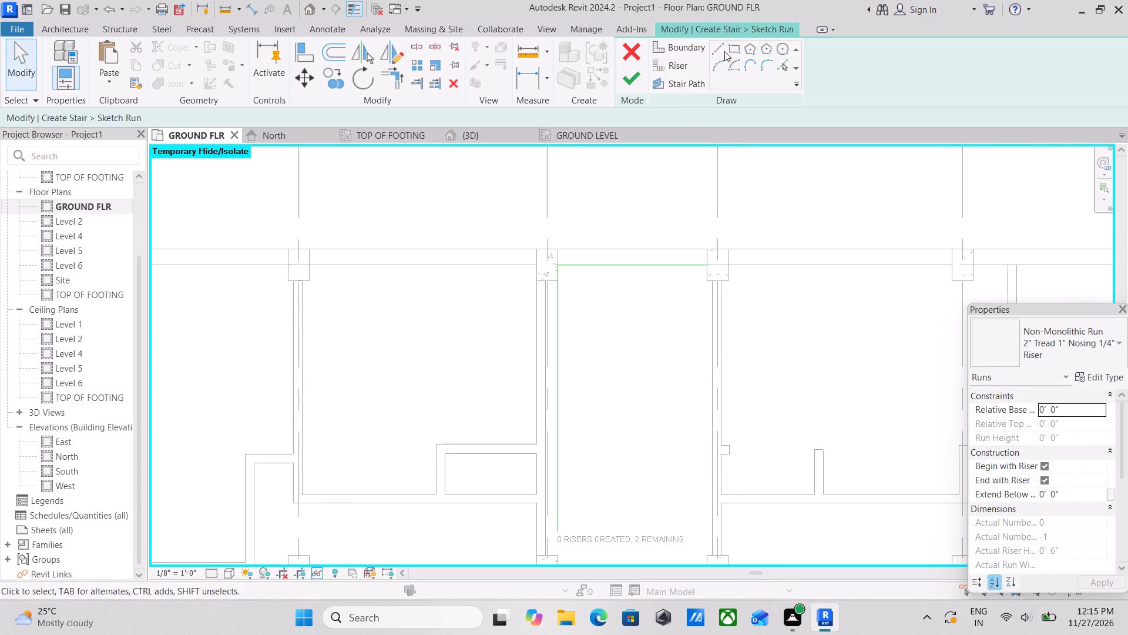
{"action": "left_click", "coordinate": [698, 46]}
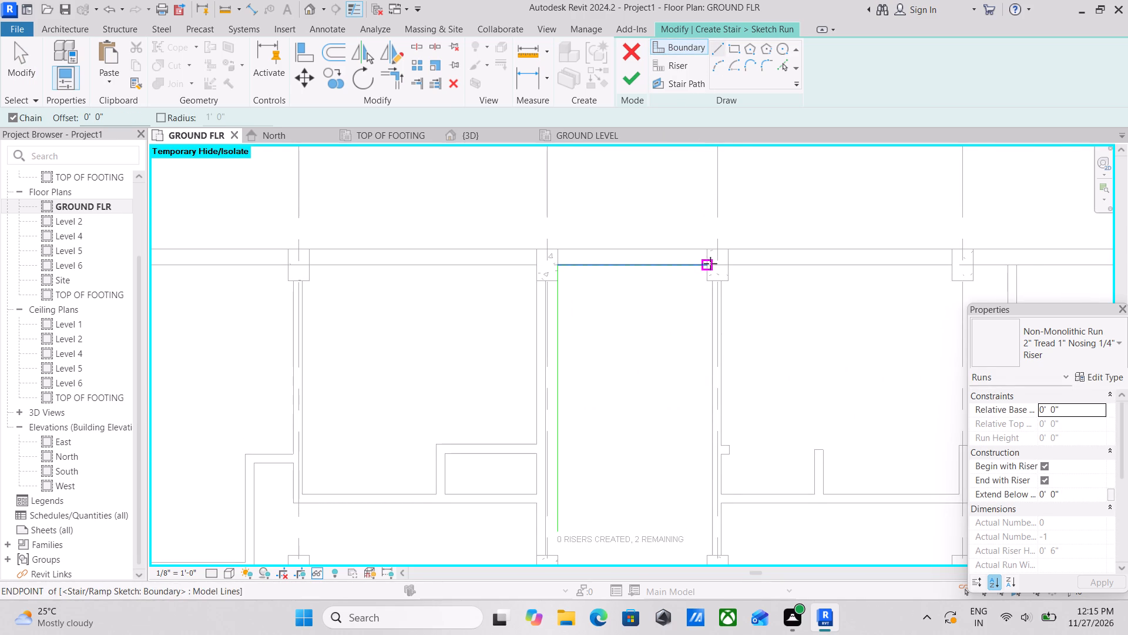
{"action": "left_click", "coordinate": [710, 263]}
{"action": "middle_click_drag", "start_coordinate": [704, 315], "coordinate": [697, 187]}
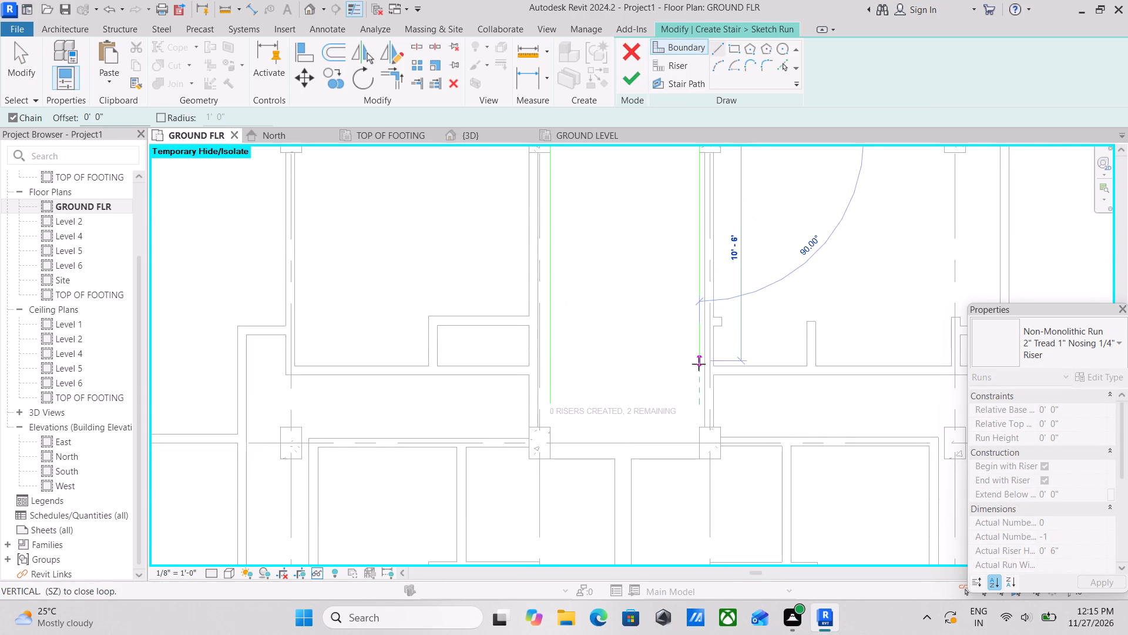
{"action": "left_click", "coordinate": [696, 402]}
{"action": "key", "text": "Escape"}
{"action": "key", "text": "Escape"}
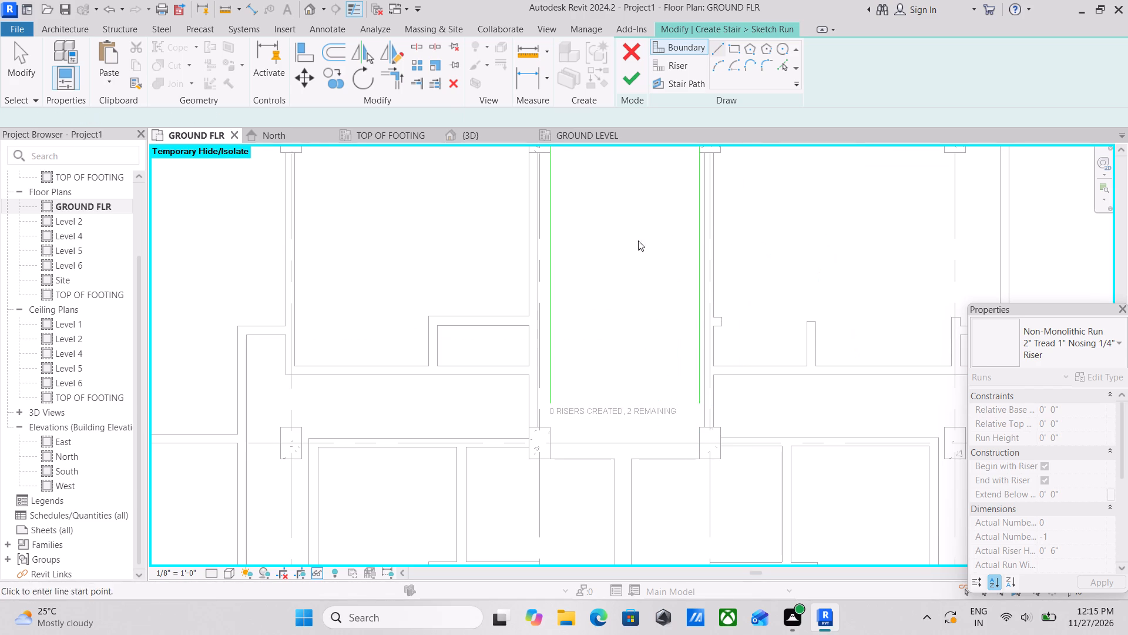
Offset the grid 3 and grid 4 side boundary lines 3' 0" into the stairwell as two inner boundary lines.
{"action": "scroll", "coordinate": [636, 236], "scroll_direction": "down", "scroll_amount": 1}
{"action": "middle_click_drag", "start_coordinate": [636, 236], "coordinate": [689, 383]}
{"action": "scroll", "coordinate": [636, 312], "scroll_direction": "up", "scroll_amount": 3}
{"action": "scroll", "coordinate": [547, 249], "scroll_direction": "up", "scroll_amount": 3}
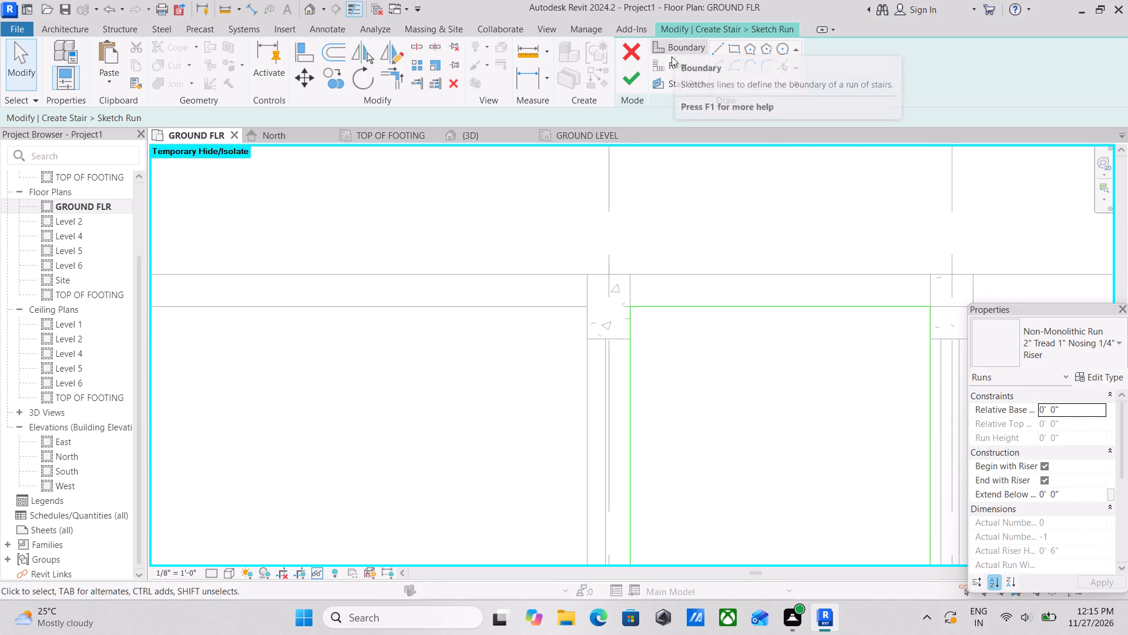
{"action": "left_click", "coordinate": [784, 63]}
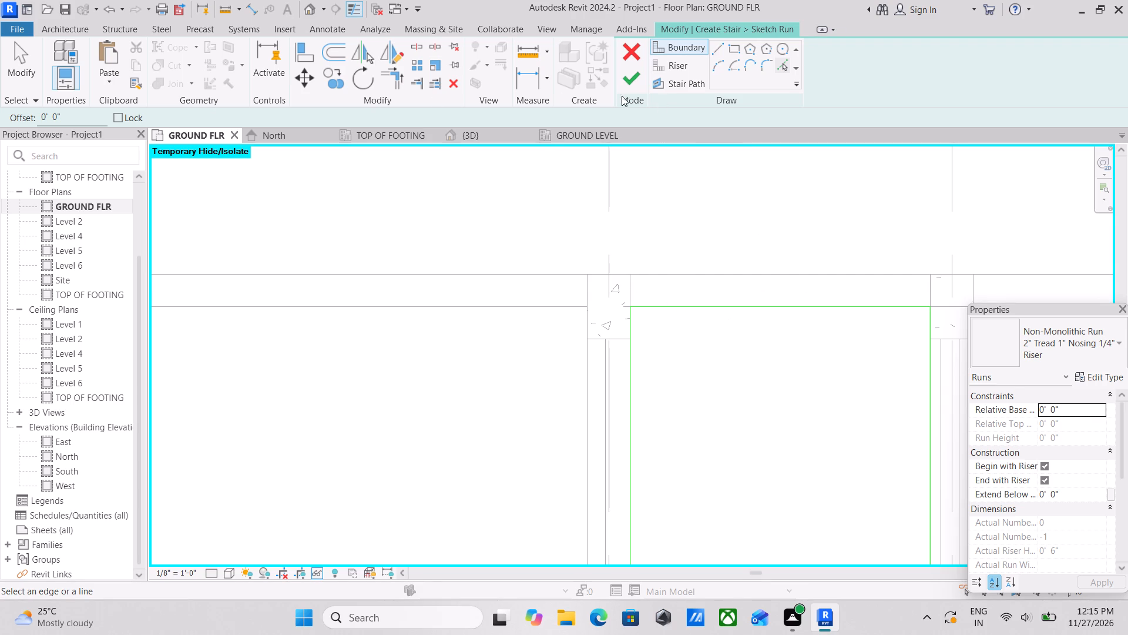
{"action": "left_click_drag", "start_coordinate": [76, 117], "coordinate": [25, 113]}
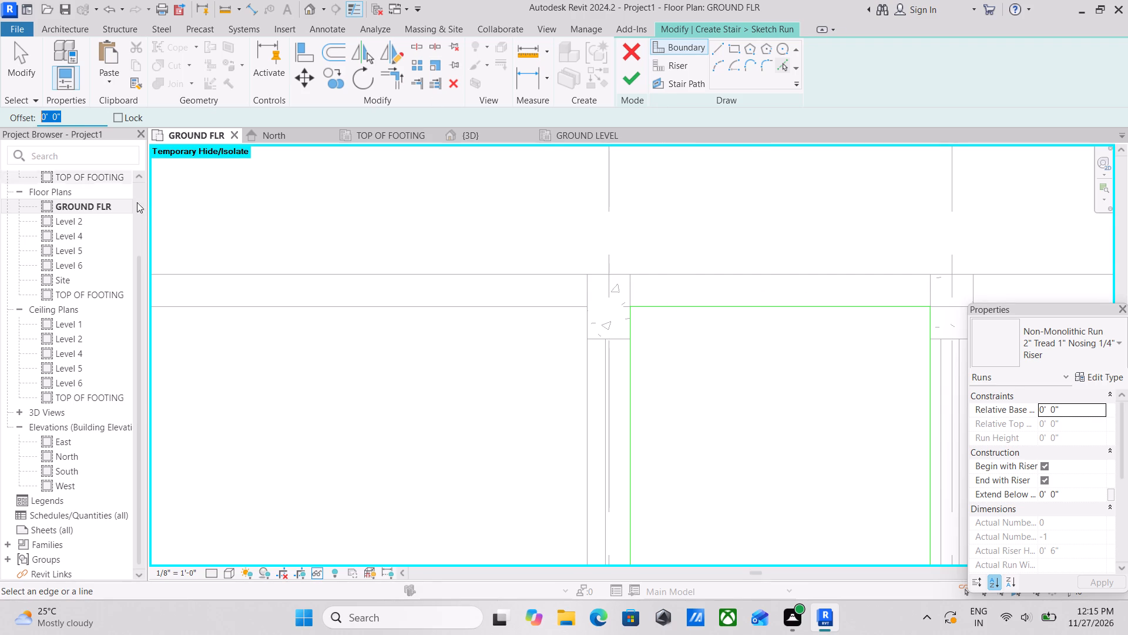
{"action": "key", "text": "3"}
{"action": "key", "text": "apostrophe"}
{"action": "key", "text": "Return"}
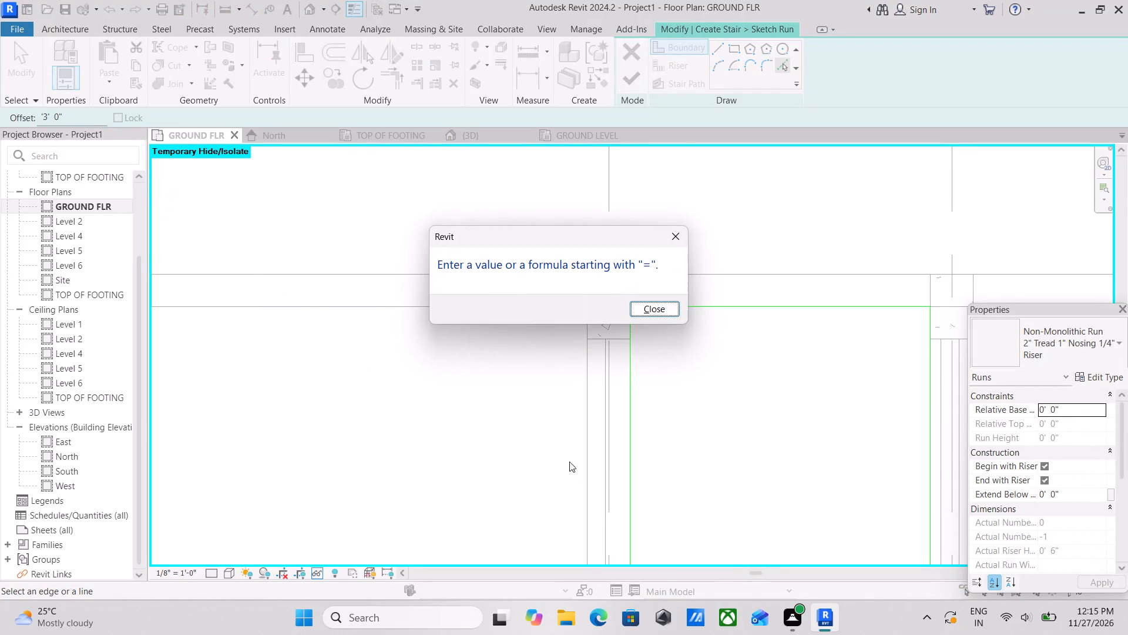
{"action": "left_click", "coordinate": [664, 310]}
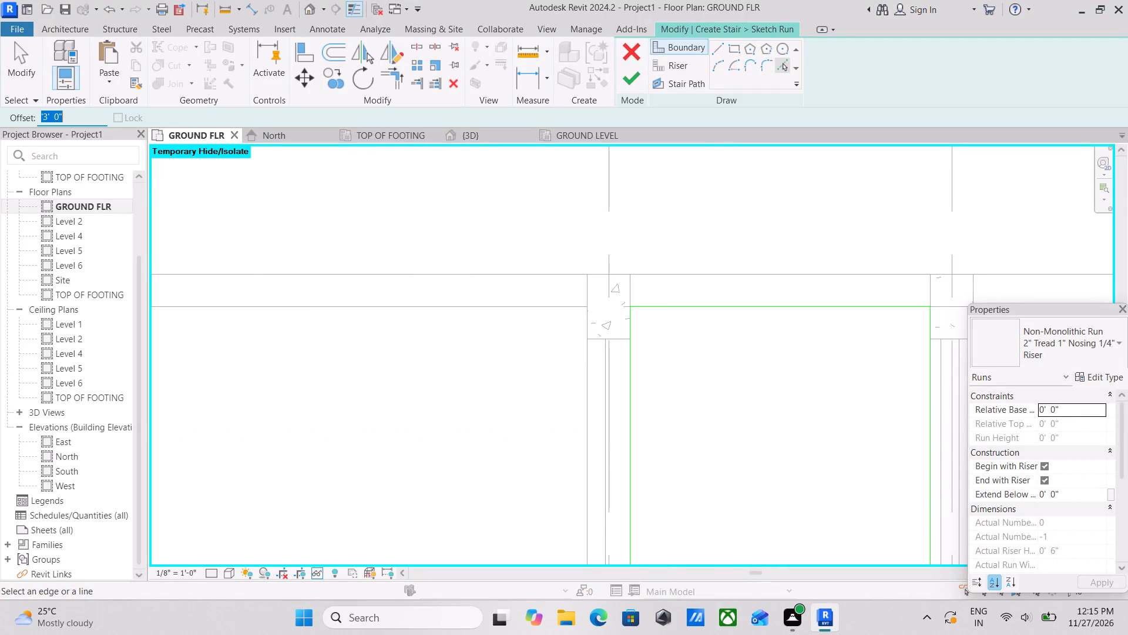
{"action": "left_click_drag", "start_coordinate": [65, 114], "coordinate": [21, 118]}
{"action": "key", "text": "3"}
{"action": "key", "text": "apostrophe"}
{"action": "key", "text": "Return"}
{"action": "middle_click_drag", "start_coordinate": [674, 357], "coordinate": [657, 229]}
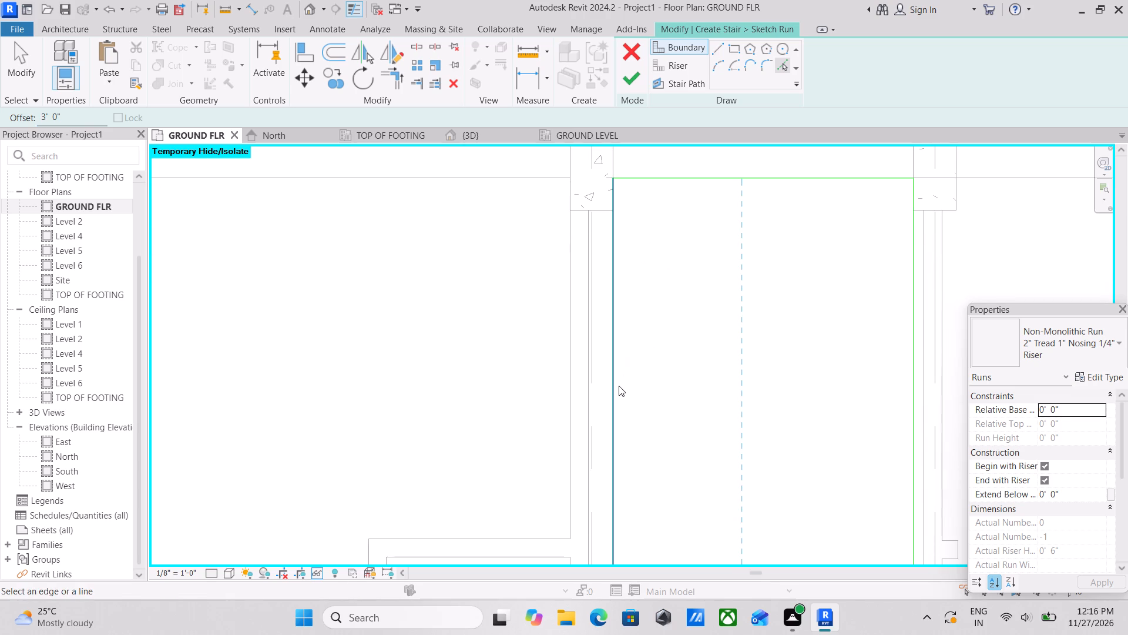
{"action": "left_click", "coordinate": [619, 386]}
{"action": "middle_click_drag", "start_coordinate": [811, 349], "coordinate": [684, 312]}
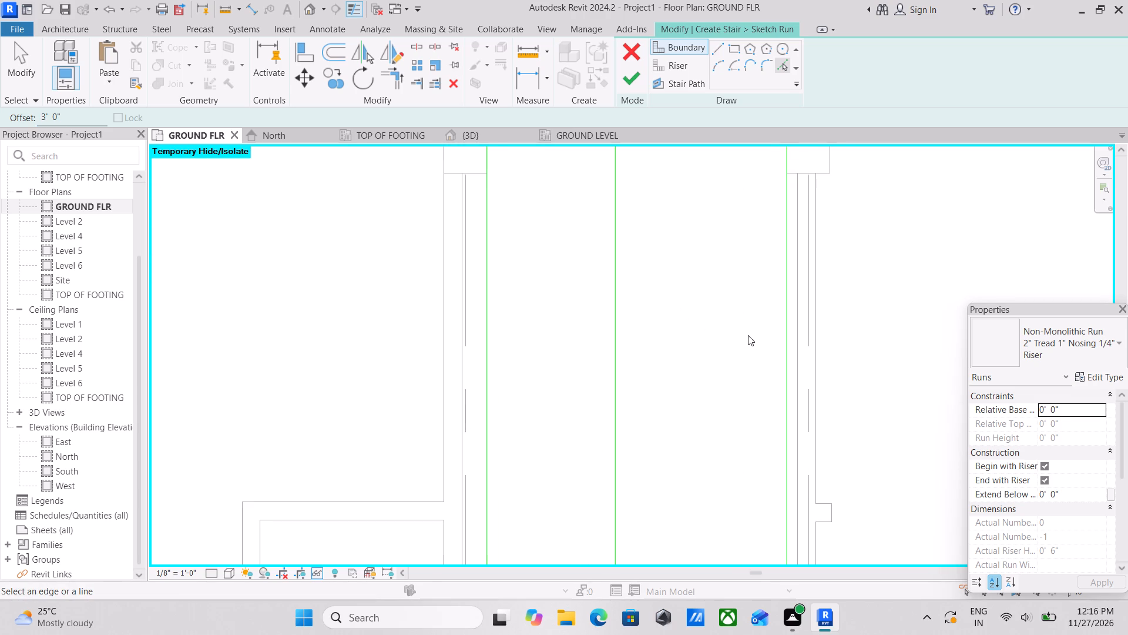
{"action": "left_click", "coordinate": [780, 350]}
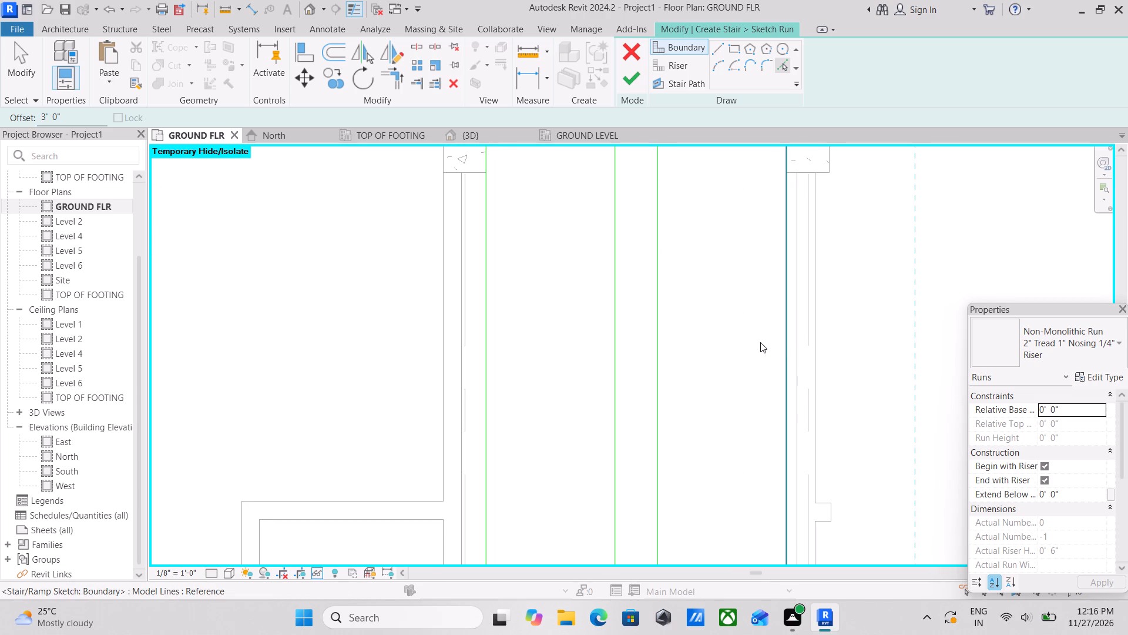
Add a crossing boundary line offset 3' 0" into the stairwell from the exterior wall's inner face.
{"action": "middle_click_drag", "start_coordinate": [677, 307], "coordinate": [709, 425]}
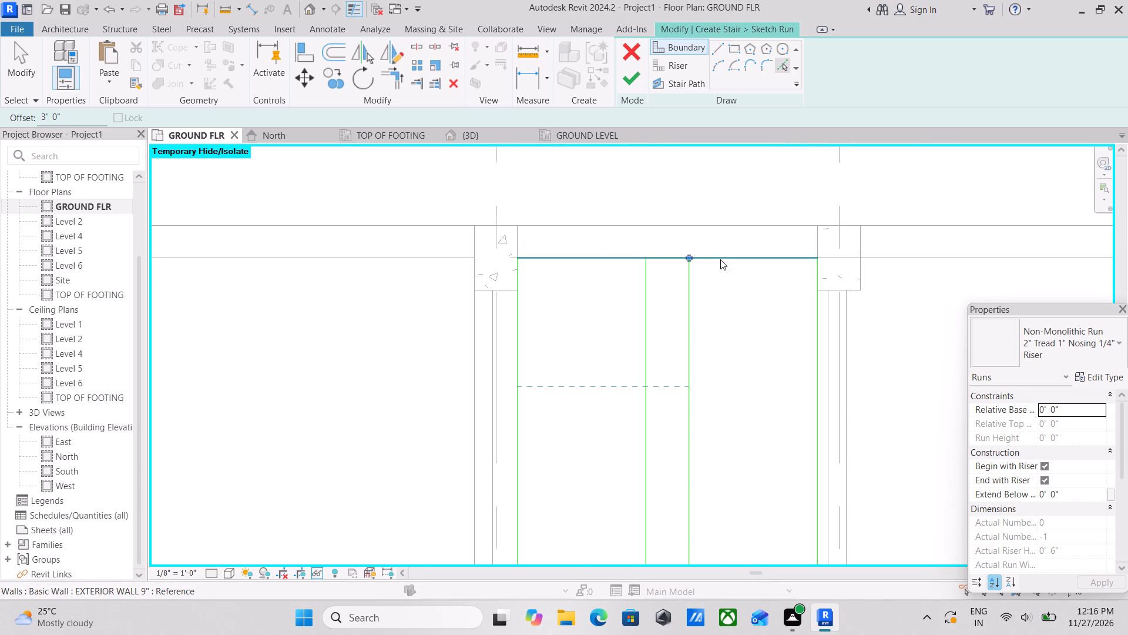
{"action": "left_click", "coordinate": [720, 259]}
{"action": "scroll", "coordinate": [719, 323], "scroll_direction": "down", "scroll_amount": 2}
{"action": "middle_click_drag", "start_coordinate": [714, 322], "coordinate": [687, 267]}
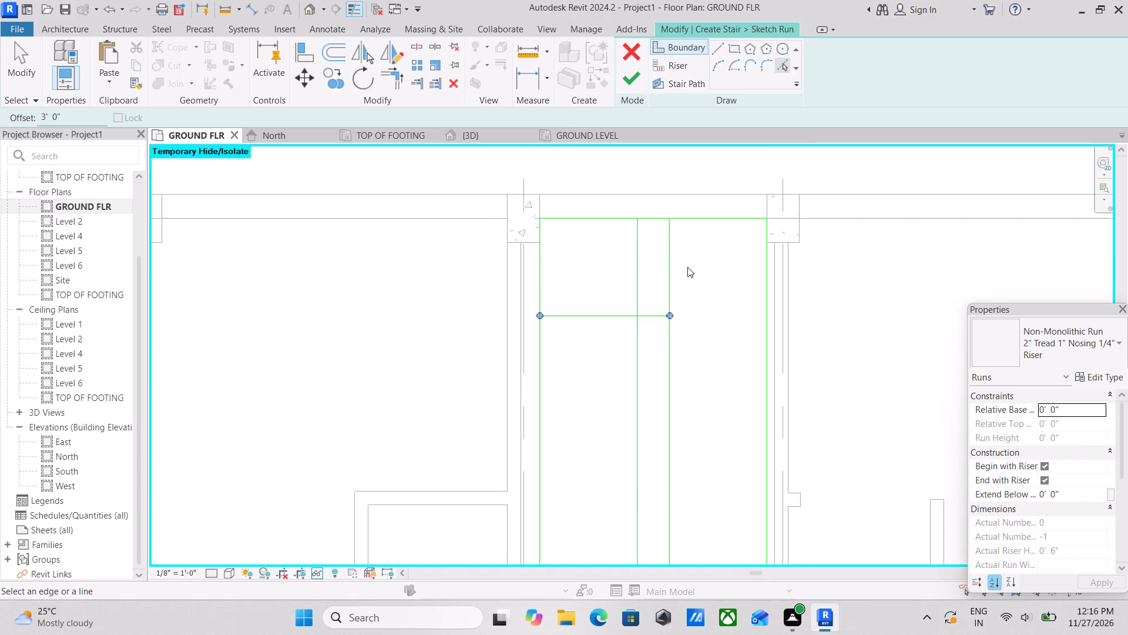
{"action": "scroll", "coordinate": [640, 307], "scroll_direction": "up", "scroll_amount": 3}
{"action": "key", "text": "Escape"}
{"action": "key", "text": "Escape"}
Shorten the crossing boundary line to 1' 0" so it spans only between the two inner boundary lines.
{"action": "scroll", "coordinate": [596, 334], "scroll_direction": "down", "scroll_amount": 2}
{"action": "middle_click_drag", "start_coordinate": [579, 340], "coordinate": [638, 310]}
{"action": "key", "text": "Escape"}
{"action": "left_click", "coordinate": [597, 296]}
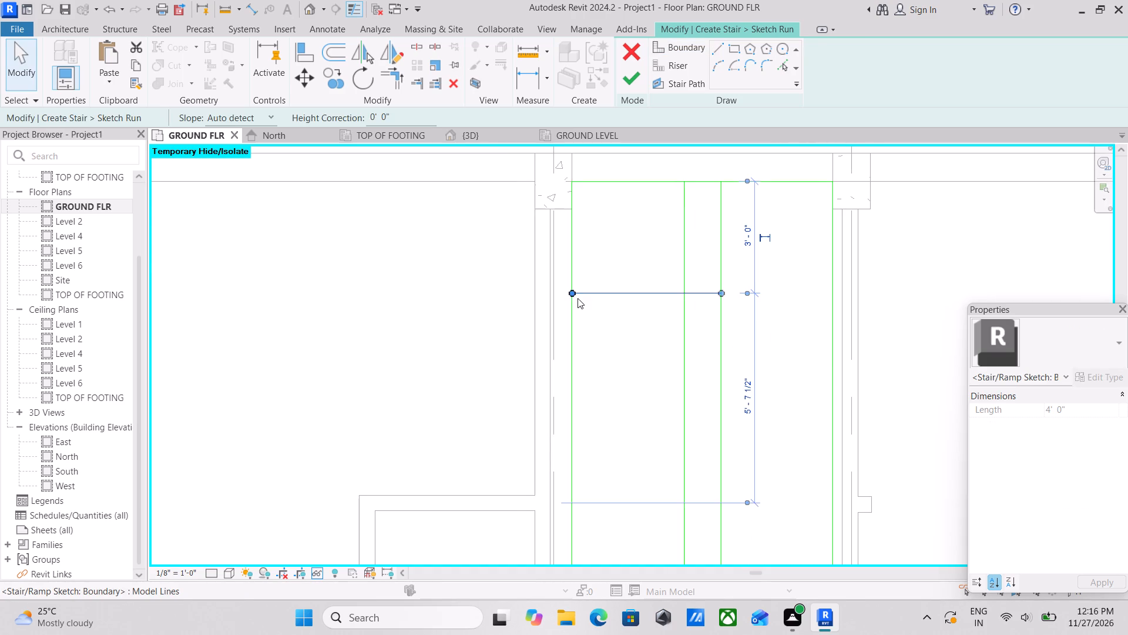
{"action": "left_click_drag", "start_coordinate": [569, 292], "coordinate": [612, 290]}
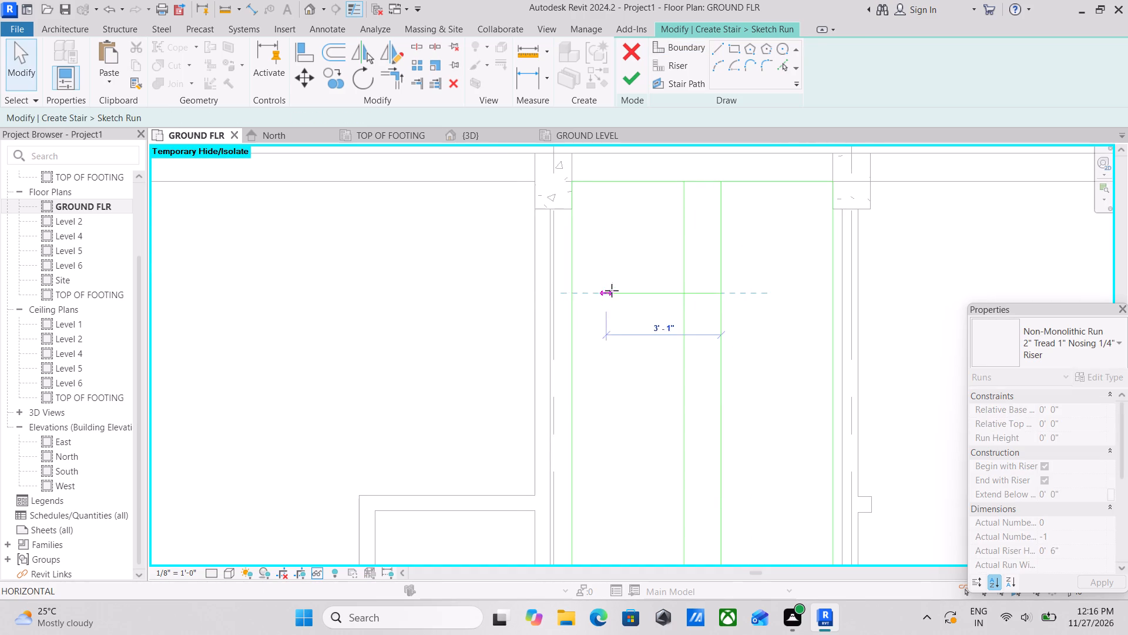
{"action": "left_click_drag", "start_coordinate": [612, 290], "coordinate": [681, 293]}
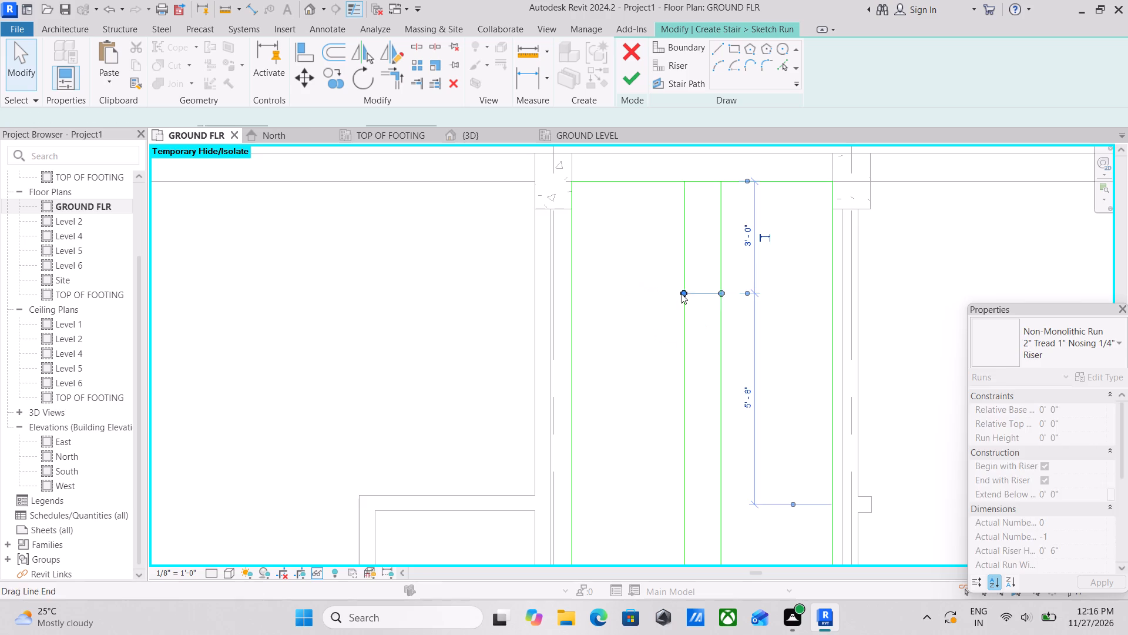
{"action": "scroll", "coordinate": [712, 218], "scroll_direction": "up", "scroll_amount": 2}
{"action": "middle_click_drag", "start_coordinate": [712, 218], "coordinate": [696, 269]}
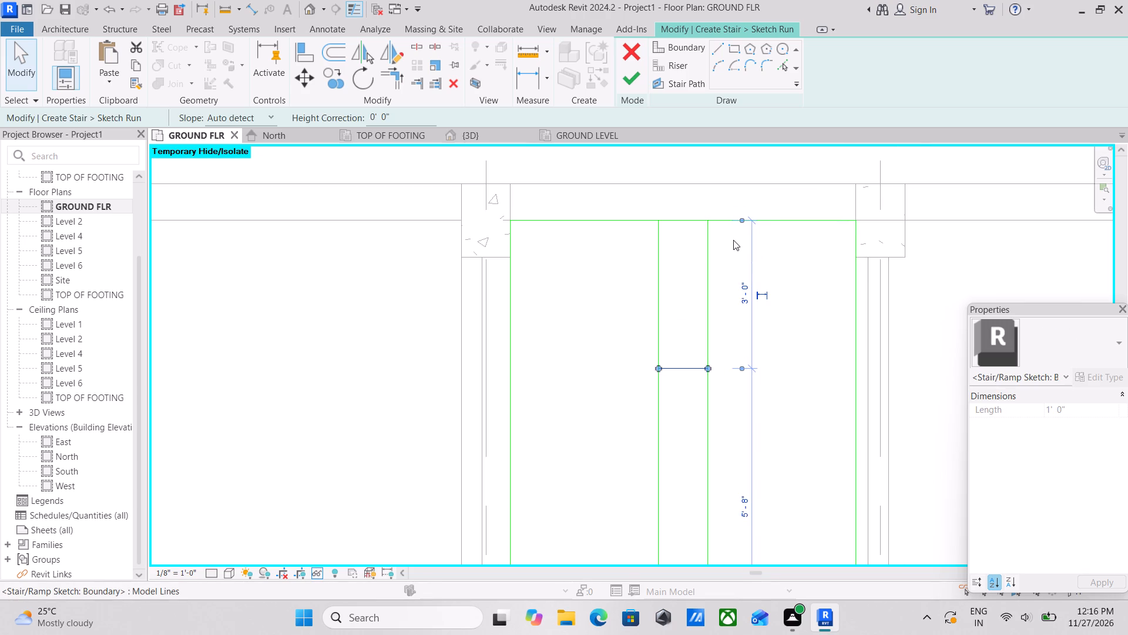
{"action": "key", "text": "Escape"}
{"action": "key", "text": "Escape"}
Pull the exterior-wall ends of both inner boundary lines back to the short crossing line, making each 9' 6" long.
{"action": "left_click", "coordinate": [711, 298]}
{"action": "scroll", "coordinate": [689, 239], "scroll_direction": "up", "scroll_amount": 2}
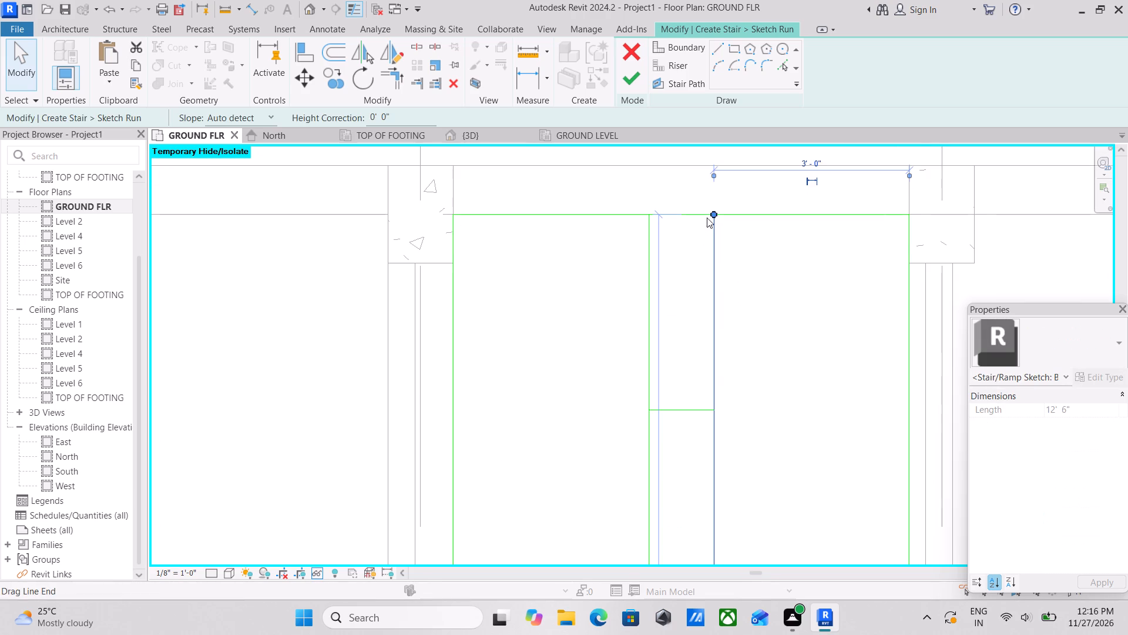
{"action": "left_click_drag", "start_coordinate": [714, 212], "coordinate": [715, 407]}
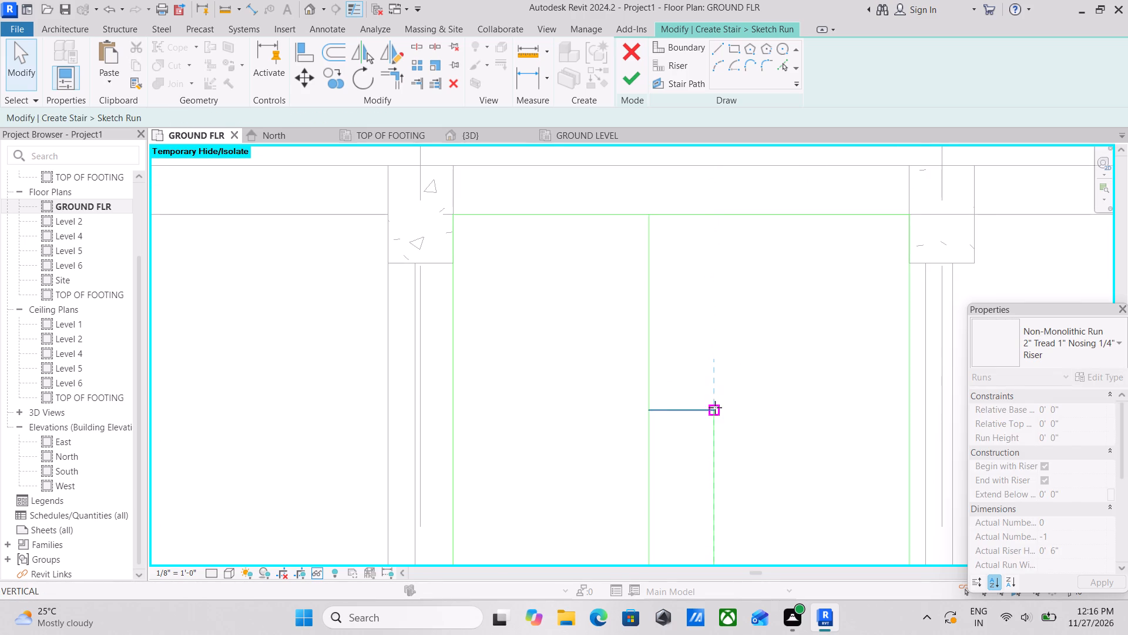
{"action": "left_click_drag", "start_coordinate": [715, 407], "coordinate": [714, 409]}
{"action": "key", "text": "Escape"}
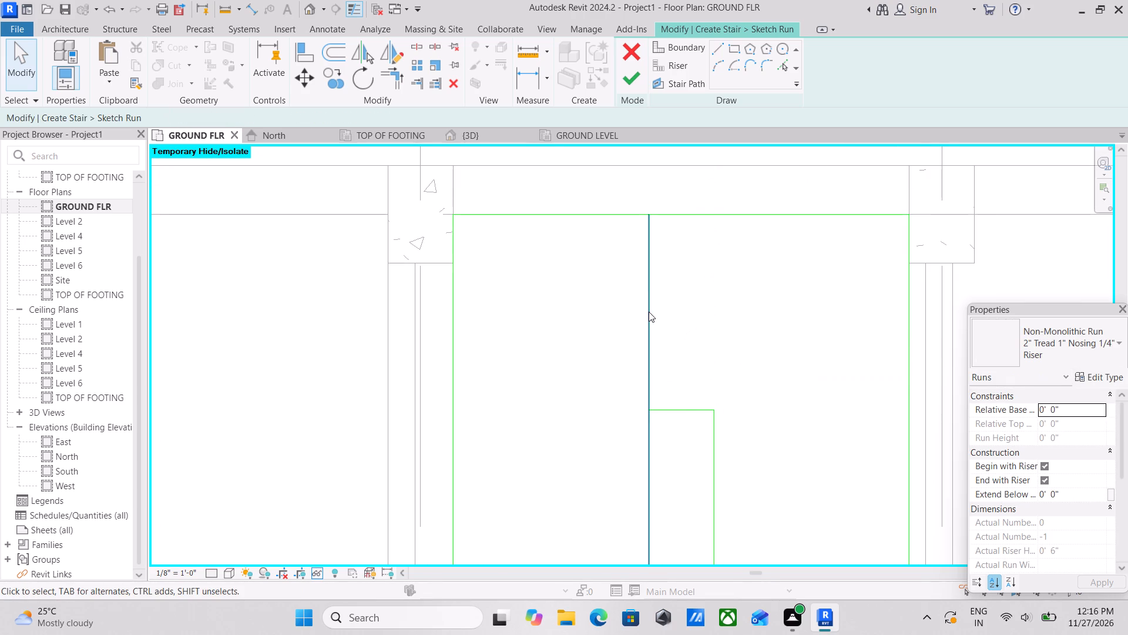
{"action": "left_click", "coordinate": [649, 310]}
{"action": "left_click_drag", "start_coordinate": [650, 219], "coordinate": [648, 411]}
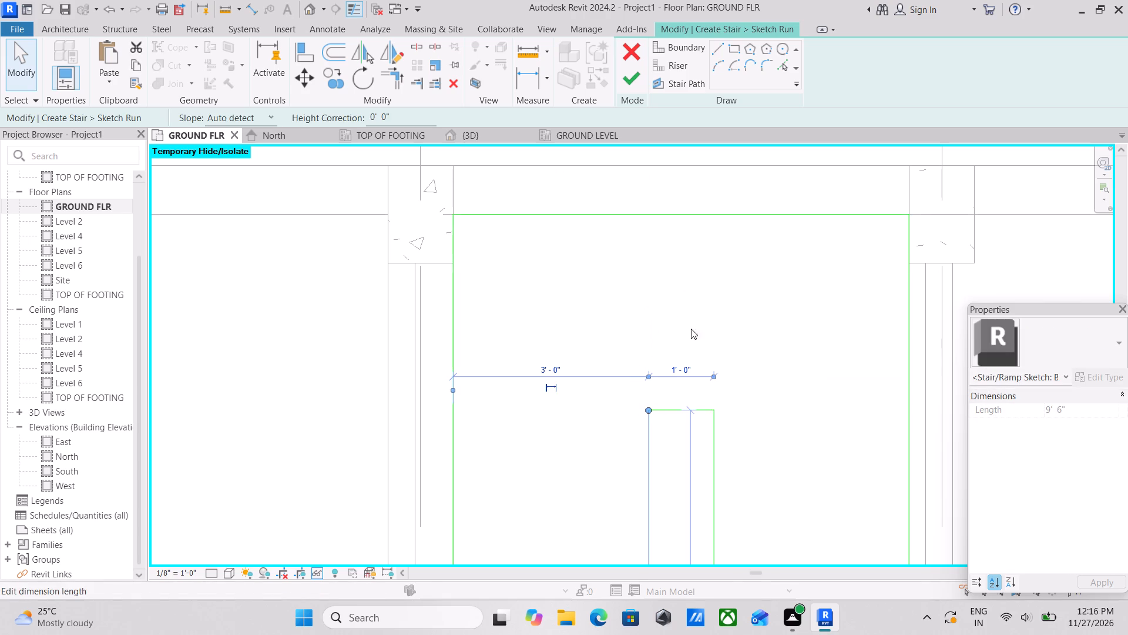
{"action": "scroll", "coordinate": [697, 325], "scroll_direction": "down", "scroll_amount": 1}
{"action": "key", "text": "Escape"}
{"action": "key", "text": "Escape"}
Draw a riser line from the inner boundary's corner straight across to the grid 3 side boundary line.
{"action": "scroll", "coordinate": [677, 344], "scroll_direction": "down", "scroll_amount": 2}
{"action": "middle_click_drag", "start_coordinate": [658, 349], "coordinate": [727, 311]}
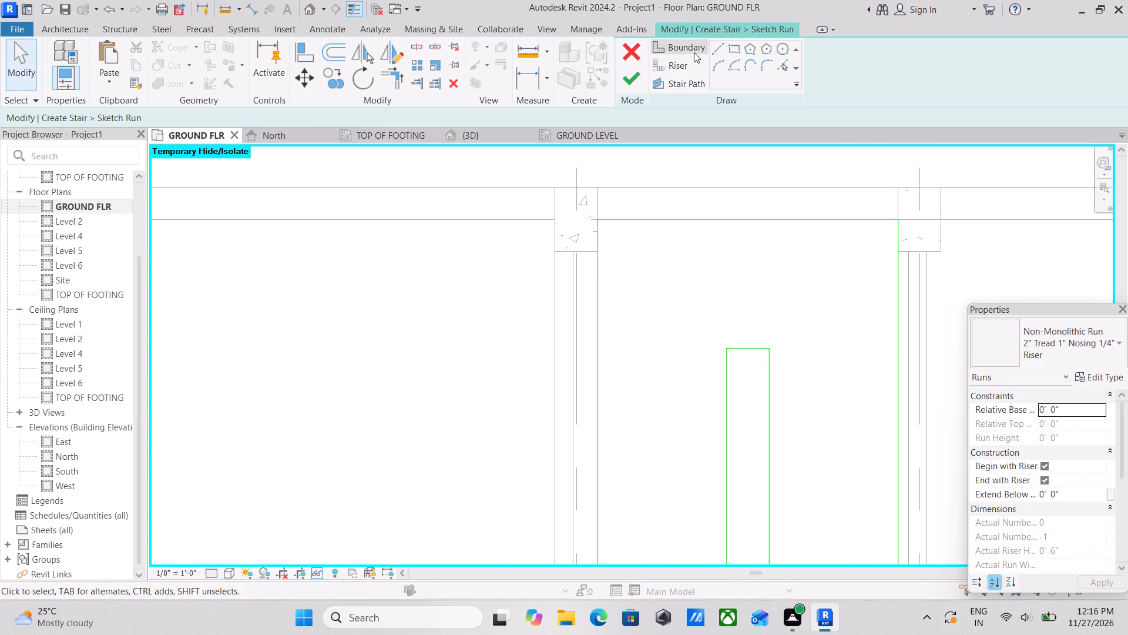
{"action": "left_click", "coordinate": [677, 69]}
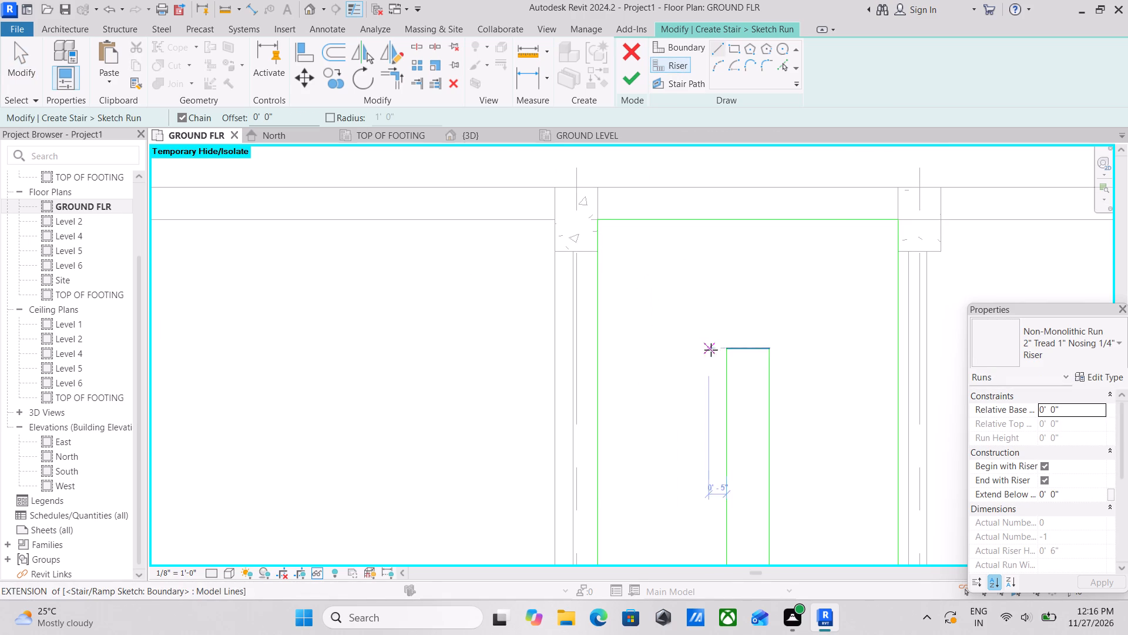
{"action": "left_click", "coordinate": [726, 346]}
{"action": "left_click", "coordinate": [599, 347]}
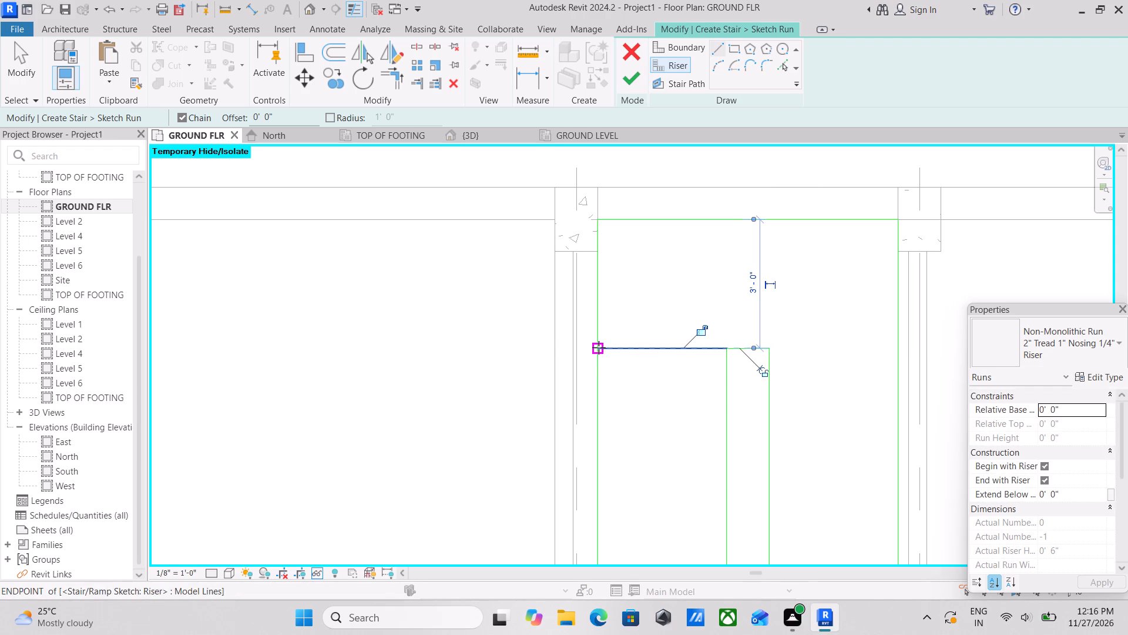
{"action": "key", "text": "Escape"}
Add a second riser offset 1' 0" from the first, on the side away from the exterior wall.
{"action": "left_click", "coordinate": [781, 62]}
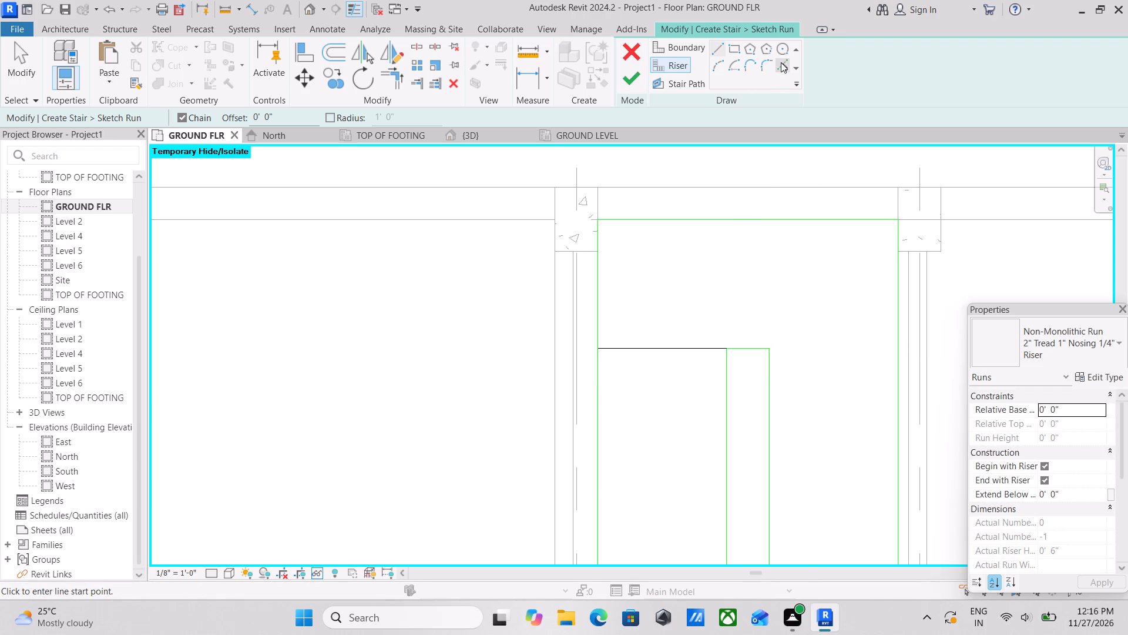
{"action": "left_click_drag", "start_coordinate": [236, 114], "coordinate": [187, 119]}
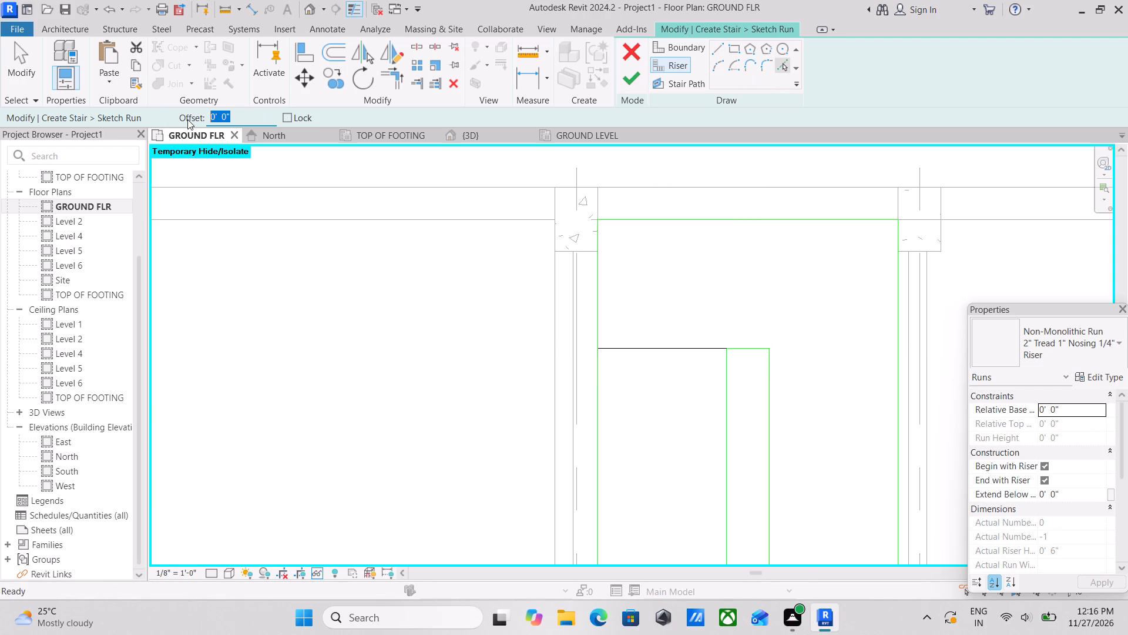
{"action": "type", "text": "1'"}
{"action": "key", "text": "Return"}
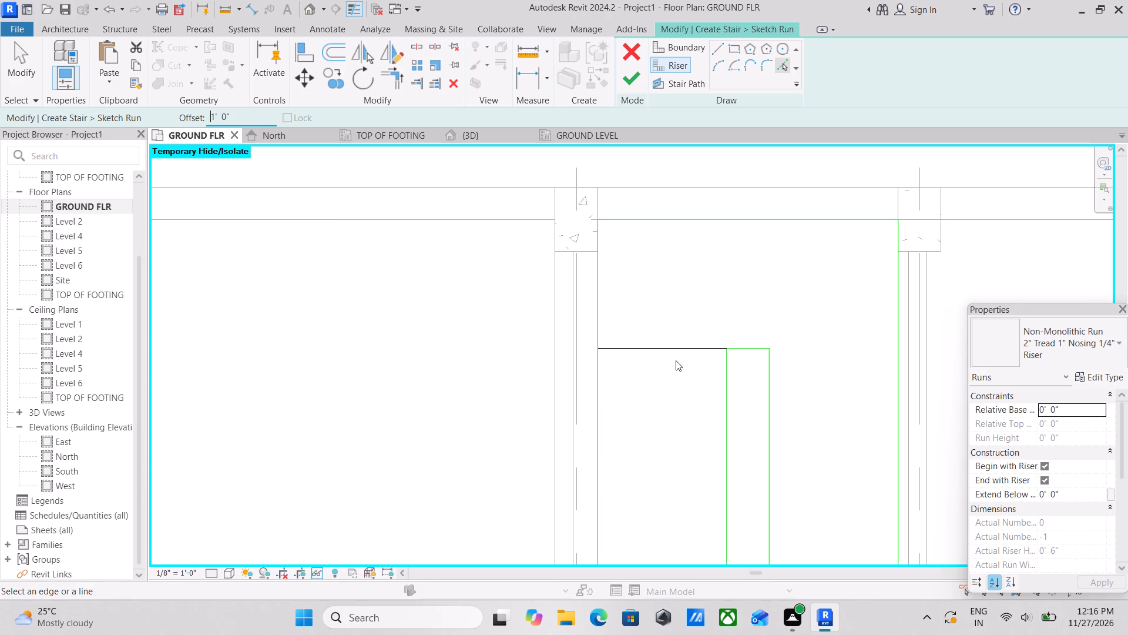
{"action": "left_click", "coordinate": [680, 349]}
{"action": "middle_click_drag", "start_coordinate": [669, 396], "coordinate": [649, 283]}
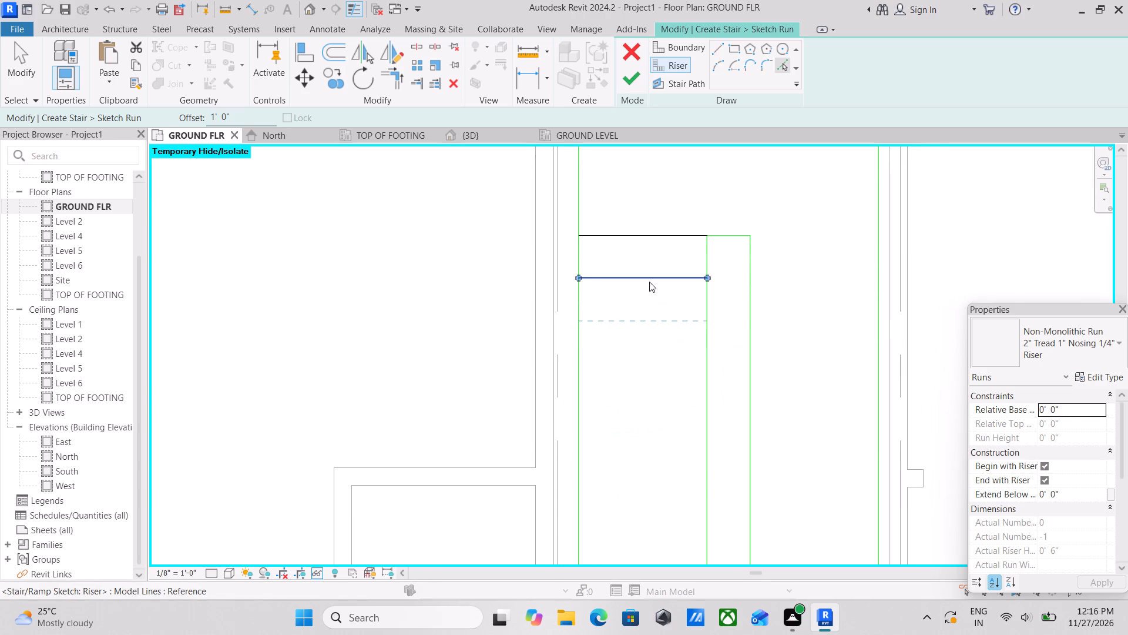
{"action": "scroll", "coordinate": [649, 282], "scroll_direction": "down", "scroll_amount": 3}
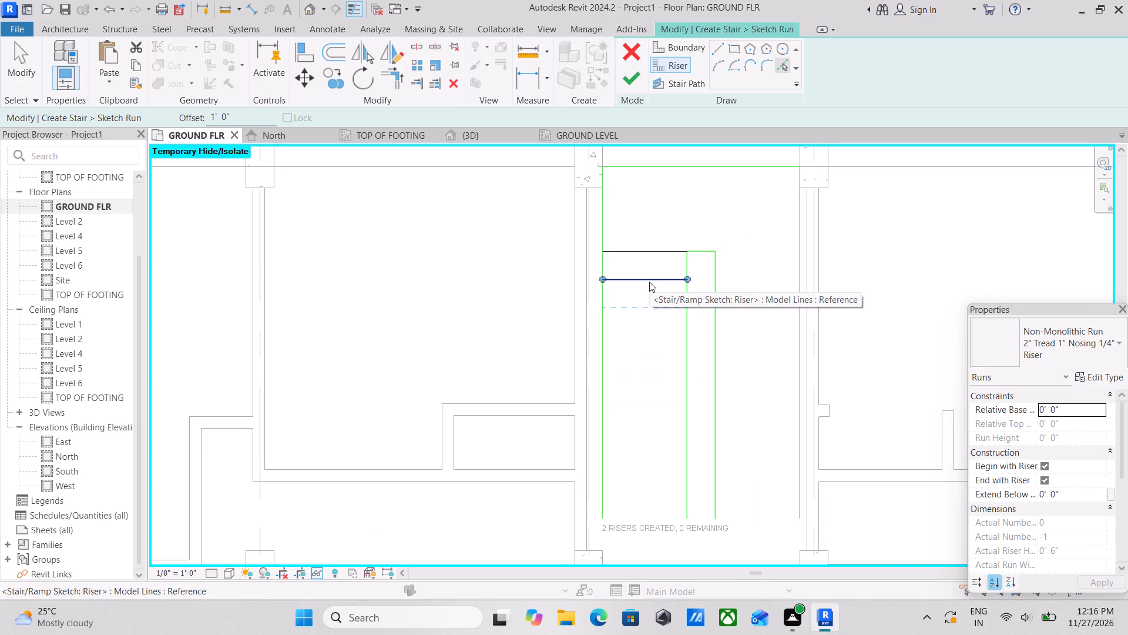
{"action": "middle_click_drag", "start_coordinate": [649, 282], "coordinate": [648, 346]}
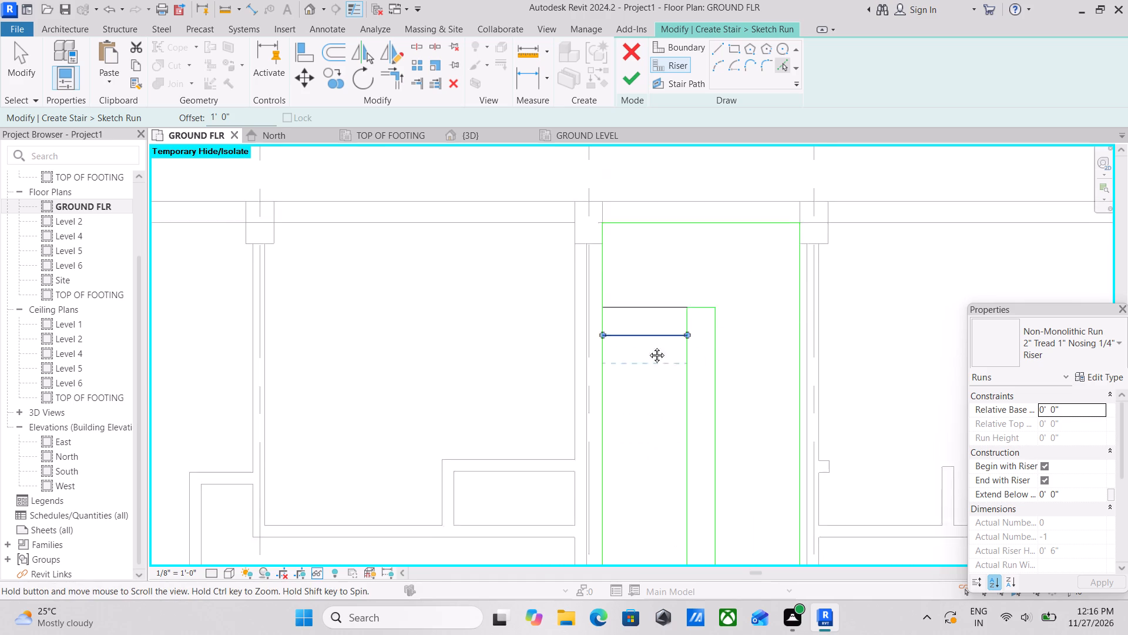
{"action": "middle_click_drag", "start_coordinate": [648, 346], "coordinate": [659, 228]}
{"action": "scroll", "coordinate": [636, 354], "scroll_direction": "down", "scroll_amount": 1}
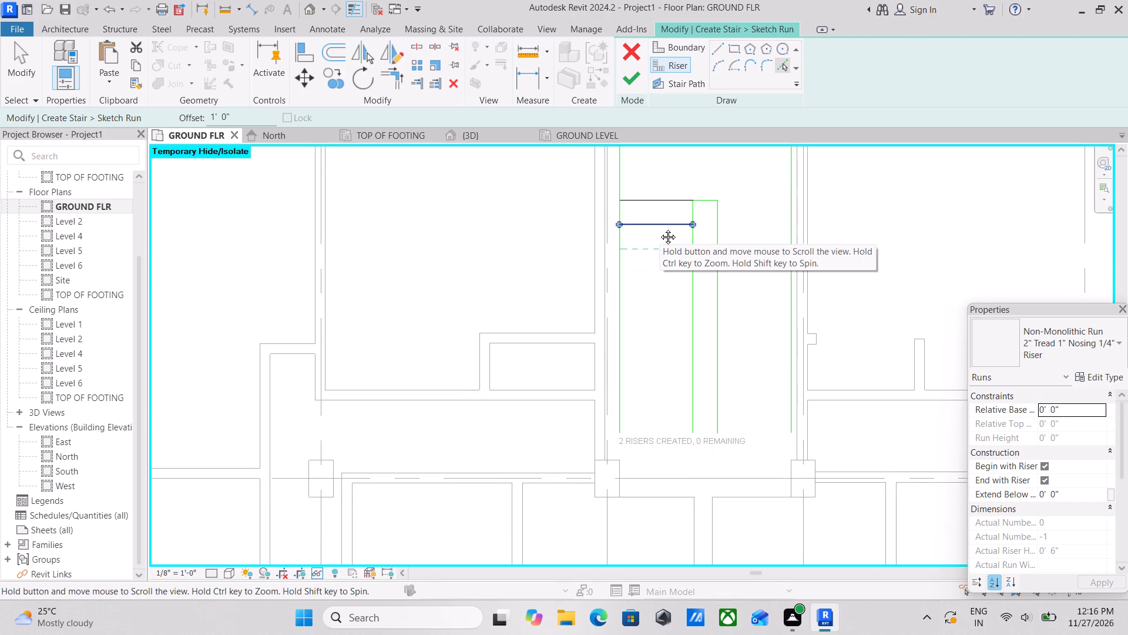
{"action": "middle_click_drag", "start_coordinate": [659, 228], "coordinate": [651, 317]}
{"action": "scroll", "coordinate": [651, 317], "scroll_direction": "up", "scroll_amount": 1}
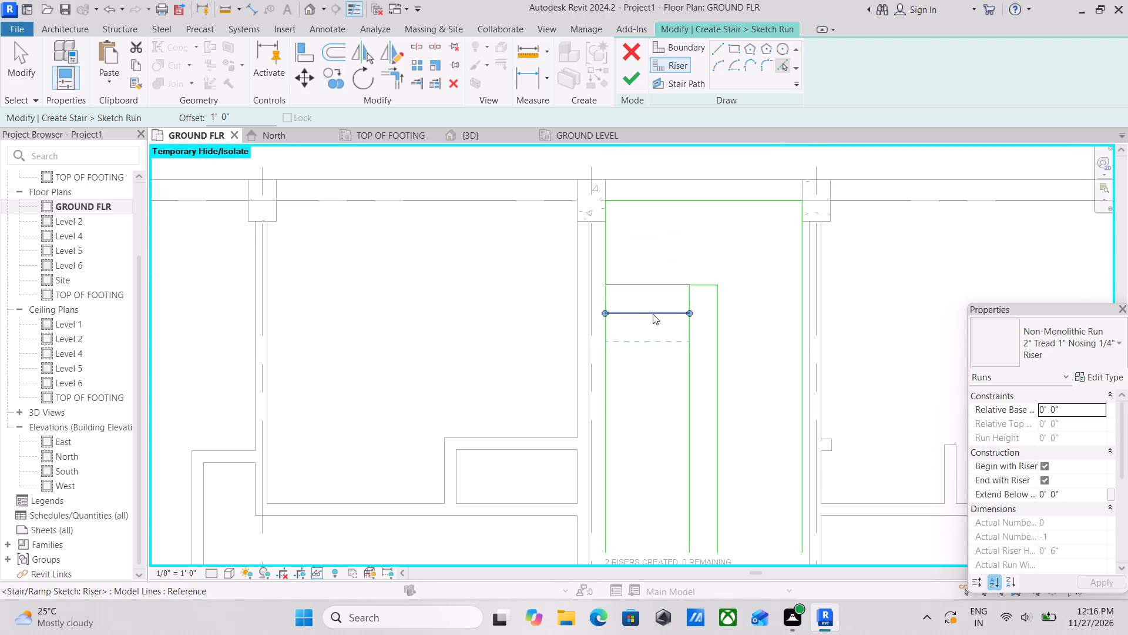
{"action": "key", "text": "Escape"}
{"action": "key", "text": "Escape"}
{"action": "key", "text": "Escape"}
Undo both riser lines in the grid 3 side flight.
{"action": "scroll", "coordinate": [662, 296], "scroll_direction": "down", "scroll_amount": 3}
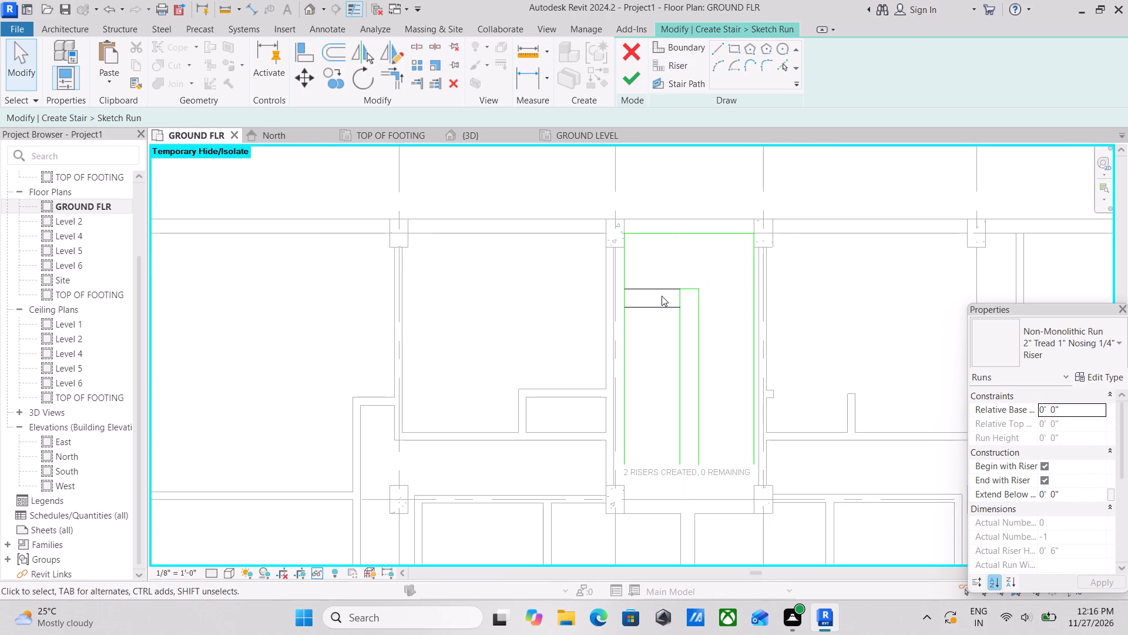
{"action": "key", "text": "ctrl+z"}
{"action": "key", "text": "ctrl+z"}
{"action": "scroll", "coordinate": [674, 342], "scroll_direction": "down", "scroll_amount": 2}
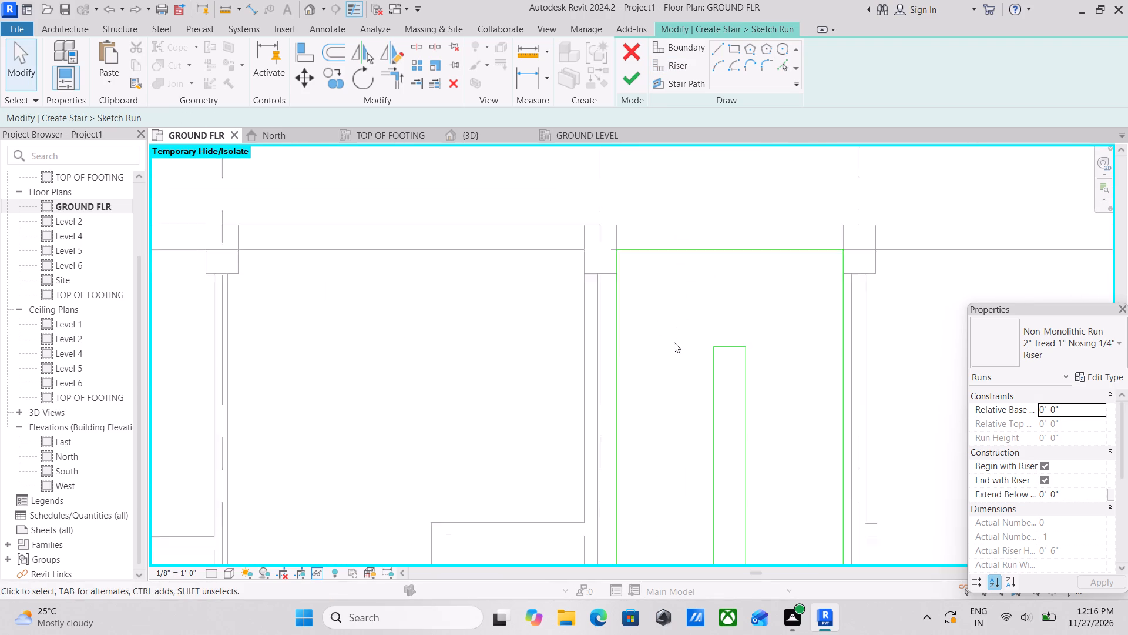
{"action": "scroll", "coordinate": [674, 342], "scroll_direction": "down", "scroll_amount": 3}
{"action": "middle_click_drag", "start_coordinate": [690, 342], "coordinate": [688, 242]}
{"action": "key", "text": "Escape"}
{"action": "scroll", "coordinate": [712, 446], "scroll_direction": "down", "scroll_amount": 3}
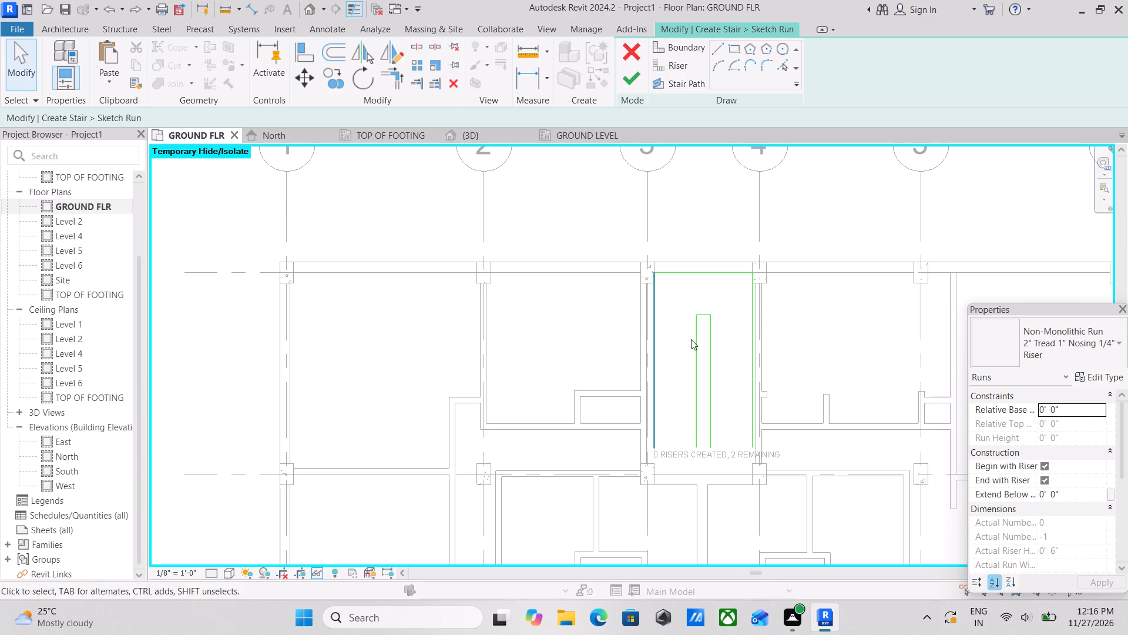
Discard the current run sketch and return to the stair's component editing.
{"action": "left_click", "coordinate": [636, 49]}
{"action": "left_click", "coordinate": [600, 316]}
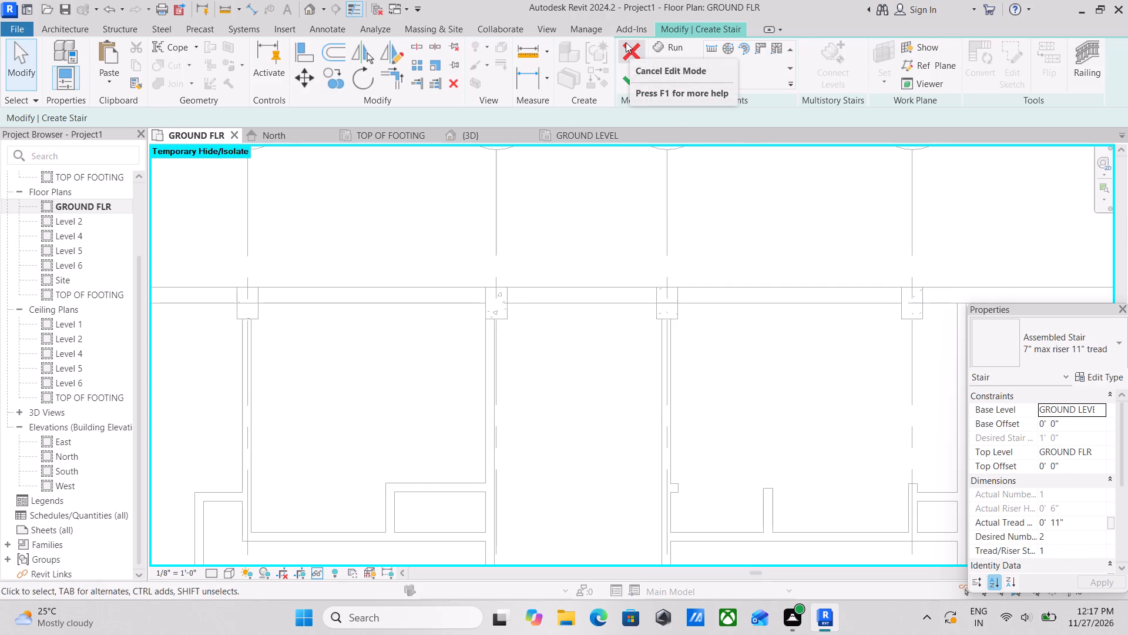
Set the stair's top level to FIRST FLR and its base level to GROUND FLR.
{"action": "left_click", "coordinate": [1098, 407]}
{"action": "left_click", "coordinate": [1098, 407]}
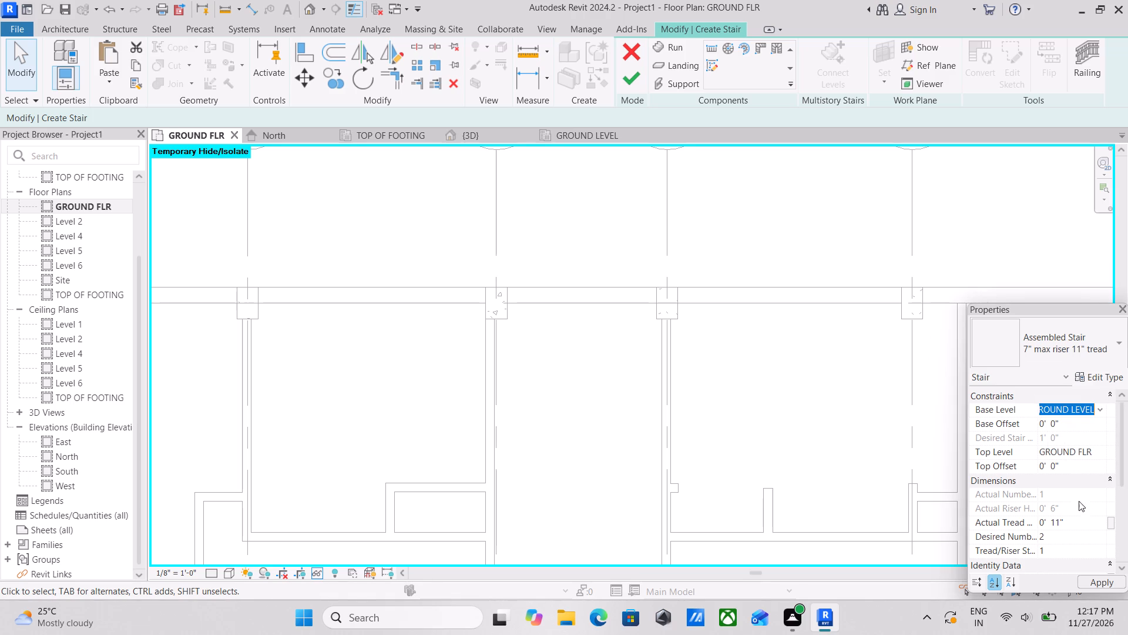
{"action": "scroll", "coordinate": [1078, 473], "scroll_direction": "down", "scroll_amount": 3}
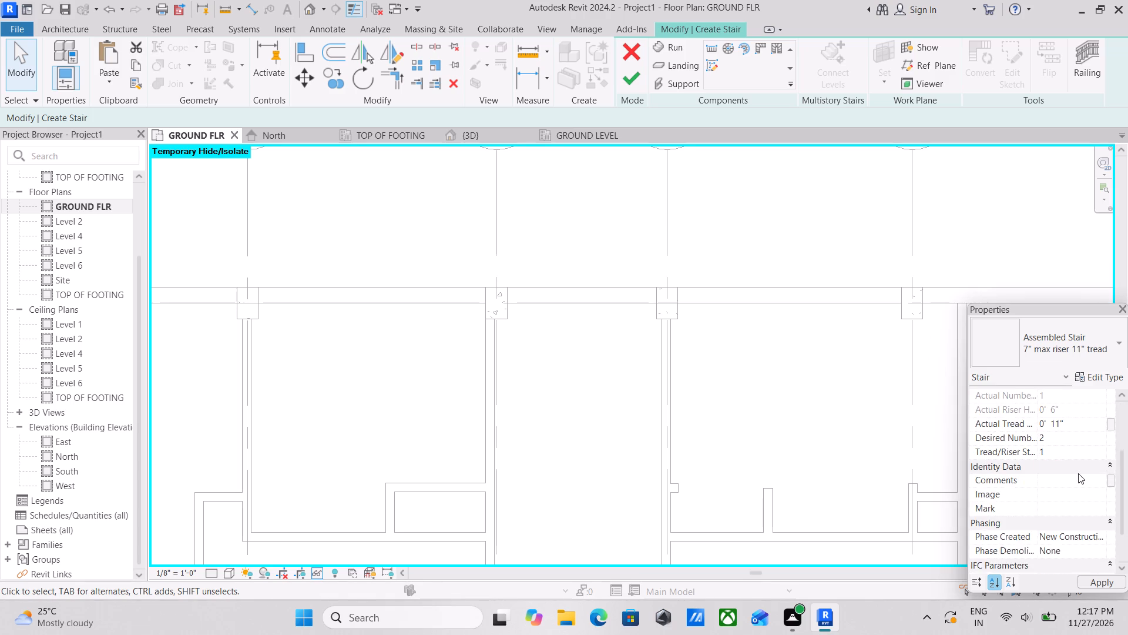
{"action": "scroll", "coordinate": [1078, 473], "scroll_direction": "down", "scroll_amount": 1}
{"action": "scroll", "coordinate": [1078, 473], "scroll_direction": "up", "scroll_amount": 7}
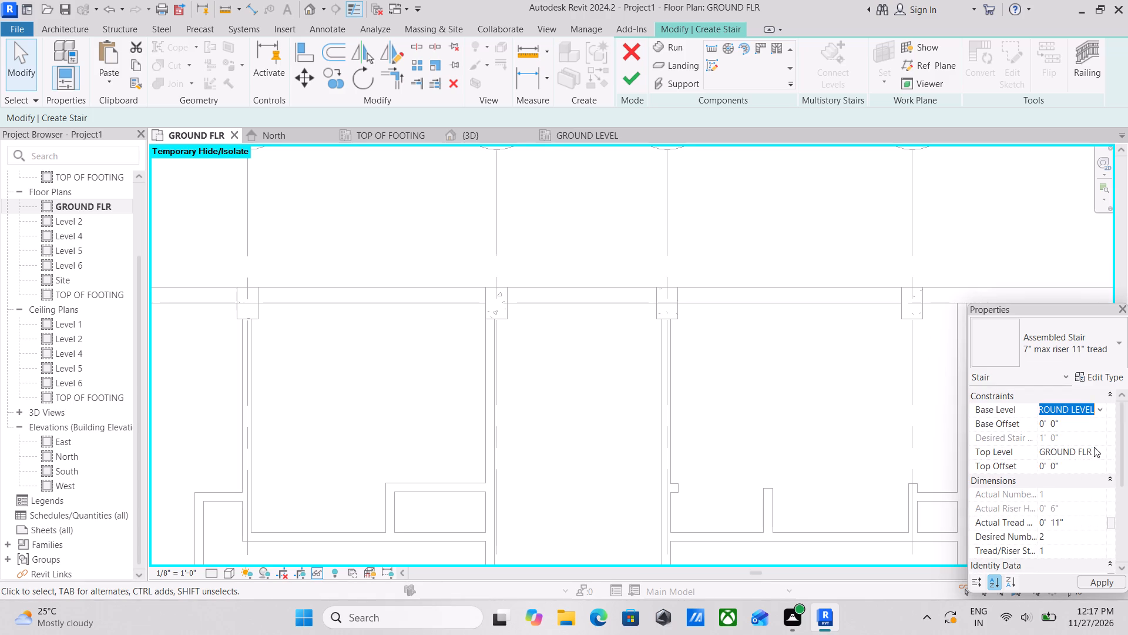
{"action": "left_click", "coordinate": [1094, 447]}
{"action": "left_click", "coordinate": [1102, 405]}
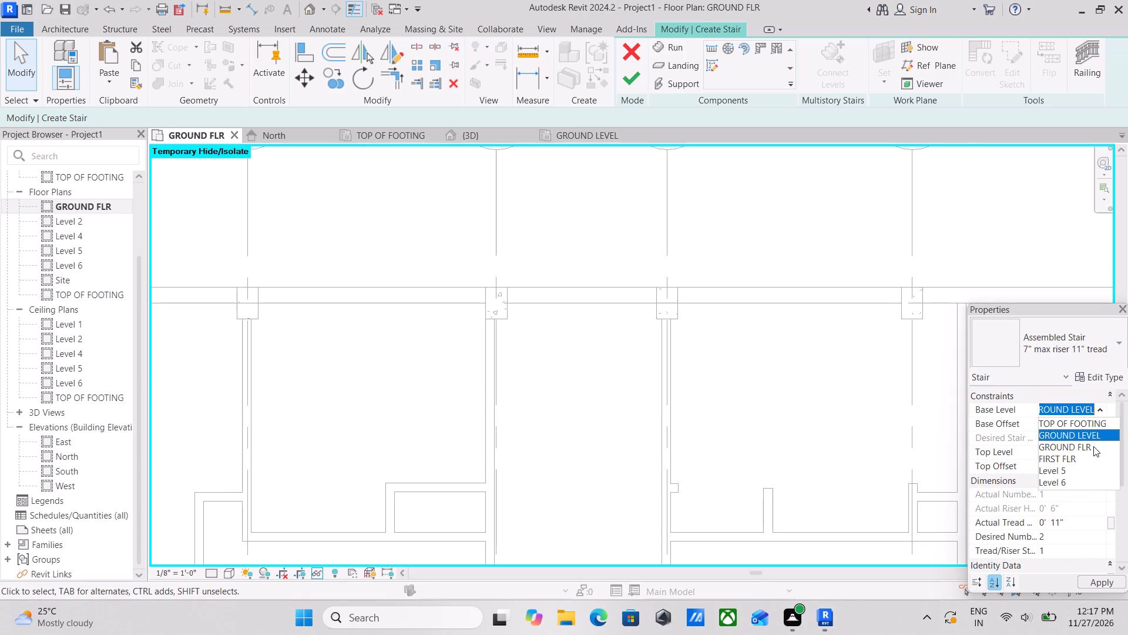
{"action": "left_click", "coordinate": [1097, 409]}
{"action": "left_click", "coordinate": [1102, 452]}
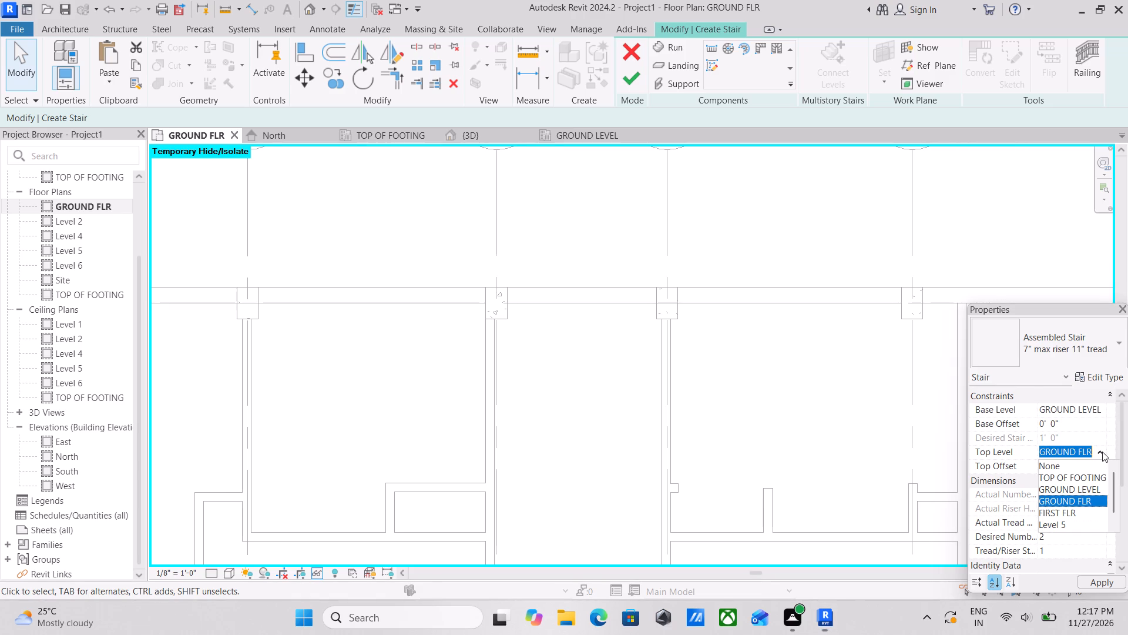
{"action": "scroll", "coordinate": [1090, 485], "scroll_direction": "down", "scroll_amount": 2}
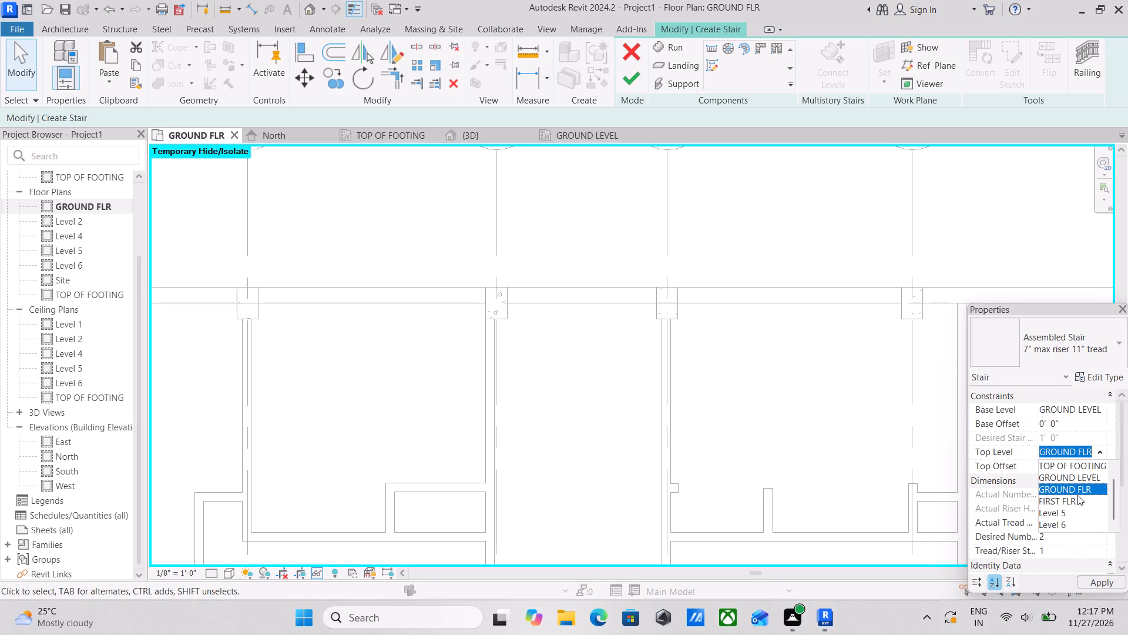
{"action": "left_click", "coordinate": [1074, 499]}
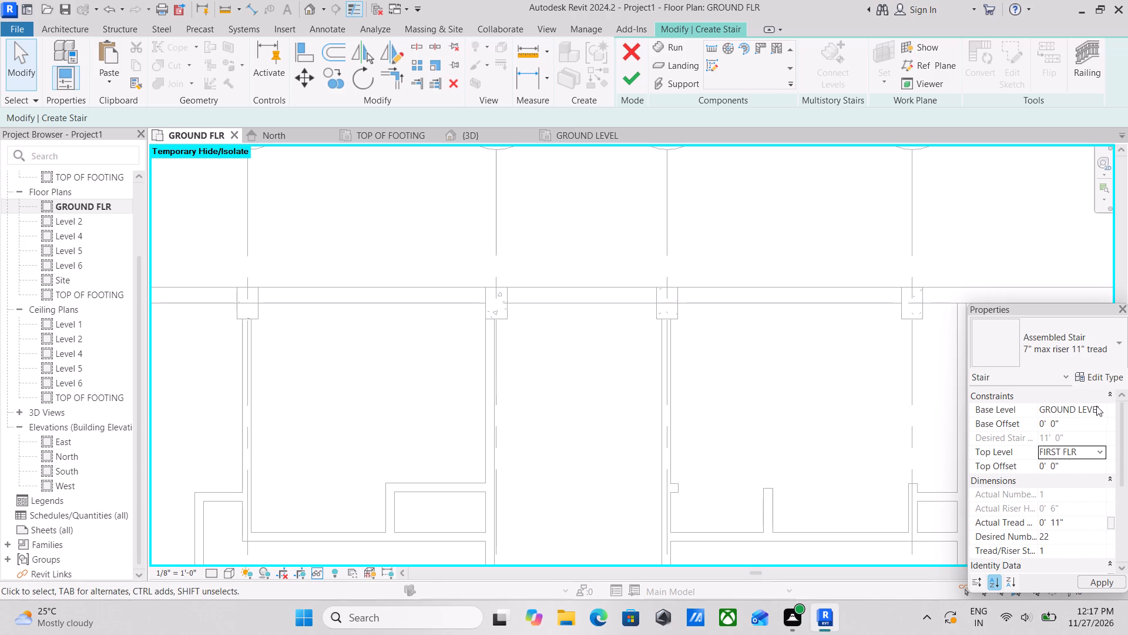
{"action": "left_click", "coordinate": [1098, 405]}
{"action": "left_click", "coordinate": [1092, 446]}
{"action": "scroll", "coordinate": [709, 355], "scroll_direction": "up", "scroll_amount": 2}
{"action": "scroll", "coordinate": [701, 345], "scroll_direction": "down", "scroll_amount": 4}
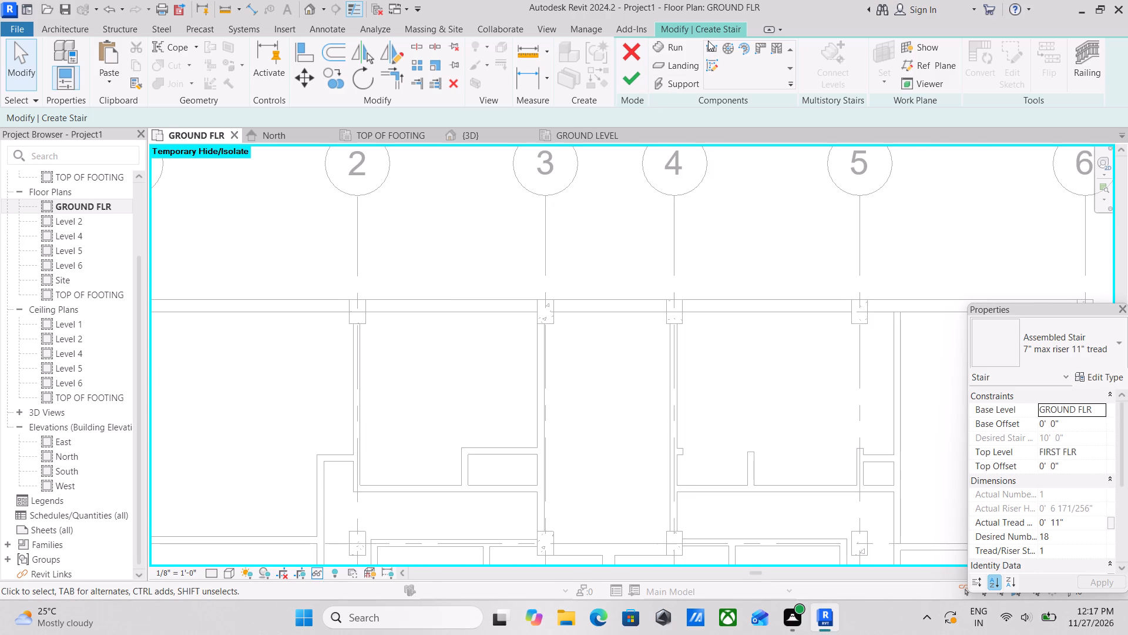
Start a sketched run with a 7' 0" boundary along the exterior wall between grids 3 and 4, continuing 12' 6" along the grid 4 side.
{"action": "left_click", "coordinate": [710, 65]}
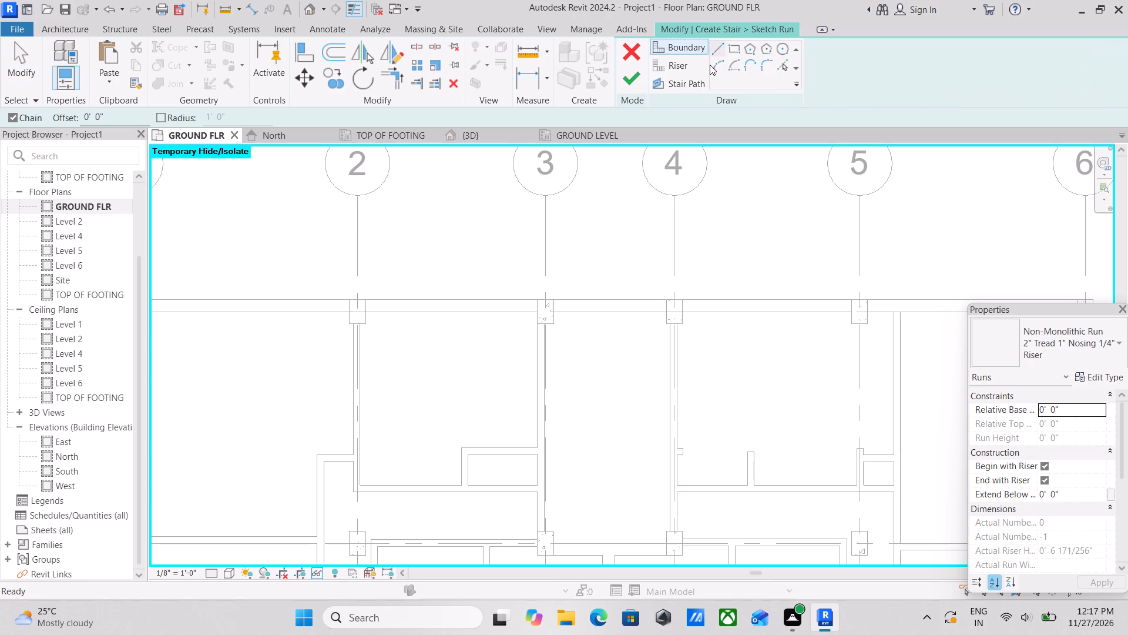
{"action": "scroll", "coordinate": [625, 390], "scroll_direction": "up", "scroll_amount": 1}
{"action": "middle_click_drag", "start_coordinate": [620, 363], "coordinate": [694, 219]}
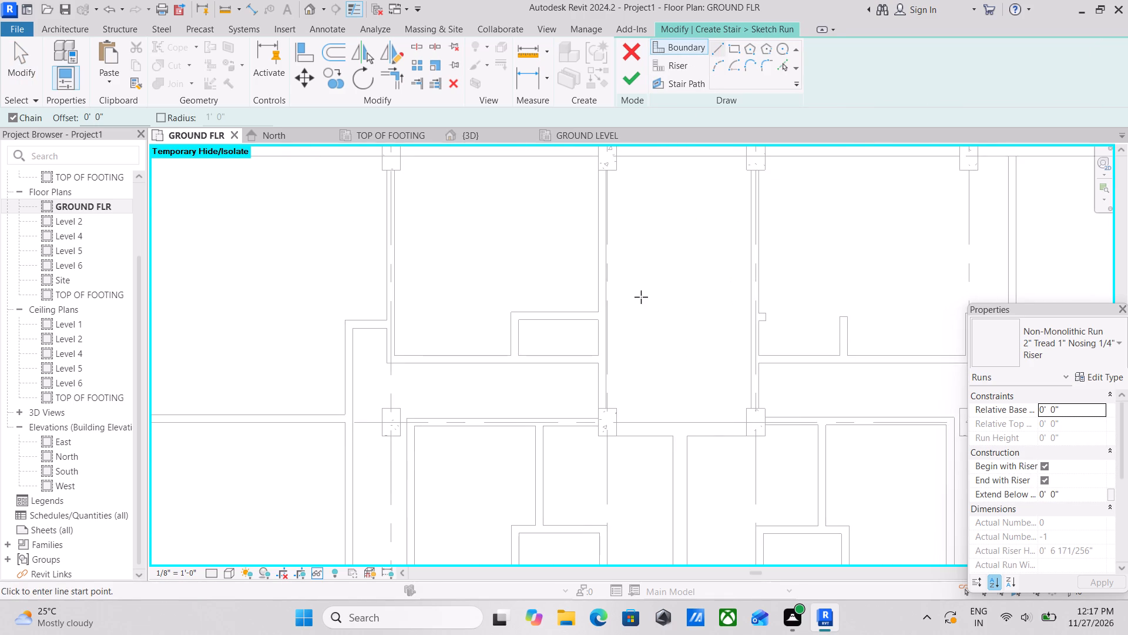
{"action": "middle_click_drag", "start_coordinate": [641, 299], "coordinate": [650, 352]}
{"action": "scroll", "coordinate": [633, 206], "scroll_direction": "up", "scroll_amount": 3}
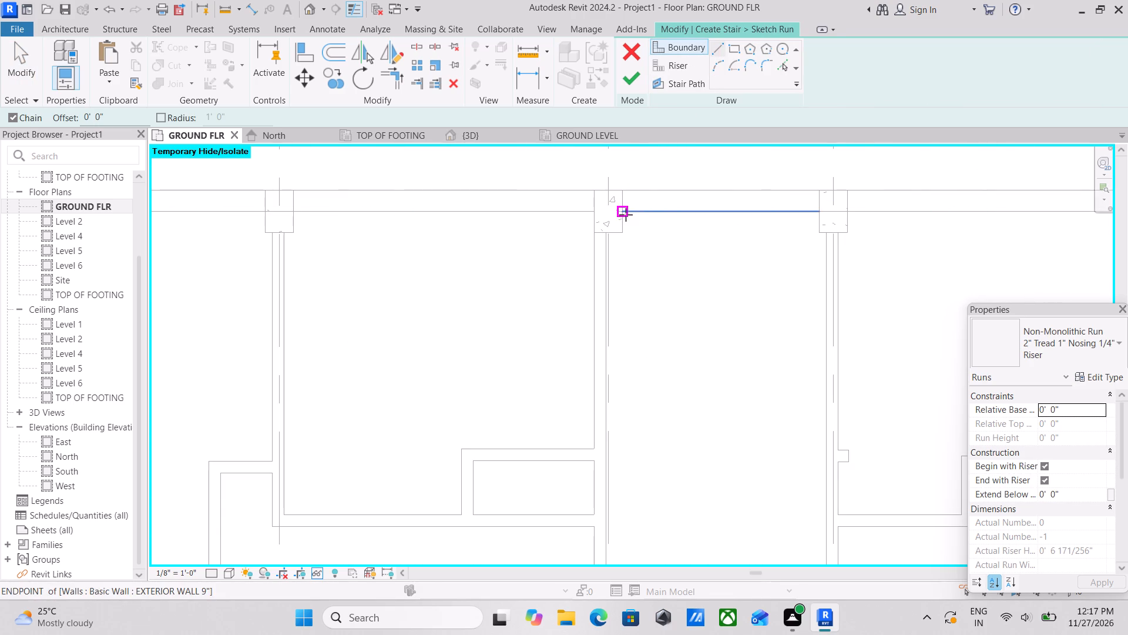
{"action": "left_click", "coordinate": [626, 215]}
{"action": "left_click", "coordinate": [817, 209]}
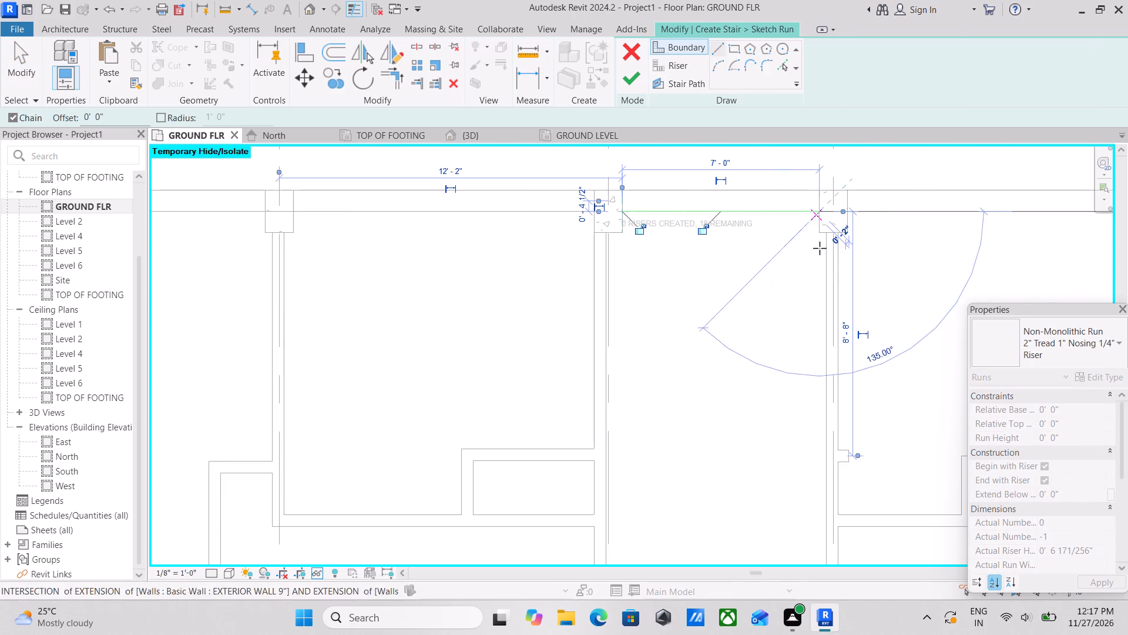
{"action": "middle_click_drag", "start_coordinate": [816, 273], "coordinate": [811, 150]}
{"action": "middle_click_drag", "start_coordinate": [816, 282], "coordinate": [805, 179]}
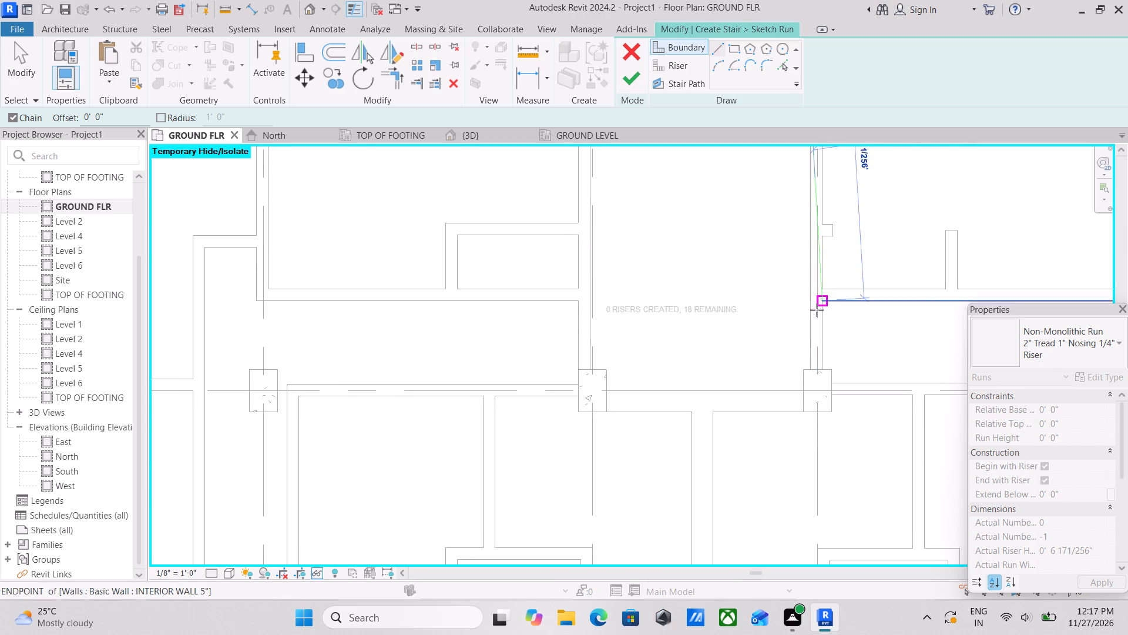
{"action": "left_click", "coordinate": [801, 339]}
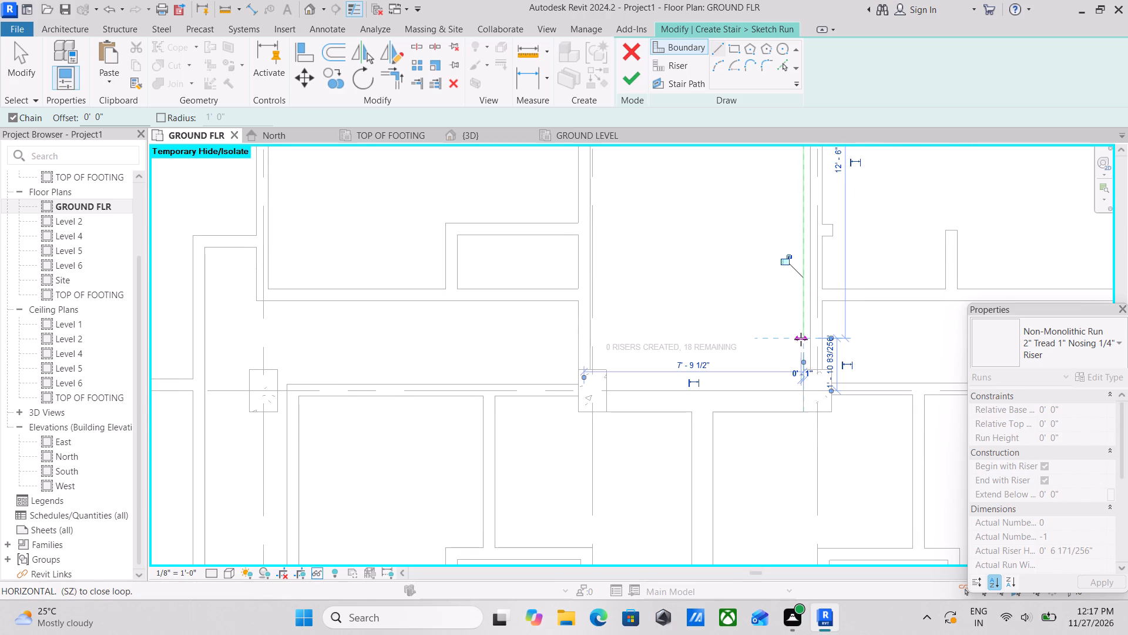
{"action": "key", "text": "Escape"}
Draw the grid 3 side boundary 12' 6" long from the exterior wall corner, ending level with the grid 4 side boundary.
{"action": "scroll", "coordinate": [659, 215], "scroll_direction": "down", "scroll_amount": 2}
{"action": "middle_click_drag", "start_coordinate": [670, 247], "coordinate": [712, 334]}
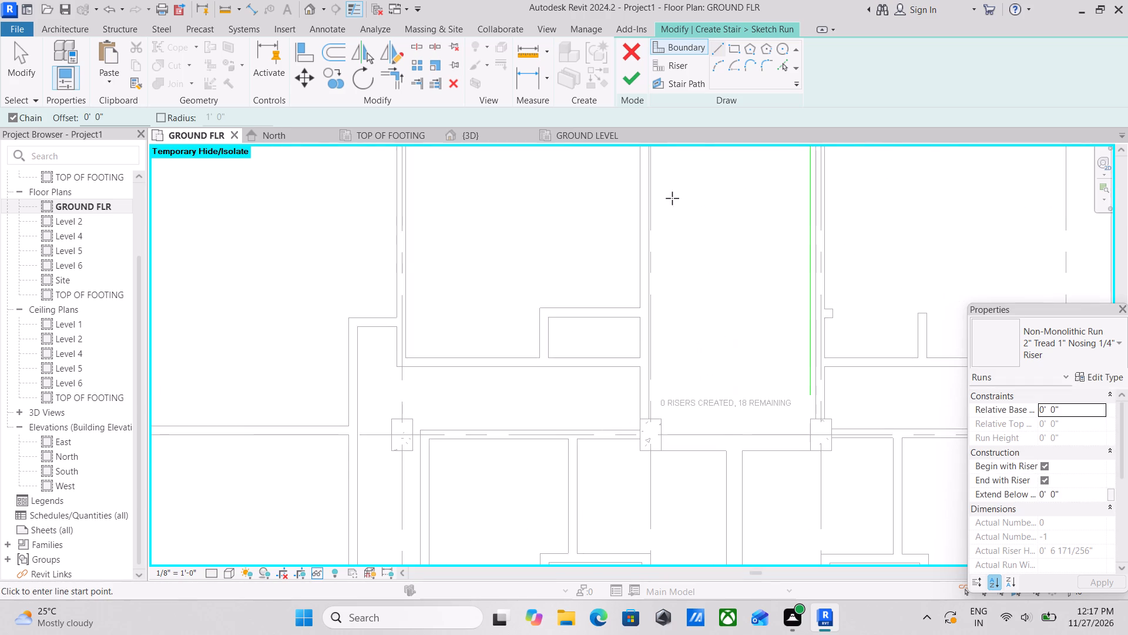
{"action": "scroll", "coordinate": [671, 198], "scroll_direction": "up", "scroll_amount": 1}
{"action": "middle_click_drag", "start_coordinate": [671, 198], "coordinate": [689, 331]}
{"action": "scroll", "coordinate": [668, 250], "scroll_direction": "up", "scroll_amount": 2}
{"action": "left_click", "coordinate": [677, 246]}
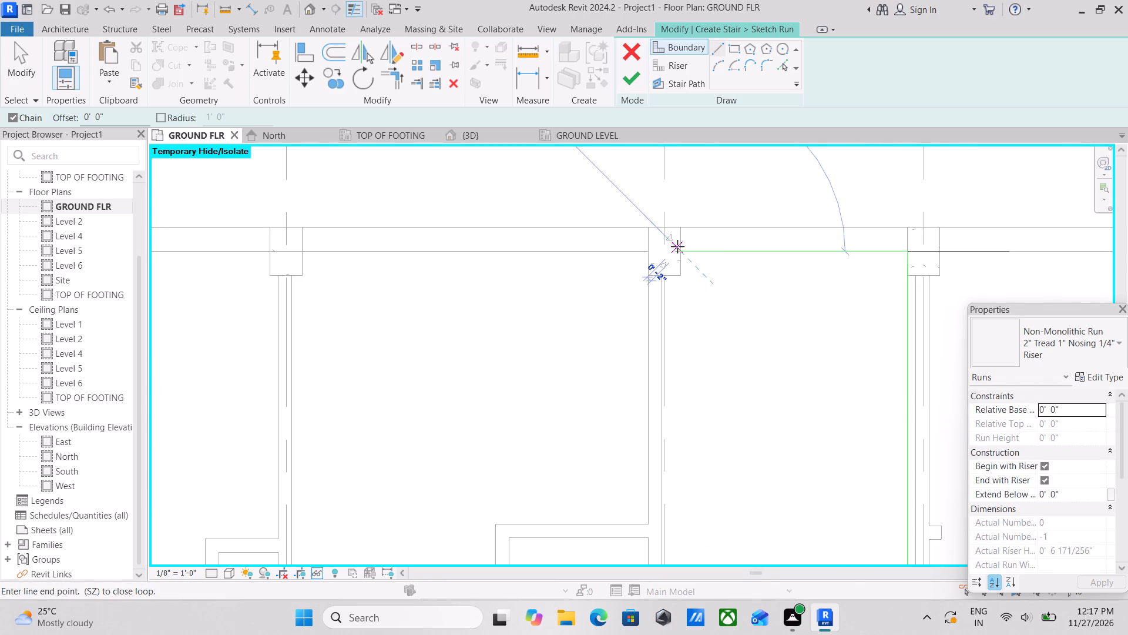
{"action": "middle_click_drag", "start_coordinate": [674, 365], "coordinate": [673, 254]}
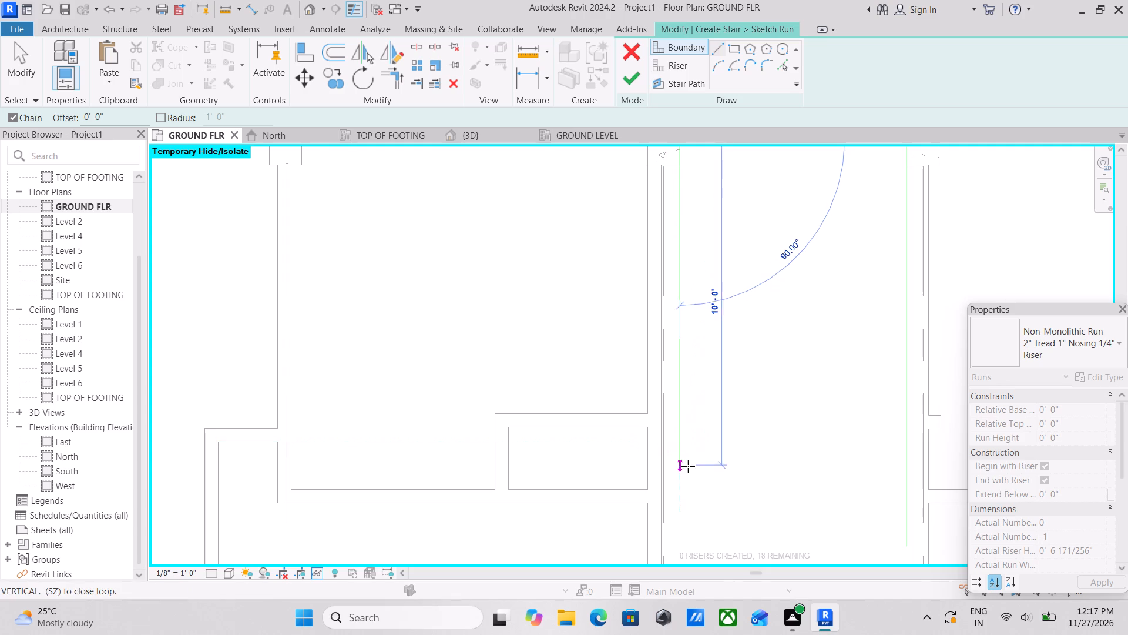
{"action": "middle_click_drag", "start_coordinate": [689, 468], "coordinate": [691, 362]}
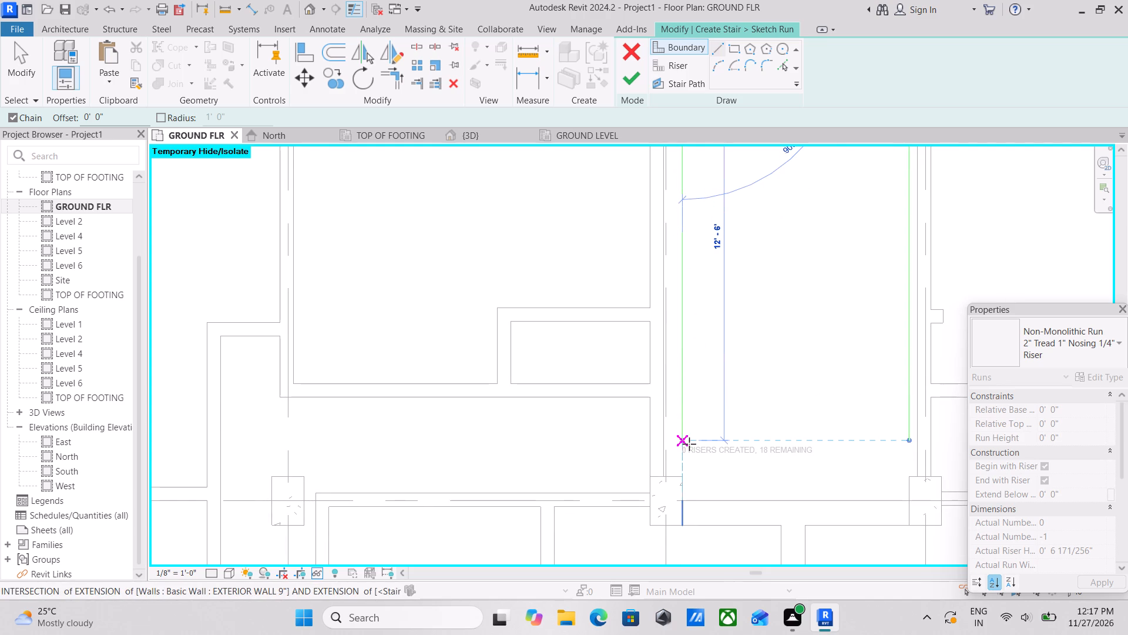
{"action": "left_click", "coordinate": [691, 440]}
{"action": "key", "text": "Escape"}
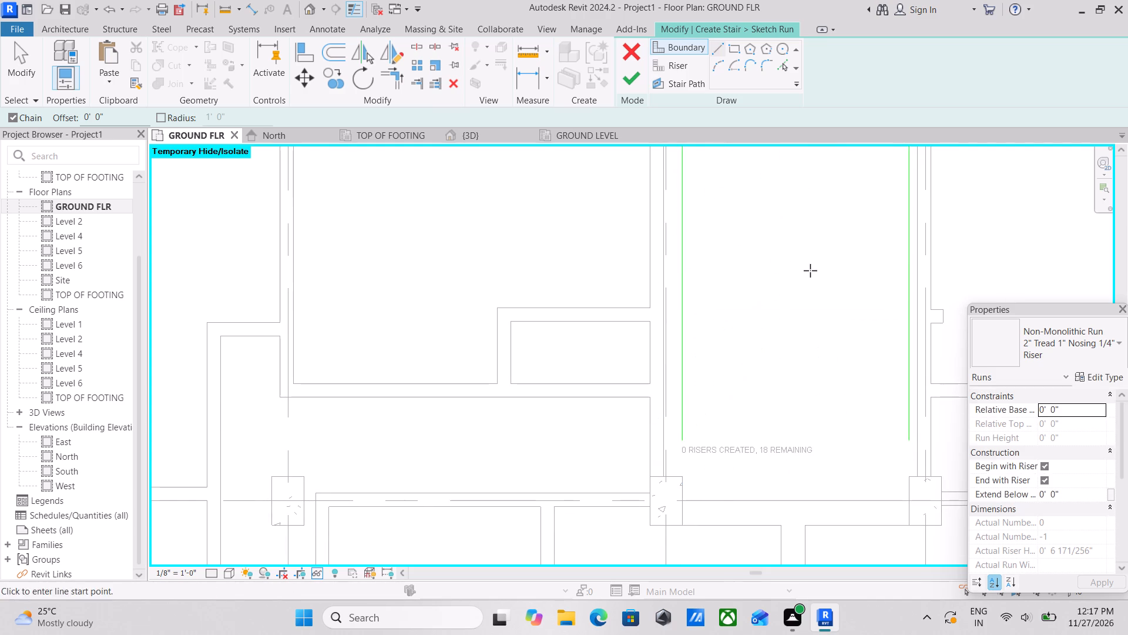
{"action": "key", "text": "Escape"}
Add two inner boundary lines, each offset 3' 0" inward from the grid 3 and grid 4 side boundaries.
{"action": "middle_click_drag", "start_coordinate": [722, 301], "coordinate": [730, 392]}
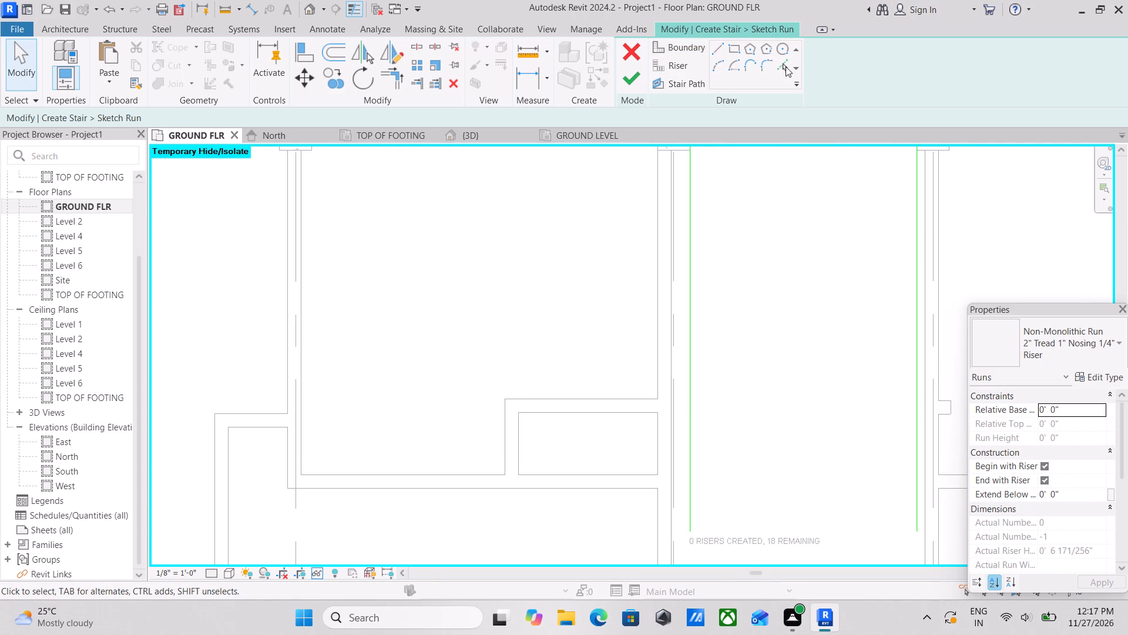
{"action": "left_click", "coordinate": [783, 67]}
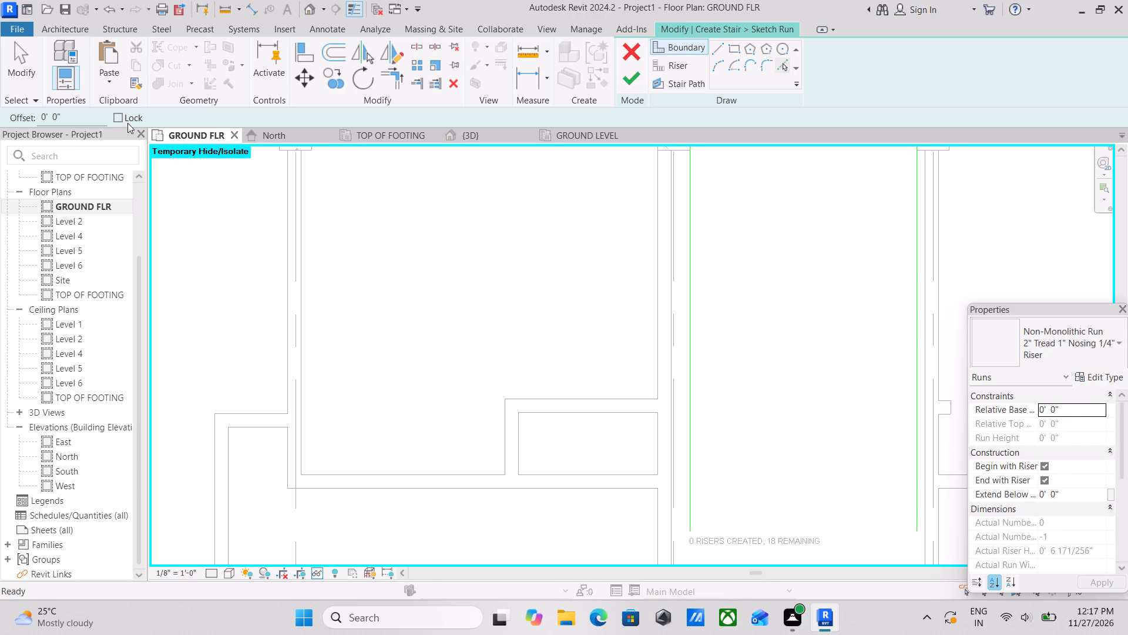
{"action": "left_click_drag", "start_coordinate": [72, 118], "coordinate": [0, 116]}
{"action": "type", "text": "3'"}
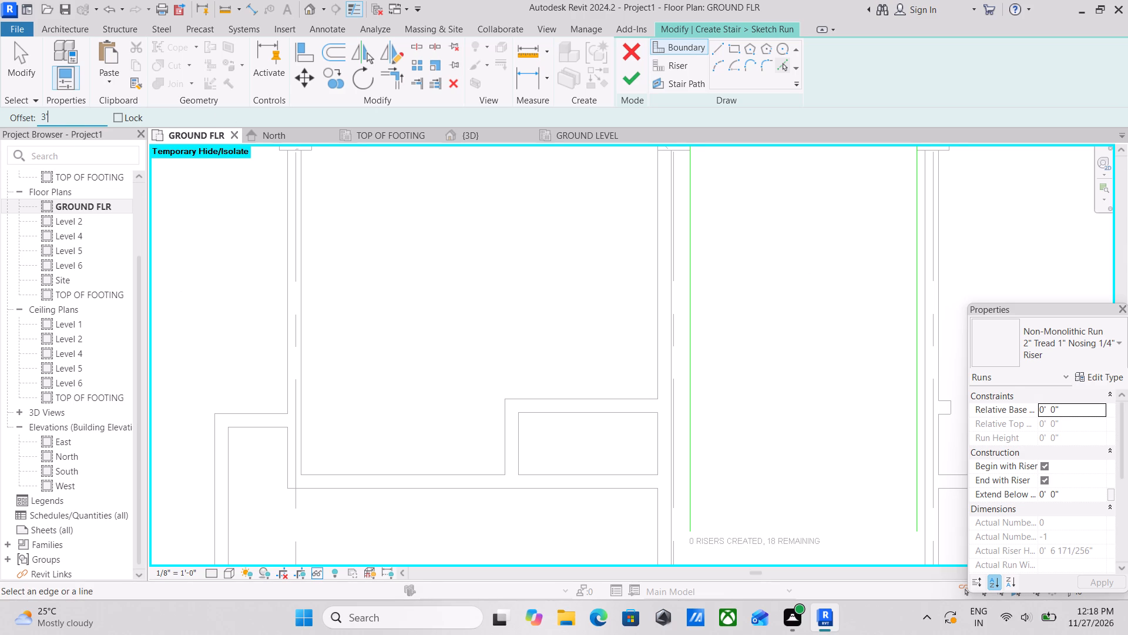
{"action": "key", "text": "Return"}
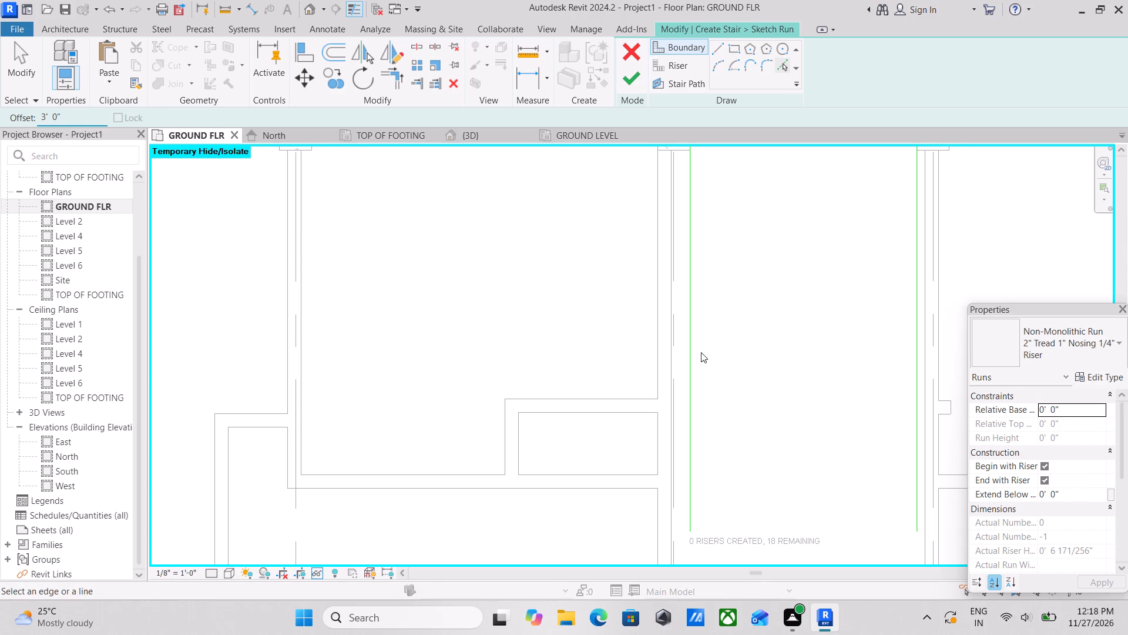
{"action": "left_click", "coordinate": [693, 349]}
{"action": "middle_click_drag", "start_coordinate": [836, 360], "coordinate": [722, 393]}
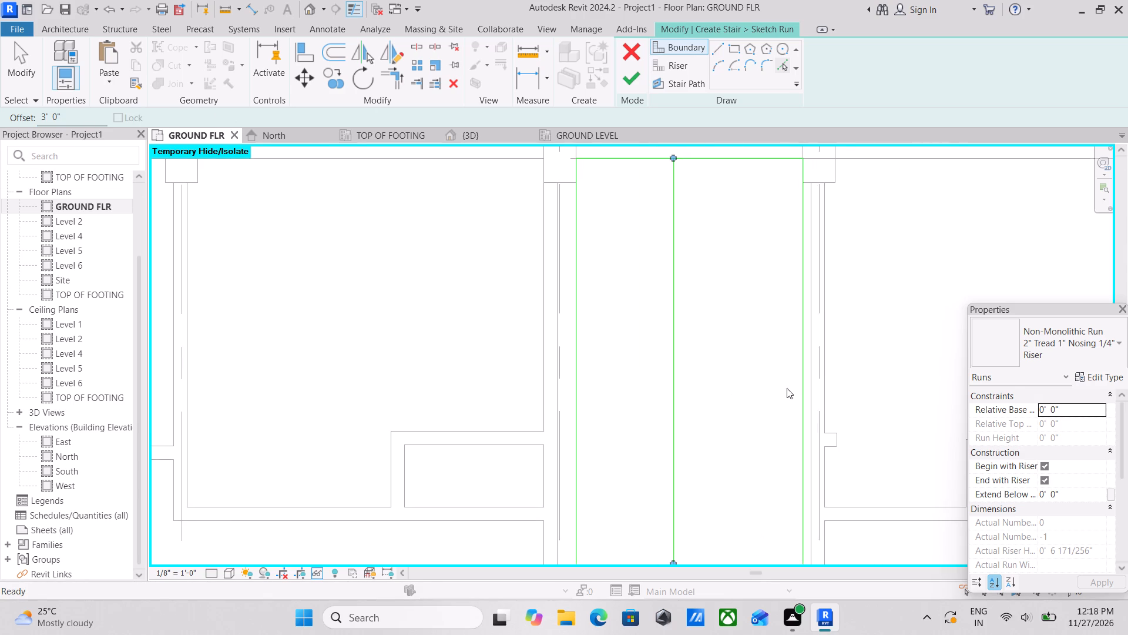
{"action": "left_click", "coordinate": [803, 384]}
{"action": "middle_click_drag", "start_coordinate": [760, 347], "coordinate": [758, 476]}
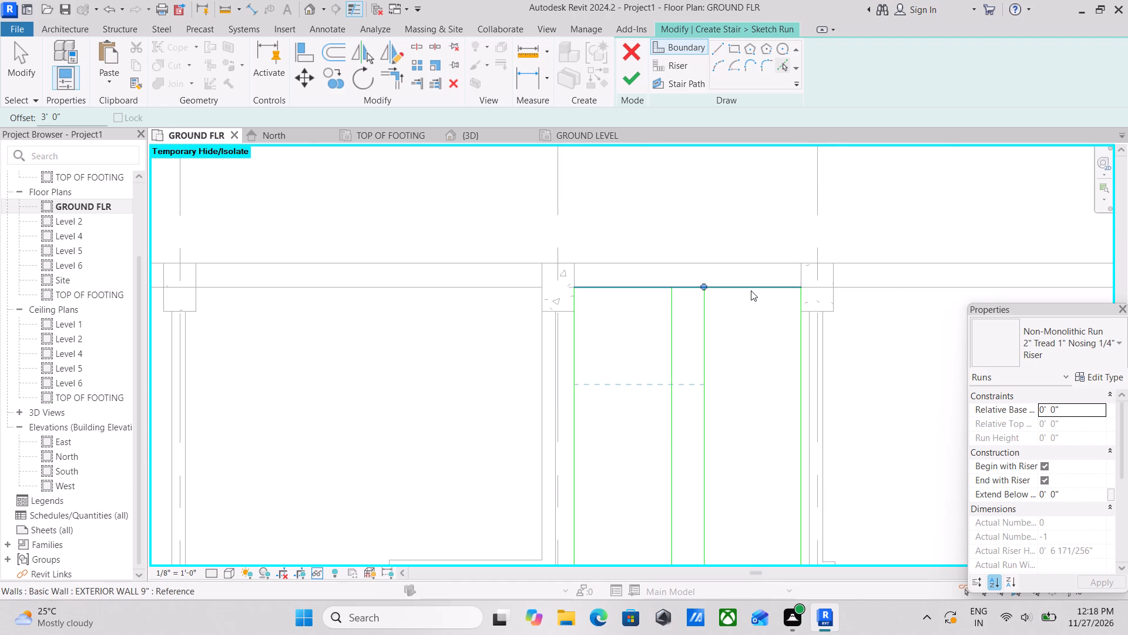
Add a crossing boundary line offset 3' 0" into the stairwell from the exterior wall boundary.
{"action": "left_click", "coordinate": [751, 290]}
{"action": "key", "text": "Escape"}
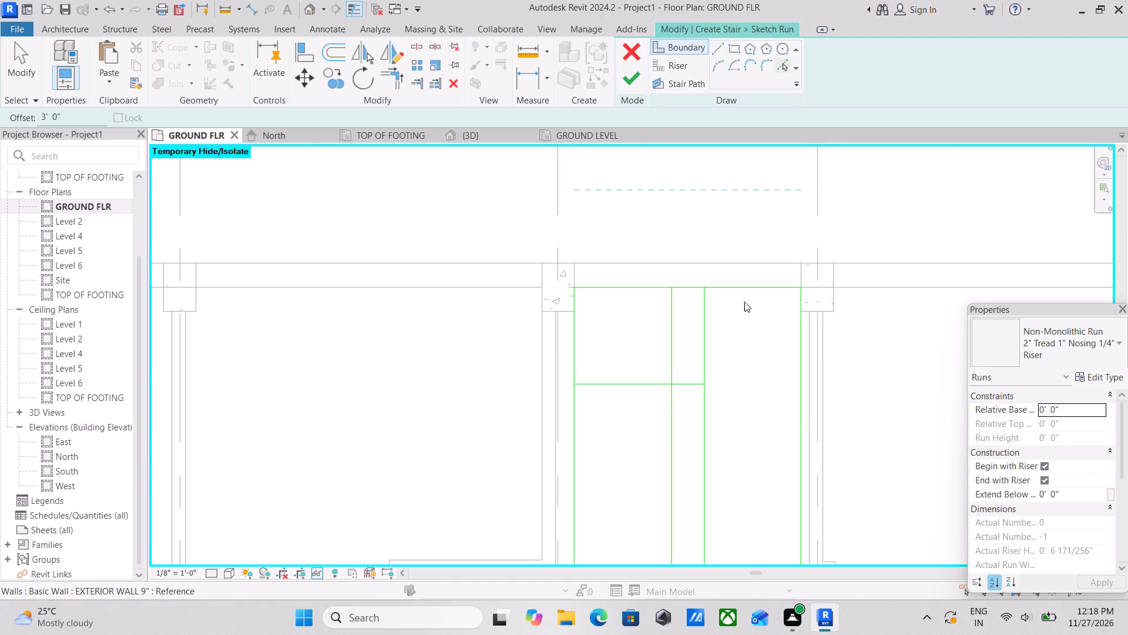
{"action": "key", "text": "Escape"}
{"action": "key", "text": "Escape"}
{"action": "scroll", "coordinate": [662, 395], "scroll_direction": "up", "scroll_amount": 3}
{"action": "key", "text": "Escape"}
{"action": "key", "text": "Escape"}
{"action": "key", "text": "Escape"}
{"action": "key", "text": "Escape"}
Shorten the crossing line to 1' 0" so it spans only between the two inner boundary lines.
{"action": "left_click", "coordinate": [627, 380]}
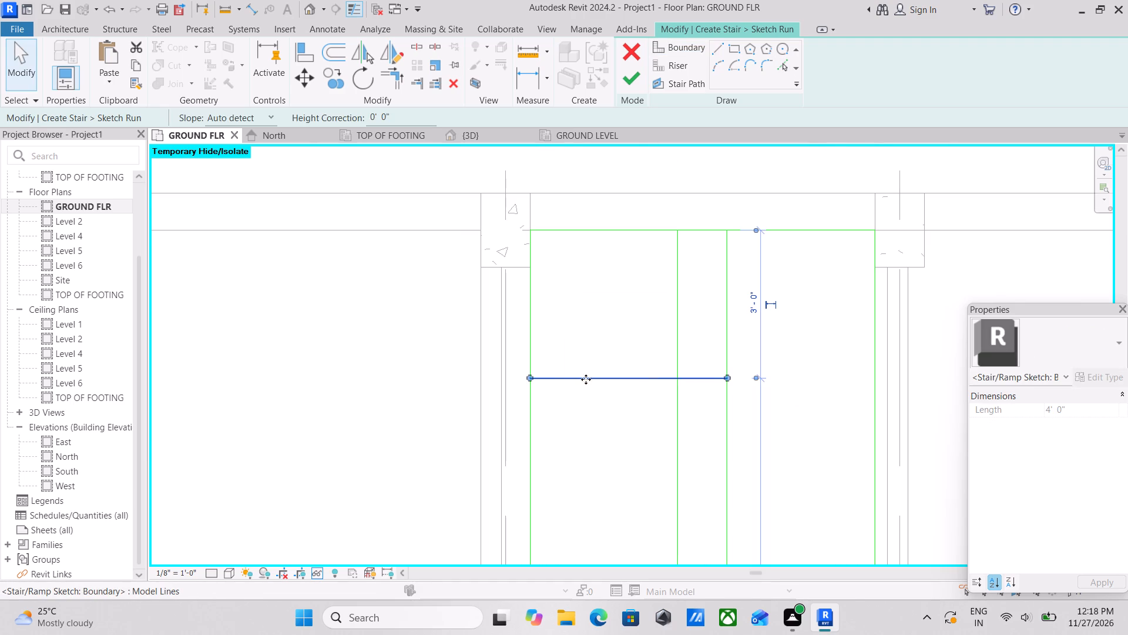
{"action": "scroll", "coordinate": [569, 383], "scroll_direction": "up", "scroll_amount": 3}
{"action": "left_click_drag", "start_coordinate": [510, 373], "coordinate": [713, 373]}
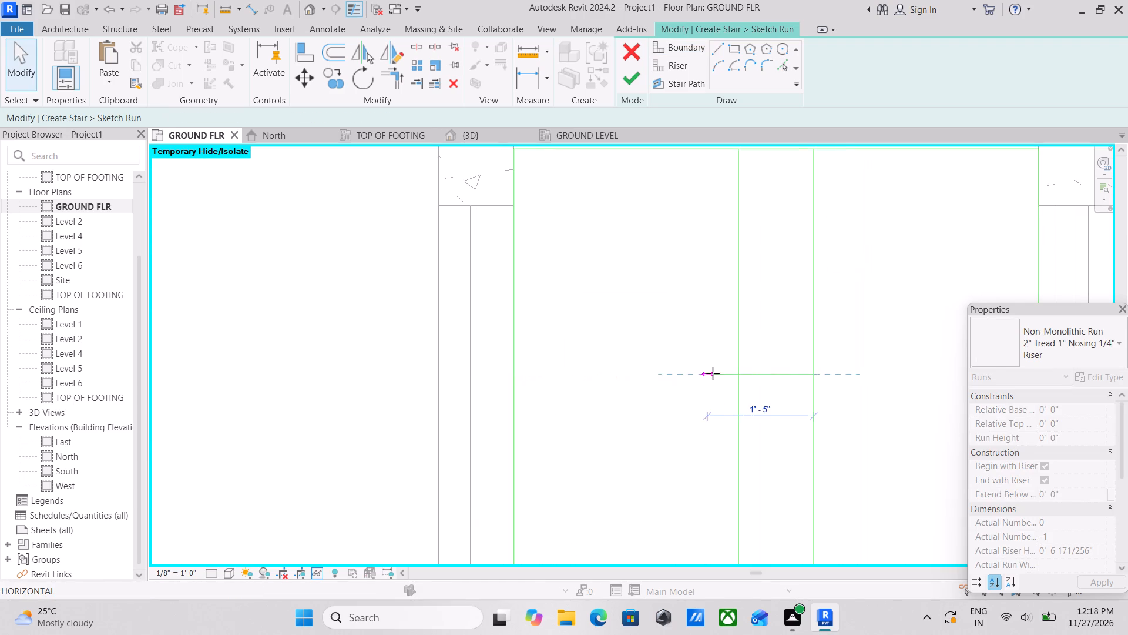
{"action": "left_click_drag", "start_coordinate": [713, 373], "coordinate": [735, 373]}
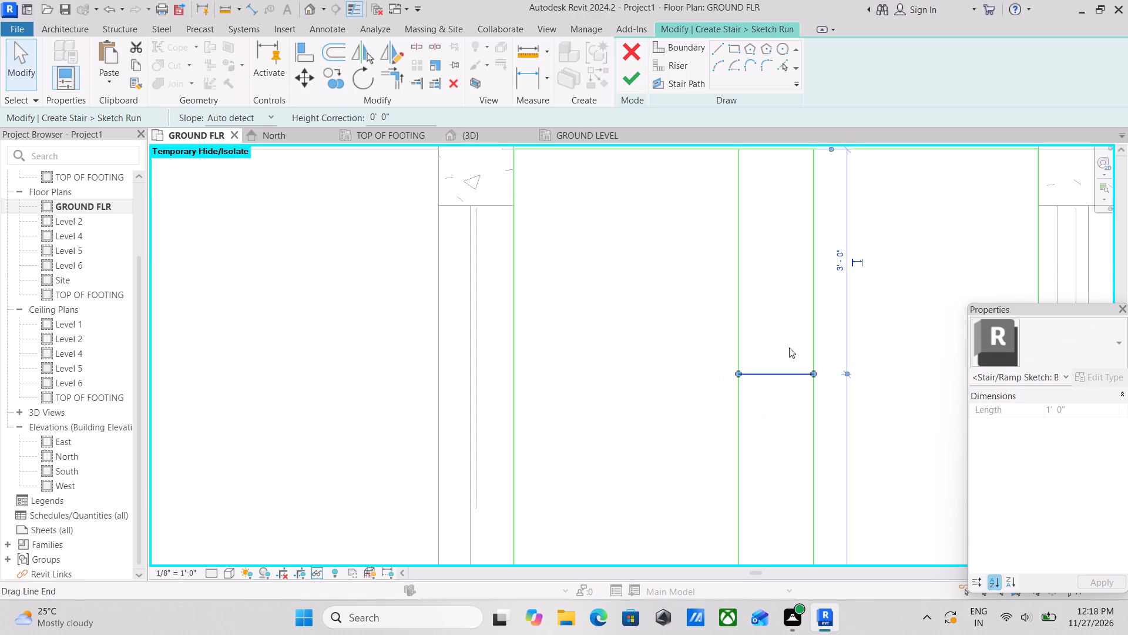
{"action": "key", "text": "Escape"}
{"action": "key", "text": "Escape"}
Pull the exterior-wall ends of both inner boundary lines back to the short crossing line.
{"action": "left_click", "coordinate": [813, 323]}
{"action": "scroll", "coordinate": [827, 309], "scroll_direction": "down", "scroll_amount": 3}
{"action": "middle_click_drag", "start_coordinate": [824, 319], "coordinate": [804, 387]}
{"action": "scroll", "coordinate": [804, 387], "scroll_direction": "up", "scroll_amount": 1}
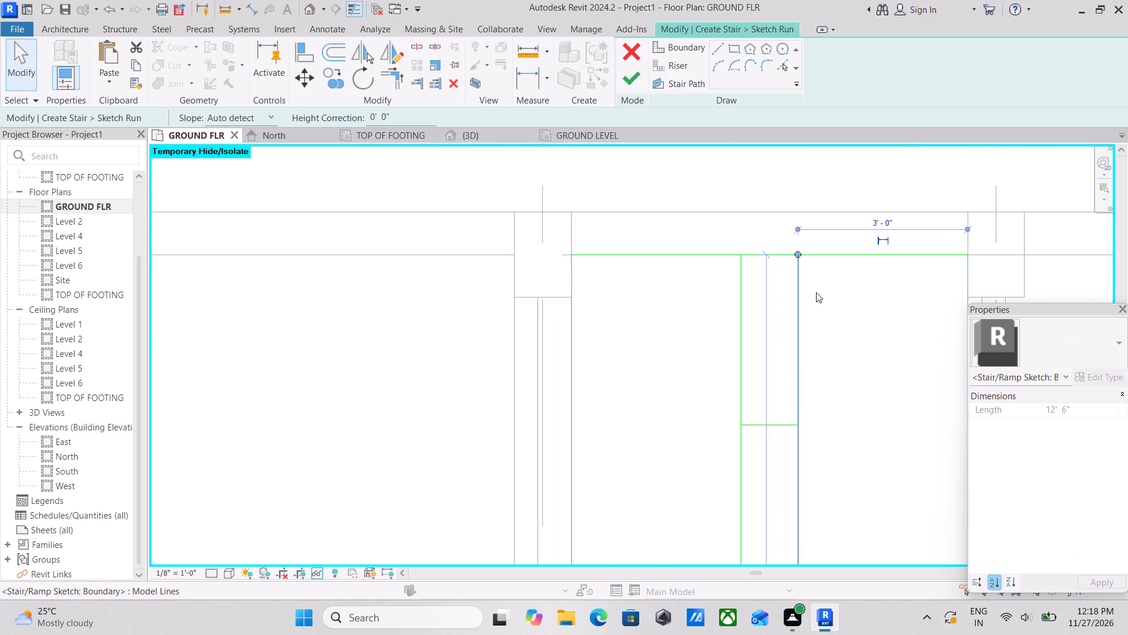
{"action": "left_click_drag", "start_coordinate": [798, 253], "coordinate": [798, 422]}
{"action": "left_click", "coordinate": [738, 339]}
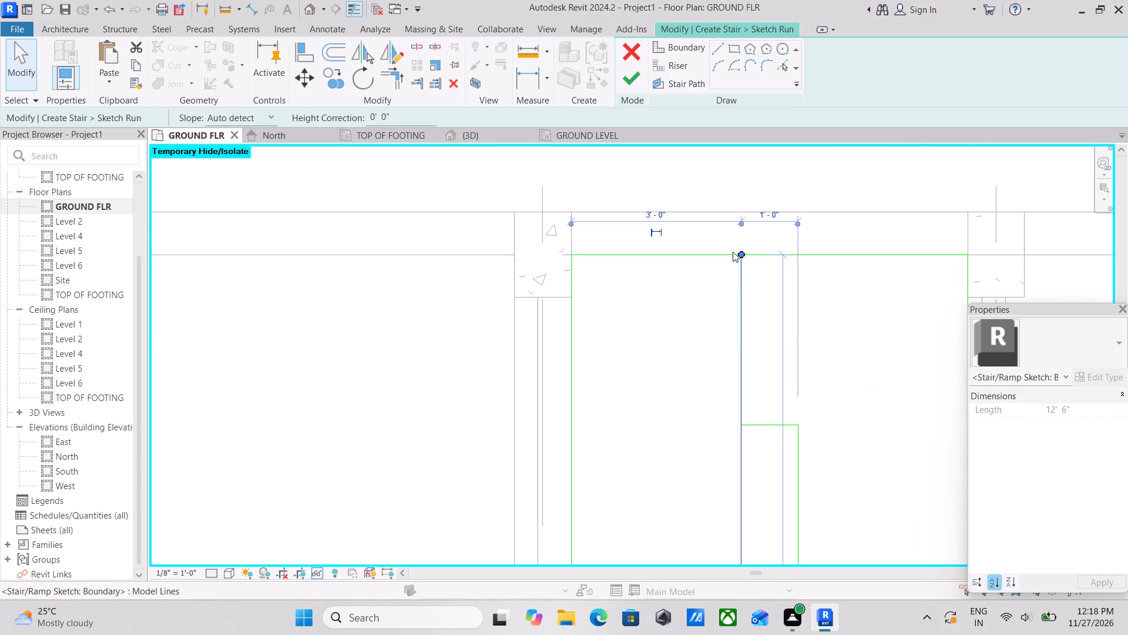
{"action": "left_click_drag", "start_coordinate": [740, 253], "coordinate": [739, 427]}
{"action": "key", "text": "Escape"}
{"action": "scroll", "coordinate": [790, 333], "scroll_direction": "down", "scroll_amount": 7}
{"action": "middle_click_drag", "start_coordinate": [790, 333], "coordinate": [786, 291]}
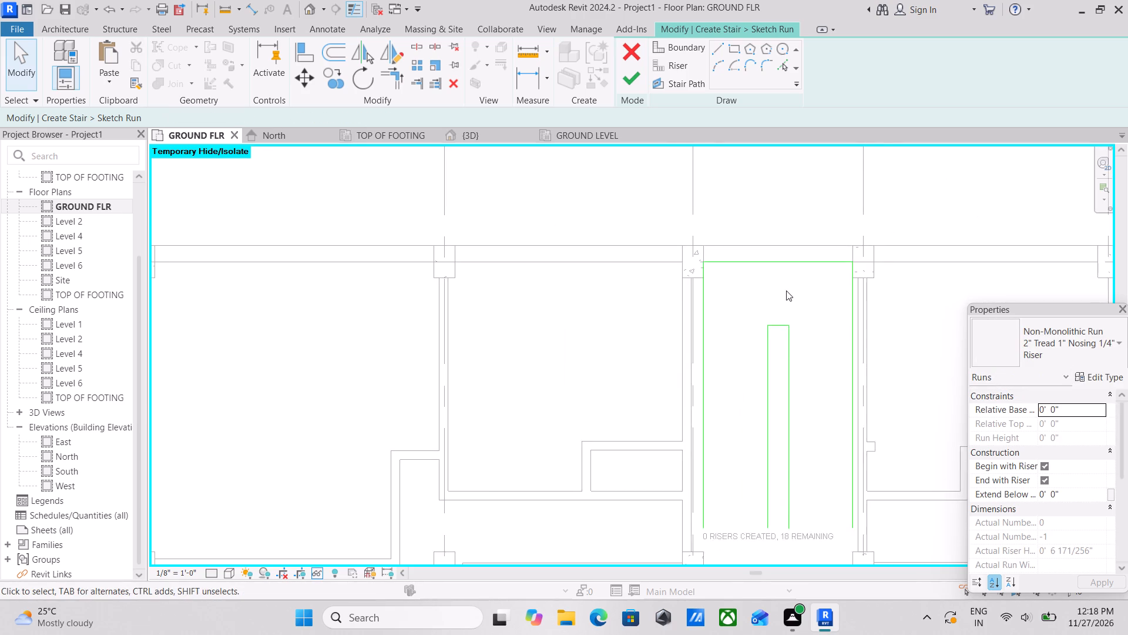
{"action": "scroll", "coordinate": [778, 339], "scroll_direction": "down", "scroll_amount": 2}
{"action": "middle_click_drag", "start_coordinate": [778, 342], "coordinate": [777, 336]}
{"action": "scroll", "coordinate": [713, 327], "scroll_direction": "up", "scroll_amount": 1}
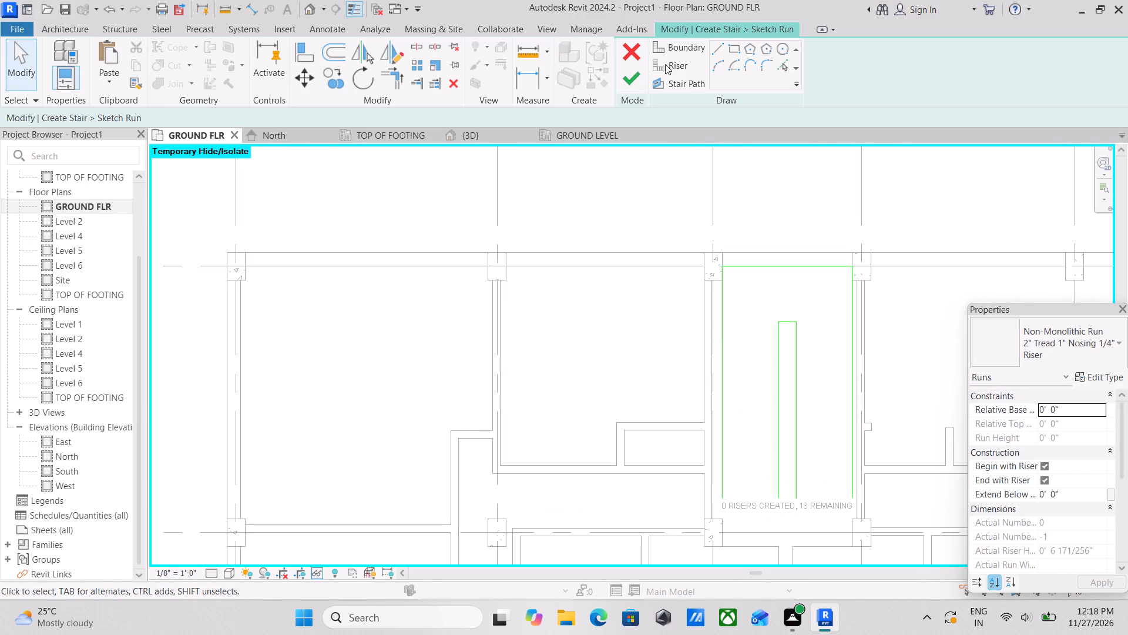
Draw the first 3' 0" riser in the grid 3 flight, from the short crossing line's corner to the grid 3 side boundary.
{"action": "left_click", "coordinate": [665, 64]}
{"action": "scroll", "coordinate": [769, 336], "scroll_direction": "up", "scroll_amount": 2}
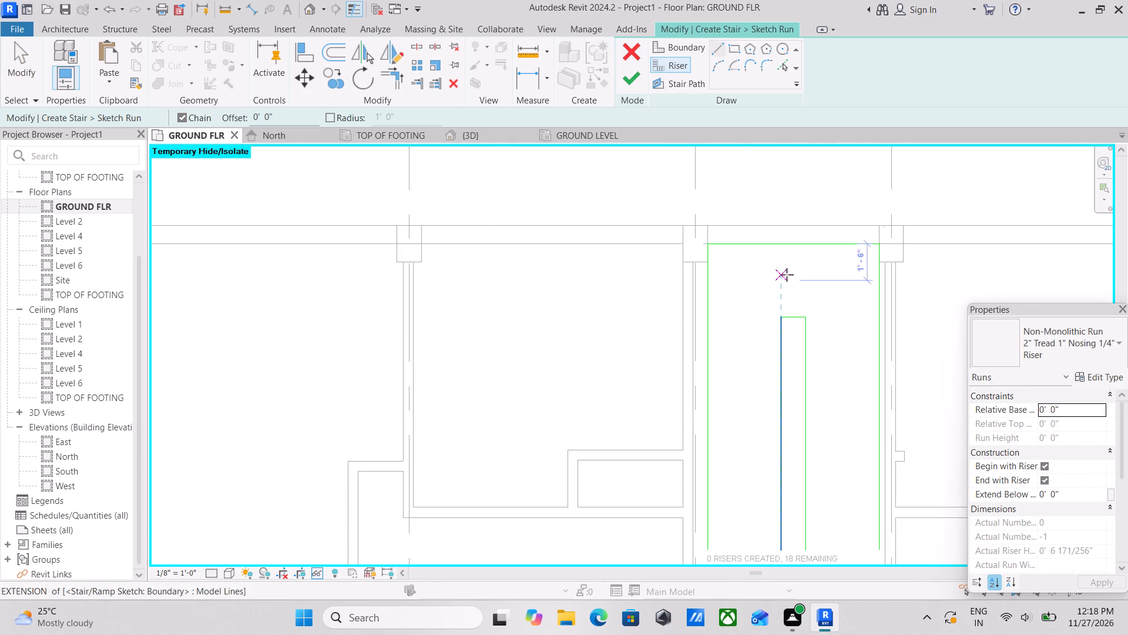
{"action": "left_click_drag", "start_coordinate": [781, 320], "coordinate": [772, 320]}
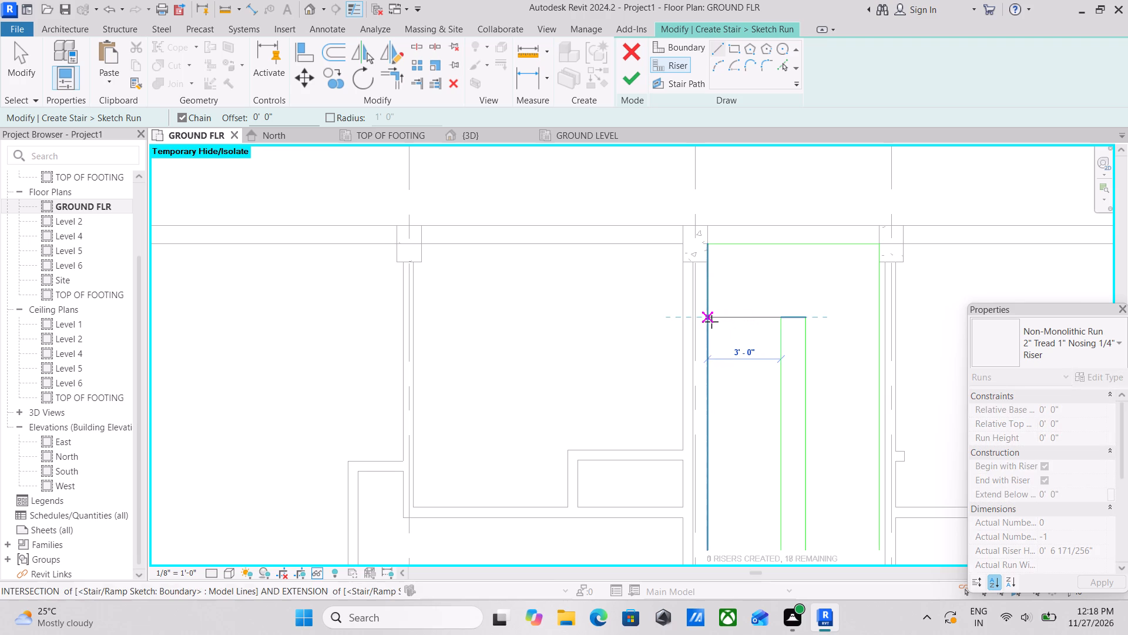
{"action": "left_click", "coordinate": [711, 322]}
{"action": "key", "text": "Escape"}
{"action": "scroll", "coordinate": [748, 311], "scroll_direction": "up", "scroll_amount": 2}
{"action": "key", "text": "Escape"}
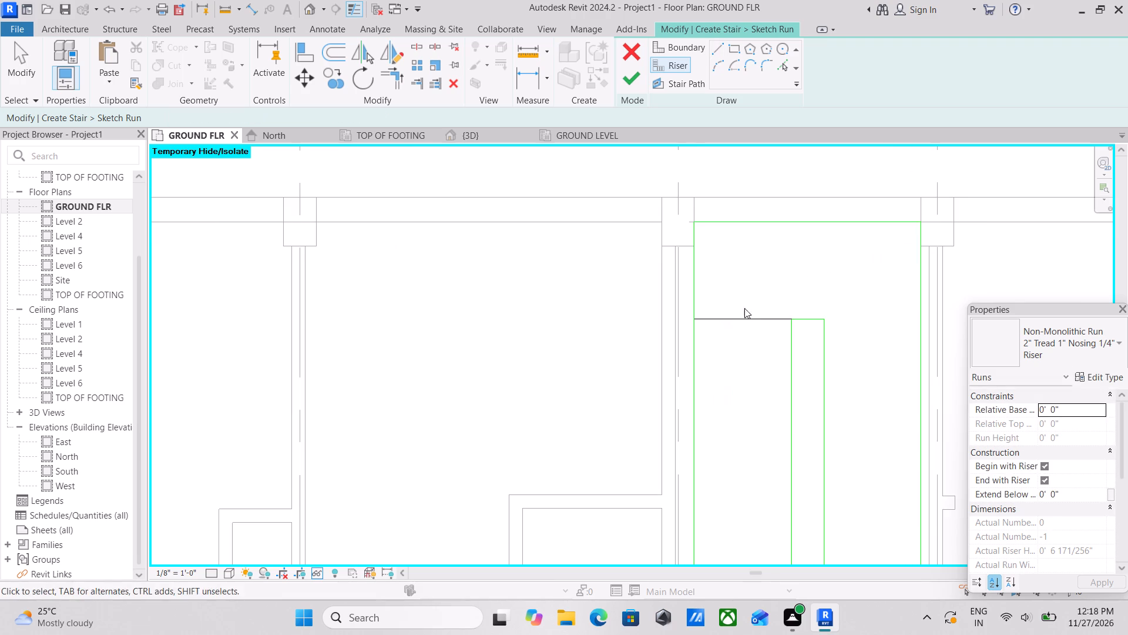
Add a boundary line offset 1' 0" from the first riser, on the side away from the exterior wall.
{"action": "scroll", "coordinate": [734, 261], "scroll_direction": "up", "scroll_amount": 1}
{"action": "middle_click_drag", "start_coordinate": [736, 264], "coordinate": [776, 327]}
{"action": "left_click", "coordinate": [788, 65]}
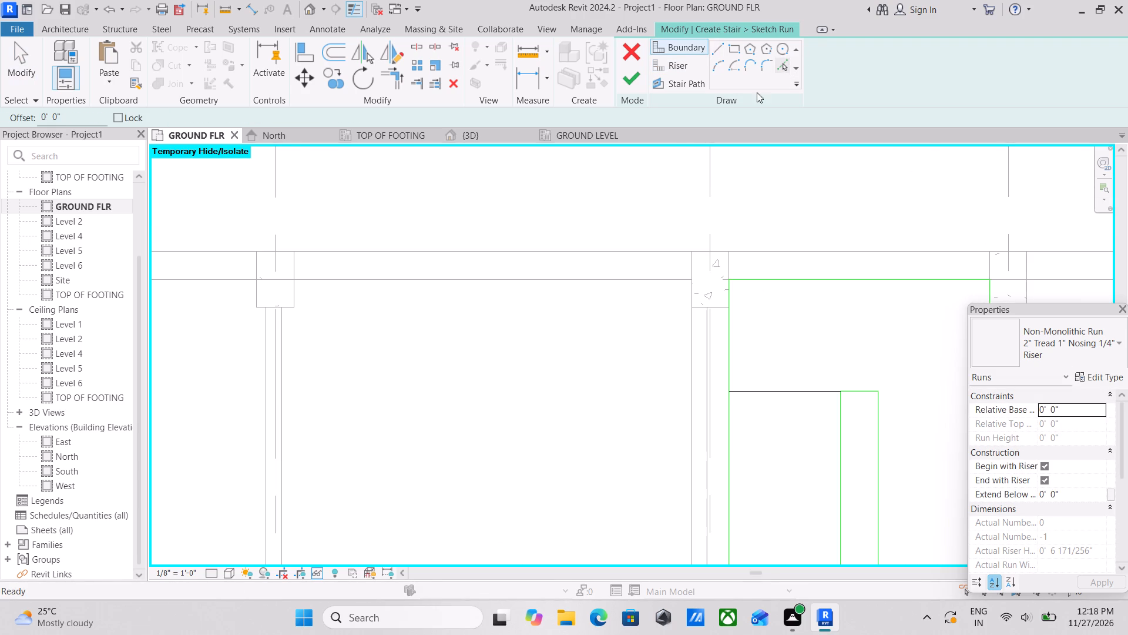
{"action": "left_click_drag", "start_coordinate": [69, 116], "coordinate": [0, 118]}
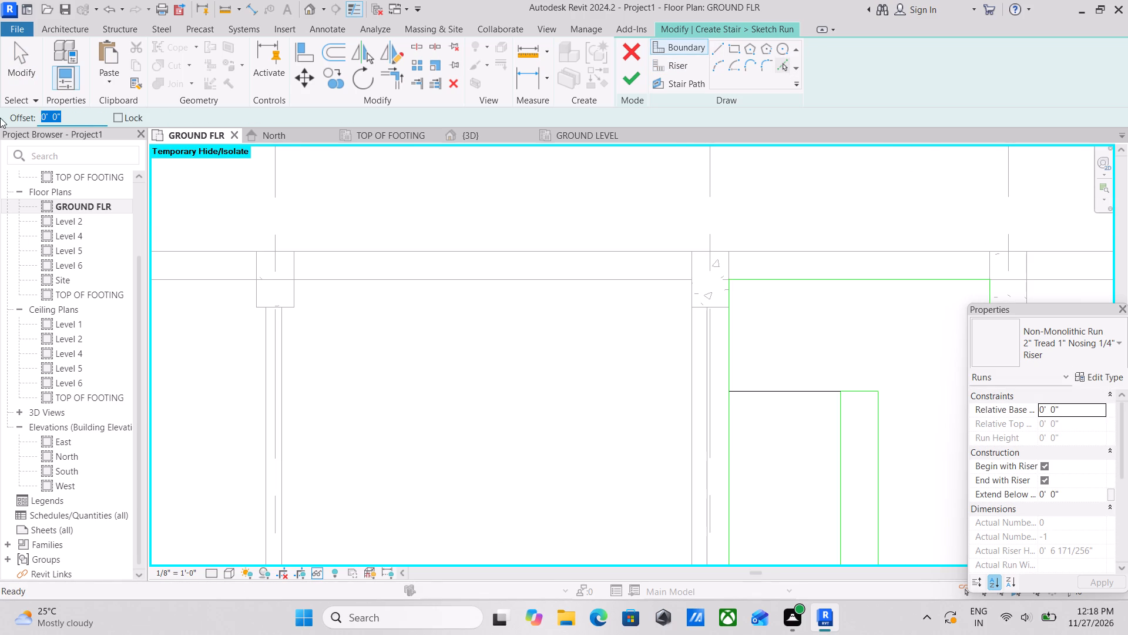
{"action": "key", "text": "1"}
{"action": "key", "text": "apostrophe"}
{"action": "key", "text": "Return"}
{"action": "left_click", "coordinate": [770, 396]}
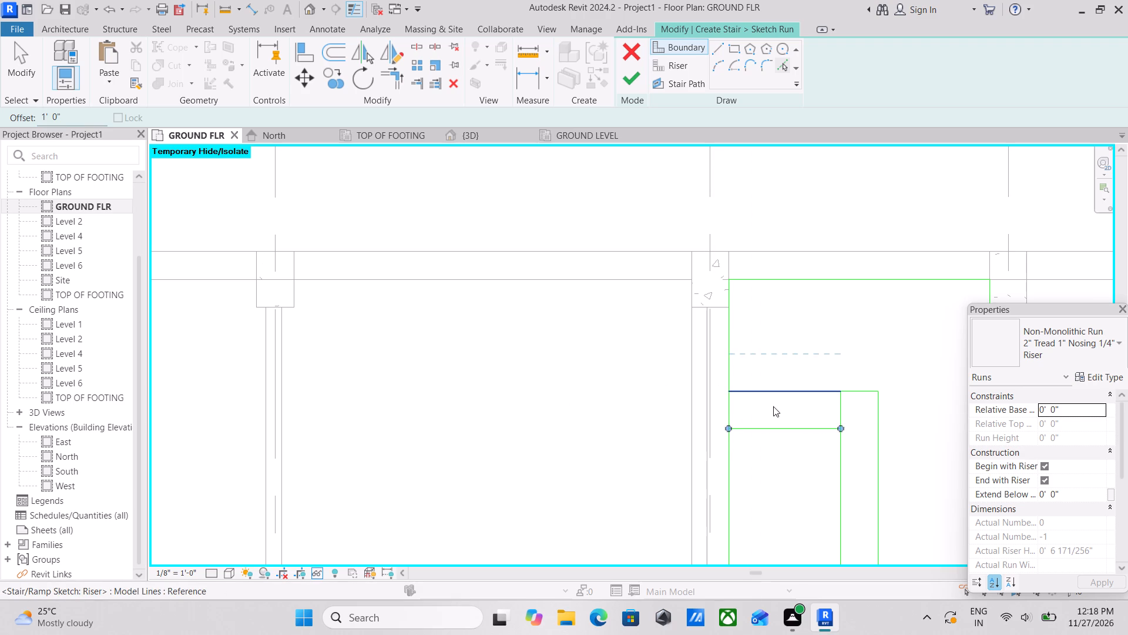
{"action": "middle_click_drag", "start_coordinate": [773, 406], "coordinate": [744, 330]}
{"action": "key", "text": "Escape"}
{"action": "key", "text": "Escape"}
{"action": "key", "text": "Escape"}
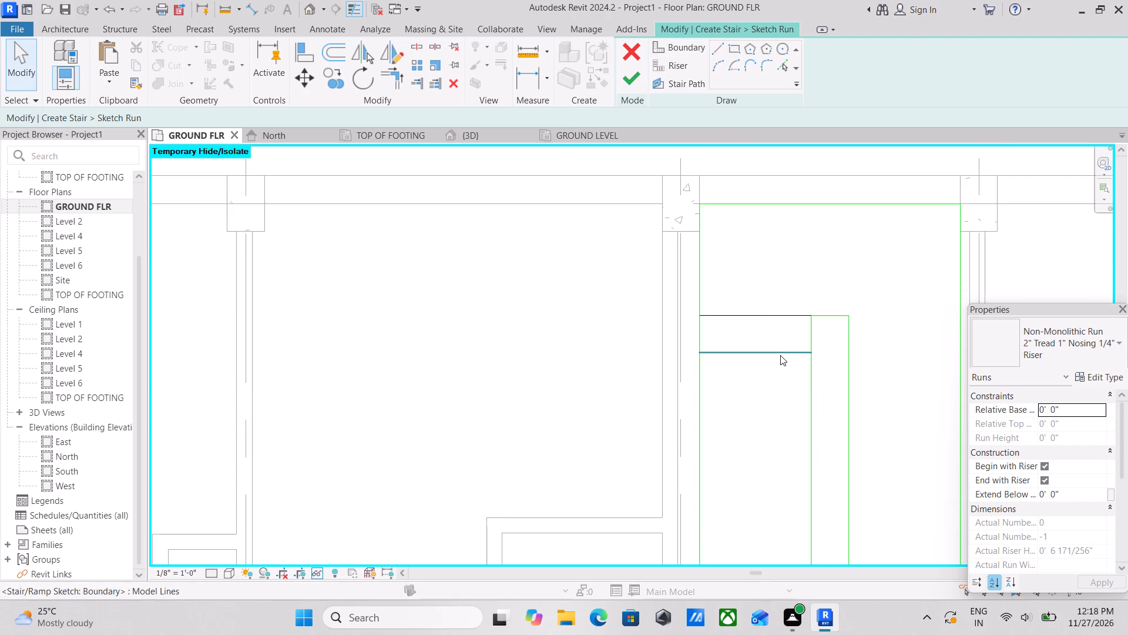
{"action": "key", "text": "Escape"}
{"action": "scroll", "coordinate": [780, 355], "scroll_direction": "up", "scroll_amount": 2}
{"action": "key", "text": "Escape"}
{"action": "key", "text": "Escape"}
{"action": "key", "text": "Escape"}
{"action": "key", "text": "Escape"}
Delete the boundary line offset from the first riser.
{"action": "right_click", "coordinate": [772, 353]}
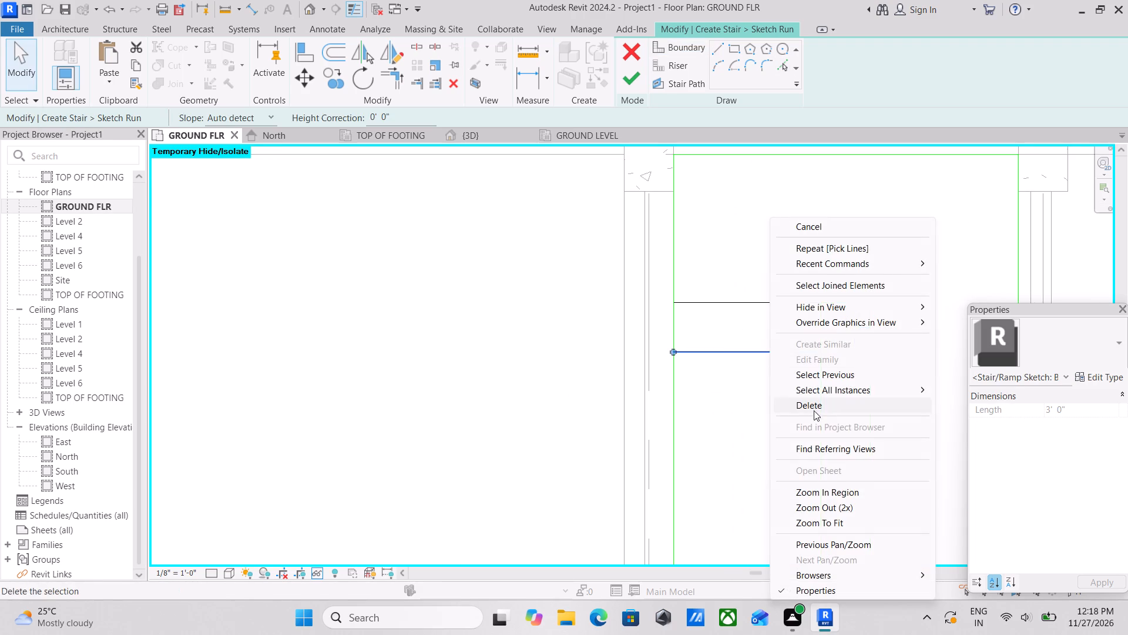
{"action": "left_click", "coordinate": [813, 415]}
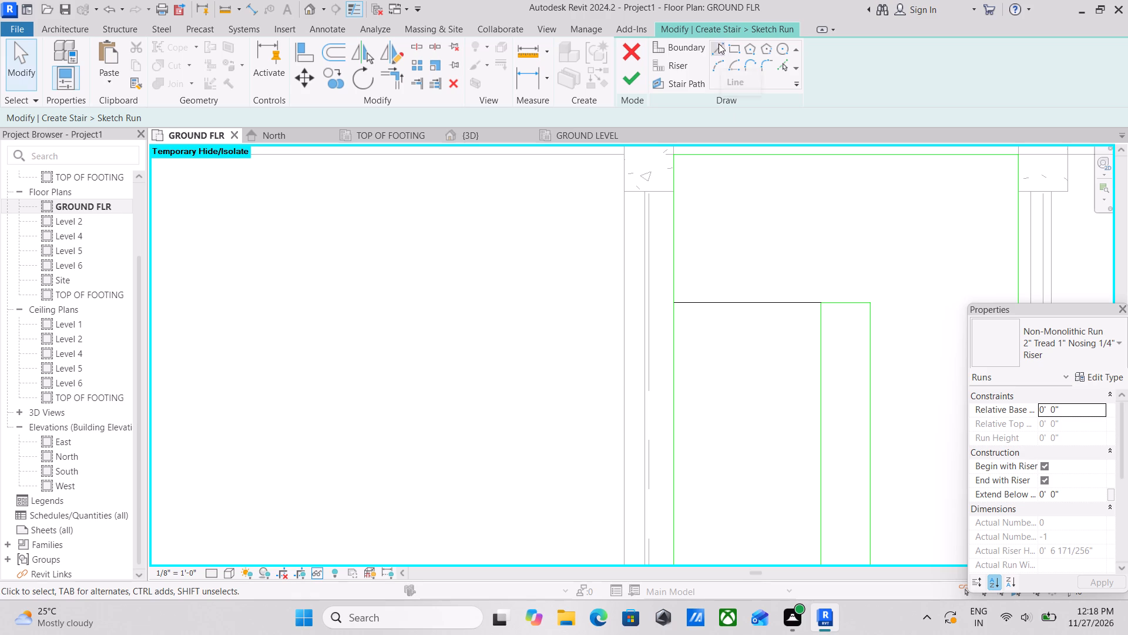
Add a second riser to the grid 3 flight, offset 1' 0" from the first, away from the exterior wall.
{"action": "double_click", "coordinate": [657, 63]}
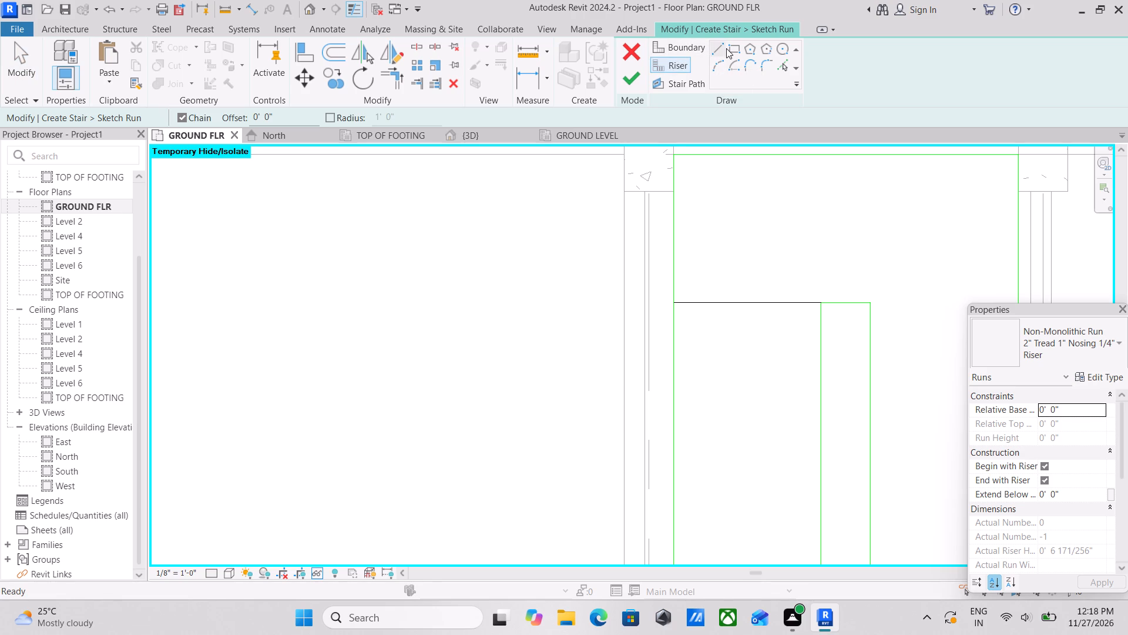
{"action": "left_click", "coordinate": [719, 48]}
{"action": "scroll", "coordinate": [757, 348], "scroll_direction": "down", "scroll_amount": 4}
{"action": "middle_click_drag", "start_coordinate": [757, 348], "coordinate": [711, 163]}
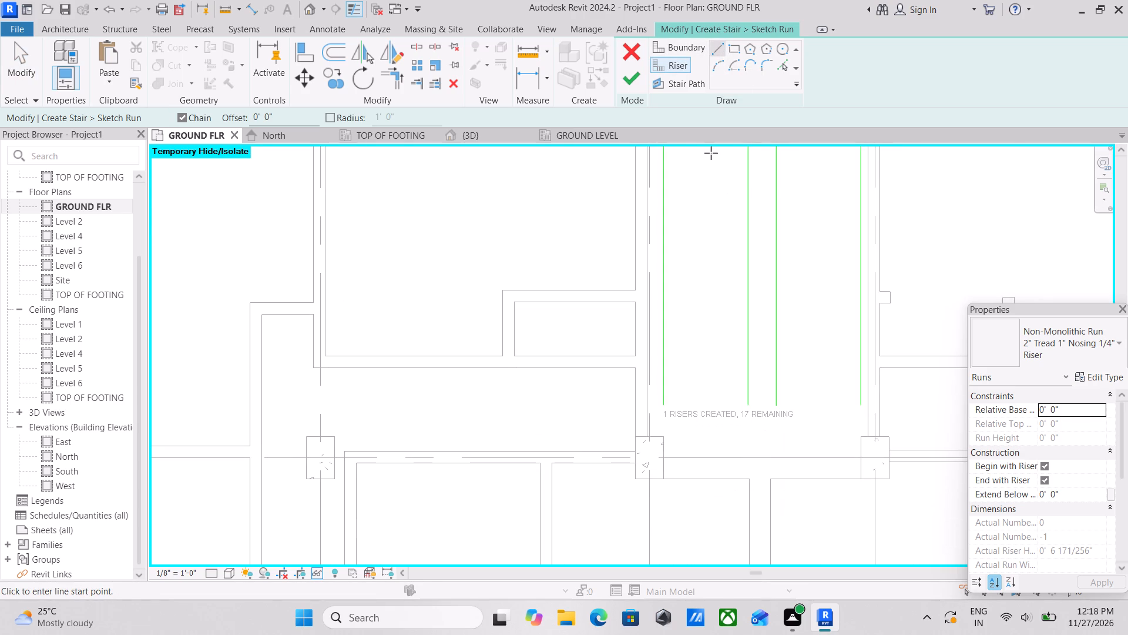
{"action": "middle_click_drag", "start_coordinate": [714, 182], "coordinate": [737, 372]}
{"action": "left_click", "coordinate": [787, 69]}
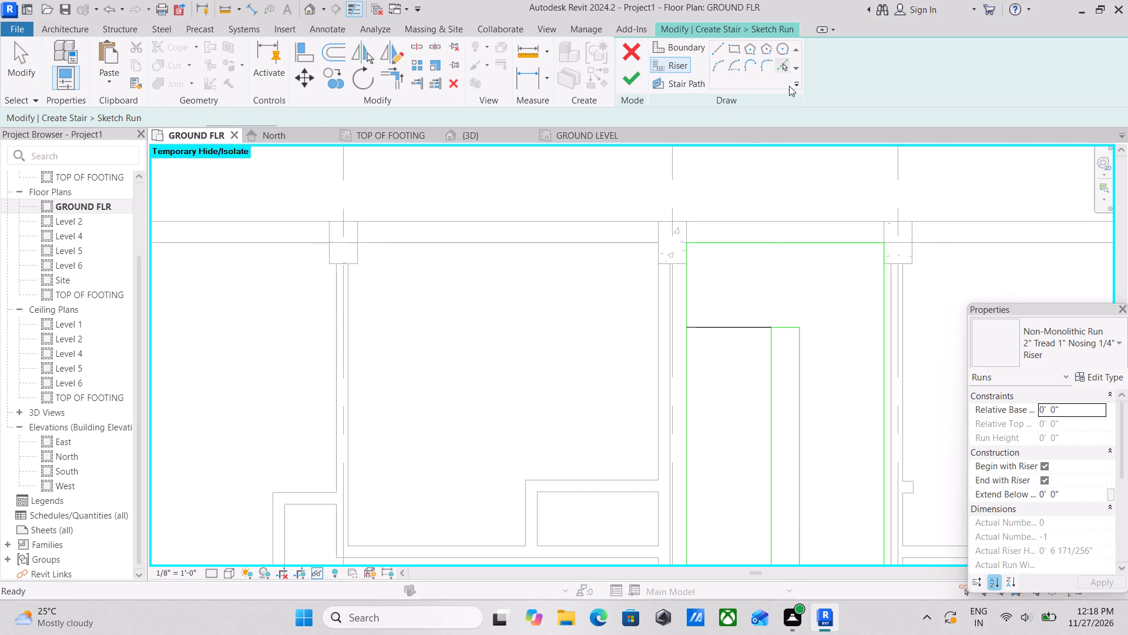
{"action": "left_click_drag", "start_coordinate": [240, 122], "coordinate": [213, 125]}
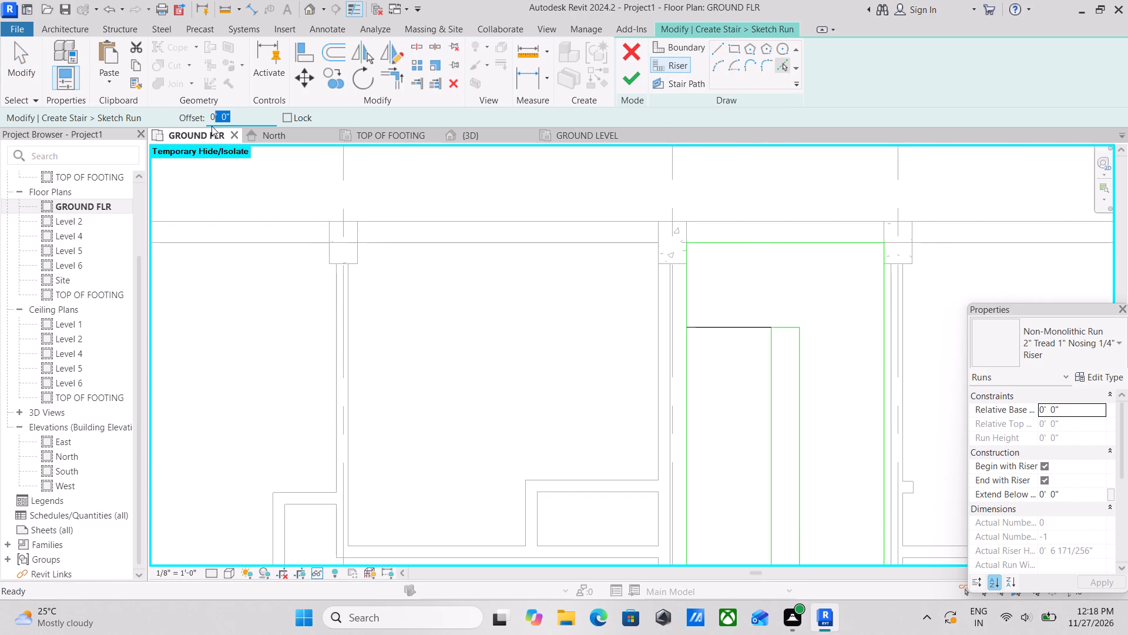
{"action": "left_click_drag", "start_coordinate": [243, 113], "coordinate": [166, 119]}
{"action": "type", "text": "1'"}
{"action": "key", "text": "Return"}
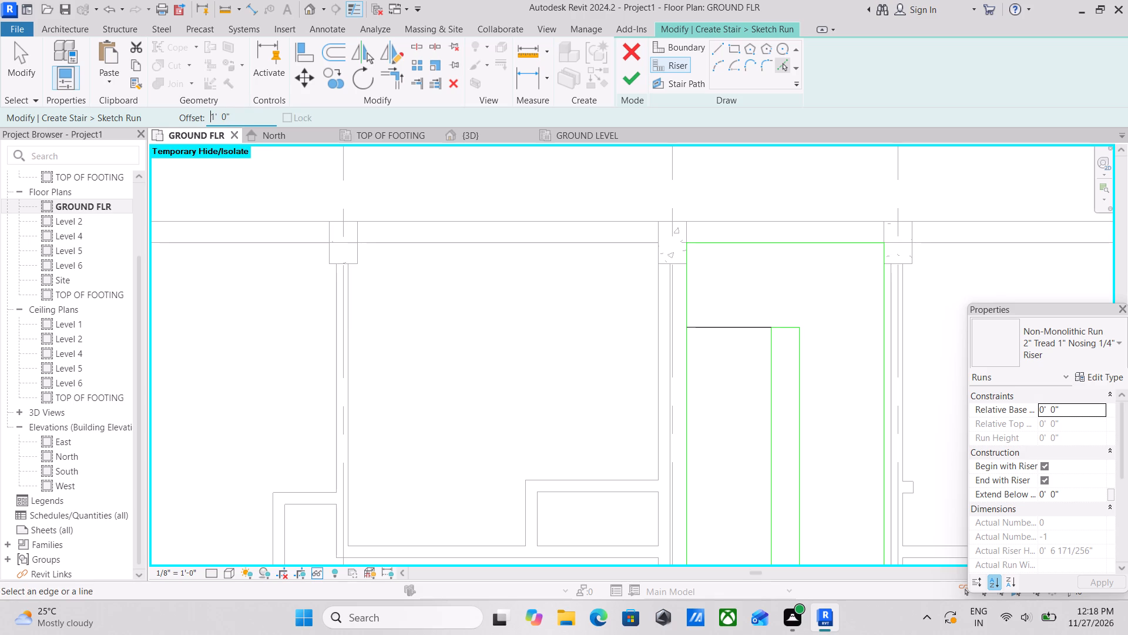
{"action": "left_click", "coordinate": [717, 330]}
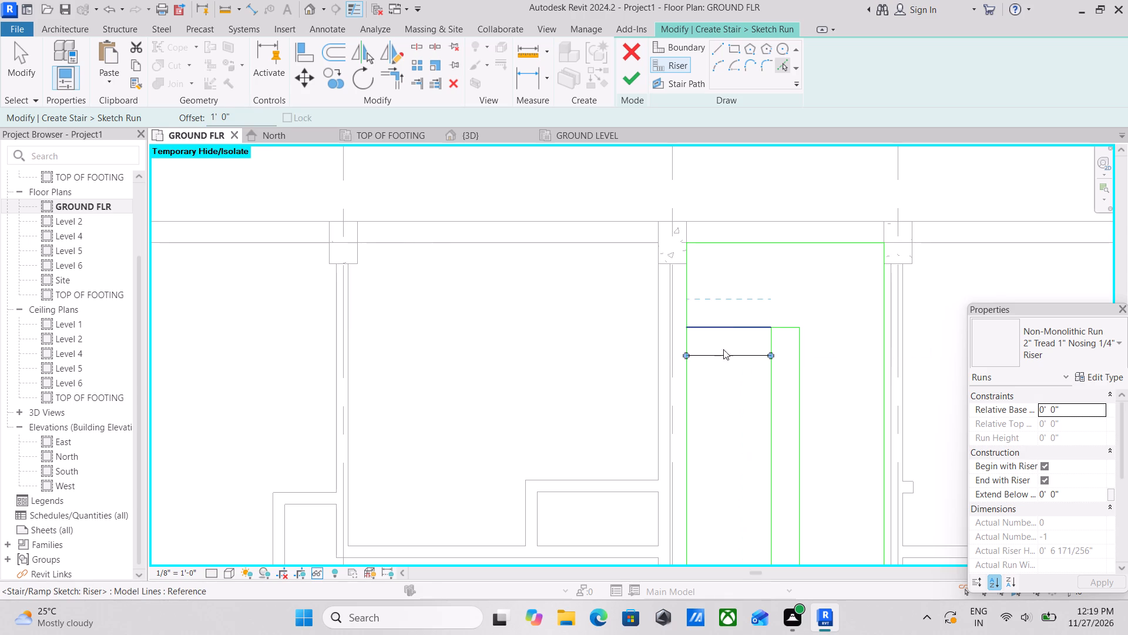
Add four more risers down the grid 3 flight, each offset 1' 0" from the previous one.
{"action": "middle_click_drag", "start_coordinate": [726, 375], "coordinate": [709, 278]}
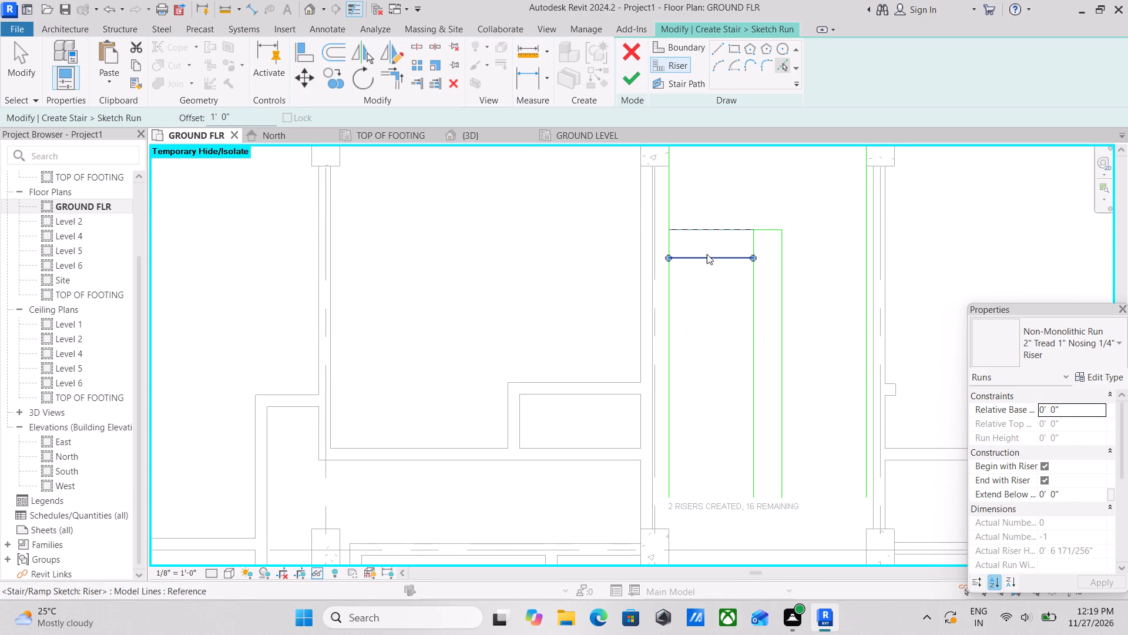
{"action": "left_click", "coordinate": [702, 260]}
{"action": "scroll", "coordinate": [707, 347], "scroll_direction": "down", "scroll_amount": 1}
{"action": "middle_click_drag", "start_coordinate": [707, 347], "coordinate": [693, 308]}
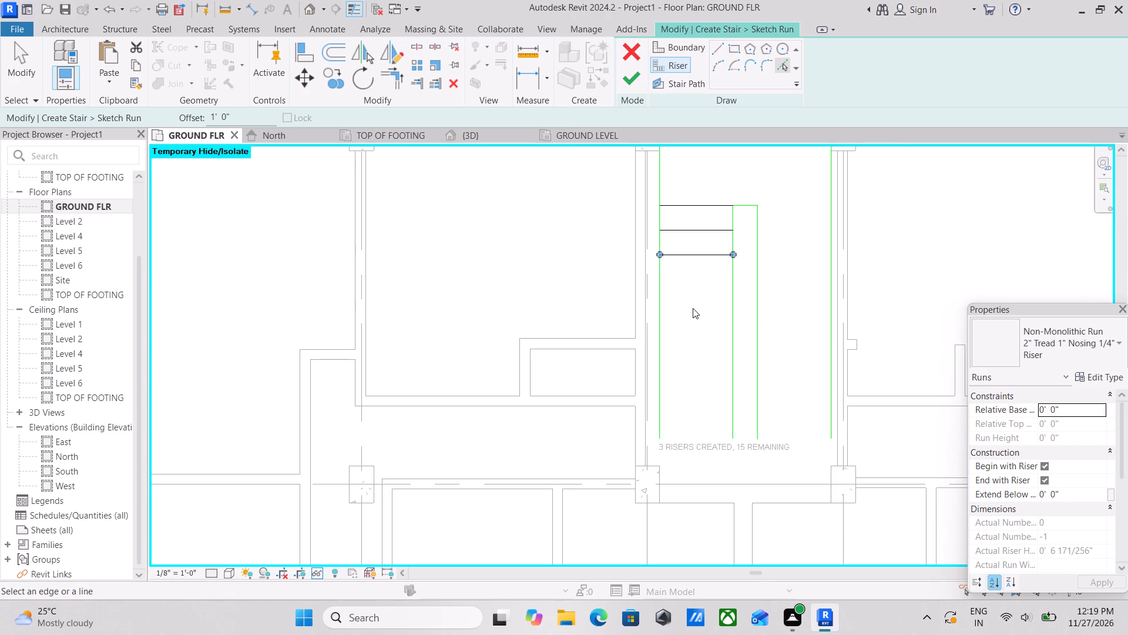
{"action": "middle_click_drag", "start_coordinate": [693, 308], "coordinate": [693, 375]}
{"action": "left_click", "coordinate": [696, 325]}
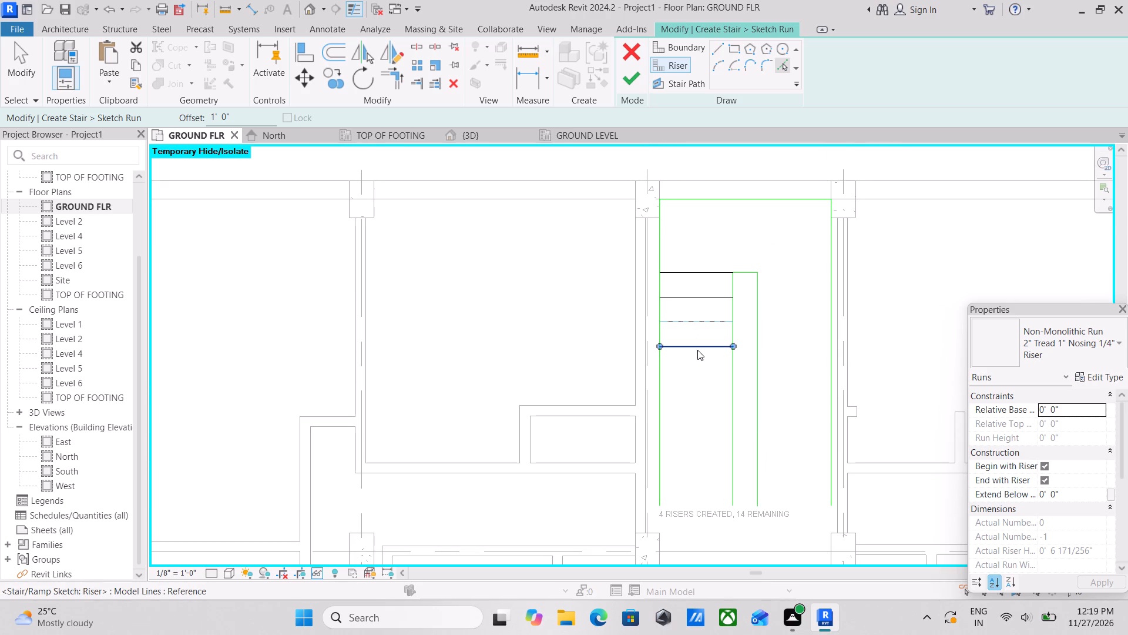
{"action": "left_click", "coordinate": [697, 350]}
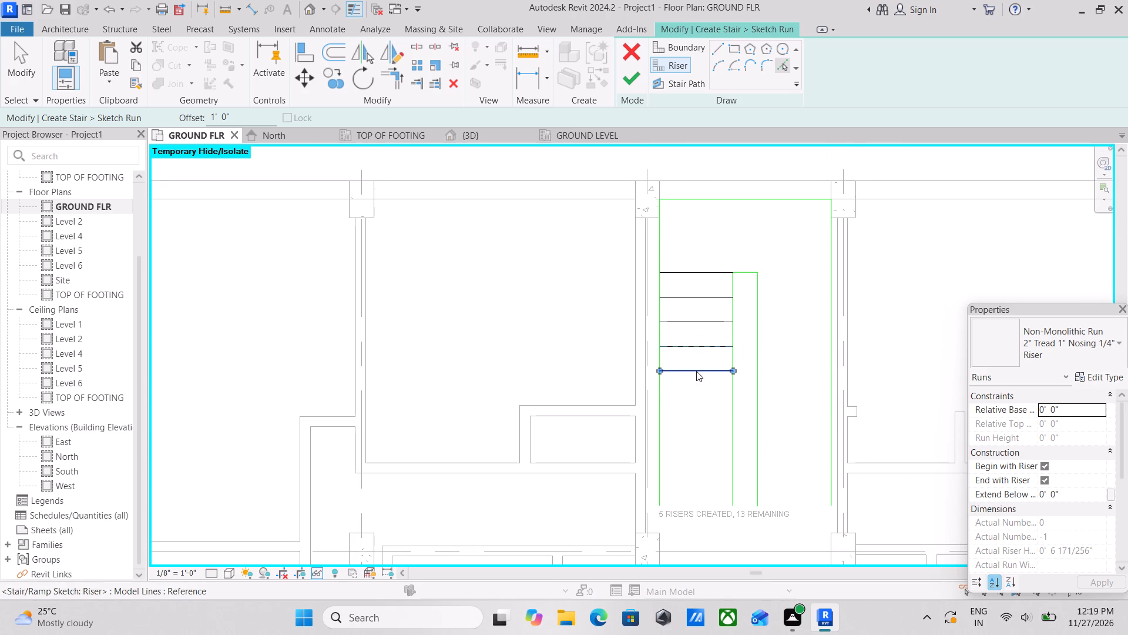
{"action": "left_click", "coordinate": [696, 371]}
Continue the grid 3 flight with four more risers at 1' 0" offsets, to the open end of the boundaries.
{"action": "middle_click_drag", "start_coordinate": [699, 405], "coordinate": [676, 338]}
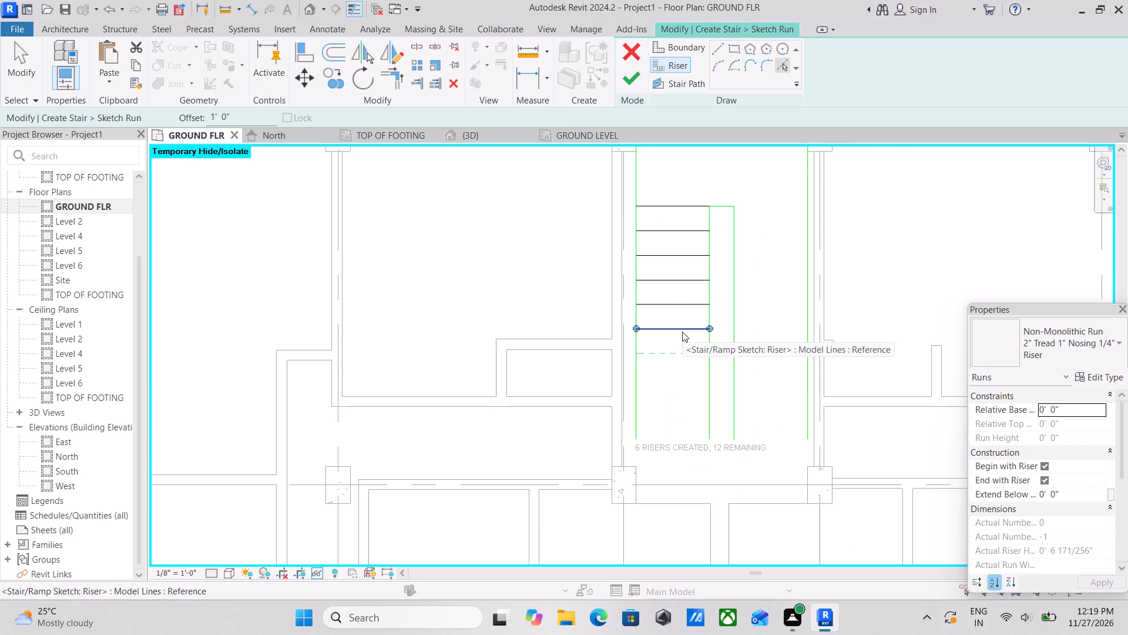
{"action": "left_click", "coordinate": [682, 332]}
{"action": "scroll", "coordinate": [680, 385], "scroll_direction": "up", "scroll_amount": 1}
{"action": "middle_click_drag", "start_coordinate": [680, 385], "coordinate": [690, 383]}
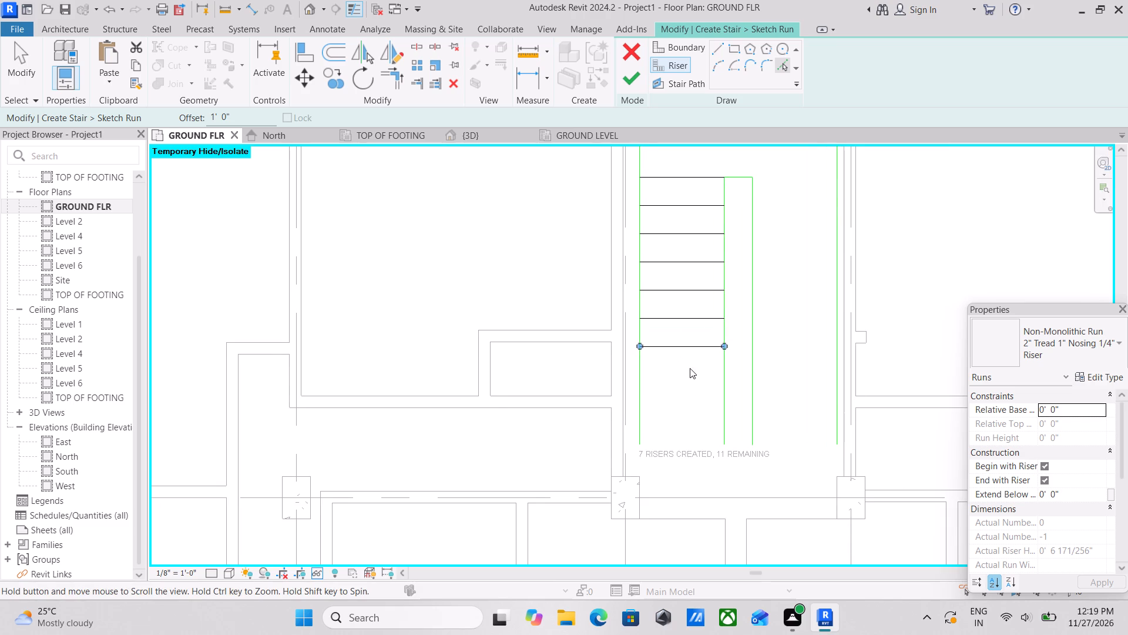
{"action": "left_click", "coordinate": [690, 347]}
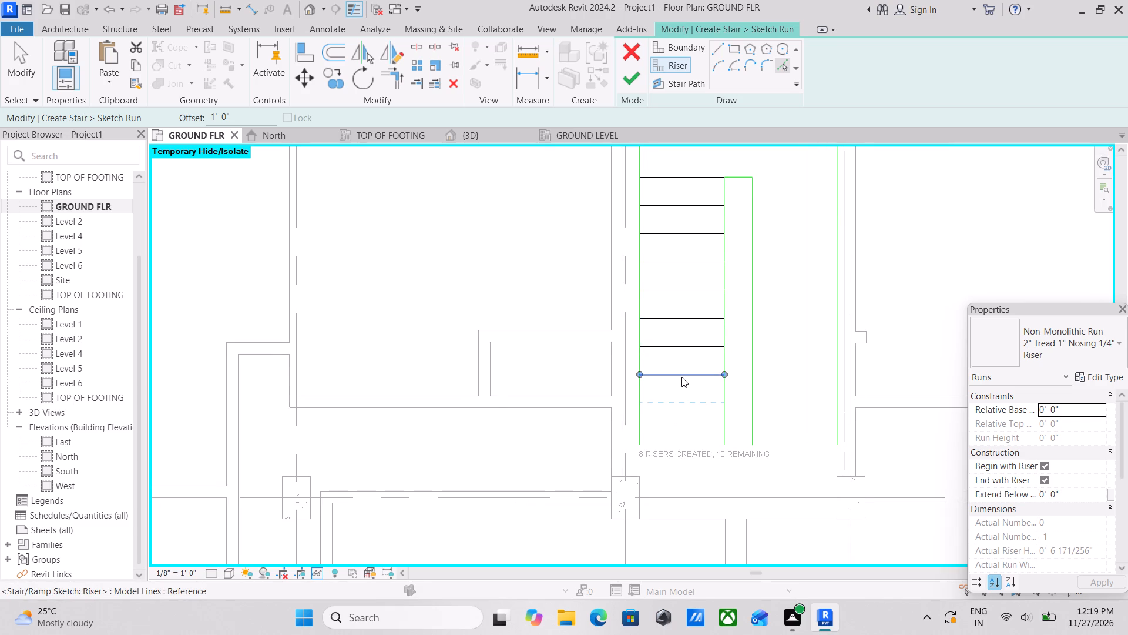
{"action": "left_click", "coordinate": [681, 377]}
{"action": "left_click", "coordinate": [679, 404]}
{"action": "scroll", "coordinate": [666, 431], "scroll_direction": "up", "scroll_amount": 2}
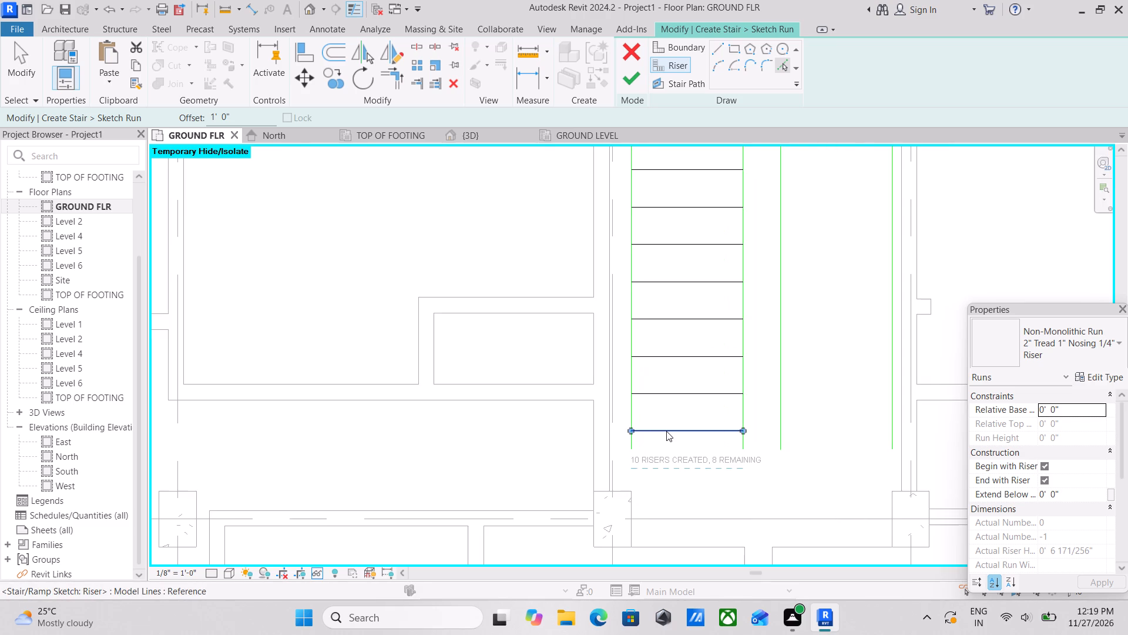
Draw a riser across the grid 4 flight, offset 1' 0" from the crossing line's level, between the inner and outer boundaries.
{"action": "scroll", "coordinate": [699, 391], "scroll_direction": "down", "scroll_amount": 1}
{"action": "middle_click_drag", "start_coordinate": [694, 415], "coordinate": [681, 460]}
{"action": "middle_click_drag", "start_coordinate": [719, 340], "coordinate": [710, 433]}
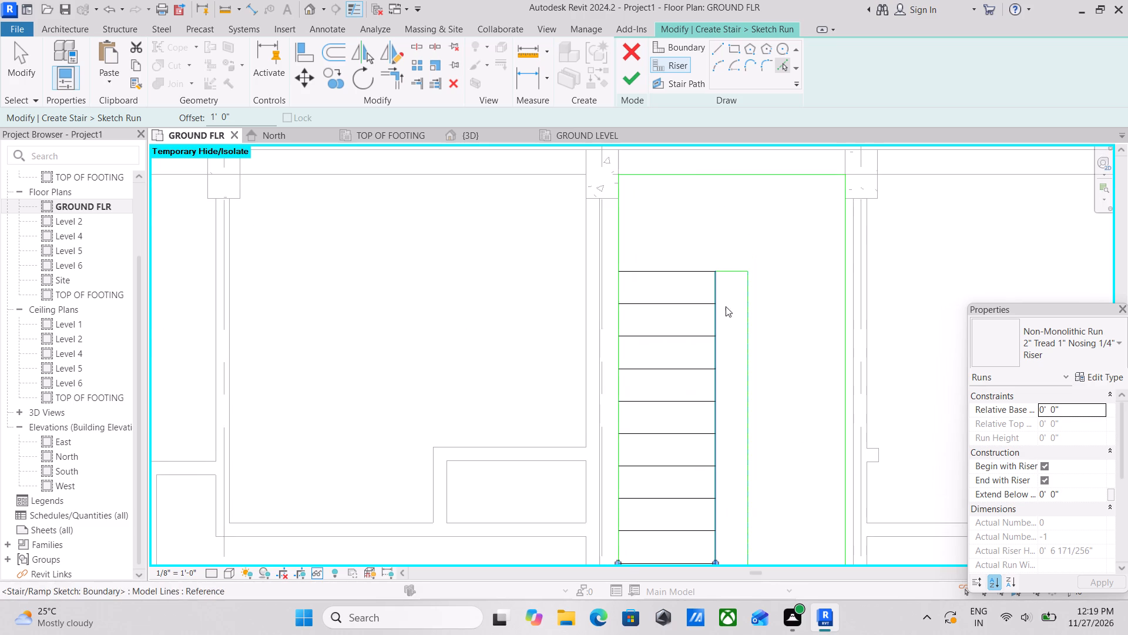
{"action": "middle_click_drag", "start_coordinate": [726, 325], "coordinate": [725, 370]}
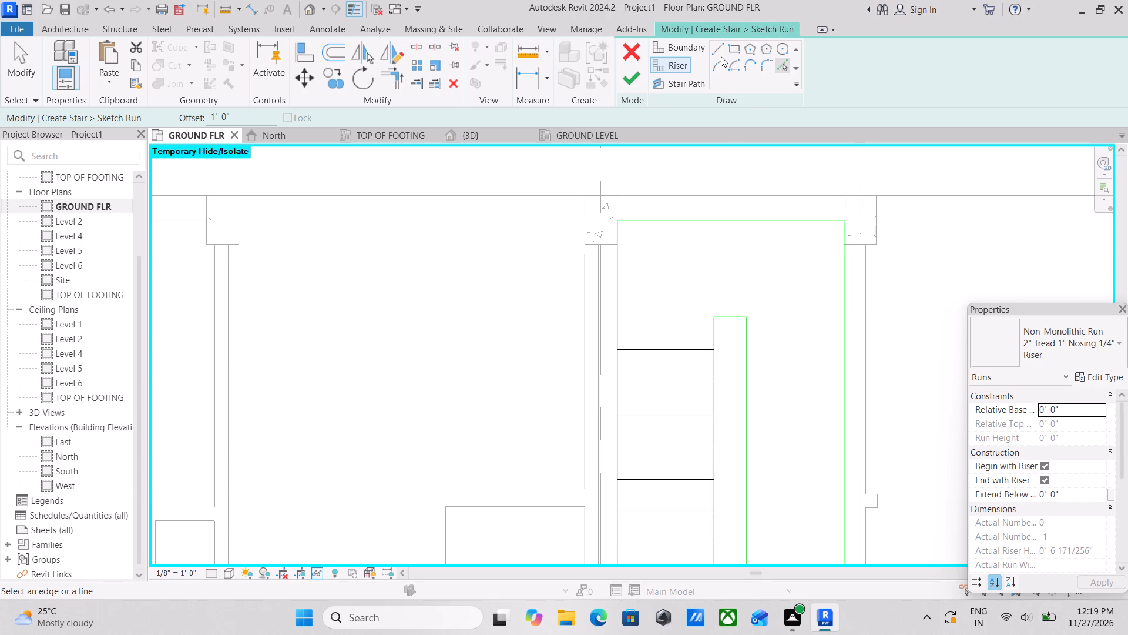
{"action": "left_click", "coordinate": [721, 56]}
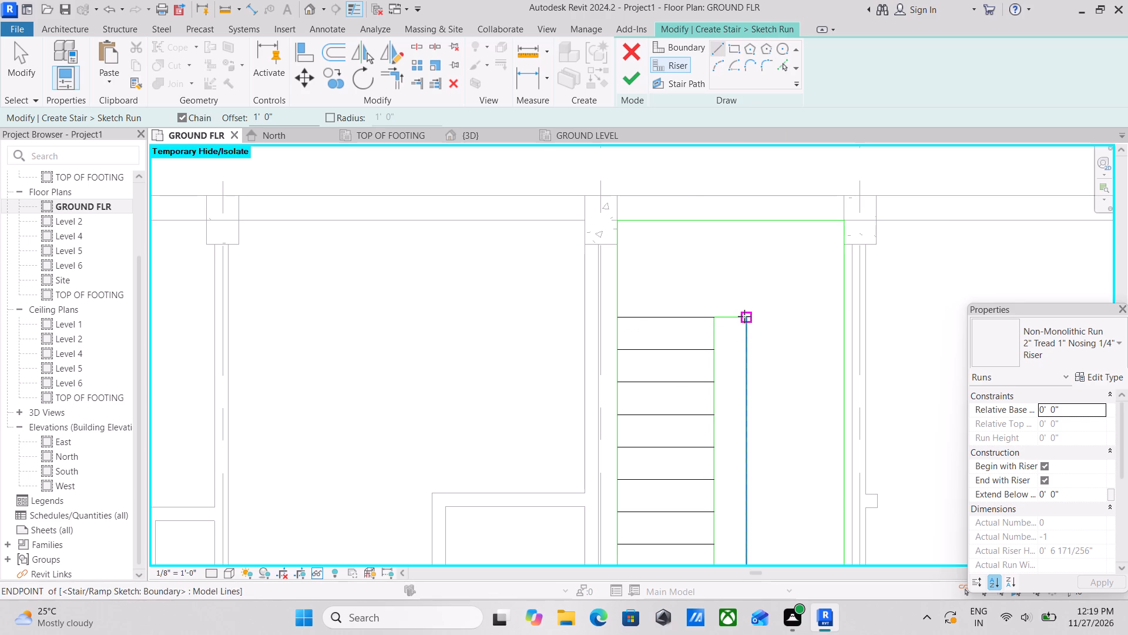
{"action": "left_click", "coordinate": [744, 316]}
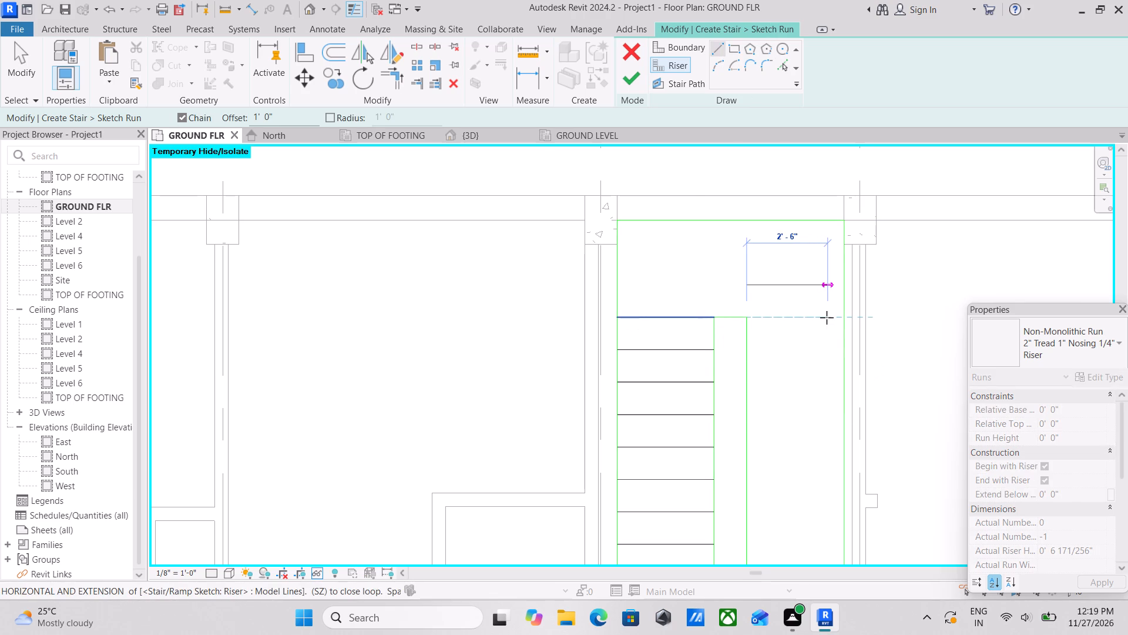
{"action": "key", "text": "space"}
{"action": "left_click", "coordinate": [845, 319]}
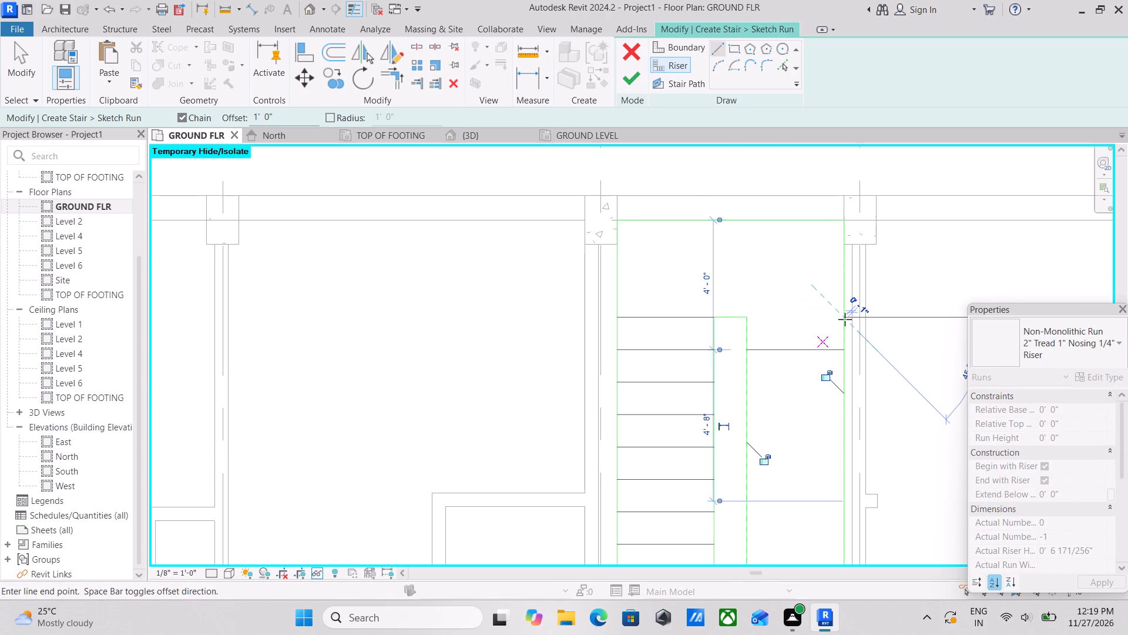
{"action": "key", "text": "Escape"}
{"action": "scroll", "coordinate": [815, 357], "scroll_direction": "up", "scroll_amount": 2}
{"action": "key", "text": "Escape"}
{"action": "scroll", "coordinate": [760, 335], "scroll_direction": "up", "scroll_amount": 3}
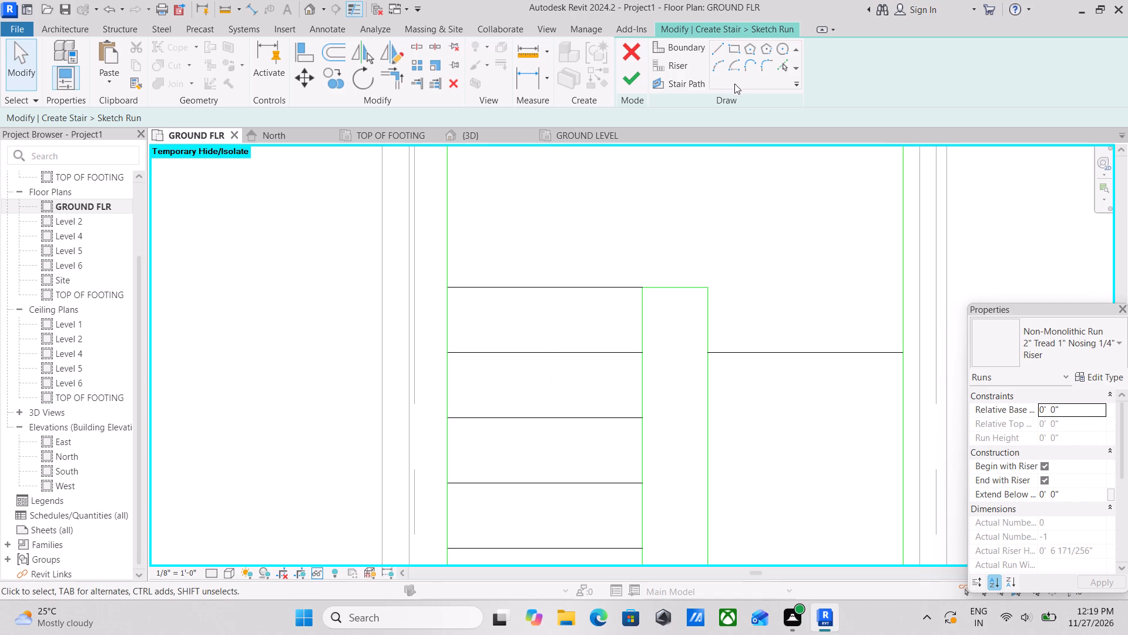
Draw a 3' 0" riser with zero offset across the grid 4 flight, level with the crossing line and first riser.
{"action": "left_click", "coordinate": [778, 65]}
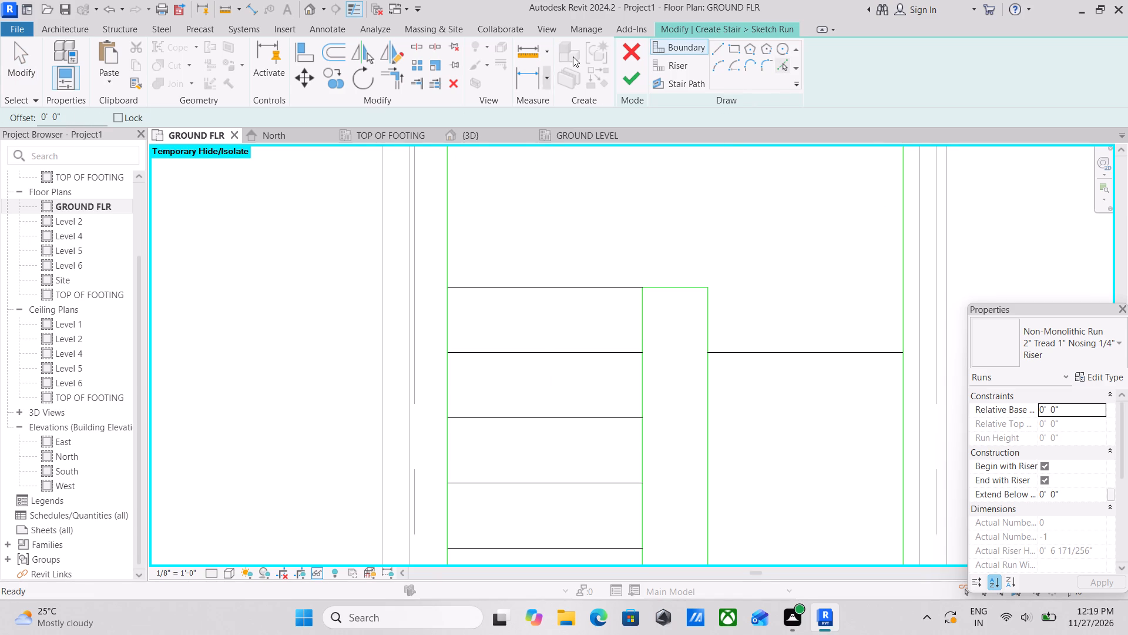
{"action": "double_click", "coordinate": [676, 66]}
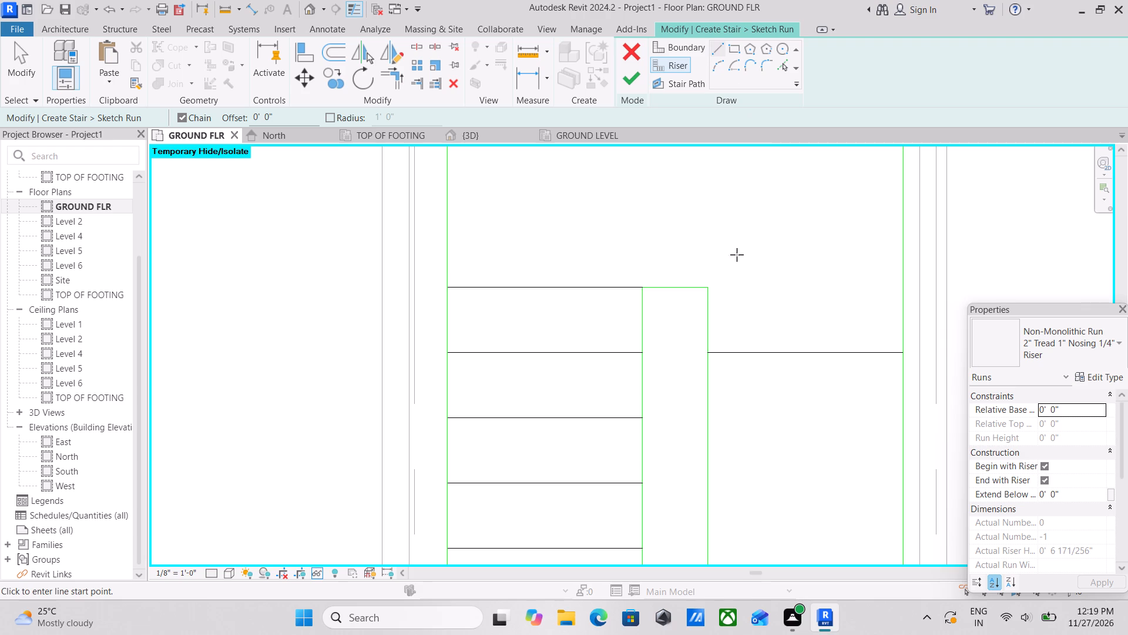
{"action": "left_click", "coordinate": [710, 288]}
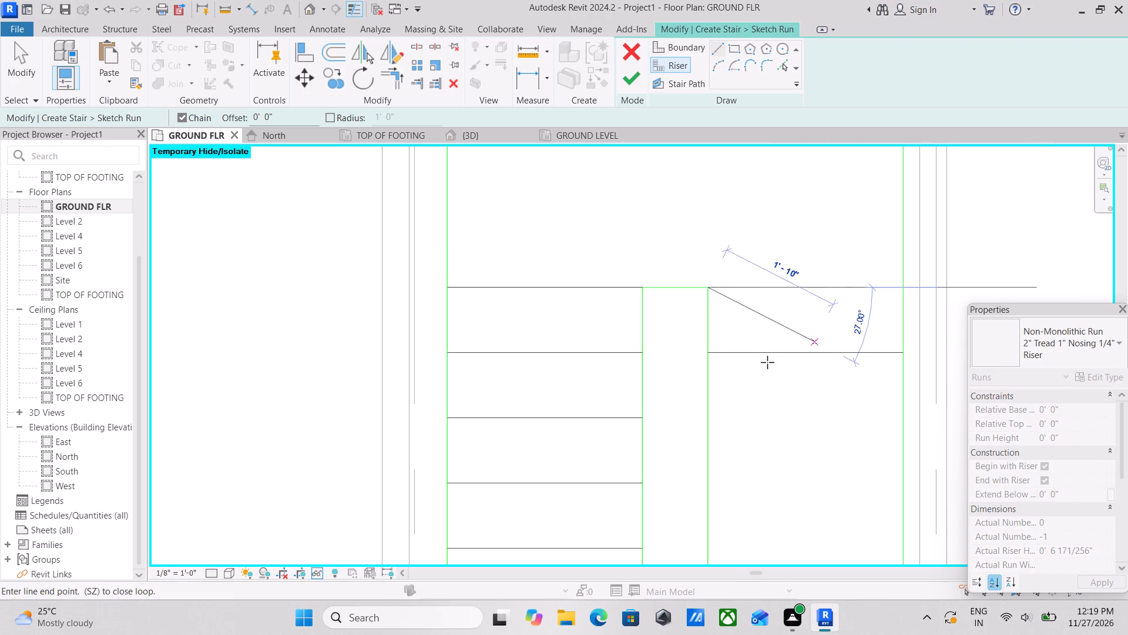
{"action": "left_click", "coordinate": [907, 288]}
{"action": "key", "text": "Escape"}
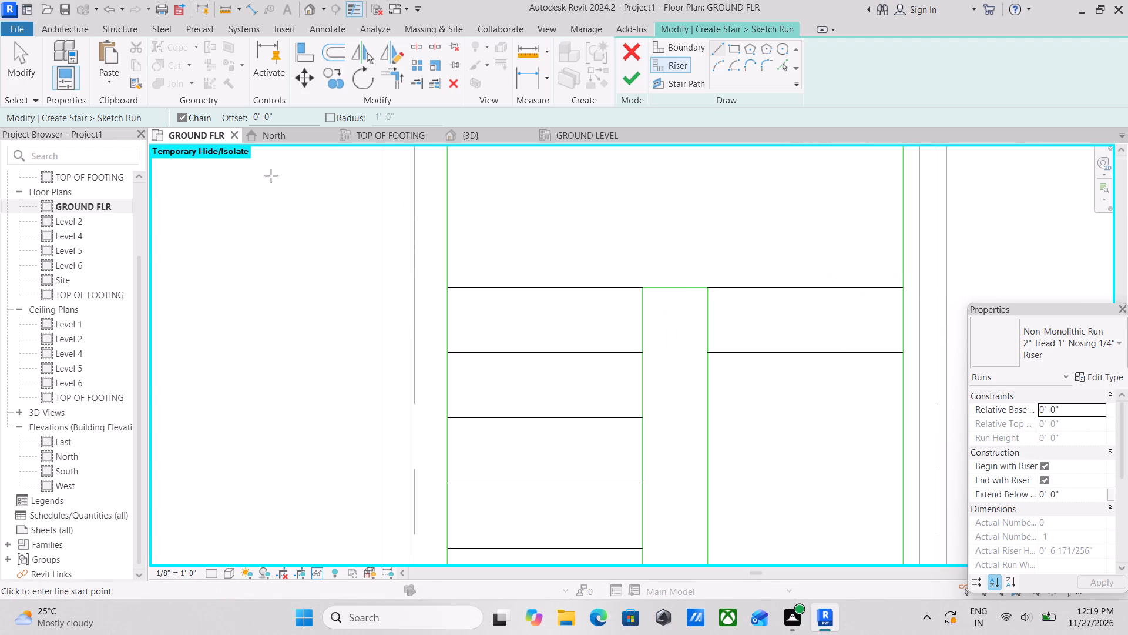
Add two more risers down the grid 4 flight, each offset 1' 0" from the previous one.
{"action": "left_click_drag", "start_coordinate": [304, 122], "coordinate": [224, 128]}
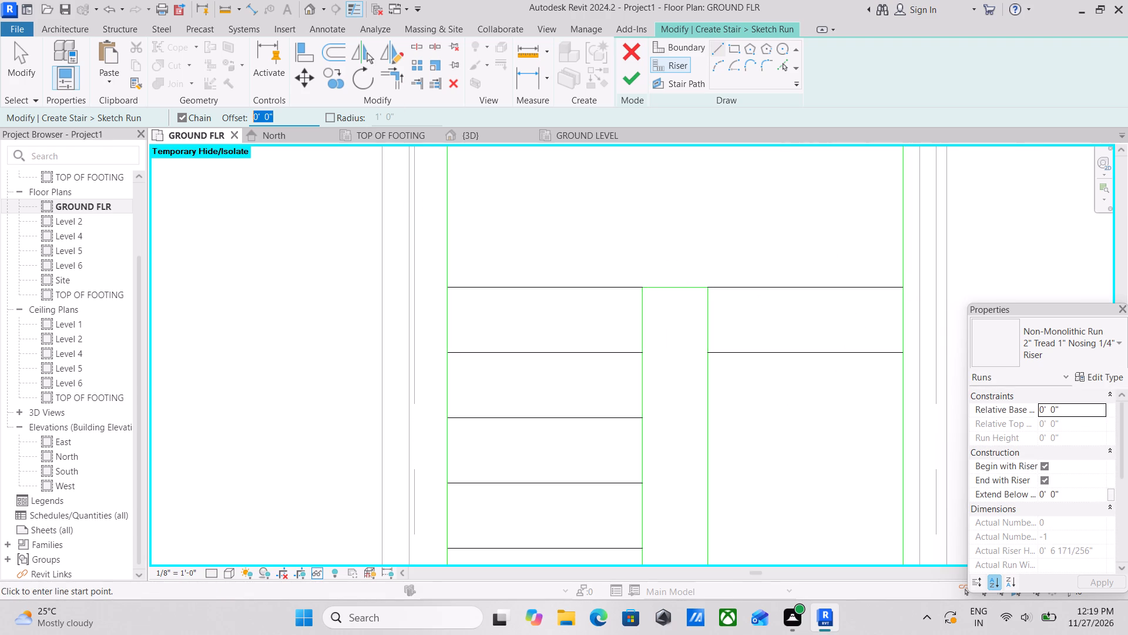
{"action": "left_click_drag", "start_coordinate": [224, 128], "coordinate": [221, 128]}
{"action": "type", "text": "1'"}
{"action": "key", "text": "Return"}
{"action": "left_click", "coordinate": [781, 66]}
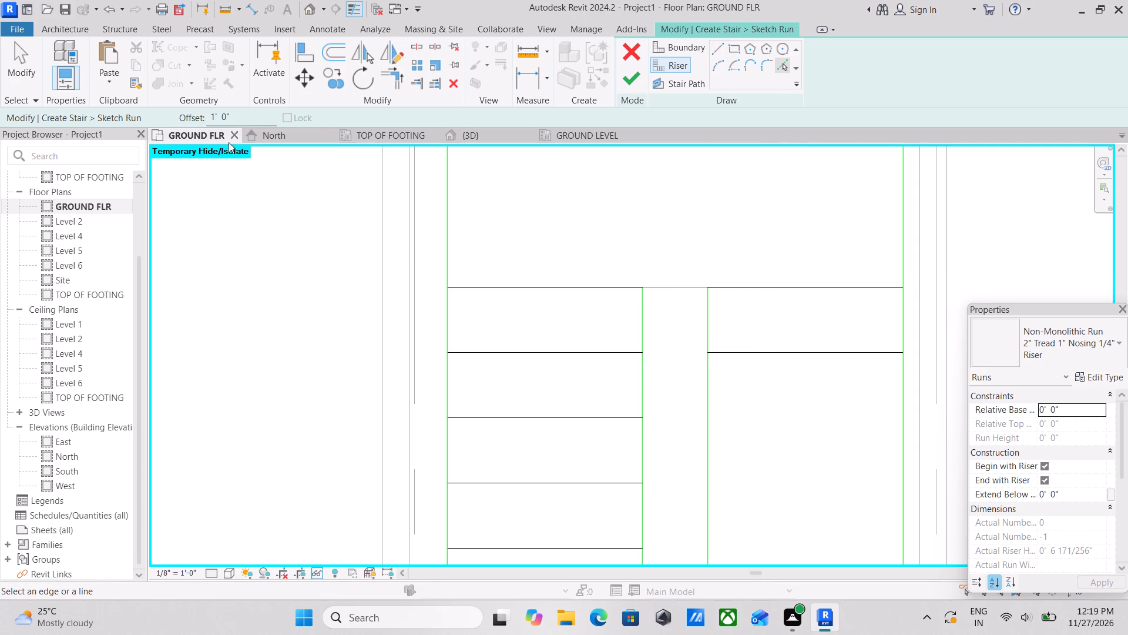
{"action": "scroll", "coordinate": [767, 358], "scroll_direction": "down", "scroll_amount": 1}
{"action": "middle_click_drag", "start_coordinate": [767, 358], "coordinate": [687, 188]}
{"action": "scroll", "coordinate": [687, 188], "scroll_direction": "down", "scroll_amount": 1}
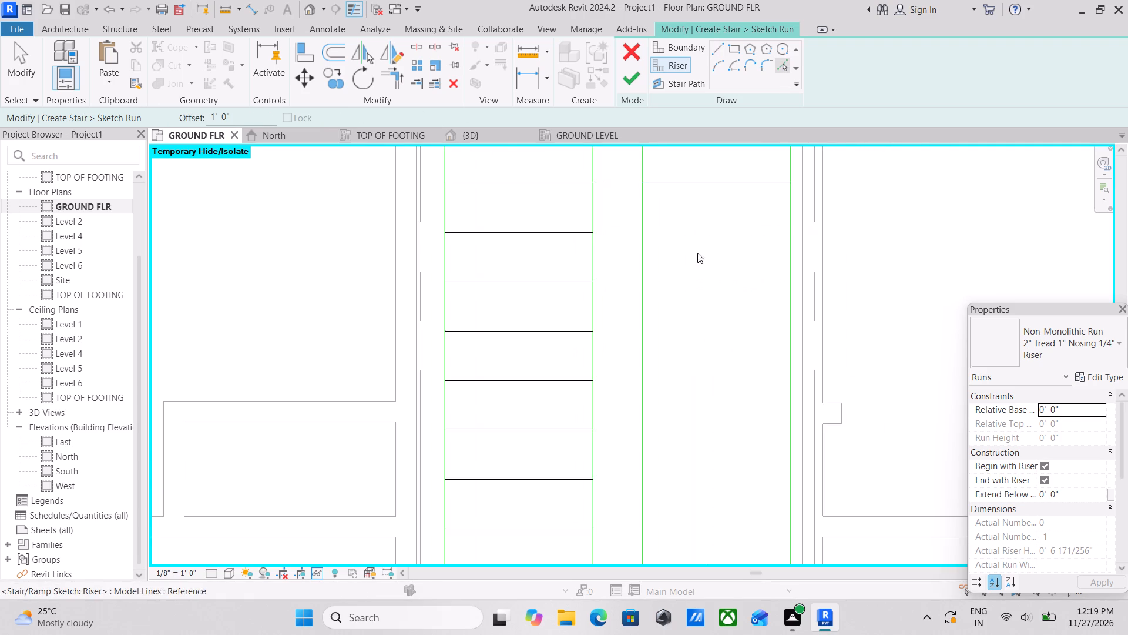
{"action": "scroll", "coordinate": [699, 259], "scroll_direction": "down", "scroll_amount": 2}
{"action": "middle_click_drag", "start_coordinate": [699, 259], "coordinate": [706, 320]}
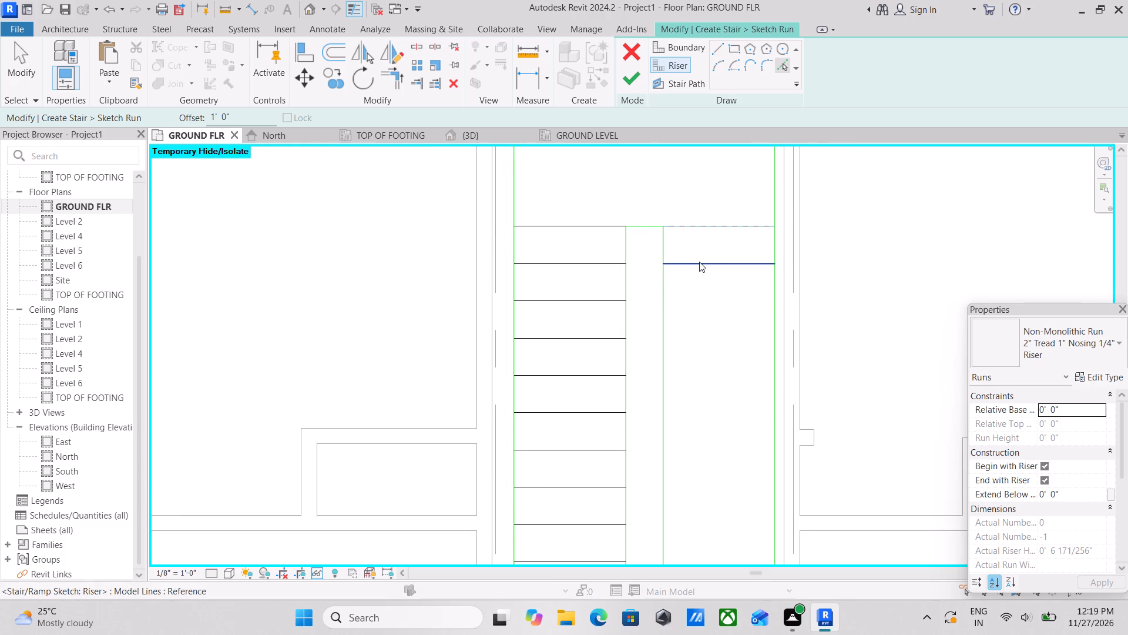
{"action": "left_click", "coordinate": [699, 266]}
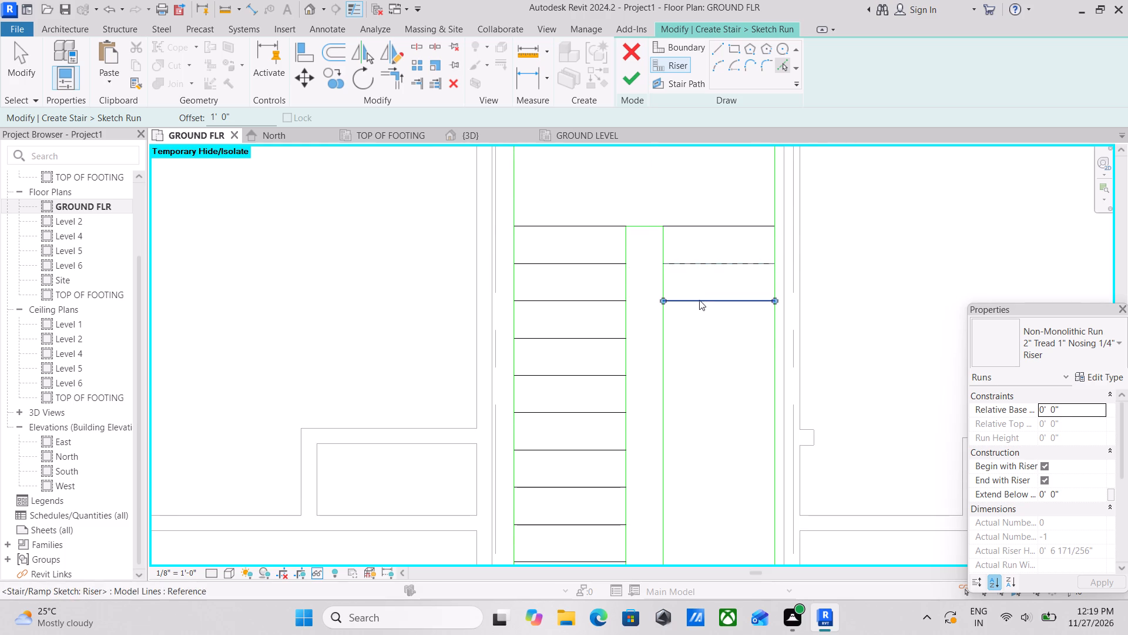
{"action": "left_click", "coordinate": [704, 303]}
Continue the grid 4 flight with four more risers at 1' 0" offsets.
{"action": "scroll", "coordinate": [704, 335], "scroll_direction": "down", "scroll_amount": 1}
{"action": "middle_click_drag", "start_coordinate": [704, 335], "coordinate": [717, 276]}
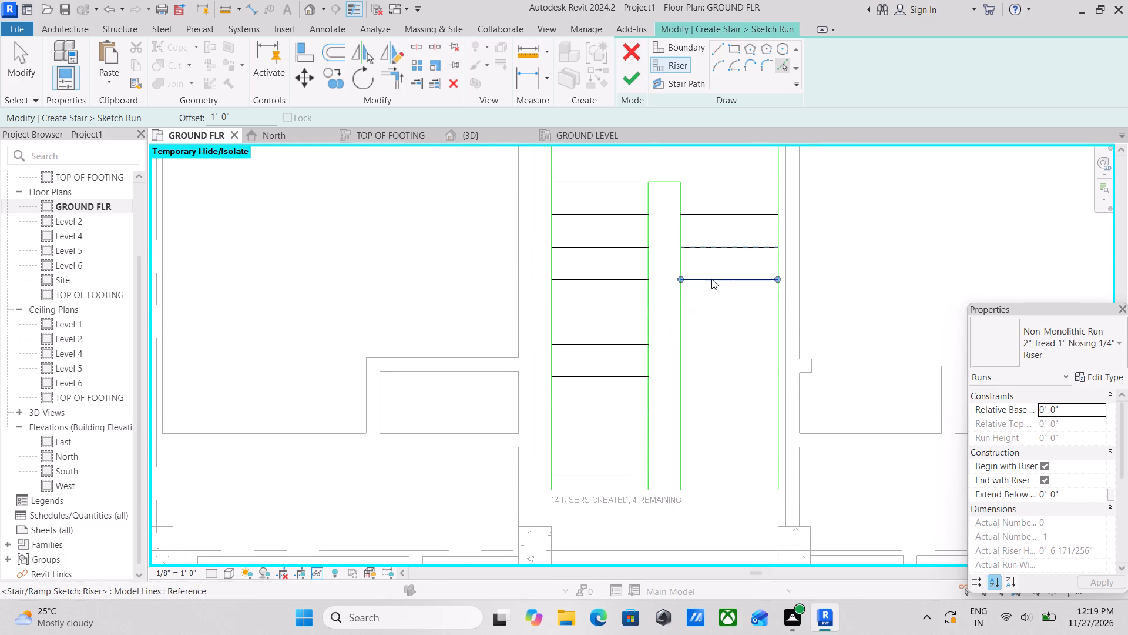
{"action": "left_click", "coordinate": [710, 284]}
{"action": "left_click", "coordinate": [712, 315]}
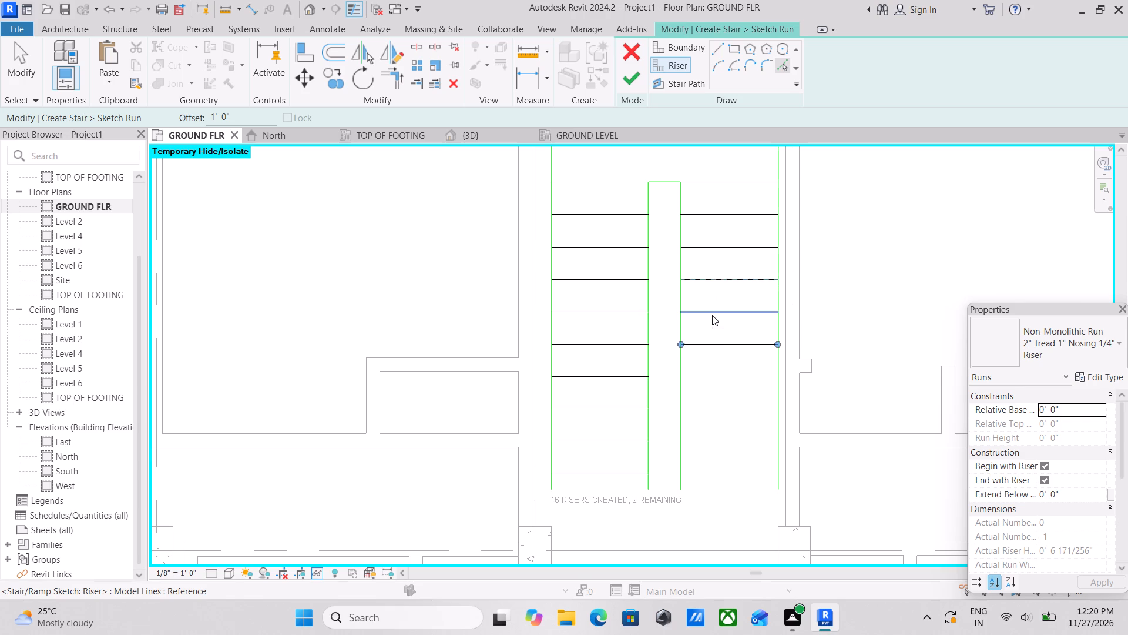
{"action": "left_click", "coordinate": [719, 349]}
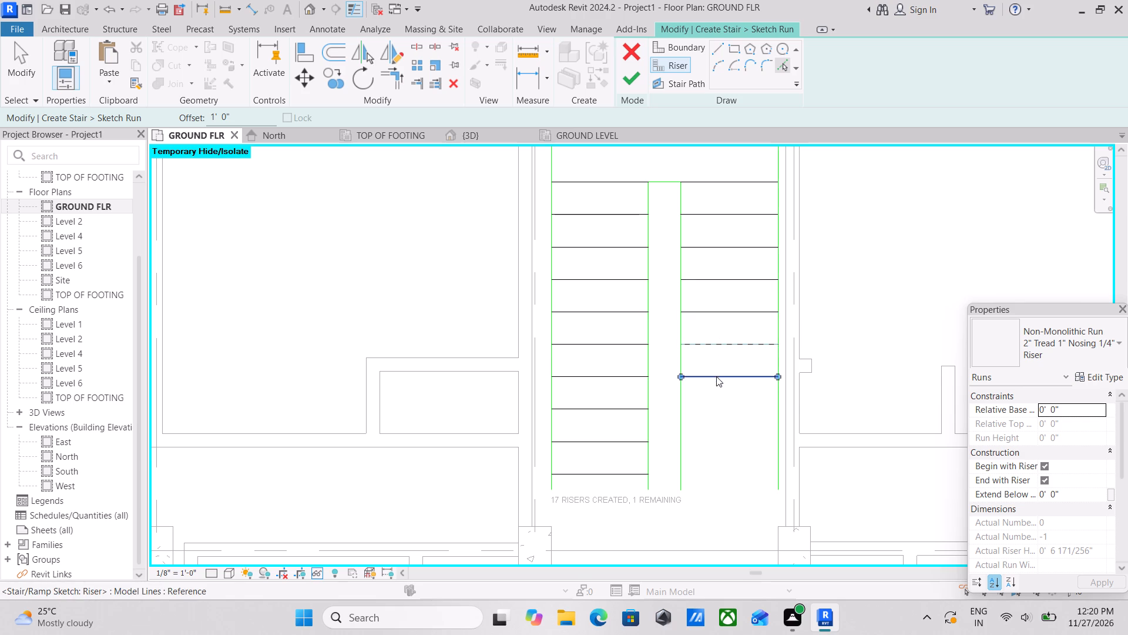
{"action": "left_click", "coordinate": [716, 381]}
{"action": "scroll", "coordinate": [706, 415], "scroll_direction": "up", "scroll_amount": 1}
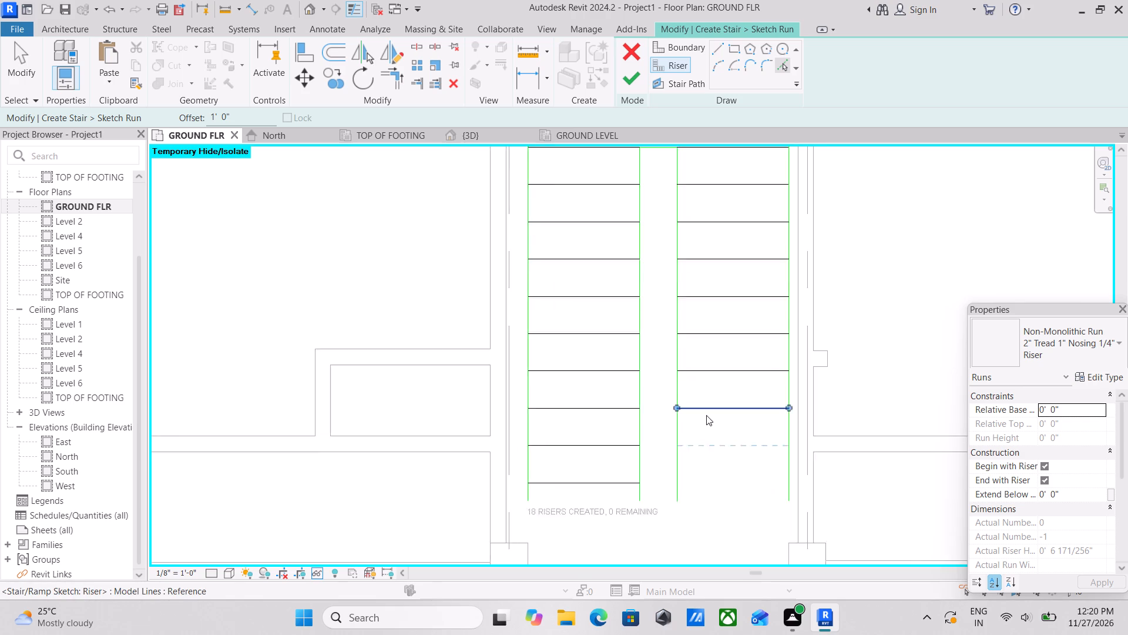
{"action": "scroll", "coordinate": [706, 415], "scroll_direction": "up", "scroll_amount": 1}
{"action": "middle_click_drag", "start_coordinate": [719, 403], "coordinate": [750, 292]}
{"action": "key", "text": "Escape"}
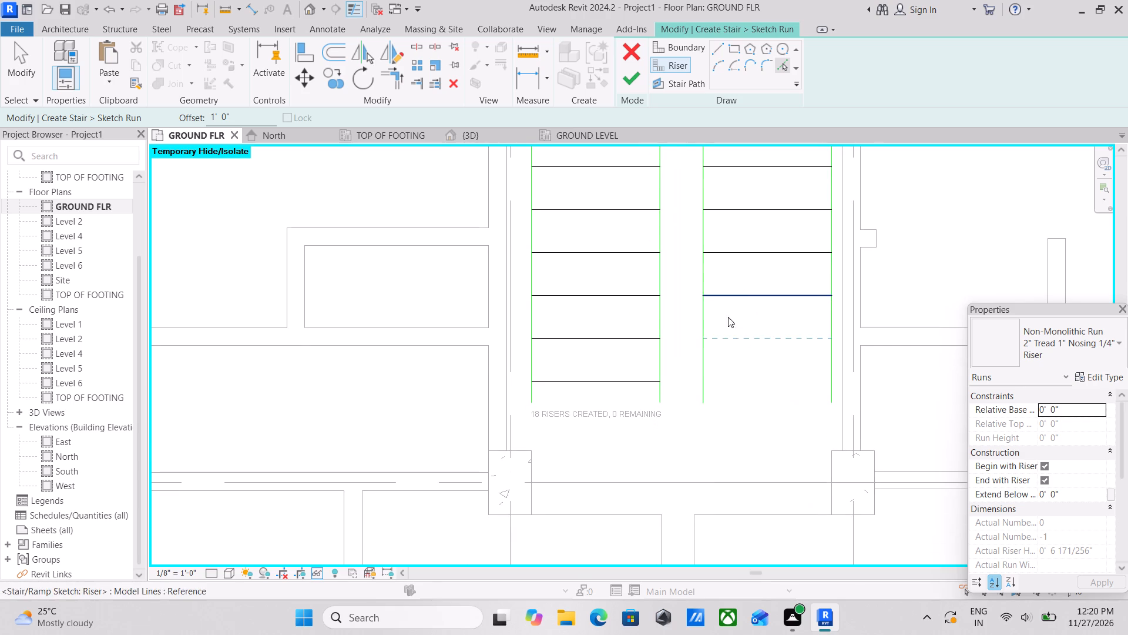
{"action": "key", "text": "Escape"}
{"action": "key", "text": "Escape"}
{"action": "scroll", "coordinate": [727, 332], "scroll_direction": "down", "scroll_amount": 1}
{"action": "key", "text": "Escape"}
Shorten the grid 4 flight's inner and outer boundary lines so they end at its last riser.
{"action": "middle_click_drag", "start_coordinate": [727, 332], "coordinate": [727, 364]}
{"action": "left_click", "coordinate": [699, 372]}
{"action": "left_click", "coordinate": [706, 363]}
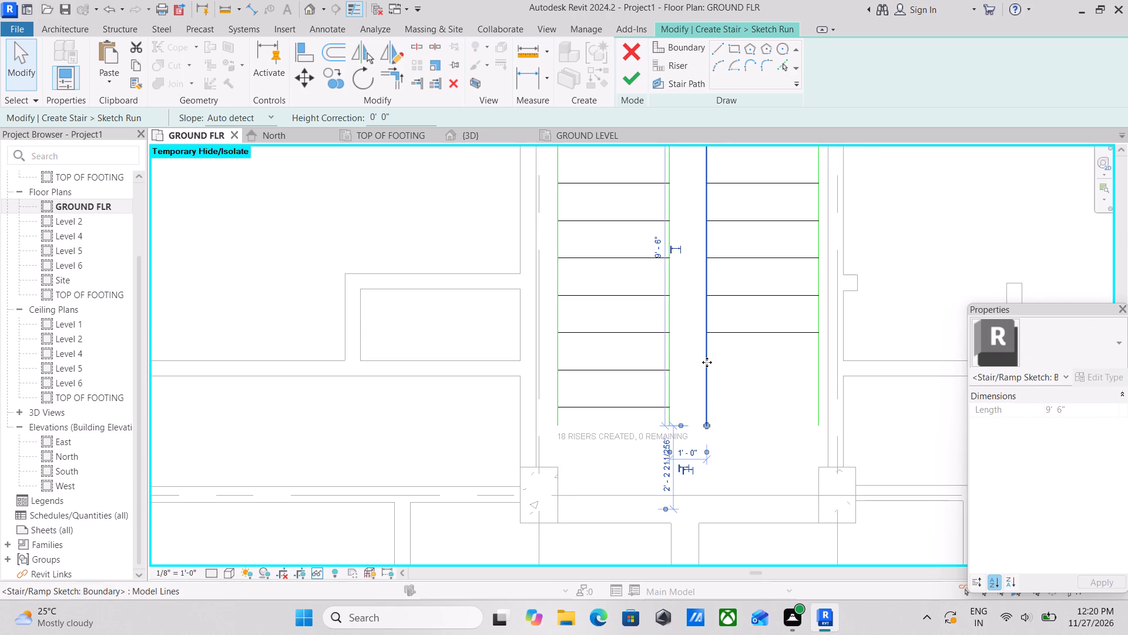
{"action": "left_click_drag", "start_coordinate": [705, 423], "coordinate": [712, 343]}
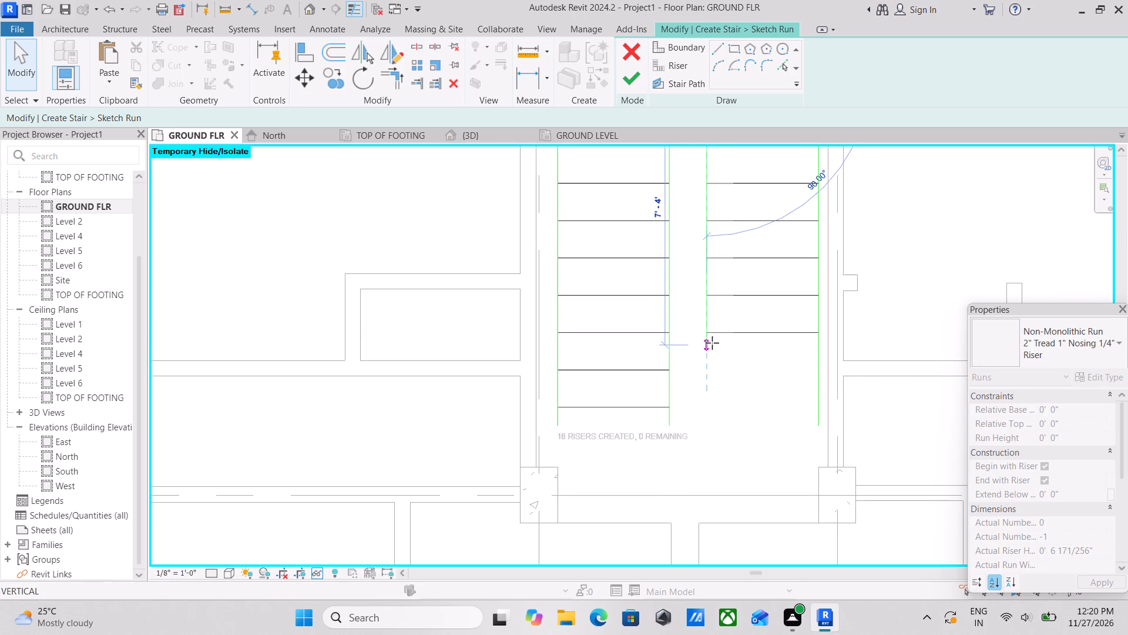
{"action": "left_click_drag", "start_coordinate": [712, 343], "coordinate": [711, 334]}
{"action": "left_click", "coordinate": [818, 395]}
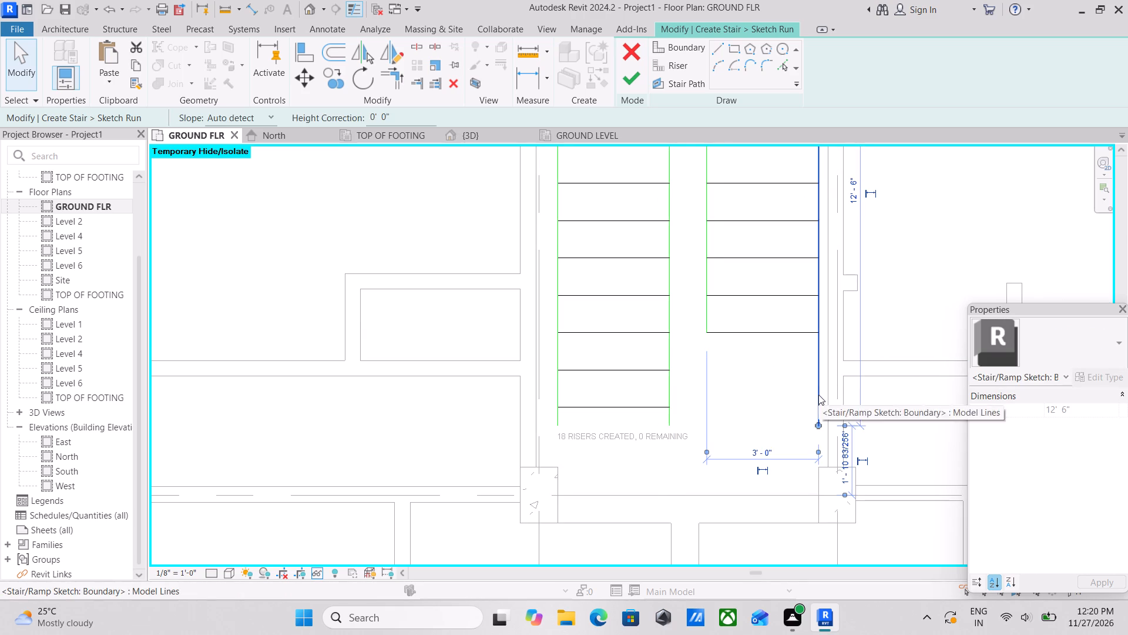
{"action": "left_click_drag", "start_coordinate": [819, 425], "coordinate": [815, 360]}
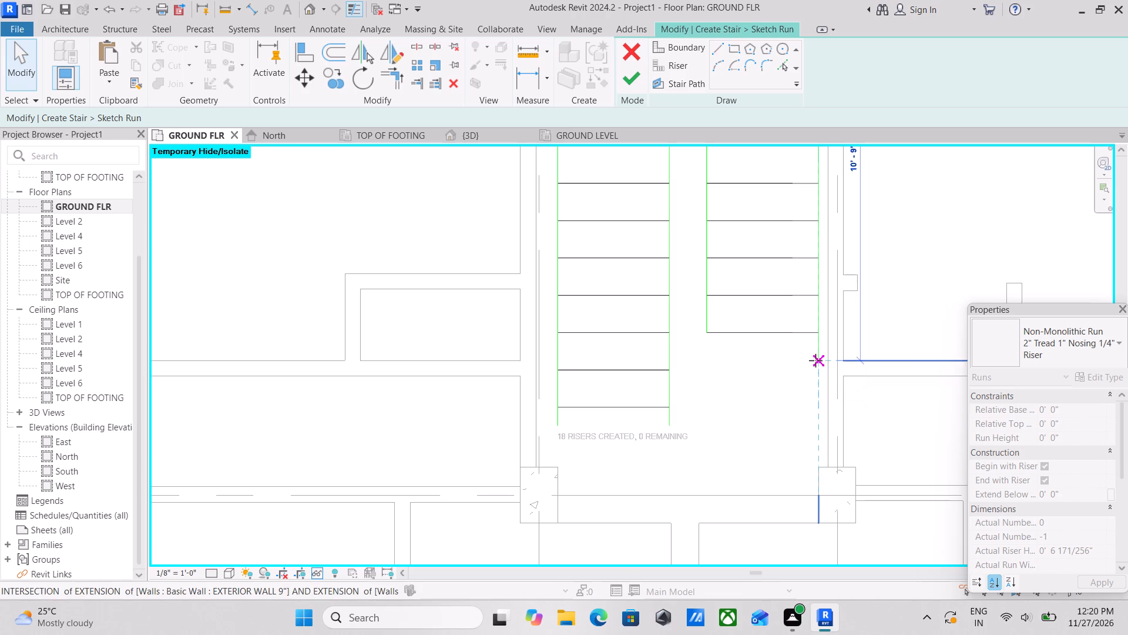
{"action": "left_click_drag", "start_coordinate": [815, 360], "coordinate": [814, 337]}
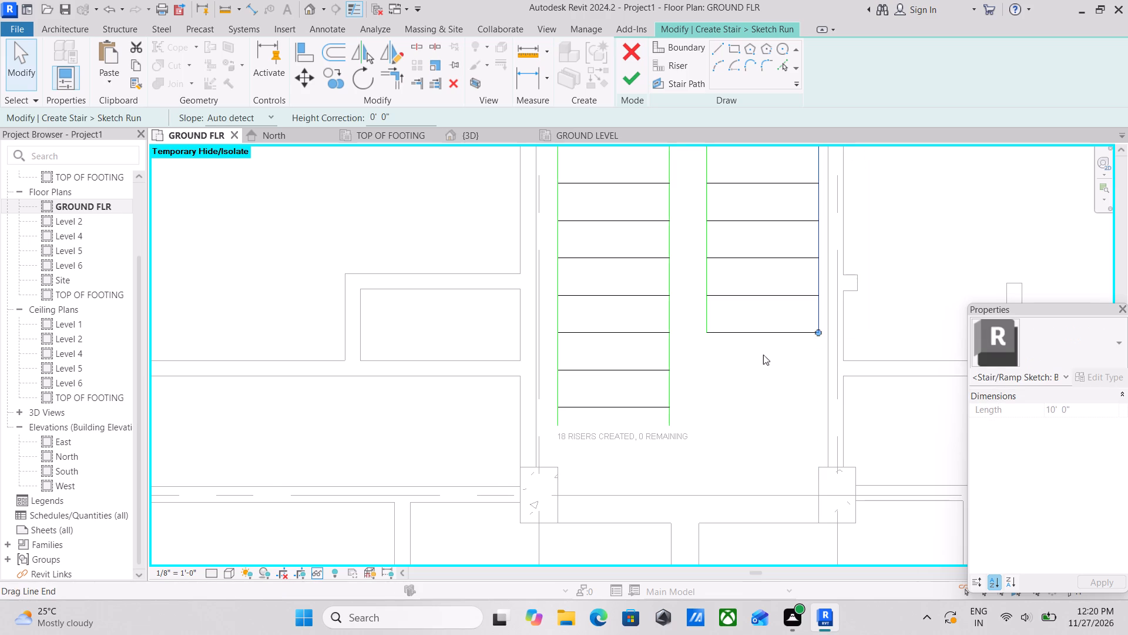
{"action": "scroll", "coordinate": [646, 422], "scroll_direction": "down", "scroll_amount": 1}
{"action": "scroll", "coordinate": [665, 426], "scroll_direction": "up", "scroll_amount": 2}
{"action": "key", "text": "Escape"}
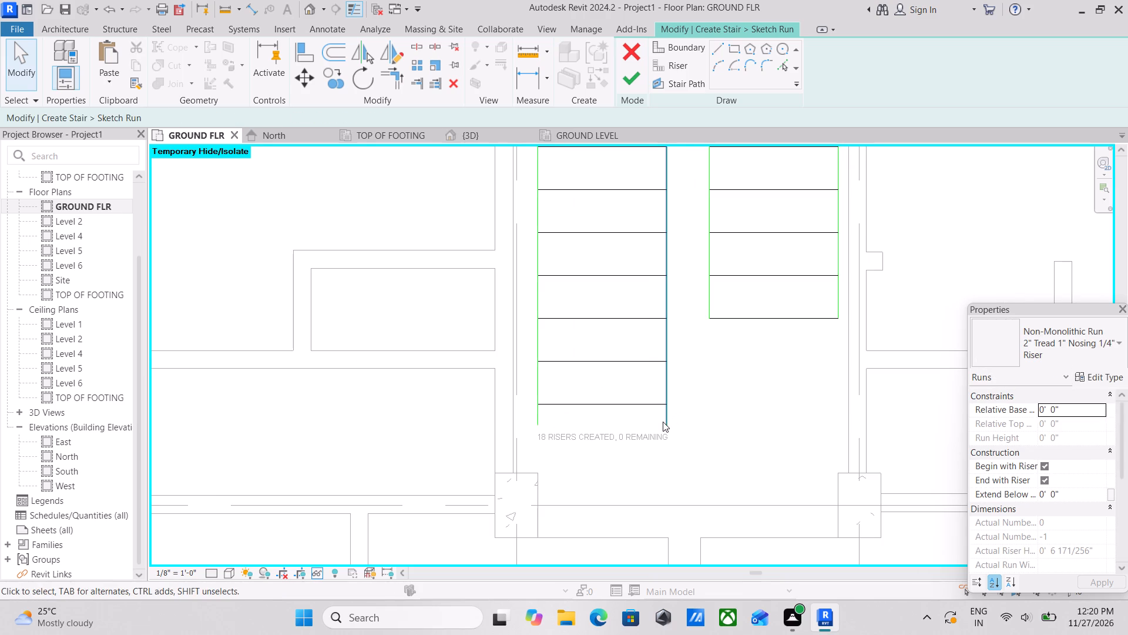
Shorten the grid 3 flight's inner and outer boundary lines so they end at the flight's end riser.
{"action": "left_click", "coordinate": [666, 420]}
{"action": "scroll", "coordinate": [675, 417], "scroll_direction": "up", "scroll_amount": 3}
{"action": "left_click_drag", "start_coordinate": [664, 428], "coordinate": [664, 419]}
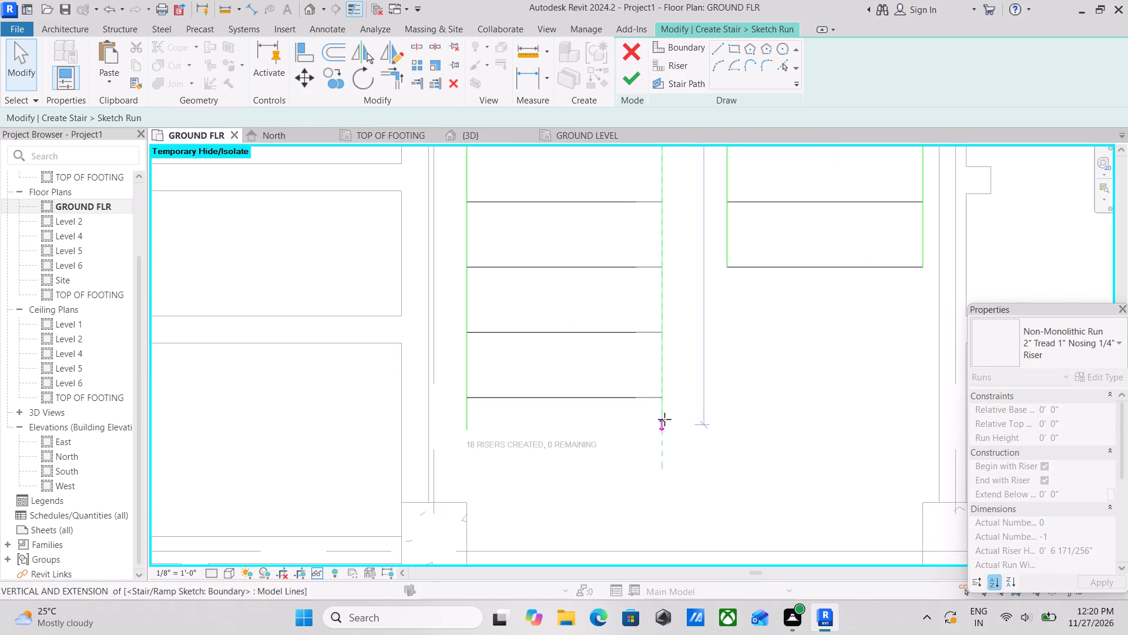
{"action": "left_click_drag", "start_coordinate": [664, 419], "coordinate": [664, 401]}
{"action": "middle_click_drag", "start_coordinate": [528, 419], "coordinate": [679, 413]}
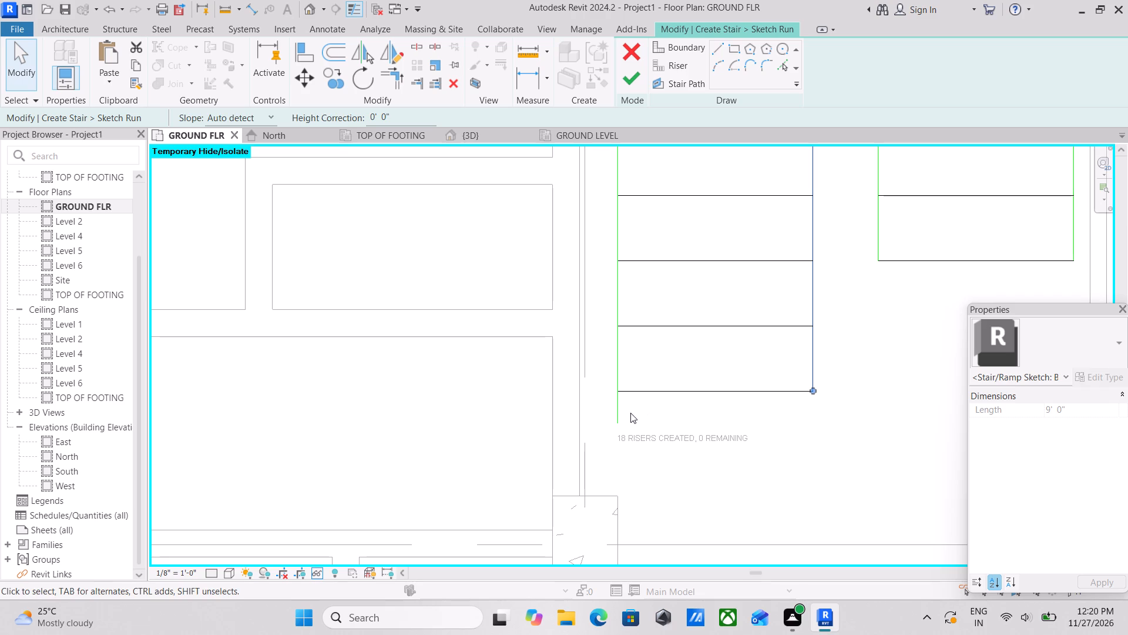
{"action": "left_click", "coordinate": [616, 413]}
{"action": "left_click_drag", "start_coordinate": [616, 420], "coordinate": [616, 394]}
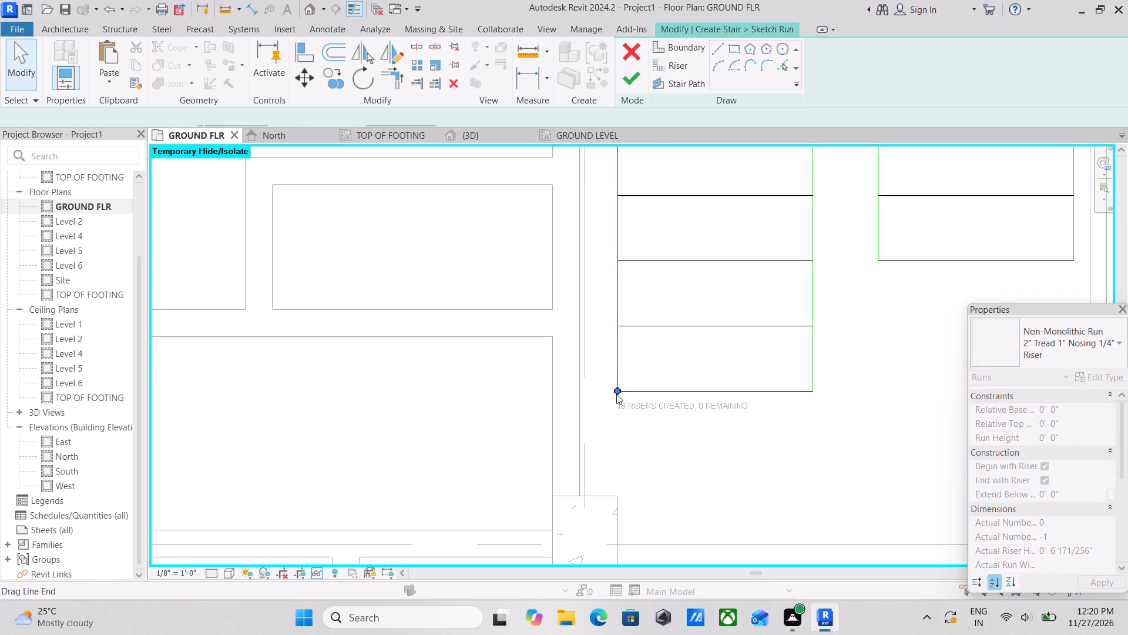
{"action": "scroll", "coordinate": [616, 394], "scroll_direction": "down", "scroll_amount": 4}
{"action": "scroll", "coordinate": [681, 357], "scroll_direction": "down", "scroll_amount": 1}
{"action": "middle_click_drag", "start_coordinate": [681, 362], "coordinate": [672, 425]}
{"action": "key", "text": "Escape"}
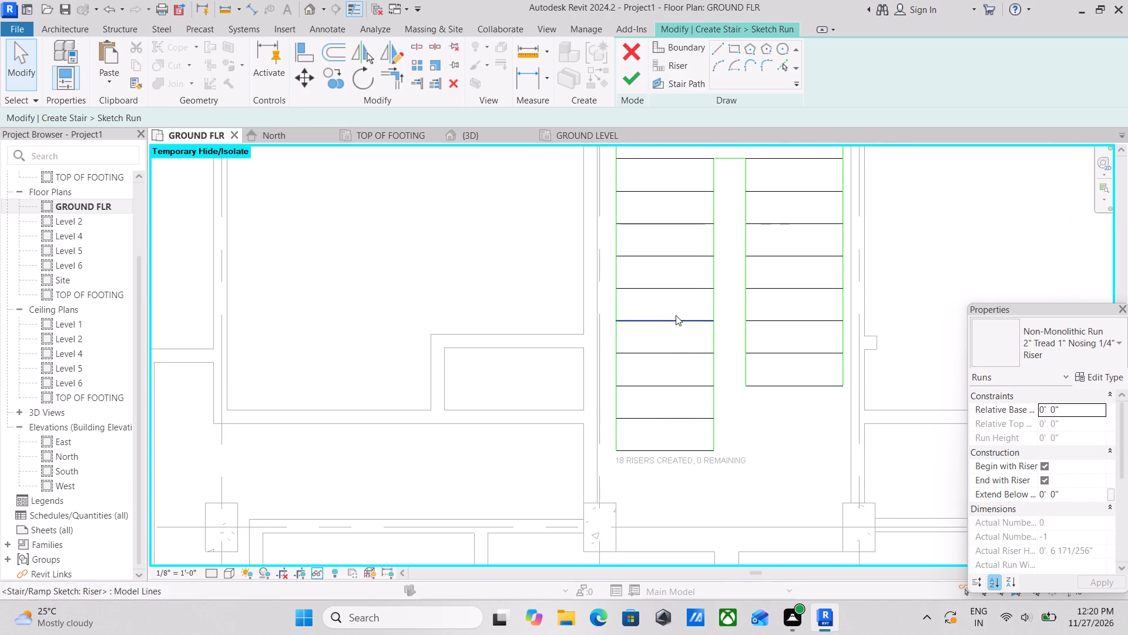
Draw the stair path from the grid 3 end riser's midpoint, about 10' 9" up, 4' 2" across the landing, and down to the grid 4 end riser.
{"action": "middle_click_drag", "start_coordinate": [676, 323], "coordinate": [644, 375]}
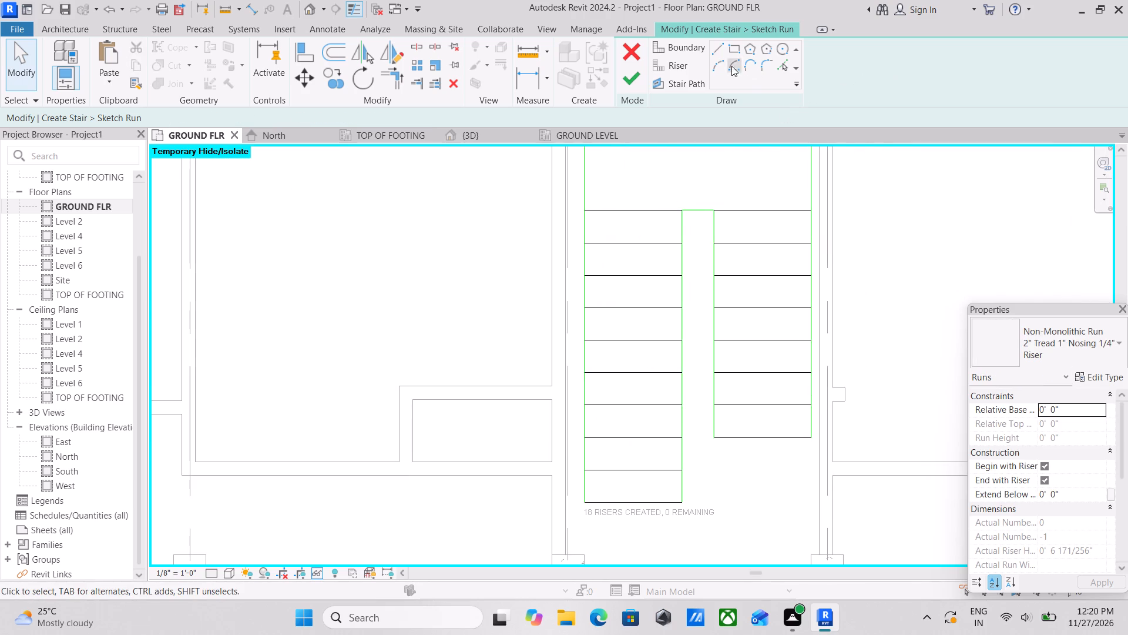
{"action": "left_click", "coordinate": [673, 84]}
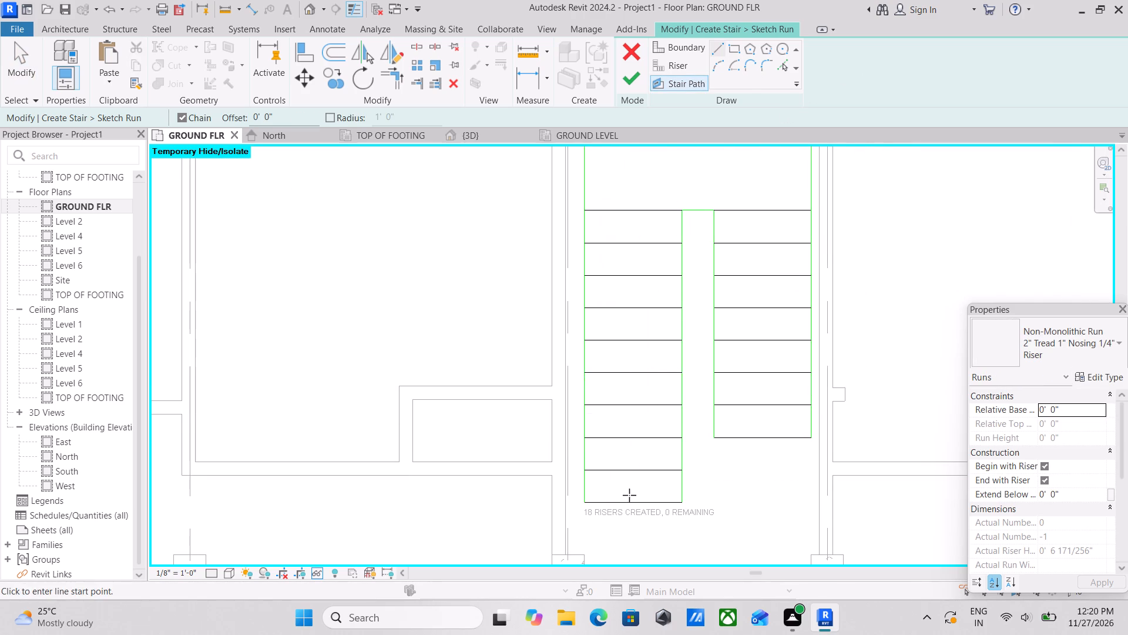
{"action": "left_click", "coordinate": [628, 503]}
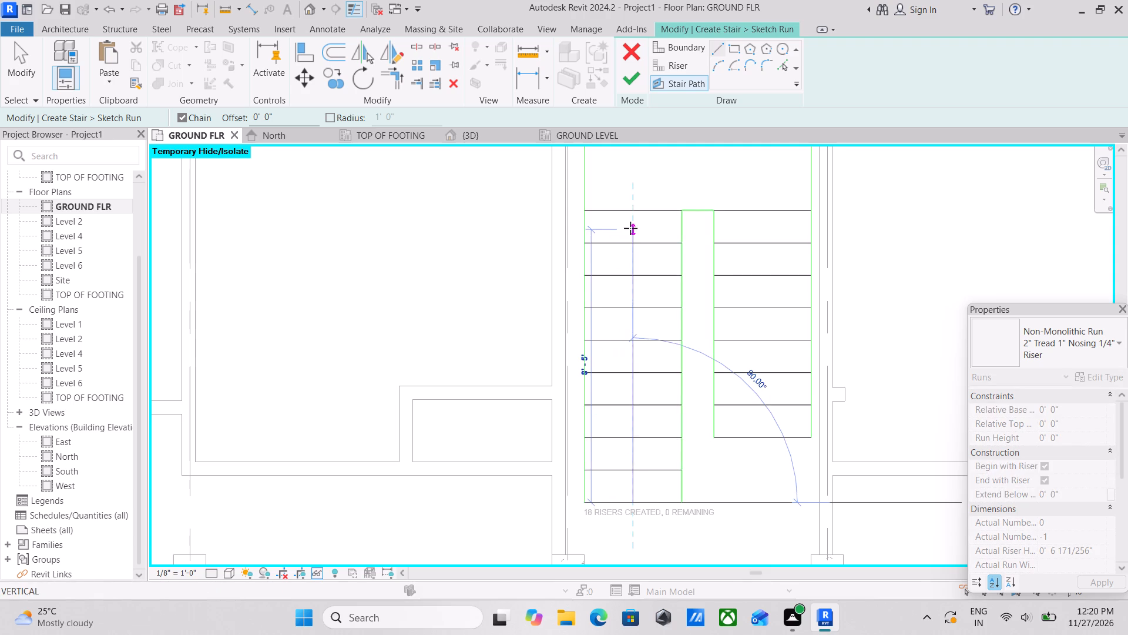
{"action": "middle_click_drag", "start_coordinate": [630, 228], "coordinate": [625, 315]}
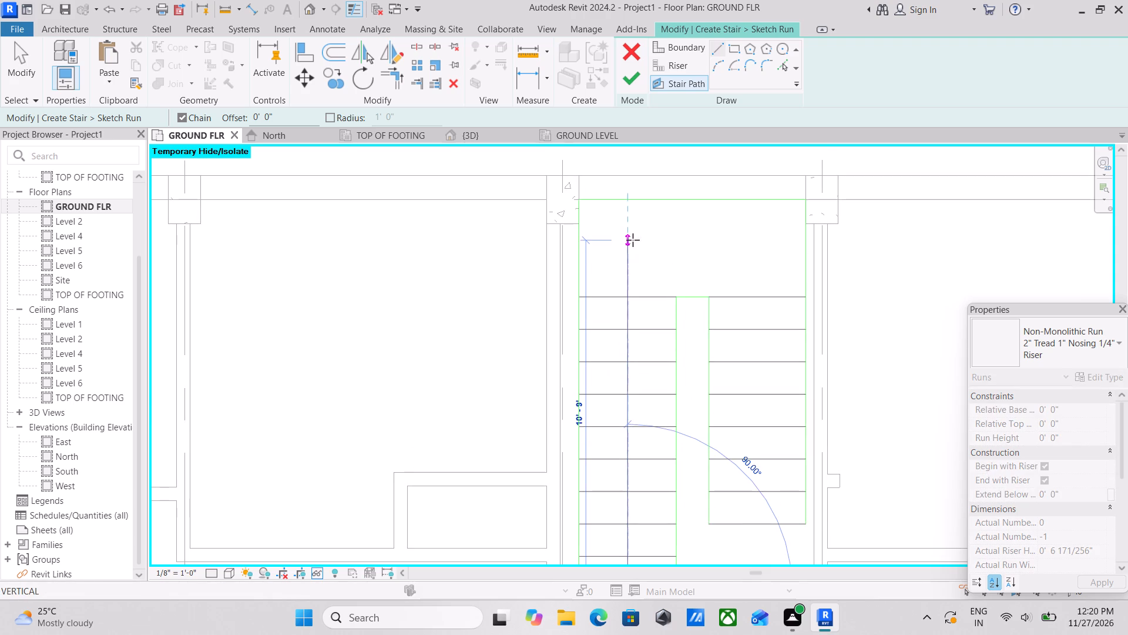
{"action": "left_click", "coordinate": [633, 240]}
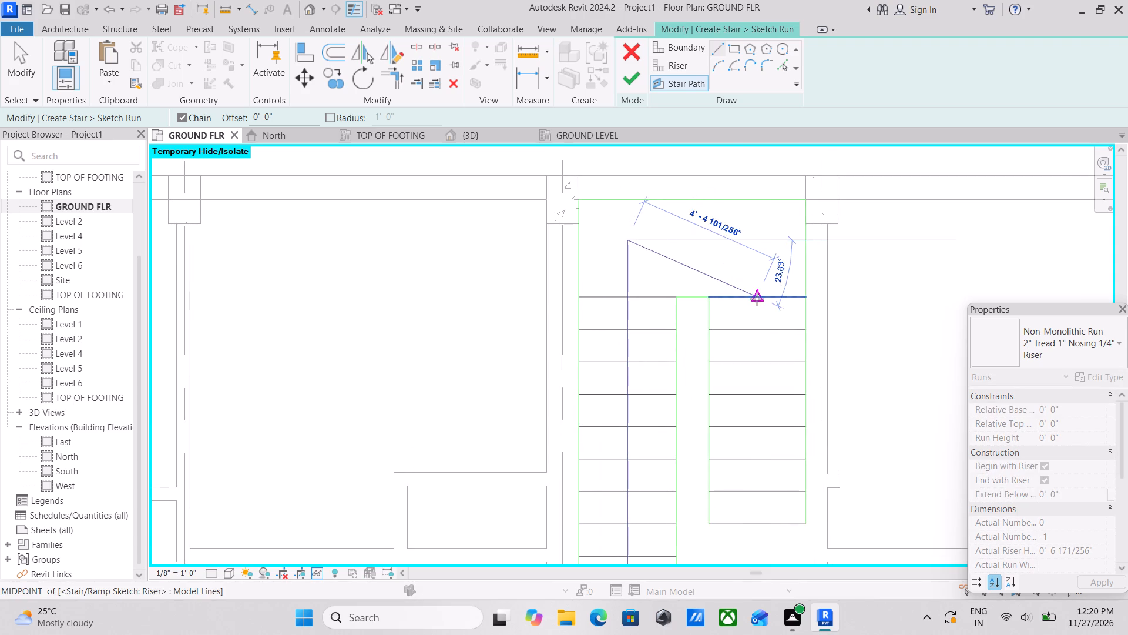
{"action": "left_click", "coordinate": [762, 240]}
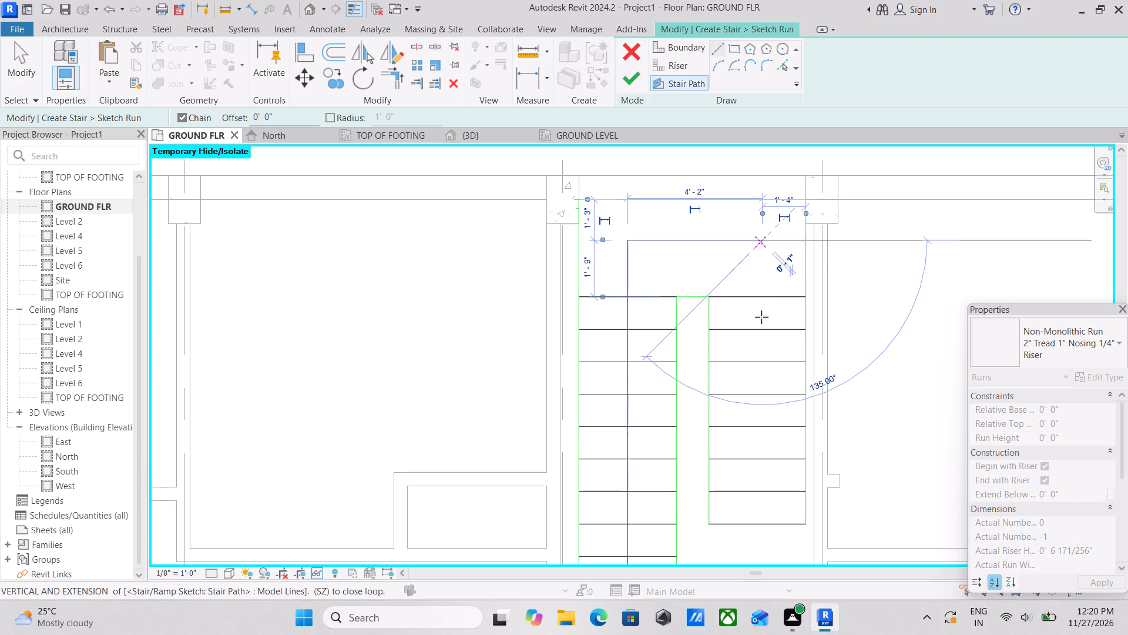
{"action": "middle_click_drag", "start_coordinate": [763, 329], "coordinate": [777, 190]}
{"action": "left_click", "coordinate": [774, 386]}
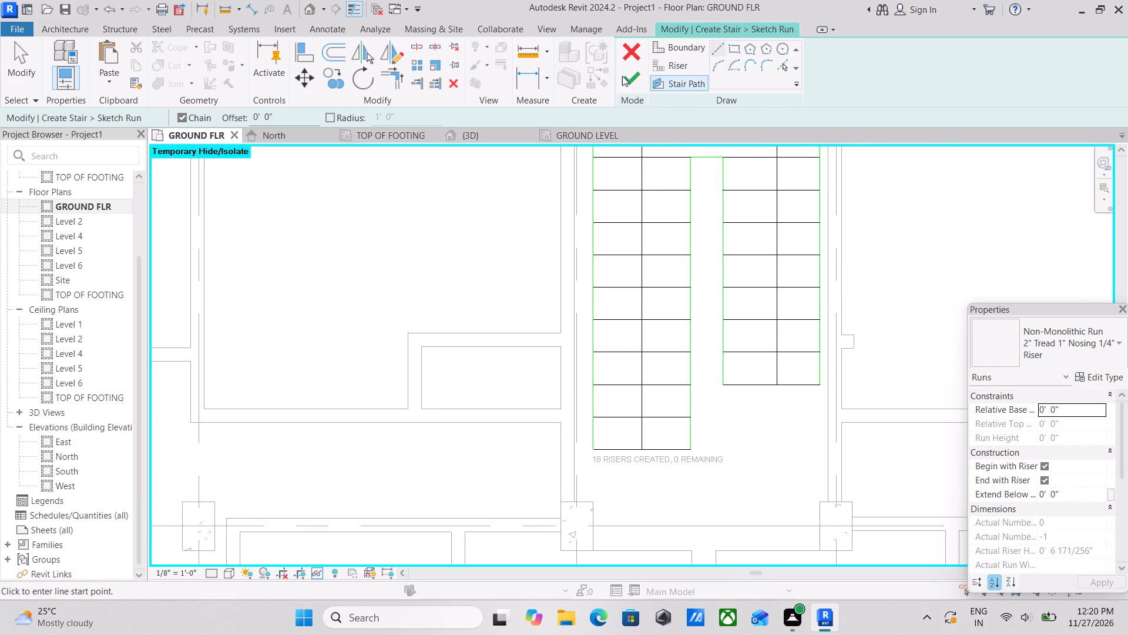
Finish the run sketch and complete the stair.
{"action": "scroll", "coordinate": [709, 300], "scroll_direction": "down", "scroll_amount": 1}
{"action": "middle_click_drag", "start_coordinate": [709, 320], "coordinate": [709, 360]}
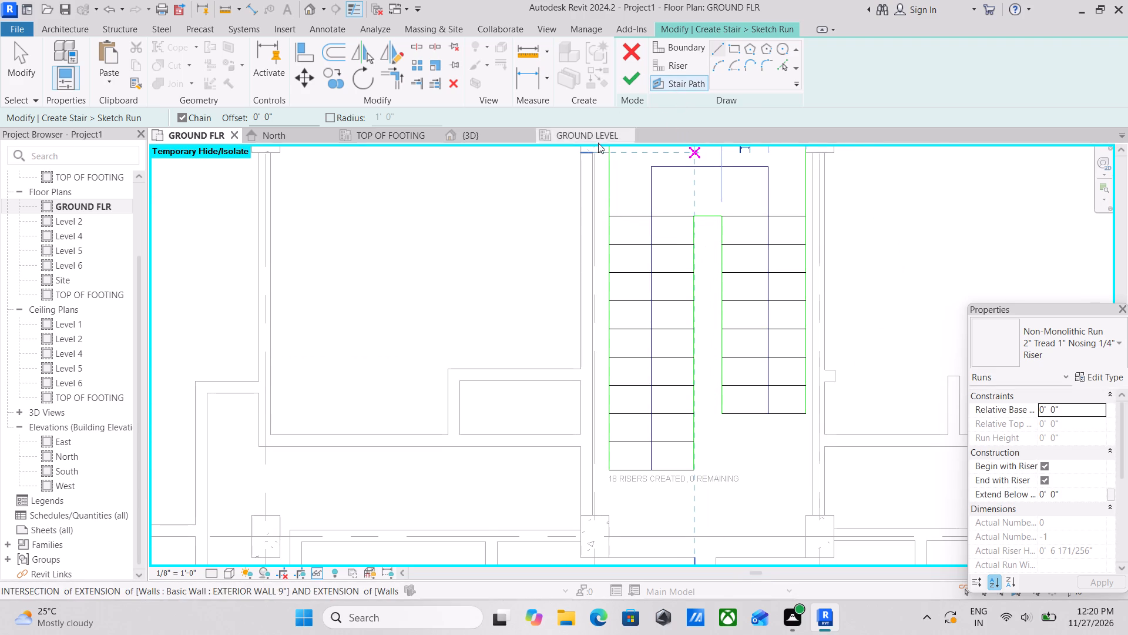
{"action": "middle_click_drag", "start_coordinate": [670, 185], "coordinate": [680, 260]}
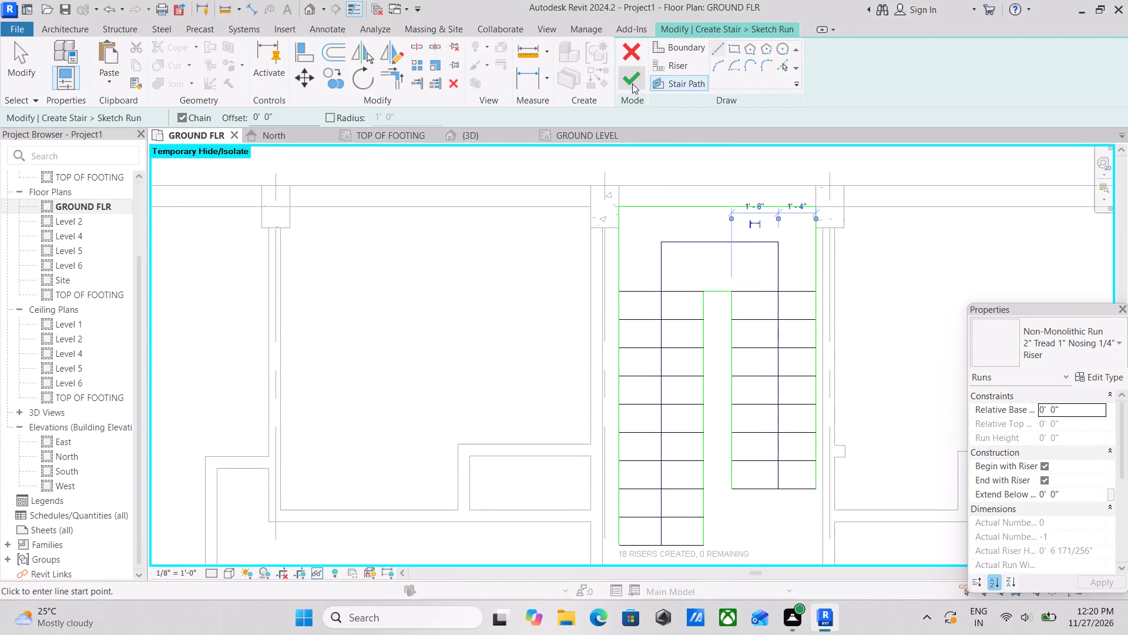
{"action": "left_click", "coordinate": [632, 83]}
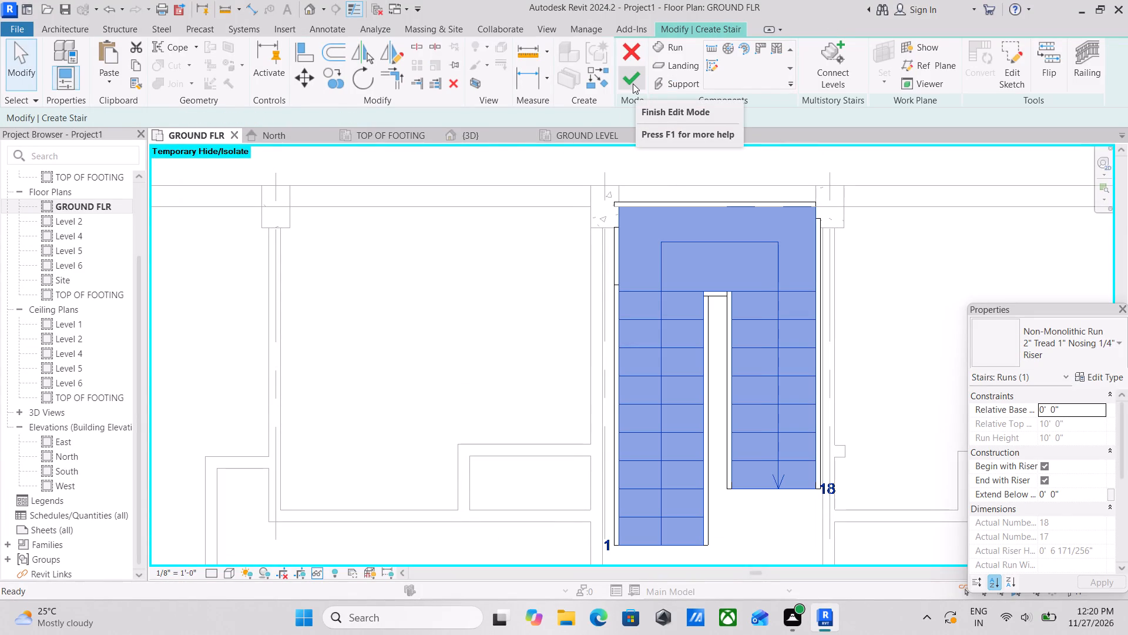
{"action": "left_click", "coordinate": [633, 83]}
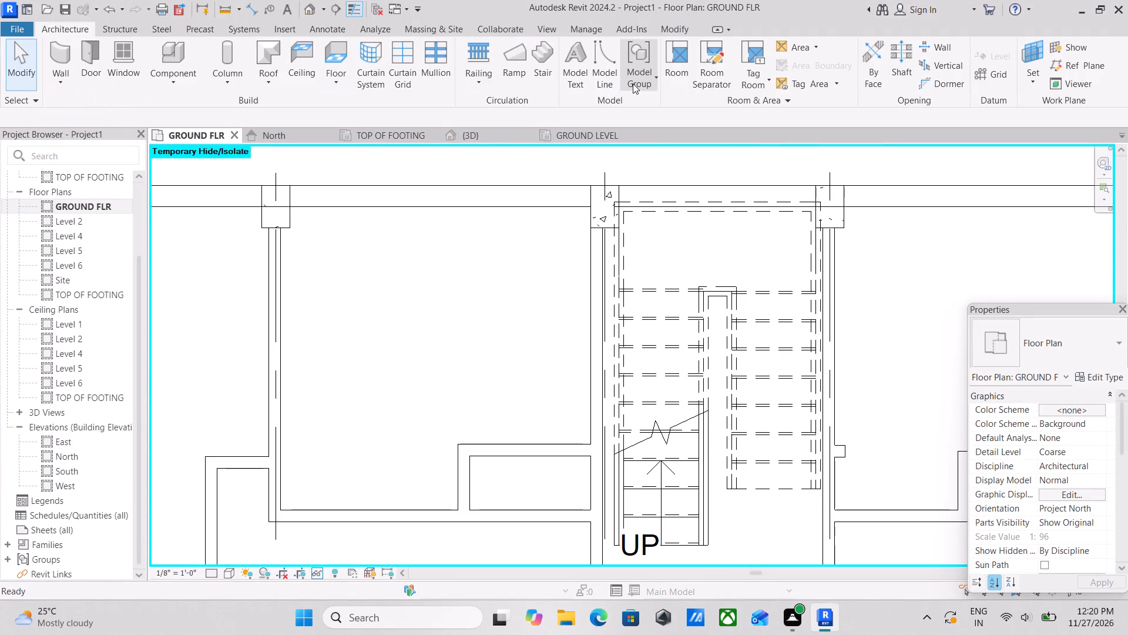
Nudge the stair between grids 3 and 4 away from the grid A exterior wall until its landing clears the wall's inner face.
{"action": "left_click", "coordinate": [744, 204]}
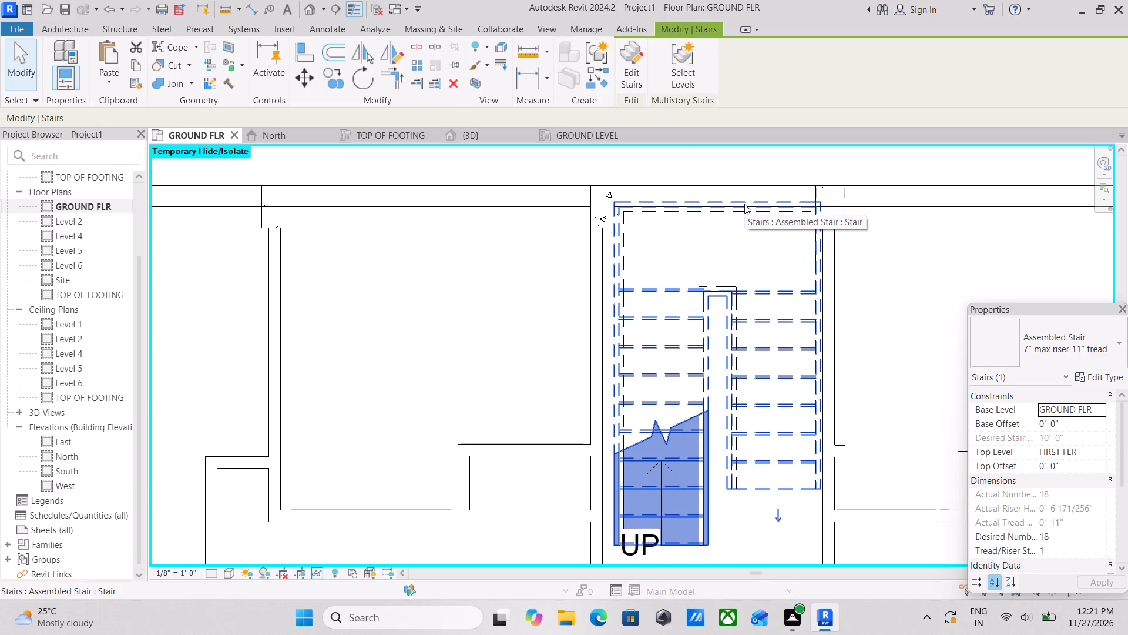
{"action": "key", "text": "Down"}
{"action": "key", "text": "Down"}
{"action": "key", "text": "Down"}
{"action": "key", "text": "Down"}
{"action": "key", "text": "Down"}
{"action": "key", "text": "Down"}
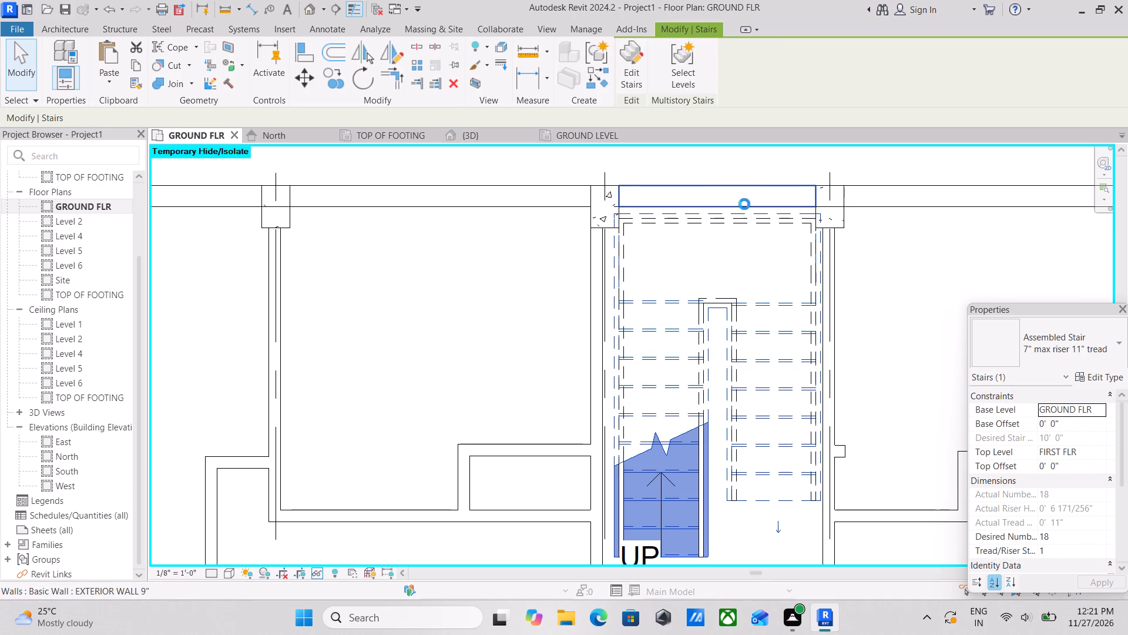
{"action": "key", "text": "Down"}
{"action": "key", "text": "Down"}
{"action": "key", "text": "Down"}
{"action": "key", "text": "Down"}
{"action": "key", "text": "Down"}
{"action": "key", "text": "Down"}
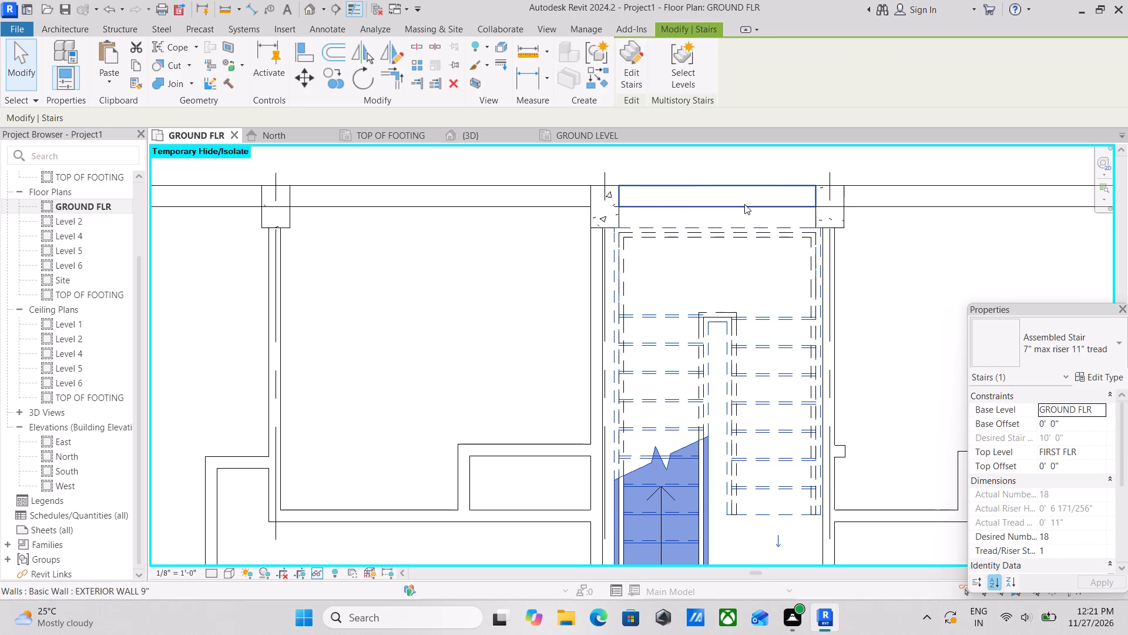
{"action": "key", "text": "Down"}
{"action": "key", "text": "Down"}
{"action": "key", "text": "Down"}
{"action": "key", "text": "Down"}
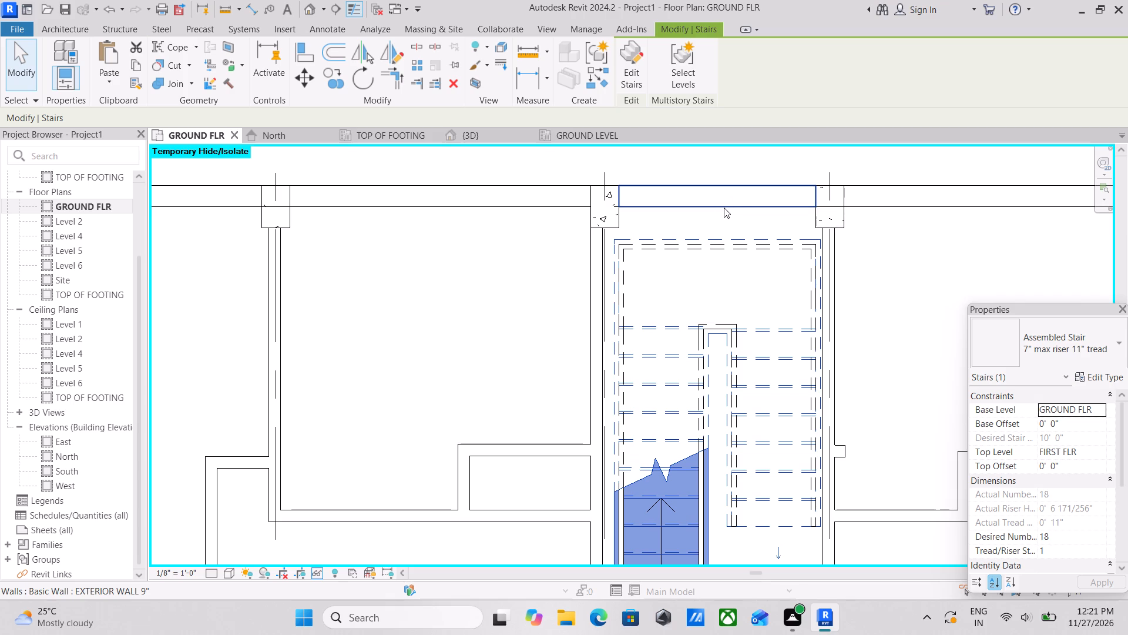
{"action": "scroll", "coordinate": [724, 208], "scroll_direction": "down", "scroll_amount": 5}
{"action": "key", "text": "Escape"}
{"action": "scroll", "coordinate": [770, 254], "scroll_direction": "down", "scroll_amount": 3}
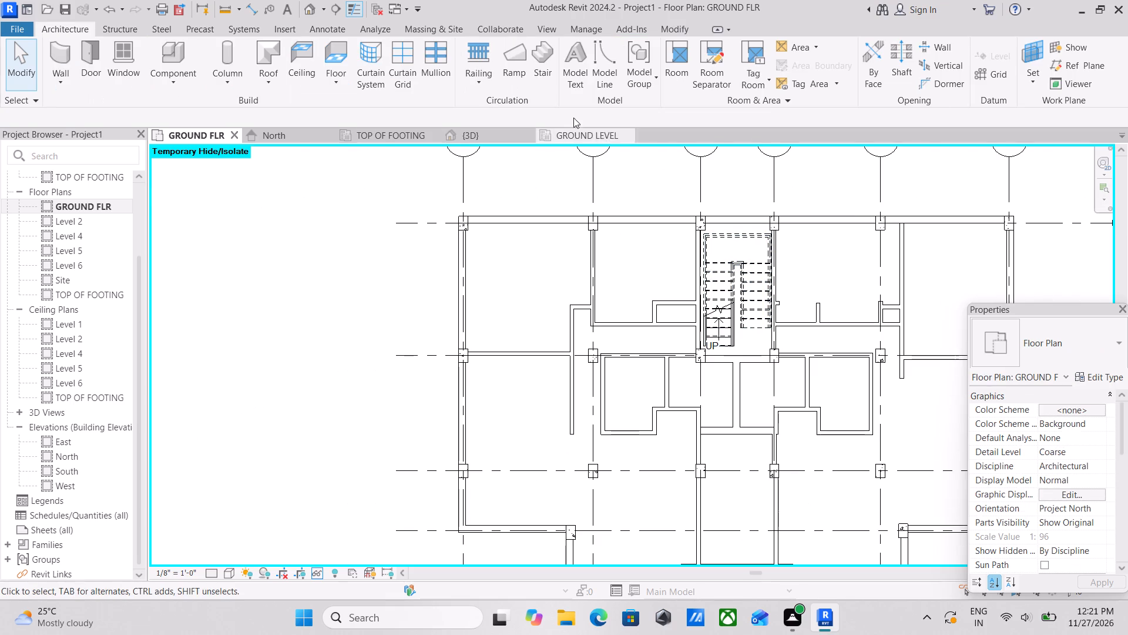
Open the 3D view and examine the stair, walls and beams of the ground floor from several positions.
{"action": "left_click", "coordinate": [469, 137]}
{"action": "scroll", "coordinate": [688, 273], "scroll_direction": "down", "scroll_amount": 2}
{"action": "middle_click_drag", "start_coordinate": [690, 273], "coordinate": [583, 269]}
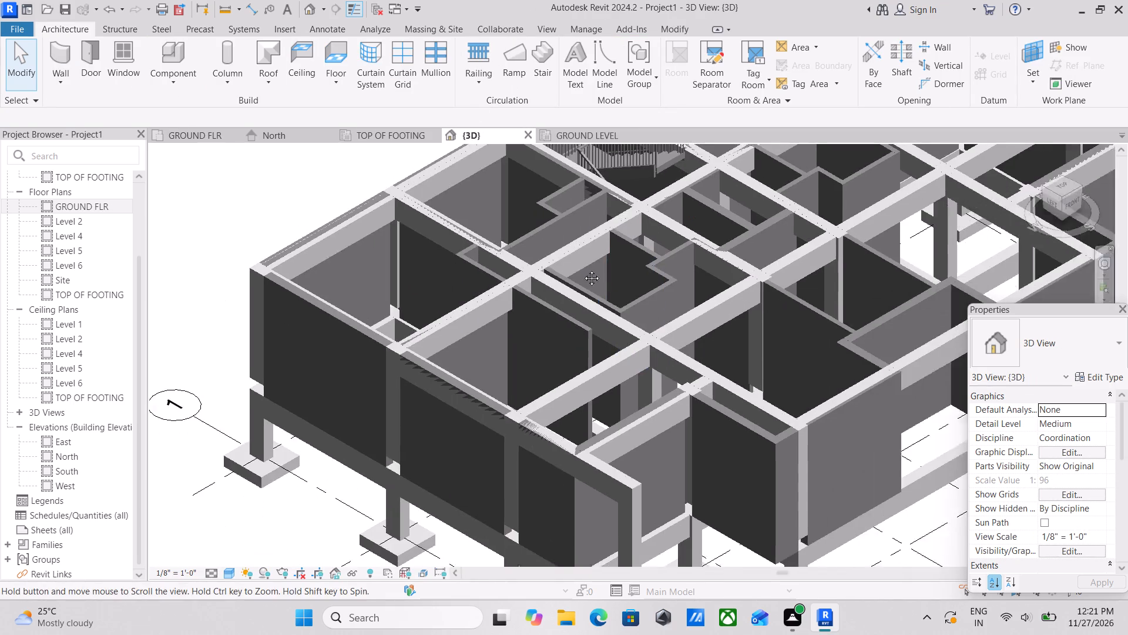
{"action": "middle_click_drag", "start_coordinate": [583, 269], "coordinate": [570, 269]}
{"action": "scroll", "coordinate": [620, 259], "scroll_direction": "down", "scroll_amount": 2}
{"action": "middle_click_drag", "start_coordinate": [620, 259], "coordinate": [612, 317]}
{"action": "scroll", "coordinate": [624, 298], "scroll_direction": "up", "scroll_amount": 2}
{"action": "scroll", "coordinate": [658, 249], "scroll_direction": "up", "scroll_amount": 3}
{"action": "scroll", "coordinate": [660, 246], "scroll_direction": "down", "scroll_amount": 3}
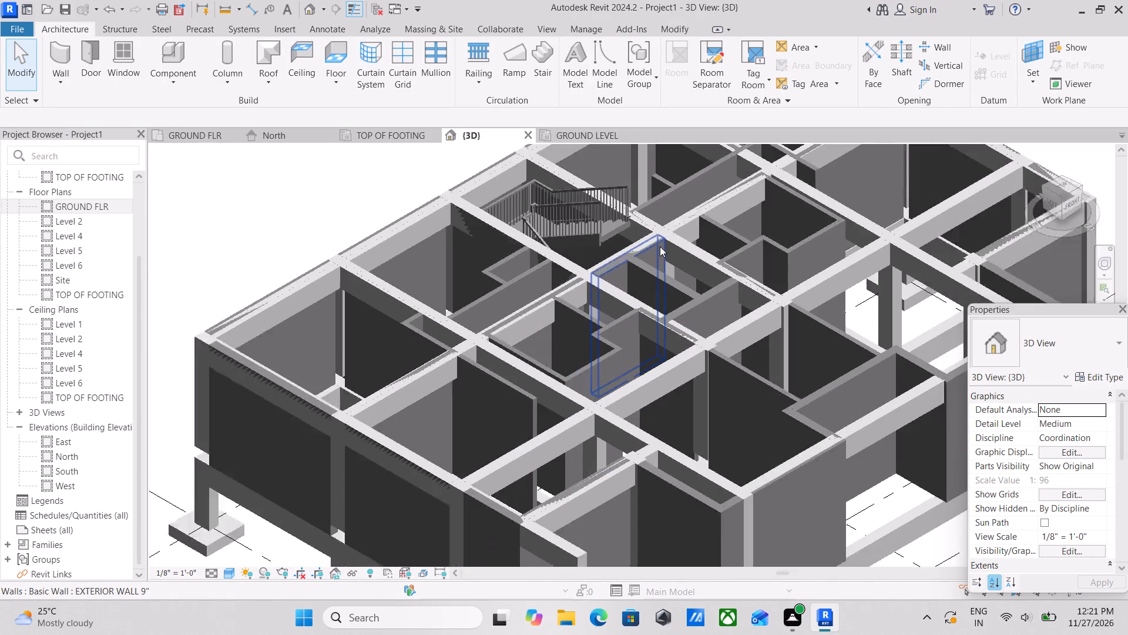
{"action": "scroll", "coordinate": [660, 246], "scroll_direction": "down", "scroll_amount": 1}
{"action": "middle_click_drag", "start_coordinate": [721, 256], "coordinate": [709, 165]}
{"action": "middle_click_drag", "start_coordinate": [773, 273], "coordinate": [723, 255]}
{"action": "middle_click_drag", "start_coordinate": [737, 250], "coordinate": [700, 267]}
{"action": "scroll", "coordinate": [762, 288], "scroll_direction": "up", "scroll_amount": 3}
{"action": "scroll", "coordinate": [610, 346], "scroll_direction": "down", "scroll_amount": 4}
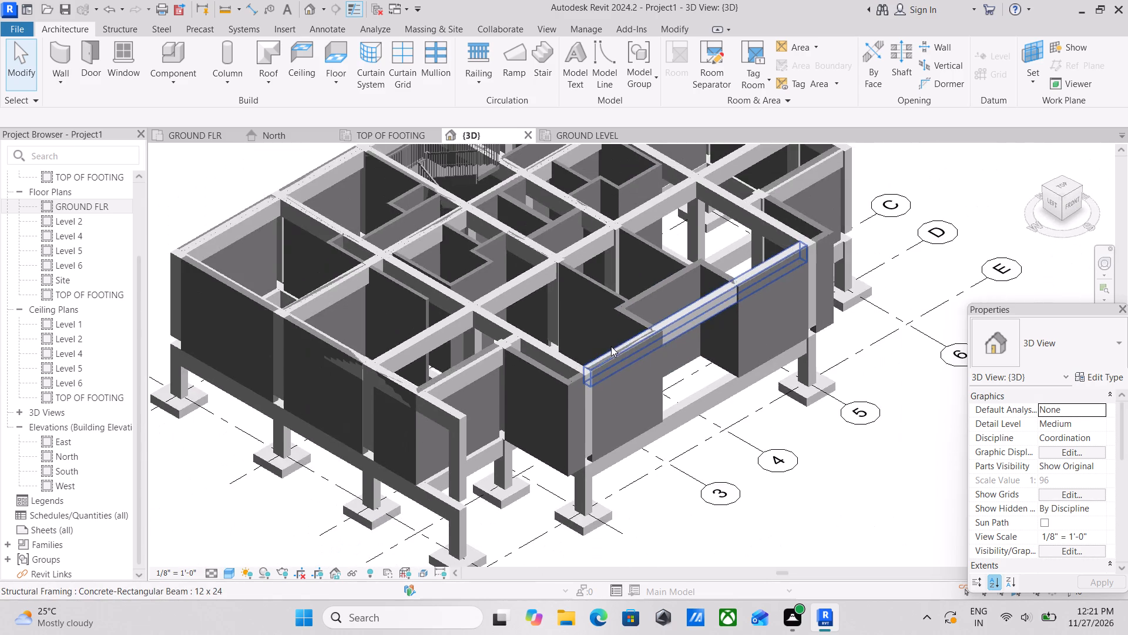
{"action": "middle_click_drag", "start_coordinate": [620, 345], "coordinate": [714, 377]}
{"action": "scroll", "coordinate": [663, 383], "scroll_direction": "up", "scroll_amount": 1}
{"action": "scroll", "coordinate": [538, 393], "scroll_direction": "up", "scroll_amount": 2}
{"action": "scroll", "coordinate": [532, 393], "scroll_direction": "down", "scroll_amount": 1}
{"action": "middle_click_drag", "start_coordinate": [532, 393], "coordinate": [568, 375]}
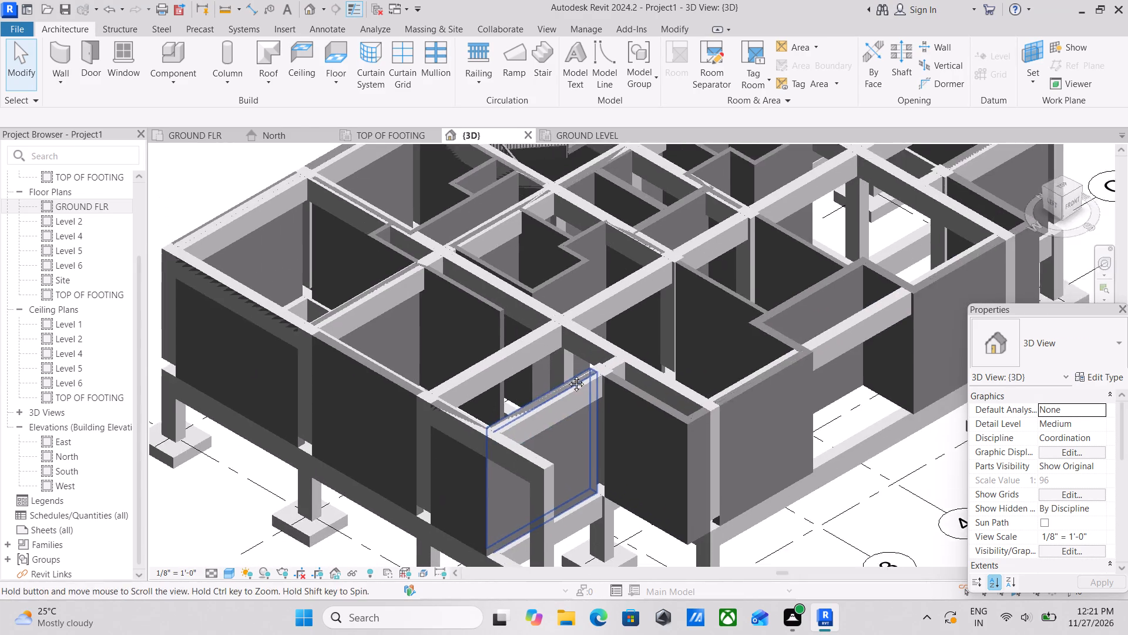
{"action": "middle_click_drag", "start_coordinate": [568, 375], "coordinate": [639, 322]}
{"action": "scroll", "coordinate": [652, 309], "scroll_direction": "down", "scroll_amount": 3}
{"action": "middle_click_drag", "start_coordinate": [699, 352], "coordinate": [707, 336]}
{"action": "scroll", "coordinate": [710, 335], "scroll_direction": "down", "scroll_amount": 2}
{"action": "middle_click_drag", "start_coordinate": [710, 335], "coordinate": [707, 370]}
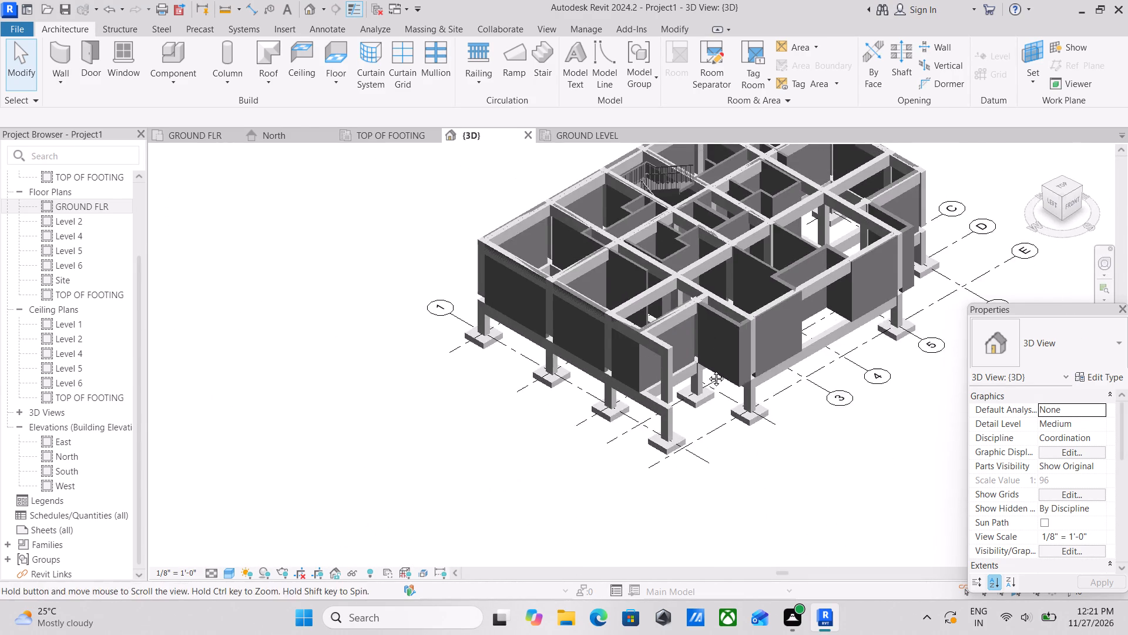
{"action": "middle_click_drag", "start_coordinate": [707, 370], "coordinate": [704, 388]}
{"action": "scroll", "coordinate": [758, 383], "scroll_direction": "up", "scroll_amount": 2}
{"action": "scroll", "coordinate": [864, 310], "scroll_direction": "up", "scroll_amount": 3}
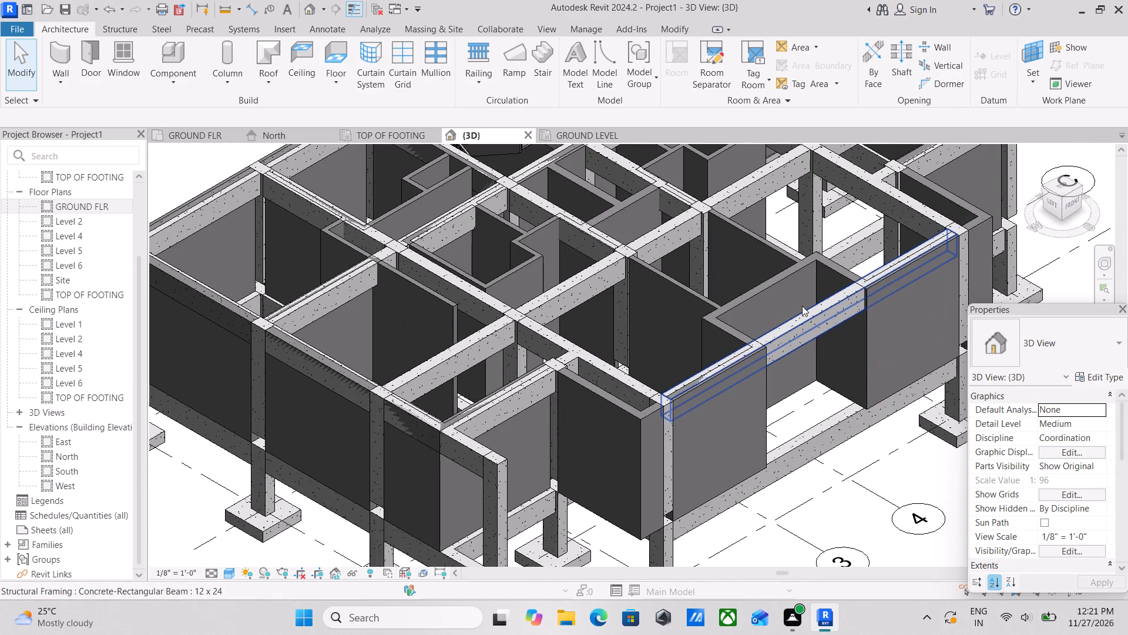
{"action": "scroll", "coordinate": [802, 306], "scroll_direction": "down", "scroll_amount": 2}
{"action": "middle_click_drag", "start_coordinate": [802, 306], "coordinate": [793, 332]}
{"action": "scroll", "coordinate": [793, 332], "scroll_direction": "up", "scroll_amount": 1}
{"action": "scroll", "coordinate": [793, 332], "scroll_direction": "down", "scroll_amount": 2}
{"action": "middle_click_drag", "start_coordinate": [793, 332], "coordinate": [797, 390]}
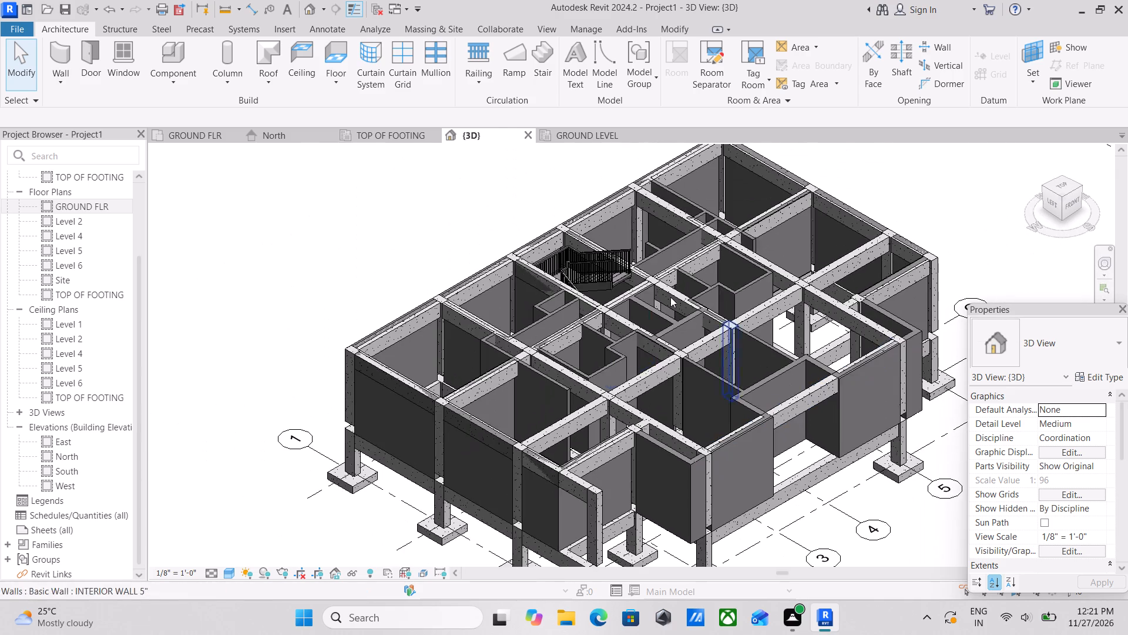
{"action": "scroll", "coordinate": [571, 329], "scroll_direction": "up", "scroll_amount": 2}
{"action": "middle_click_drag", "start_coordinate": [677, 233], "coordinate": [723, 336]}
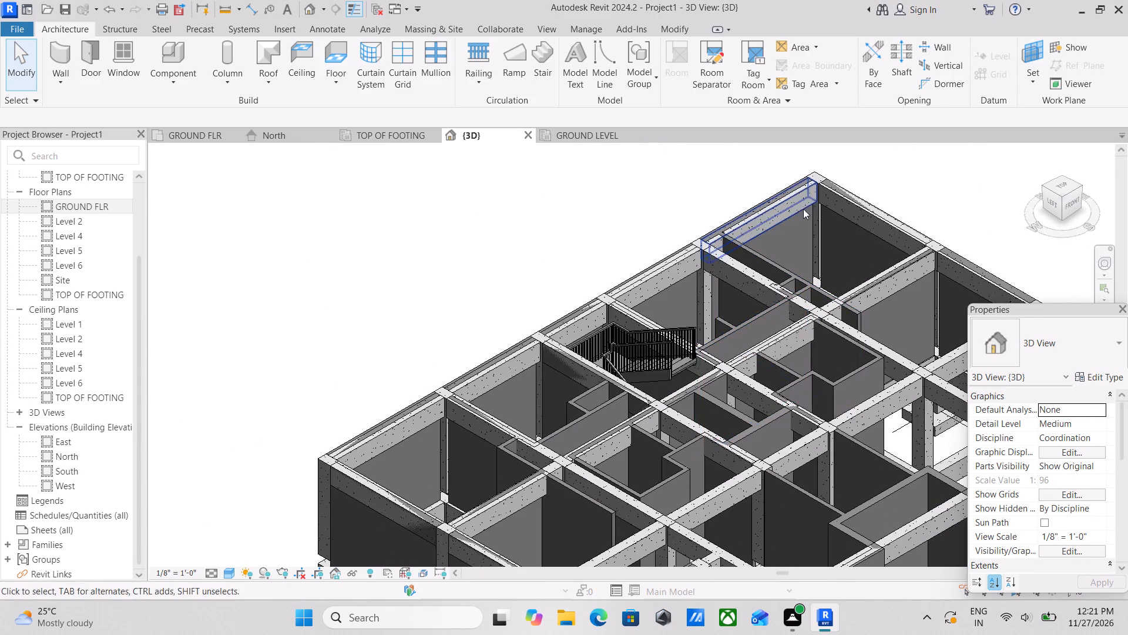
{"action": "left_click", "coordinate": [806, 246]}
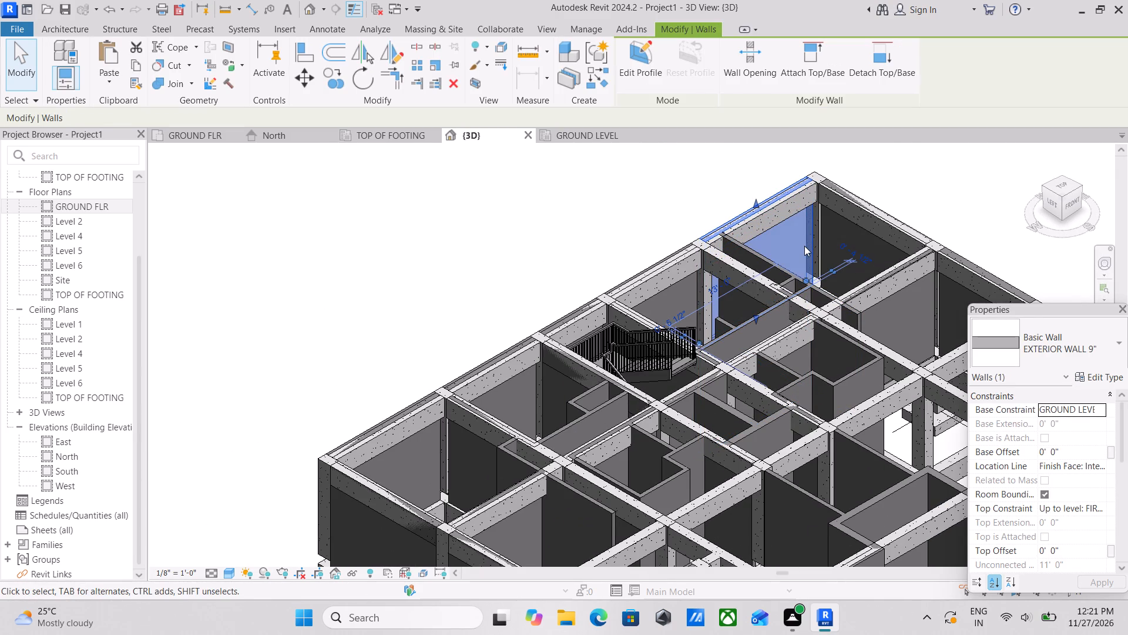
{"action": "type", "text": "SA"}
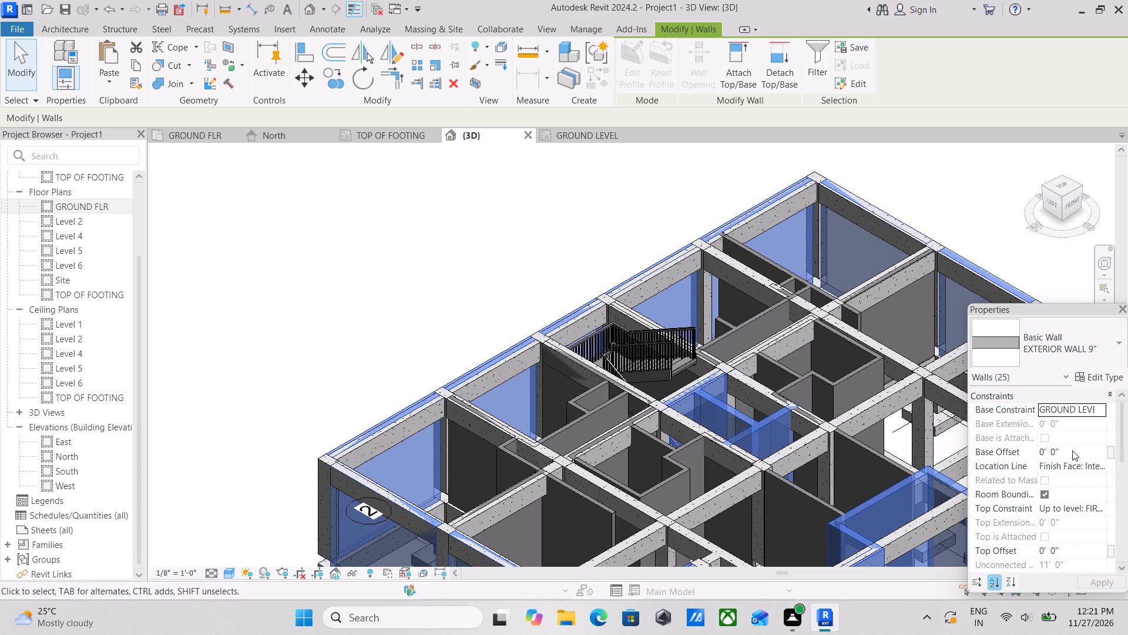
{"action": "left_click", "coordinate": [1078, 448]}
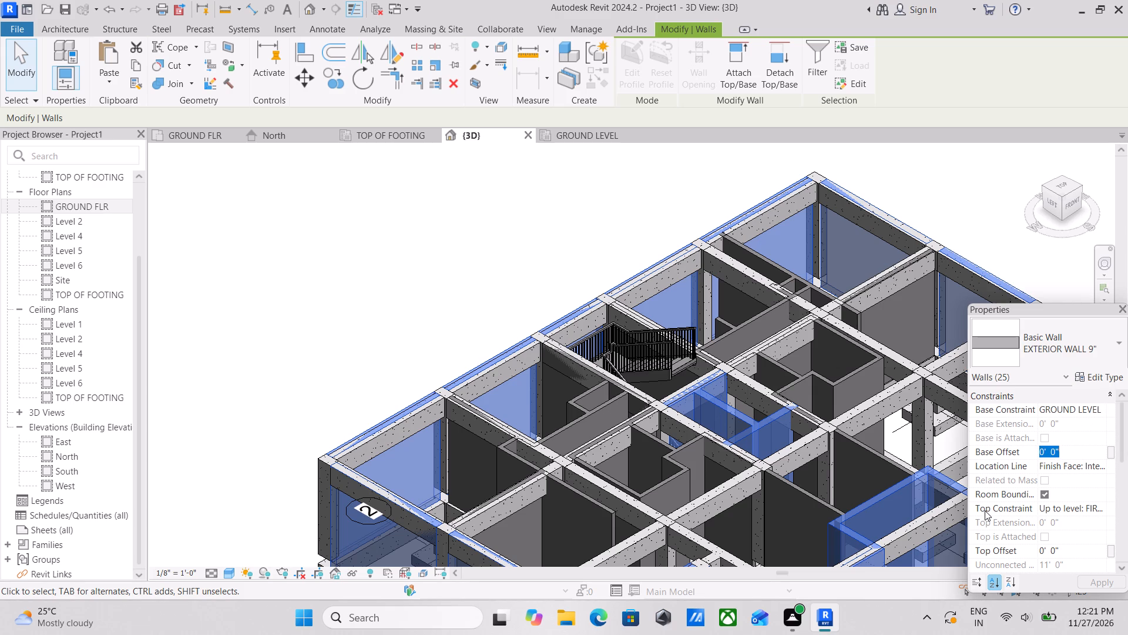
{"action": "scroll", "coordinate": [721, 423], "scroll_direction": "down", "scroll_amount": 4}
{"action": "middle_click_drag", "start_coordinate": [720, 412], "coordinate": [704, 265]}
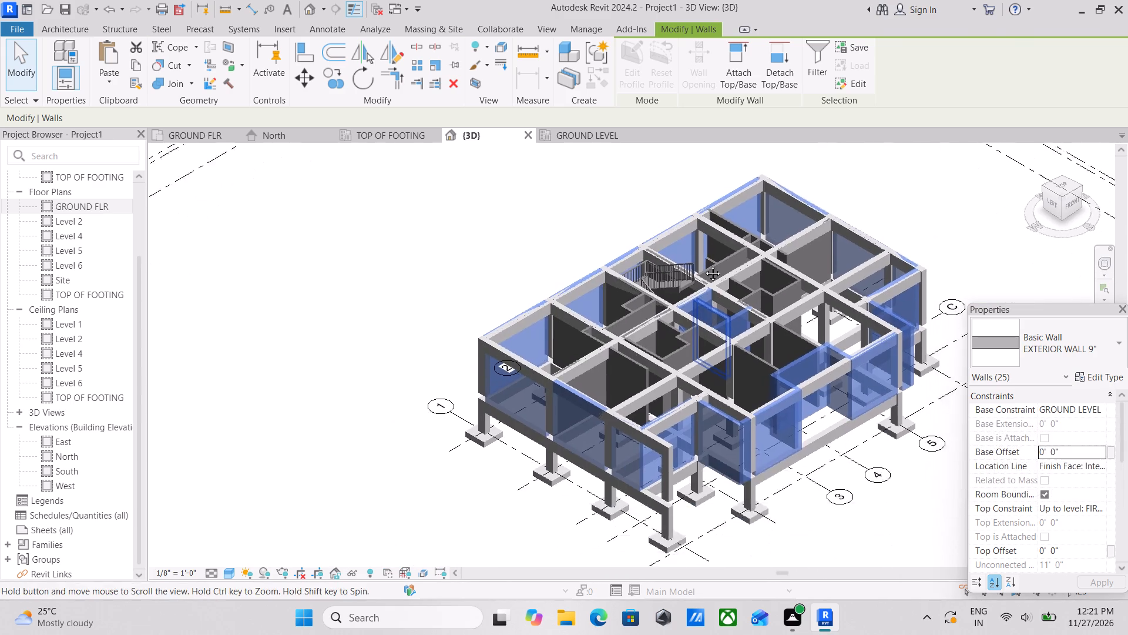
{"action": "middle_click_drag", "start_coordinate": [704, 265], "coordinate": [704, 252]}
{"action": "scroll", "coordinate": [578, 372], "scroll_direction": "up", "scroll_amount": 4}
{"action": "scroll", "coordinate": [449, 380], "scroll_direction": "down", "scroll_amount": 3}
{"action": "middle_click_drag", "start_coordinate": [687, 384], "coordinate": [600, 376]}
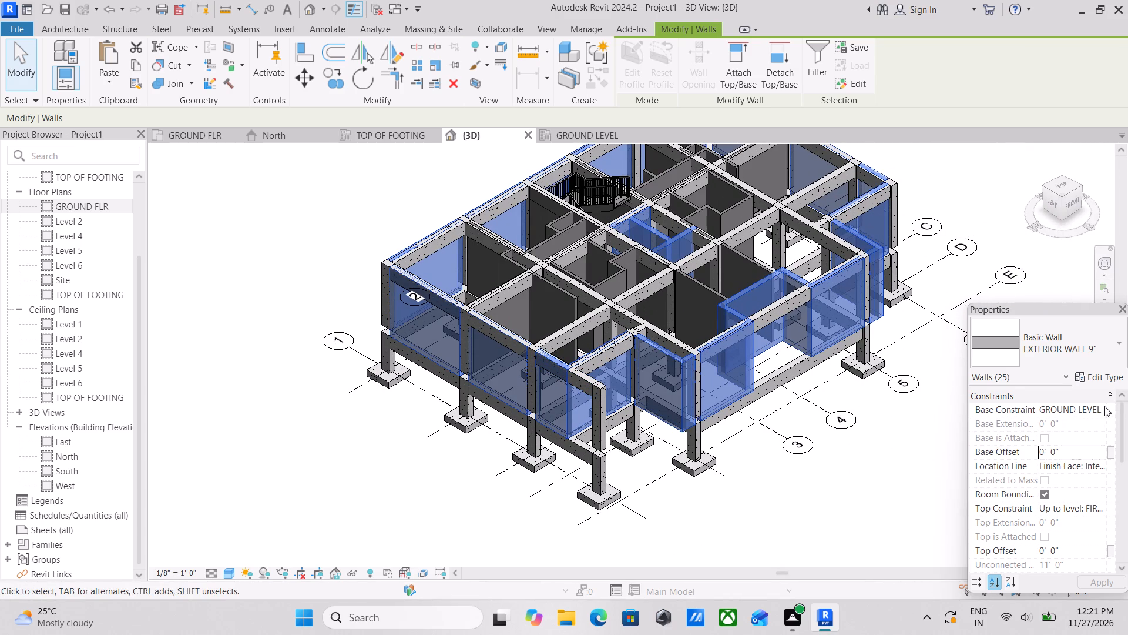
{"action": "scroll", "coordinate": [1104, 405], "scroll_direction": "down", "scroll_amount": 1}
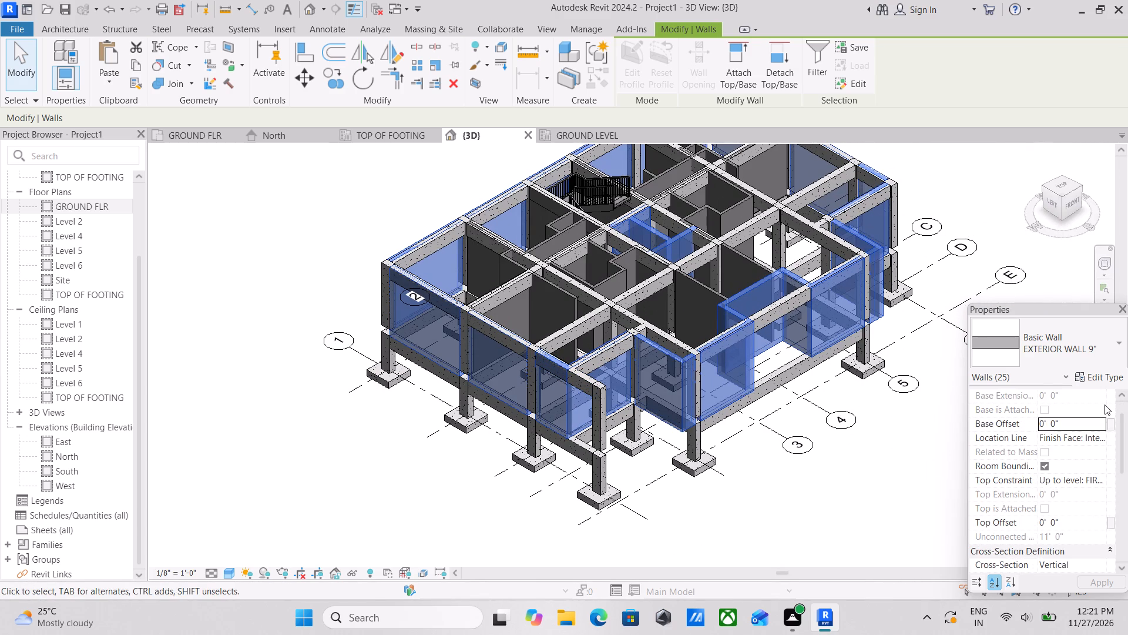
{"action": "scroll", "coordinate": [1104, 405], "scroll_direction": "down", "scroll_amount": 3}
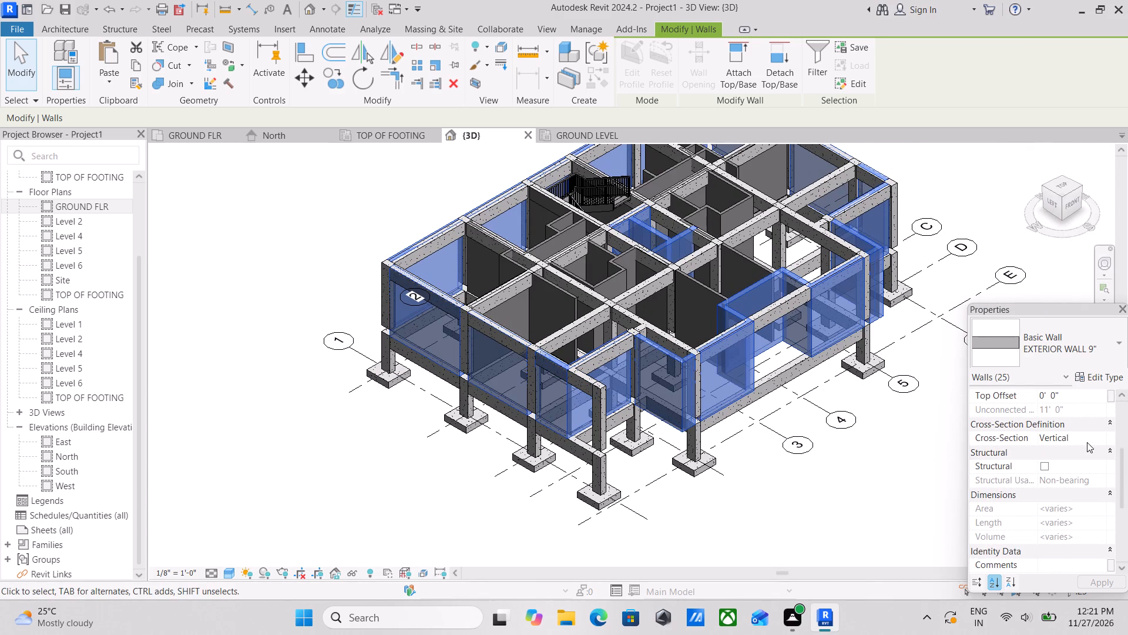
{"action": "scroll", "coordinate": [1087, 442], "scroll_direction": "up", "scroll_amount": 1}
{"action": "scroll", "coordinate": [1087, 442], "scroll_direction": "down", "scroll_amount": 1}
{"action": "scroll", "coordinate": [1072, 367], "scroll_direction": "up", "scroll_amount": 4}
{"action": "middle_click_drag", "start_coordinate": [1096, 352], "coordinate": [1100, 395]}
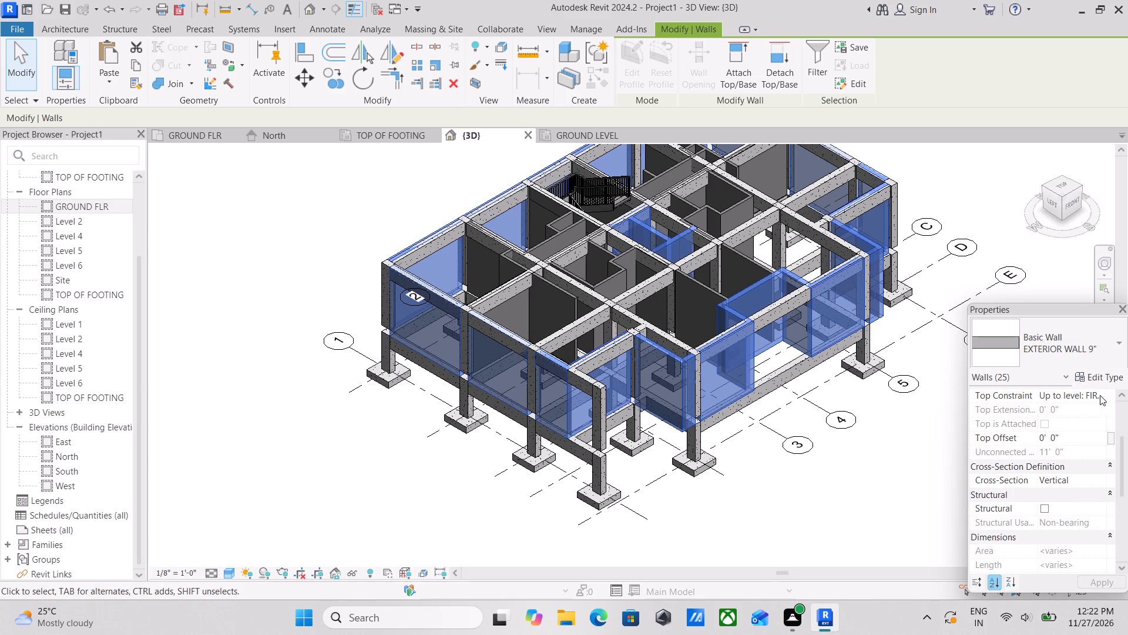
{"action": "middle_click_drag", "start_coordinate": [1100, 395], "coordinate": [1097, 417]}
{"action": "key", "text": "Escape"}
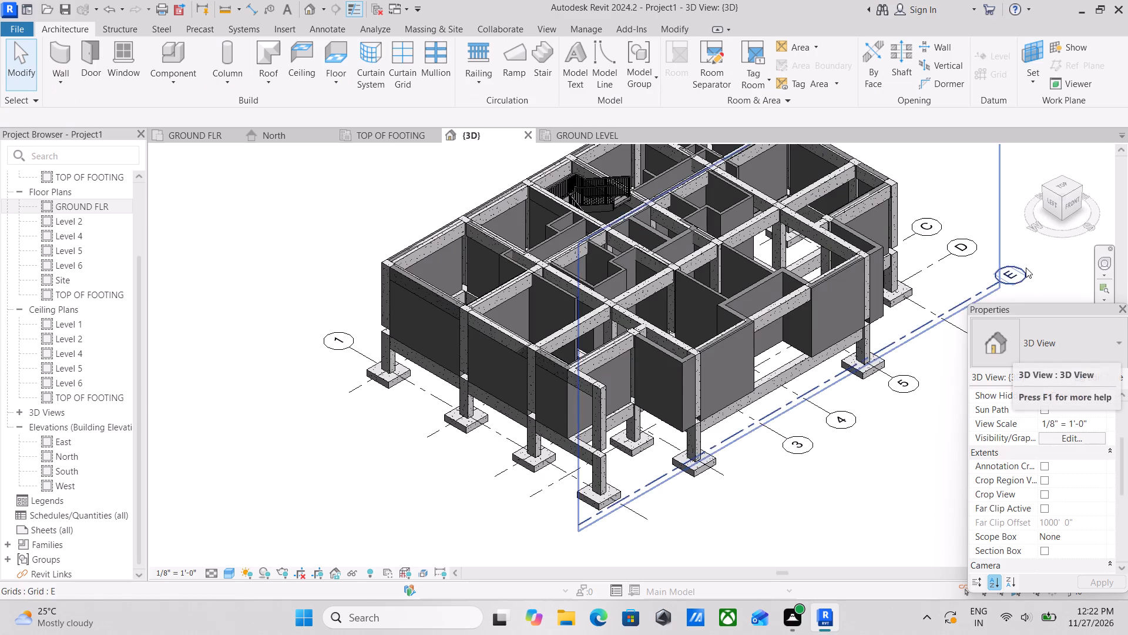
Lower the top of the 9" exterior wall on grid A between grids 5 and 6 to the beam's underside, giving a -2' 0" top offset.
{"action": "middle_click_drag", "start_coordinate": [1026, 270], "coordinate": [1022, 382]}
{"action": "scroll", "coordinate": [630, 181], "scroll_direction": "up", "scroll_amount": 3}
{"action": "scroll", "coordinate": [679, 205], "scroll_direction": "up", "scroll_amount": 2}
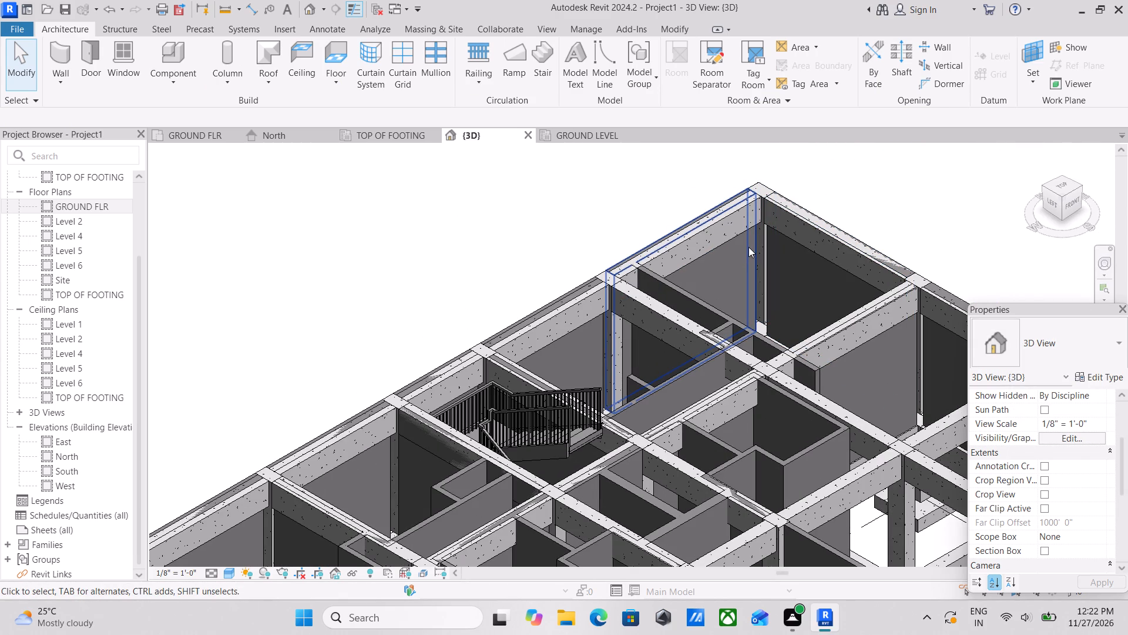
{"action": "left_click", "coordinate": [750, 246]}
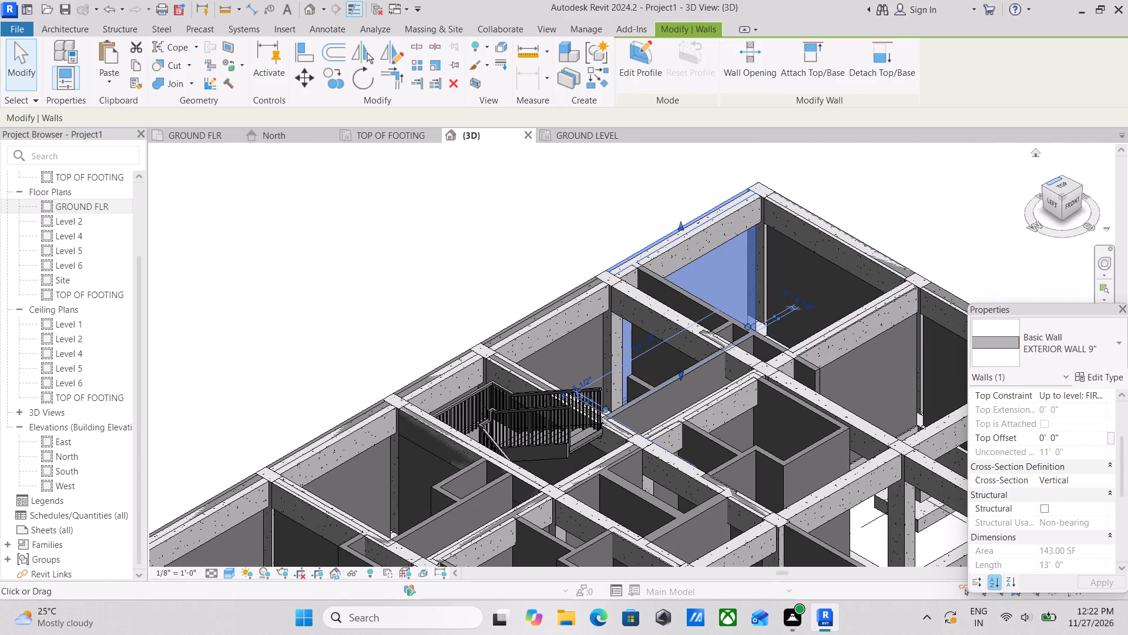
{"action": "left_click", "coordinate": [1085, 186]}
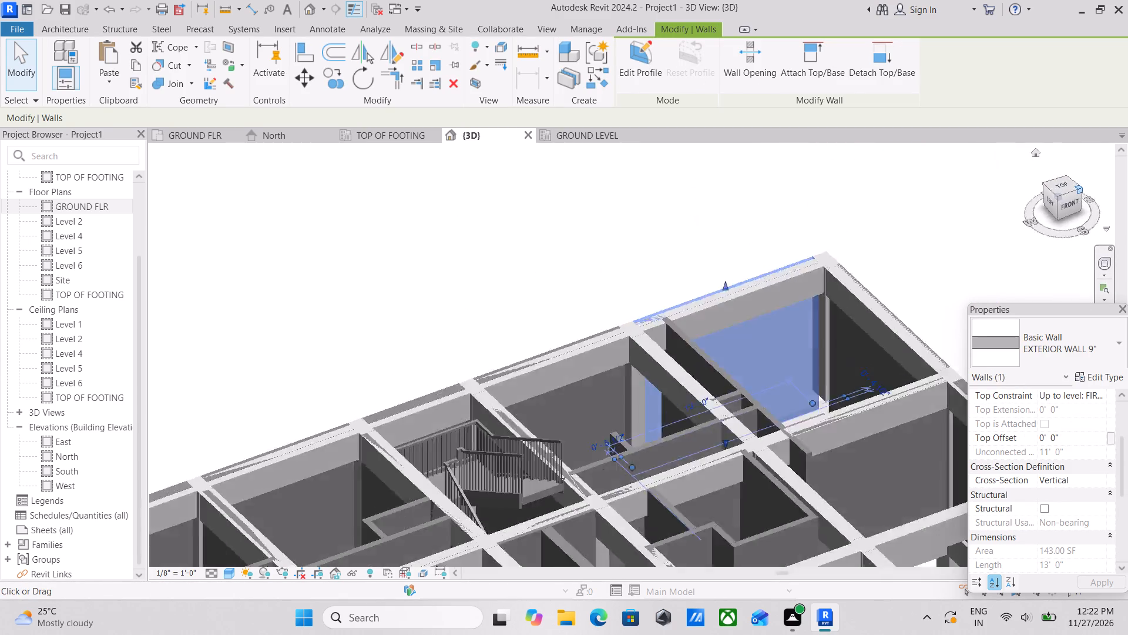
{"action": "scroll", "coordinate": [619, 265], "scroll_direction": "up", "scroll_amount": 1}
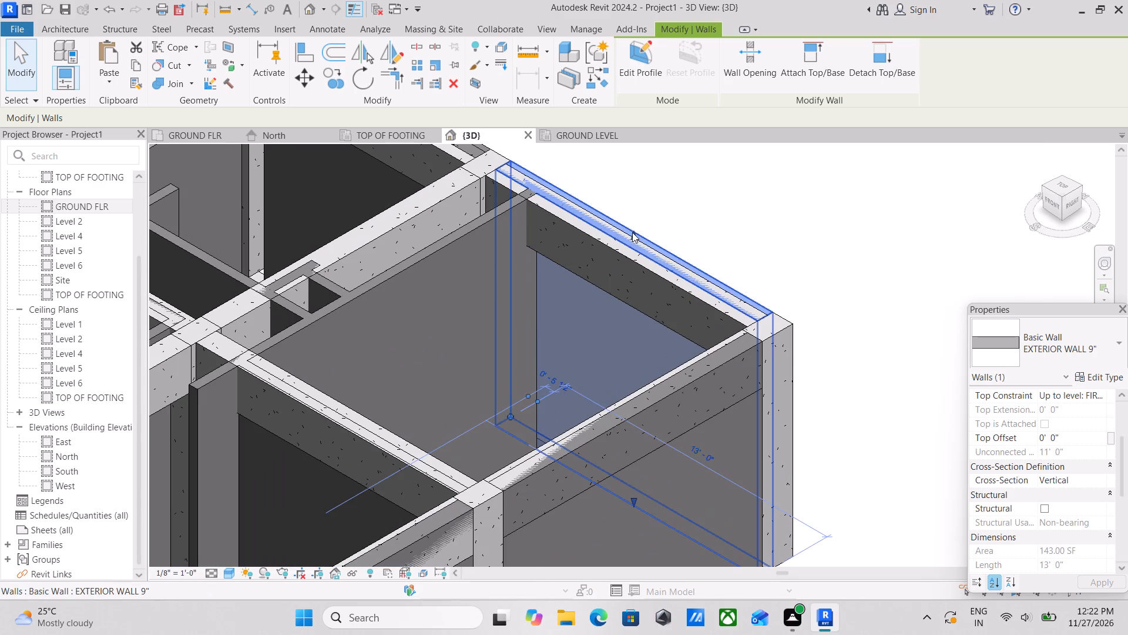
{"action": "left_click_drag", "start_coordinate": [632, 232], "coordinate": [630, 296]}
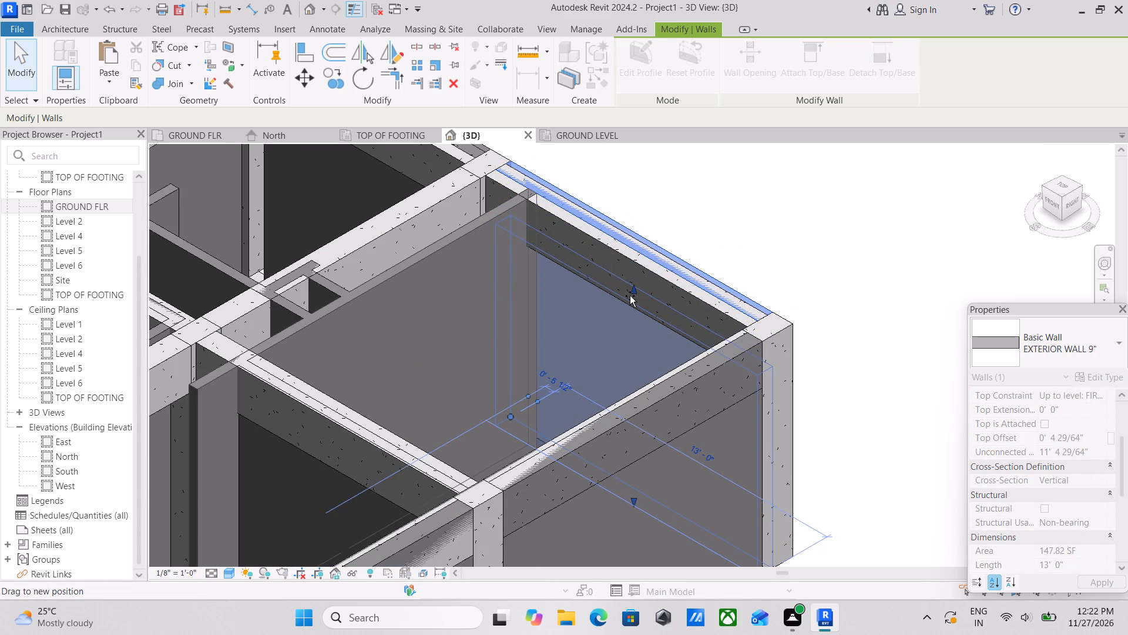
{"action": "left_click_drag", "start_coordinate": [630, 296], "coordinate": [630, 301]}
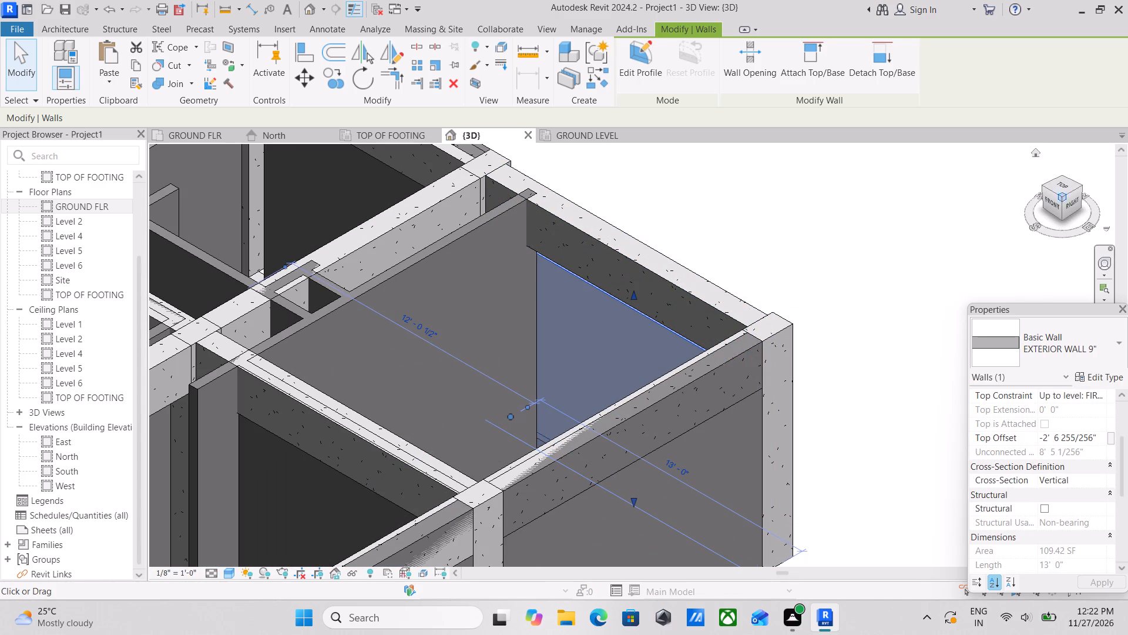
{"action": "left_click", "coordinate": [1086, 185]}
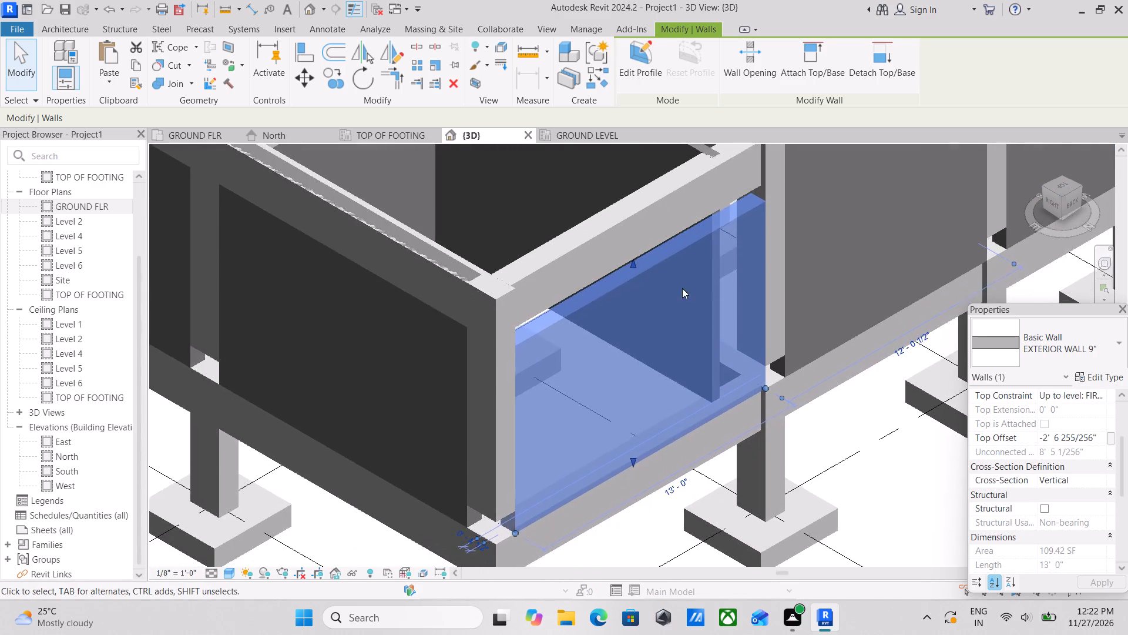
{"action": "scroll", "coordinate": [660, 291], "scroll_direction": "up", "scroll_amount": 1}
{"action": "scroll", "coordinate": [627, 229], "scroll_direction": "up", "scroll_amount": 2}
{"action": "left_click_drag", "start_coordinate": [637, 247], "coordinate": [634, 236]}
{"action": "scroll", "coordinate": [638, 240], "scroll_direction": "down", "scroll_amount": 3}
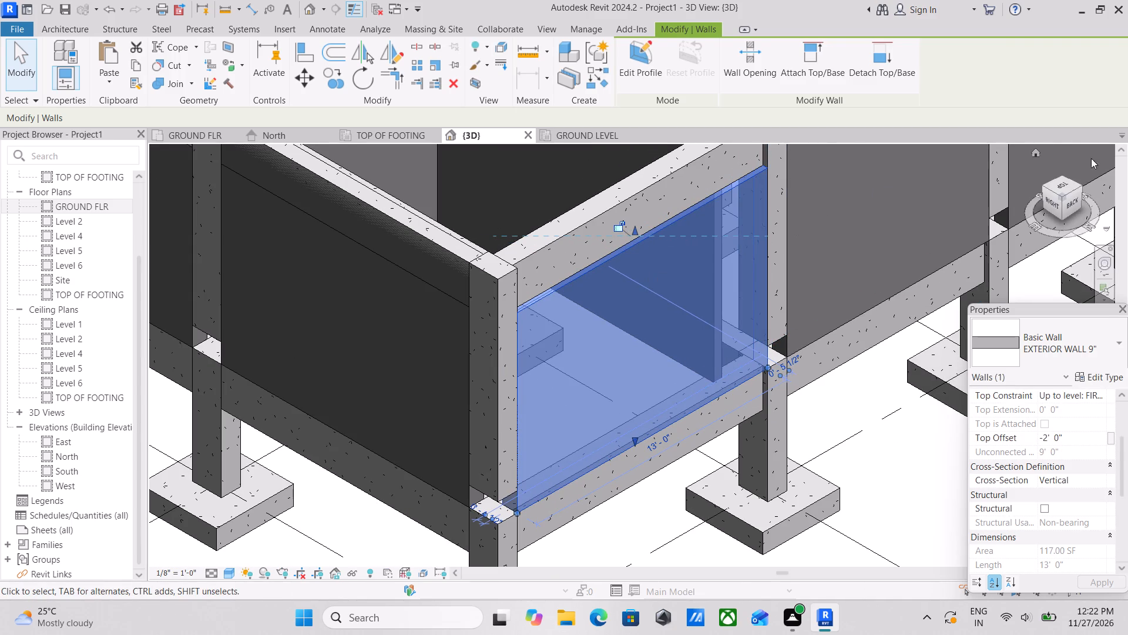
Examine in 3D how the lowered grid A wall and the neighbouring grid 6 exterior walls meet the beams.
{"action": "left_click", "coordinate": [1067, 200]}
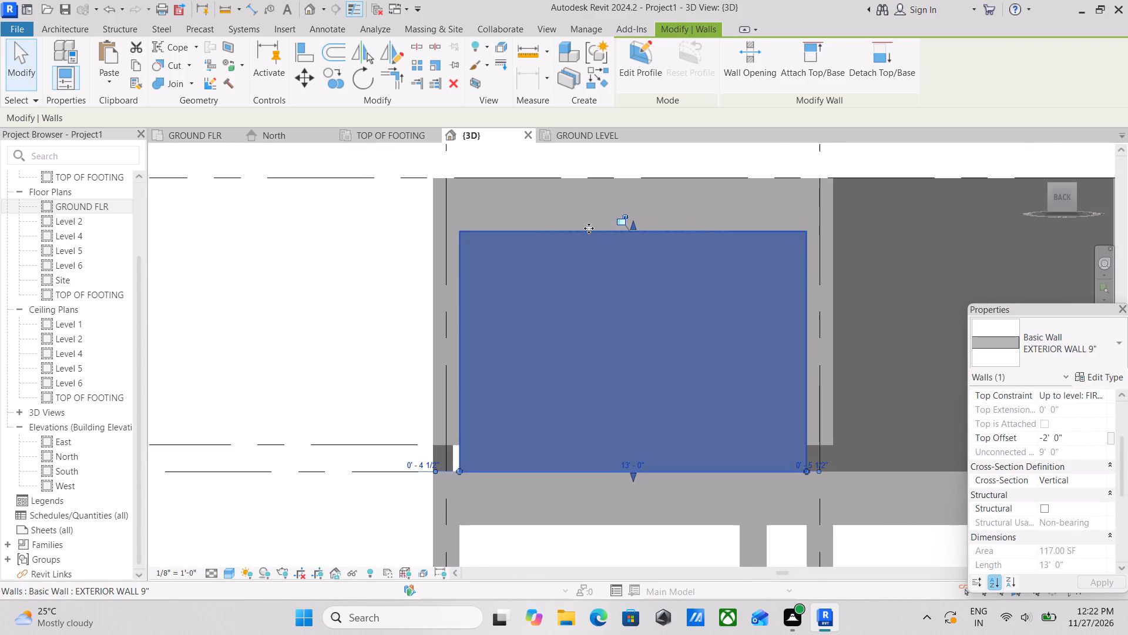
{"action": "middle_click_drag", "start_coordinate": [606, 265], "coordinate": [640, 284]}
{"action": "scroll", "coordinate": [640, 284], "scroll_direction": "down", "scroll_amount": 2}
{"action": "middle_click_drag", "start_coordinate": [640, 284], "coordinate": [605, 262]}
{"action": "scroll", "coordinate": [644, 373], "scroll_direction": "down", "scroll_amount": 2}
{"action": "middle_click_drag", "start_coordinate": [644, 371], "coordinate": [617, 342]}
{"action": "scroll", "coordinate": [617, 342], "scroll_direction": "up", "scroll_amount": 1}
{"action": "scroll", "coordinate": [617, 342], "scroll_direction": "down", "scroll_amount": 1}
{"action": "middle_click_drag", "start_coordinate": [617, 342], "coordinate": [622, 357]}
{"action": "scroll", "coordinate": [622, 357], "scroll_direction": "down", "scroll_amount": 2}
{"action": "middle_click_drag", "start_coordinate": [612, 357], "coordinate": [643, 384], "text": "shift"}
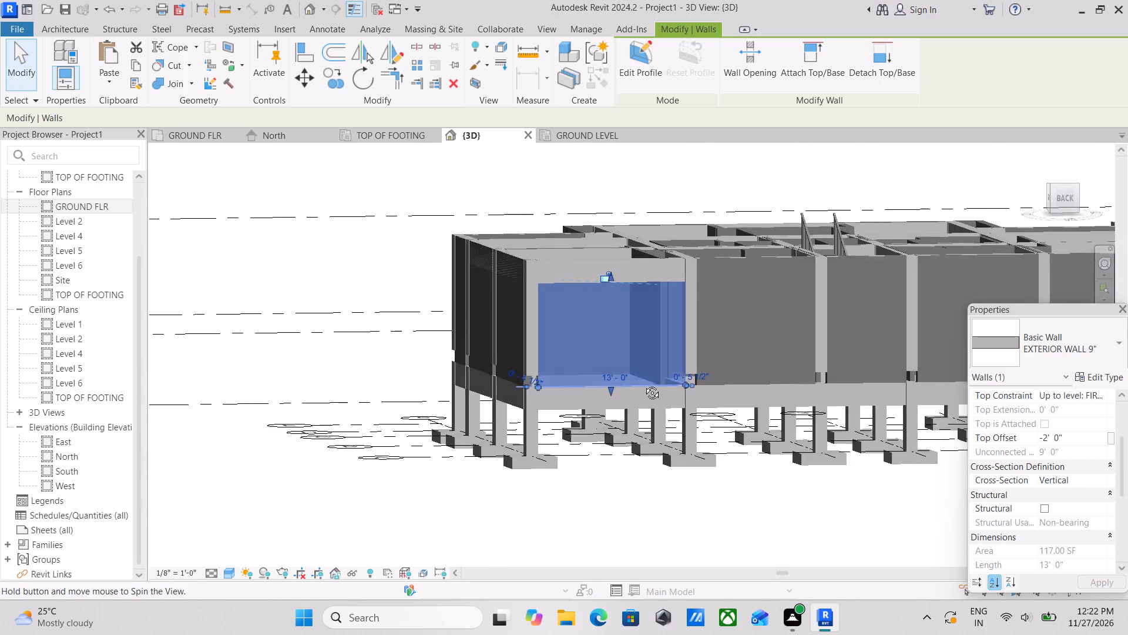
{"action": "middle_click_drag", "start_coordinate": [643, 384], "coordinate": [746, 457], "text": "shift"}
{"action": "middle_click_drag", "start_coordinate": [593, 393], "coordinate": [669, 432], "text": "shift"}
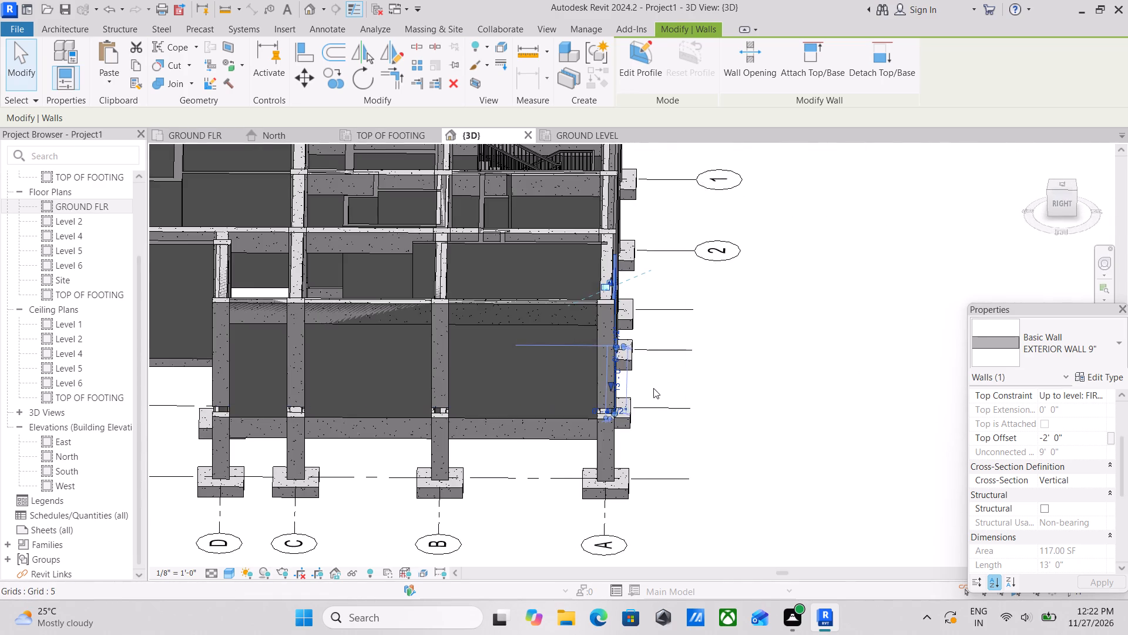
{"action": "middle_click_drag", "start_coordinate": [649, 385], "coordinate": [615, 376], "text": "shift"}
{"action": "scroll", "coordinate": [580, 355], "scroll_direction": "up", "scroll_amount": 2}
{"action": "middle_click_drag", "start_coordinate": [605, 310], "coordinate": [704, 324]}
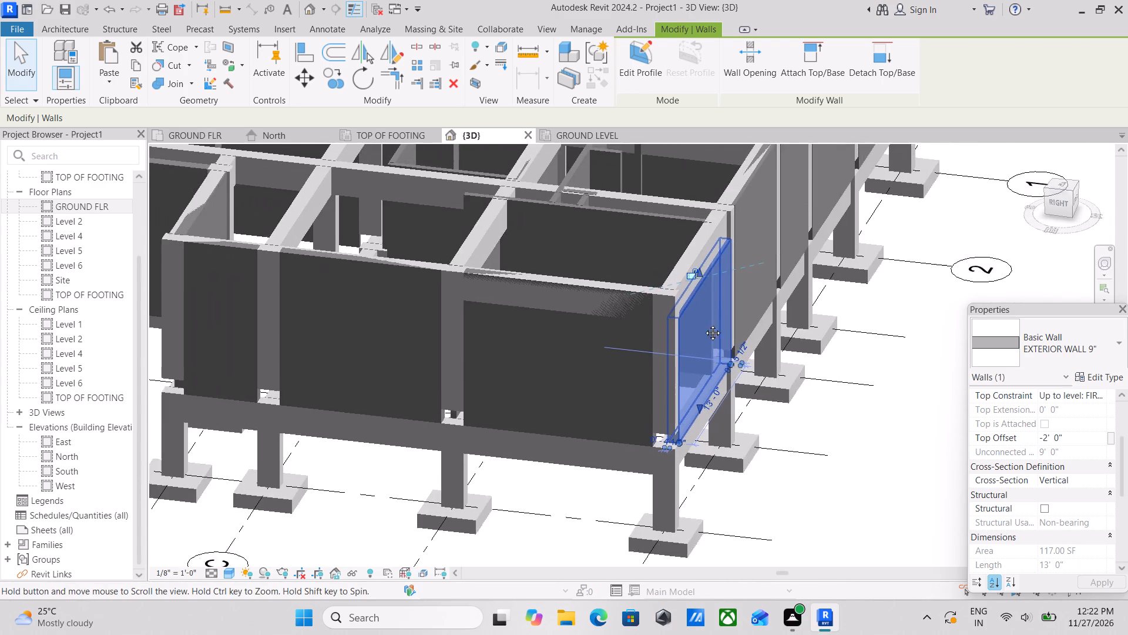
{"action": "middle_click_drag", "start_coordinate": [704, 324], "coordinate": [708, 323]}
{"action": "scroll", "coordinate": [642, 369], "scroll_direction": "up", "scroll_amount": 3}
{"action": "middle_click_drag", "start_coordinate": [444, 407], "coordinate": [586, 377]}
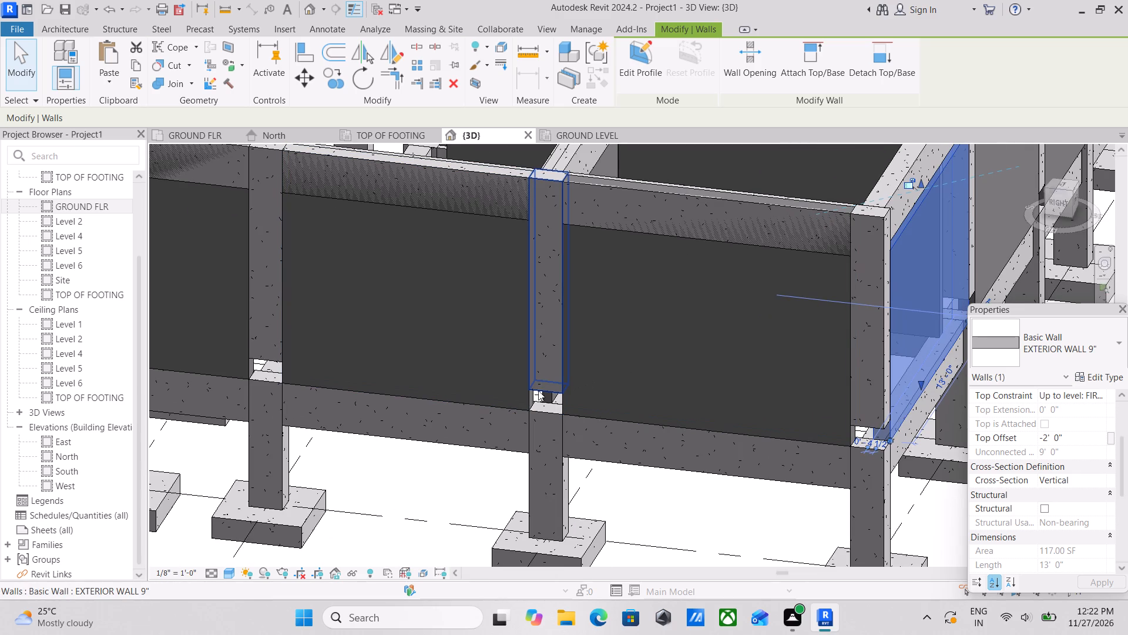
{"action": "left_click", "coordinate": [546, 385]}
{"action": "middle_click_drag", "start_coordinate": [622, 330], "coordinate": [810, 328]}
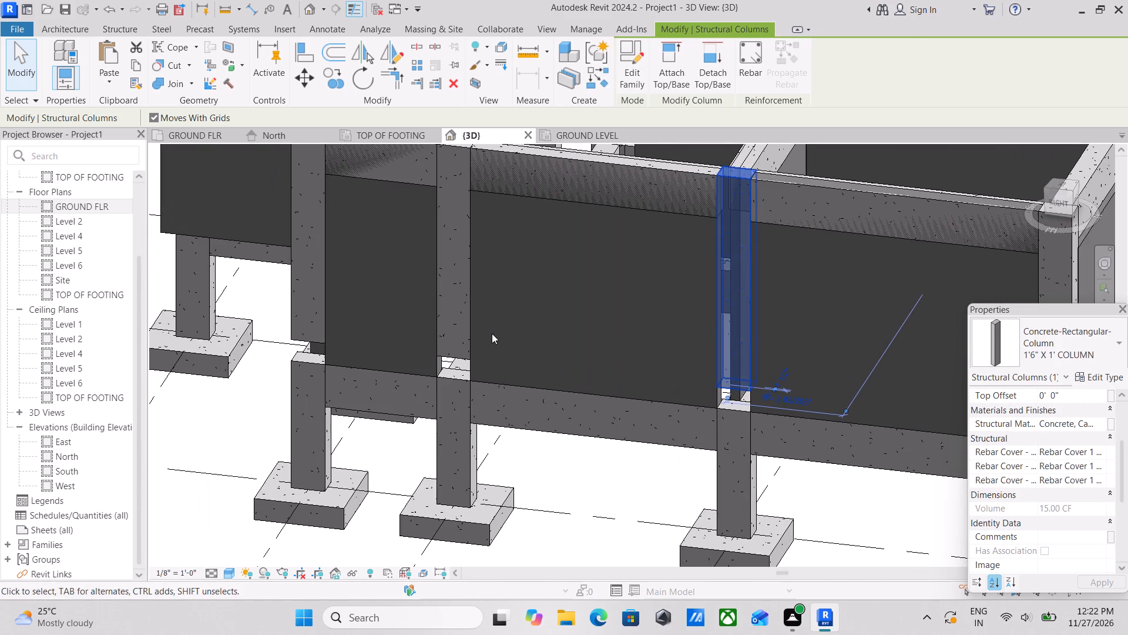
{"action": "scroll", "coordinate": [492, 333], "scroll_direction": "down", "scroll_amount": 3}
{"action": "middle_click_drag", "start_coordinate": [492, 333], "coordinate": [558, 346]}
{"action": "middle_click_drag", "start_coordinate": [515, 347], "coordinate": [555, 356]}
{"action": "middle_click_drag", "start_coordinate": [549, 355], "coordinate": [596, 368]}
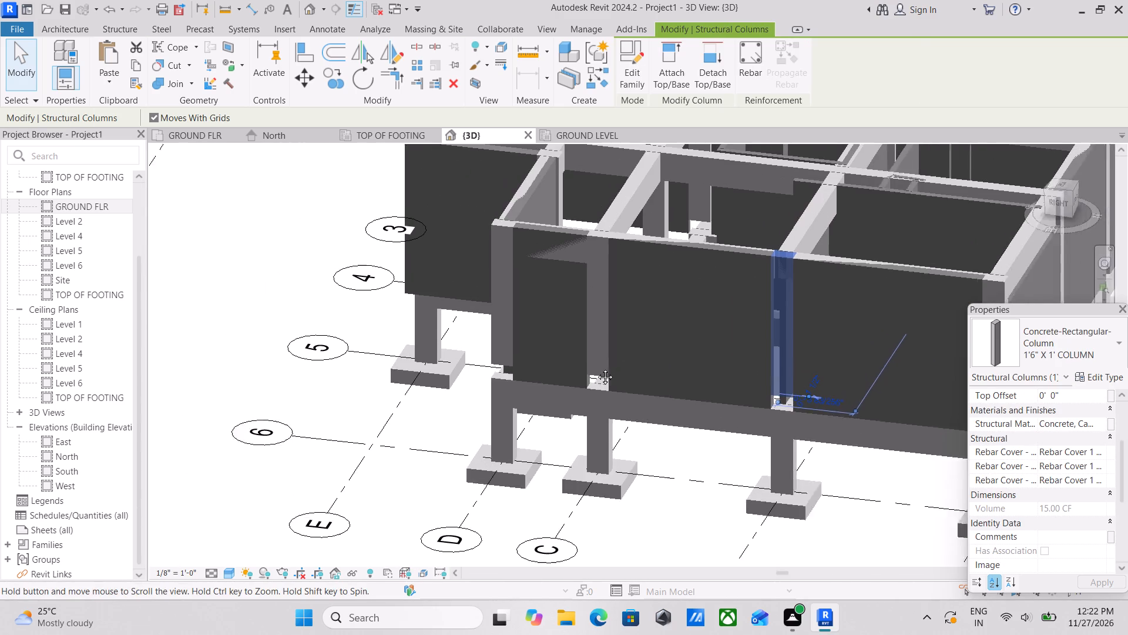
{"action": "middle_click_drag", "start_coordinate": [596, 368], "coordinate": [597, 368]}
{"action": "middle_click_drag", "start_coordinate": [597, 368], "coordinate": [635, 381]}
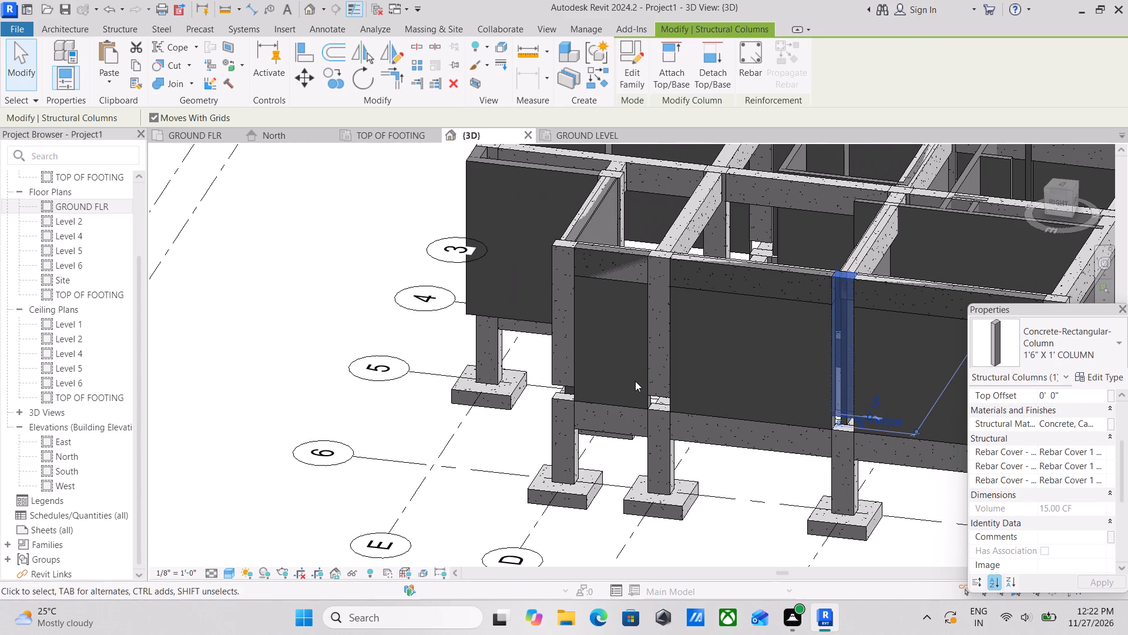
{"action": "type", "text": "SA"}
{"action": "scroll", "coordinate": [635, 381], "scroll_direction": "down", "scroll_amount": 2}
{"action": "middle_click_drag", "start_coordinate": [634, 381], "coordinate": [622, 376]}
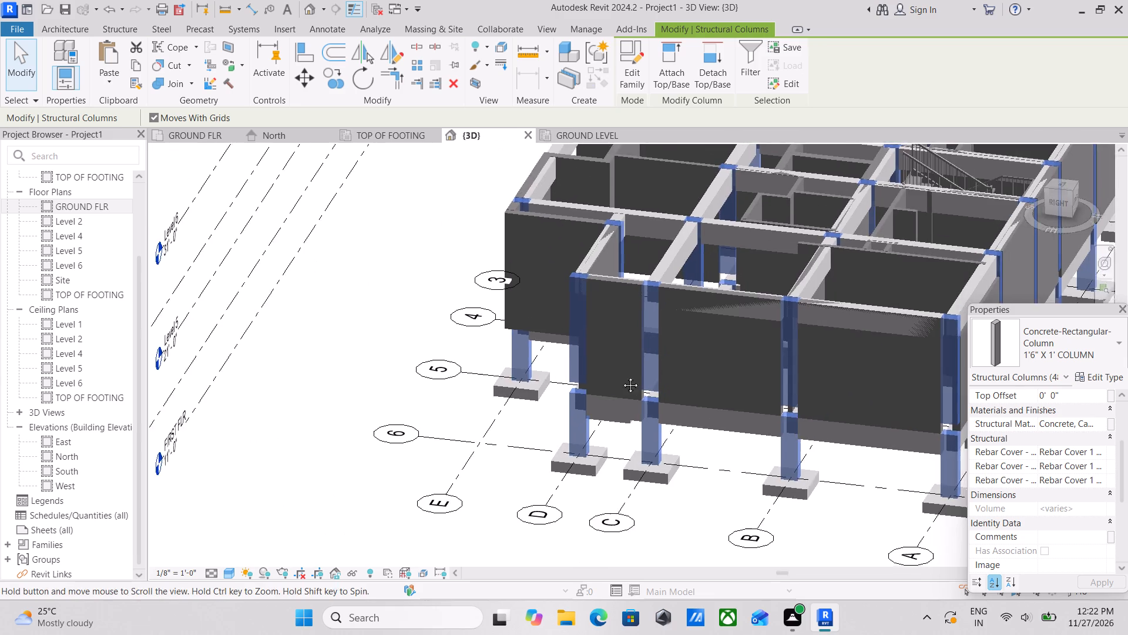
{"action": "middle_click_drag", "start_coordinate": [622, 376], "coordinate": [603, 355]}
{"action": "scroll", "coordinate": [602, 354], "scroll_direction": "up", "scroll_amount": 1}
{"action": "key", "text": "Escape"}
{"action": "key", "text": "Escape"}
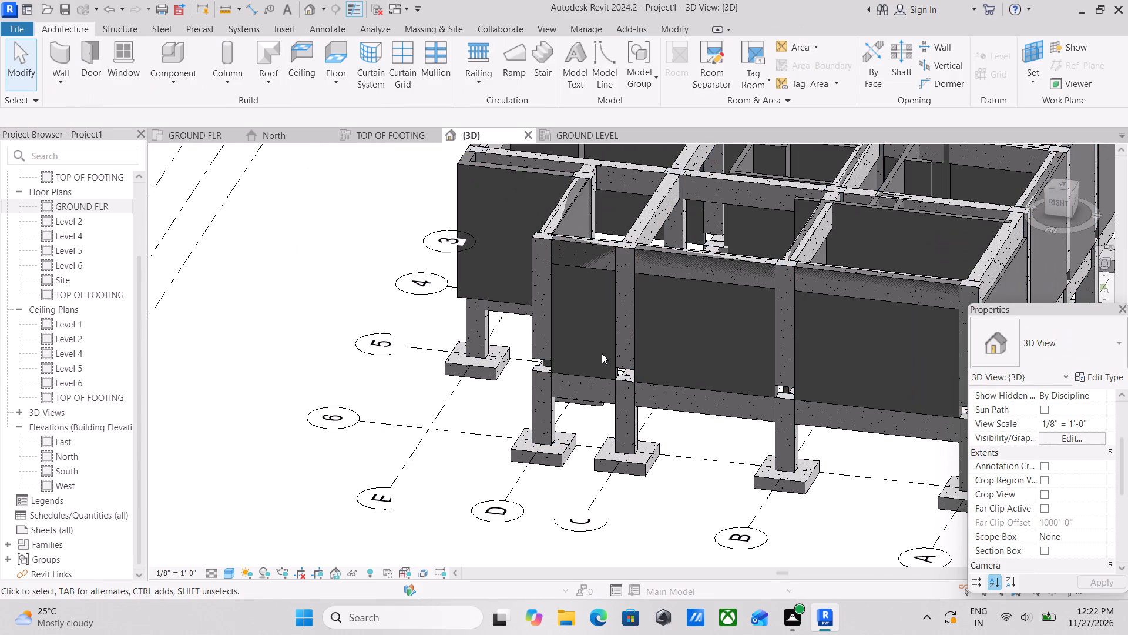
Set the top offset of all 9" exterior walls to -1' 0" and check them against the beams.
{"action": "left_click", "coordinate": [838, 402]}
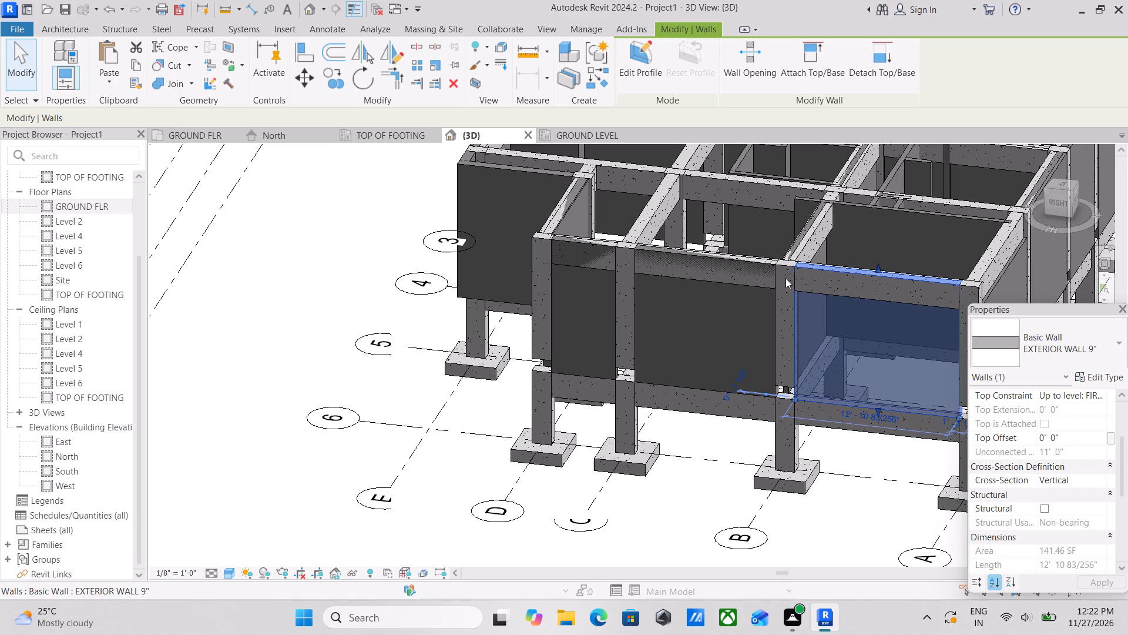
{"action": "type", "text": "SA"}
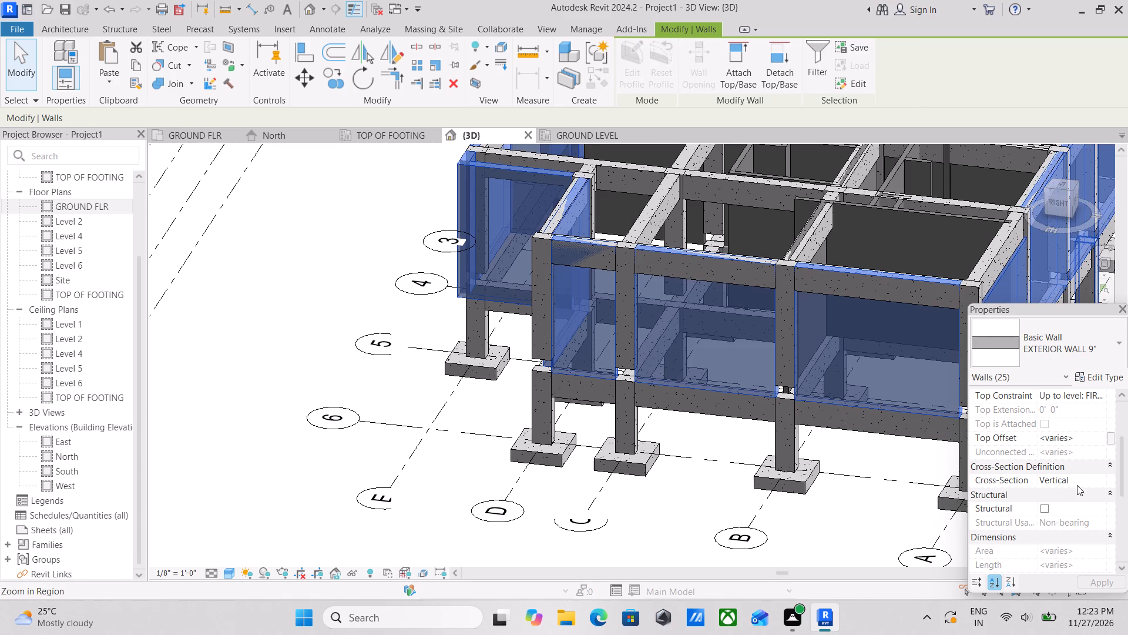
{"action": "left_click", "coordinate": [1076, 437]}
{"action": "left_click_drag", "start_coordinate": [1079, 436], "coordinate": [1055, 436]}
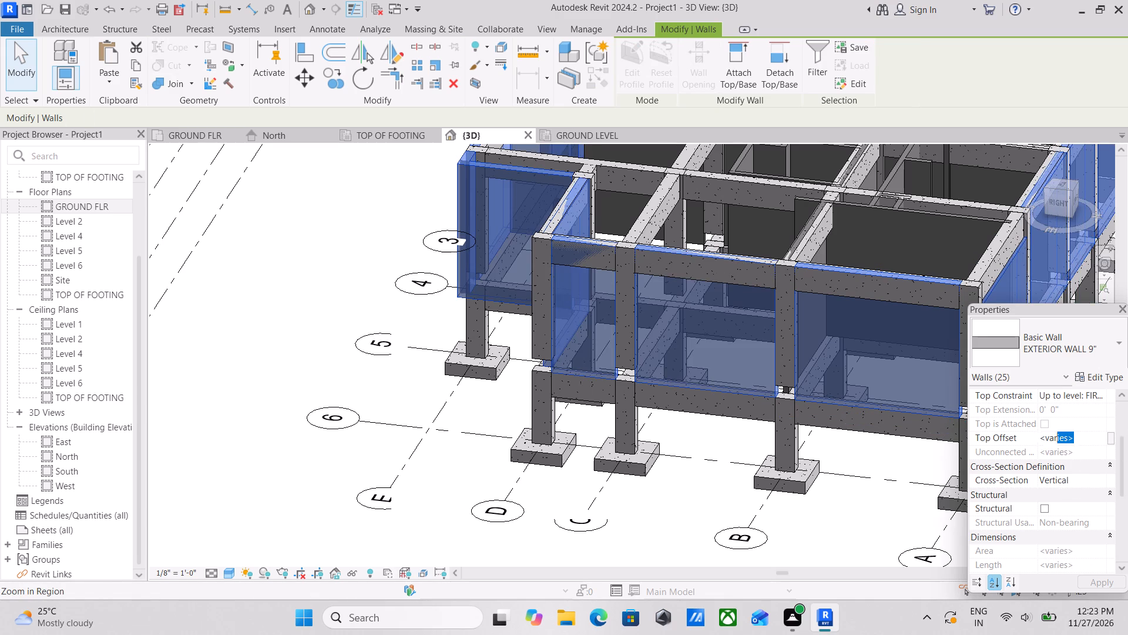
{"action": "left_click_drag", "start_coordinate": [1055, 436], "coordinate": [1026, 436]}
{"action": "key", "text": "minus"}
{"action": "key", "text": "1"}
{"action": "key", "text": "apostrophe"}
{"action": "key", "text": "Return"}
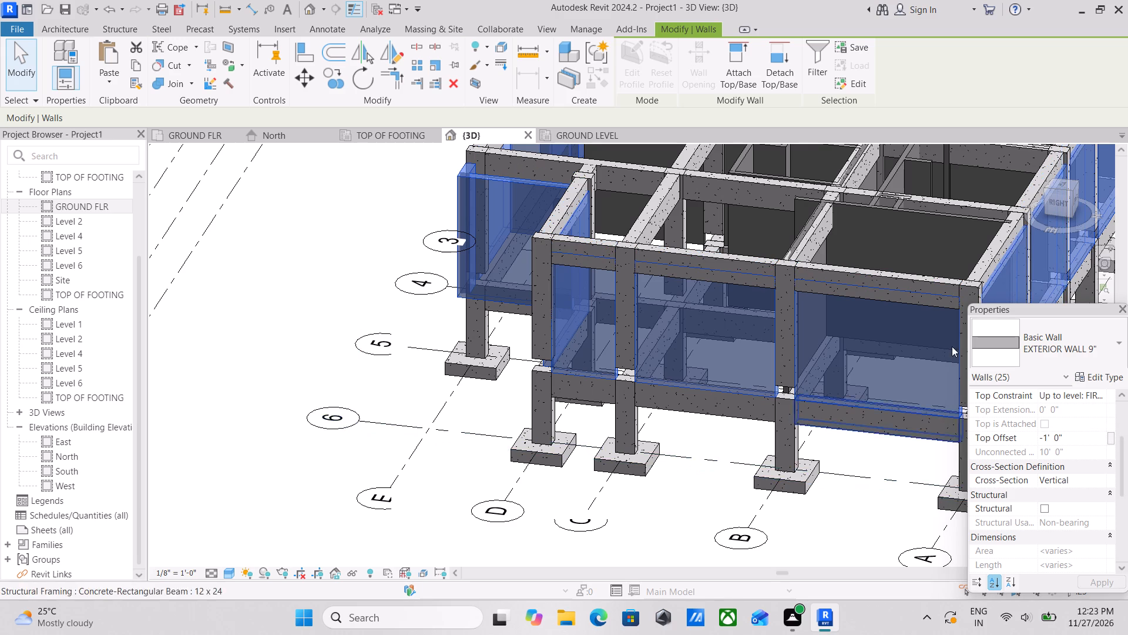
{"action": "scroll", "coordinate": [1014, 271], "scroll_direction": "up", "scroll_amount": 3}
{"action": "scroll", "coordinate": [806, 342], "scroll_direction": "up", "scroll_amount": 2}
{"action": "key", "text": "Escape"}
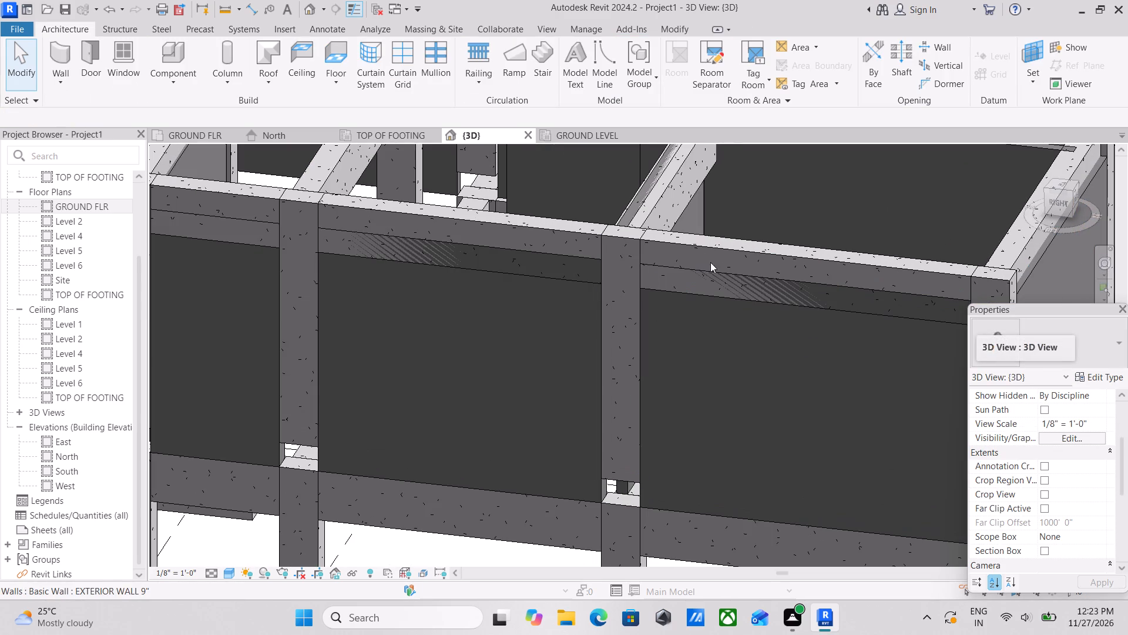
Set the top offset of every 9" exterior wall instance to -2' 0" so they stop beneath the beams.
{"action": "scroll", "coordinate": [801, 325], "scroll_direction": "down", "scroll_amount": 1}
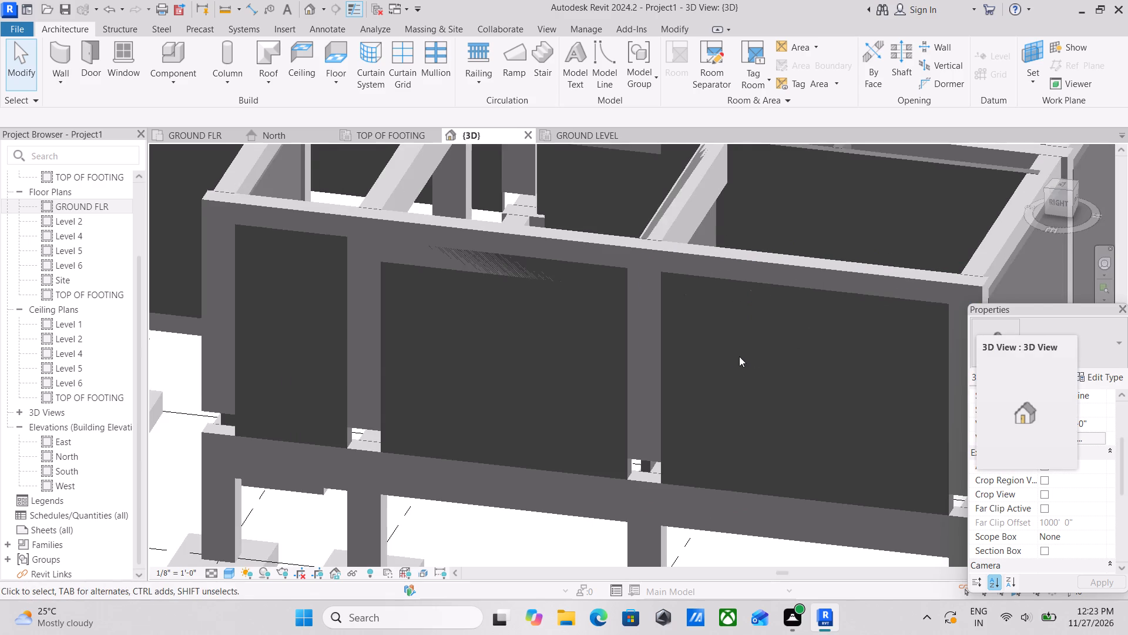
{"action": "left_click", "coordinate": [663, 397]}
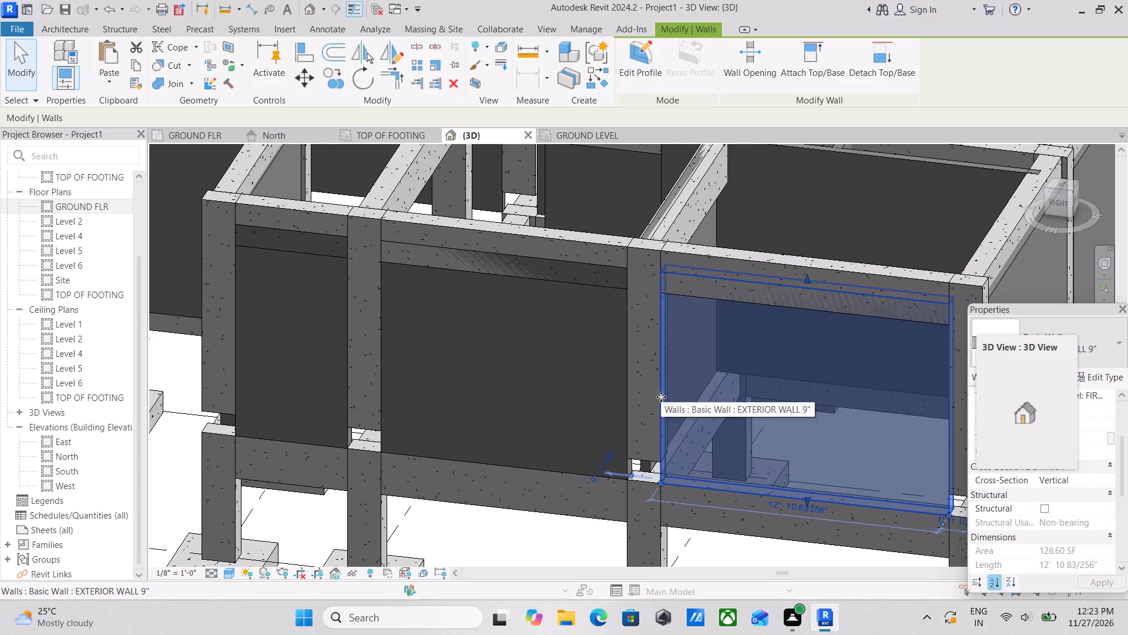
{"action": "type", "text": "SA"}
{"action": "scroll", "coordinate": [661, 397], "scroll_direction": "down", "scroll_amount": 3}
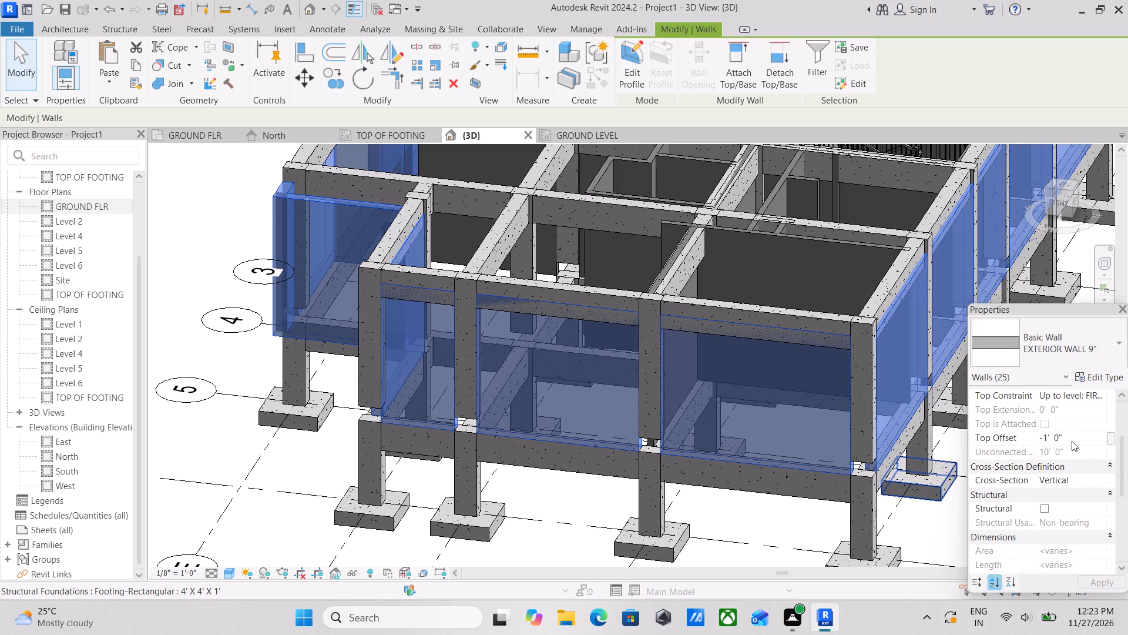
{"action": "left_click", "coordinate": [1074, 438]}
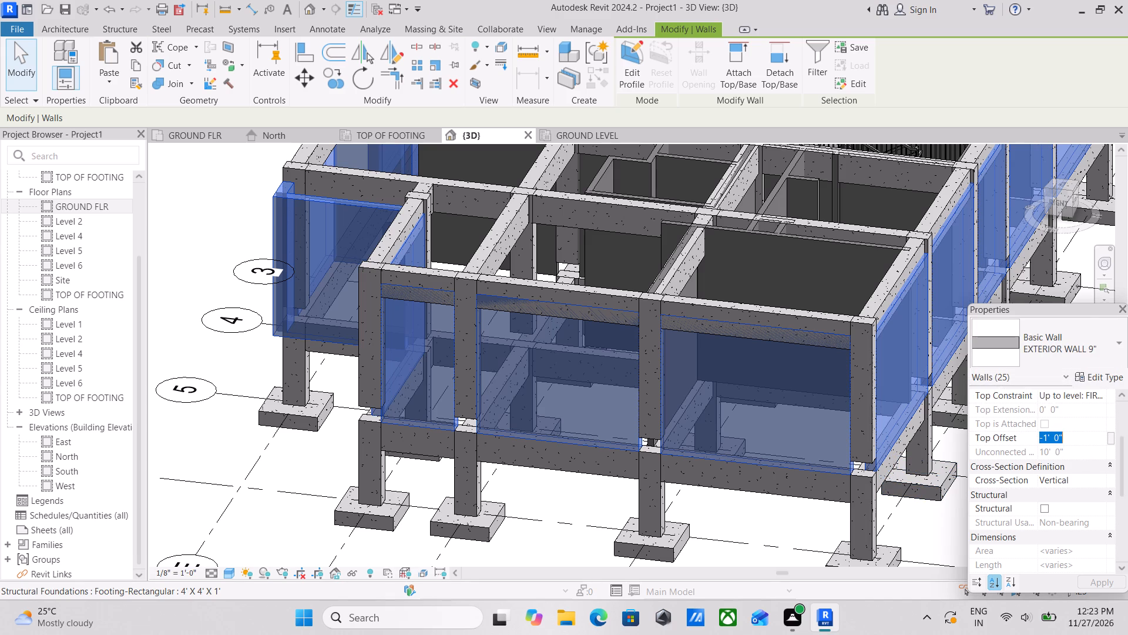
{"action": "type", "text": "-2'"}
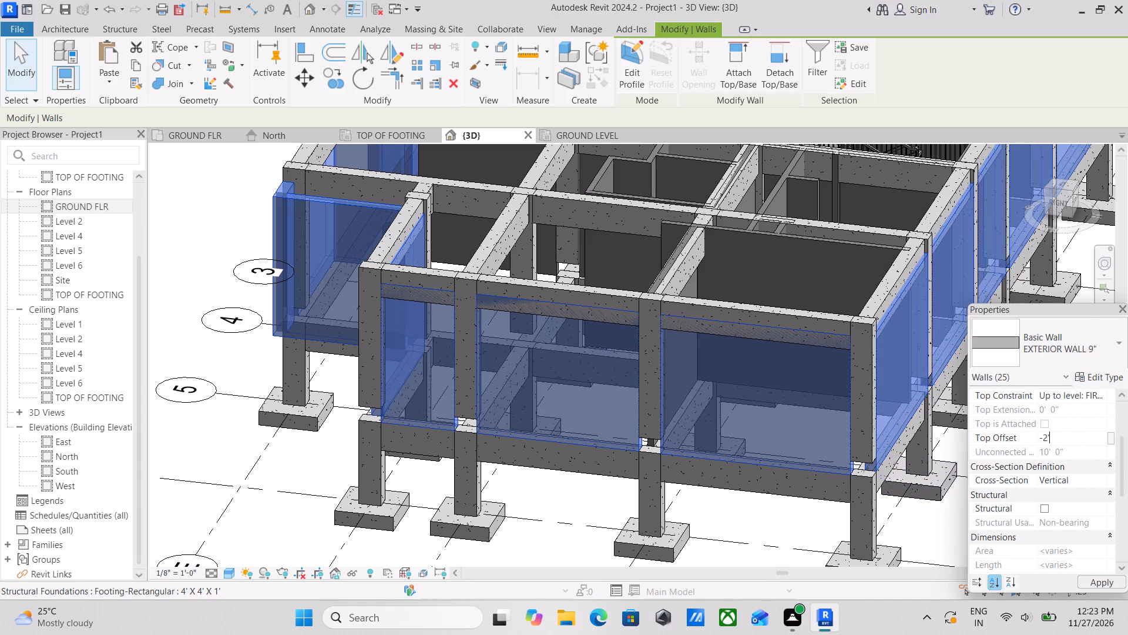
{"action": "key", "text": "Return"}
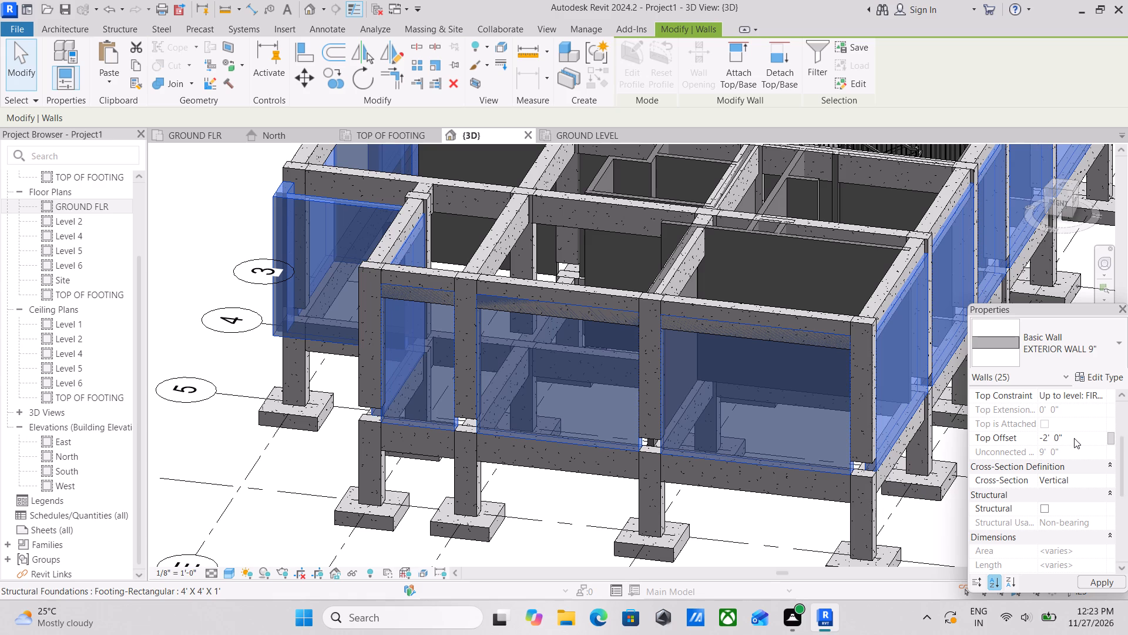
{"action": "scroll", "coordinate": [711, 351], "scroll_direction": "down", "scroll_amount": 1}
{"action": "middle_click_drag", "start_coordinate": [711, 351], "coordinate": [731, 396]}
{"action": "key", "text": "Escape"}
Examine the whole ground floor in 3D, including the front, the stair, the interior walls and the top view.
{"action": "scroll", "coordinate": [737, 395], "scroll_direction": "down", "scroll_amount": 2}
{"action": "middle_click_drag", "start_coordinate": [737, 395], "coordinate": [759, 375]}
{"action": "scroll", "coordinate": [759, 375], "scroll_direction": "up", "scroll_amount": 1}
{"action": "scroll", "coordinate": [759, 375], "scroll_direction": "down", "scroll_amount": 4}
{"action": "middle_click_drag", "start_coordinate": [790, 372], "coordinate": [961, 329], "text": "shift"}
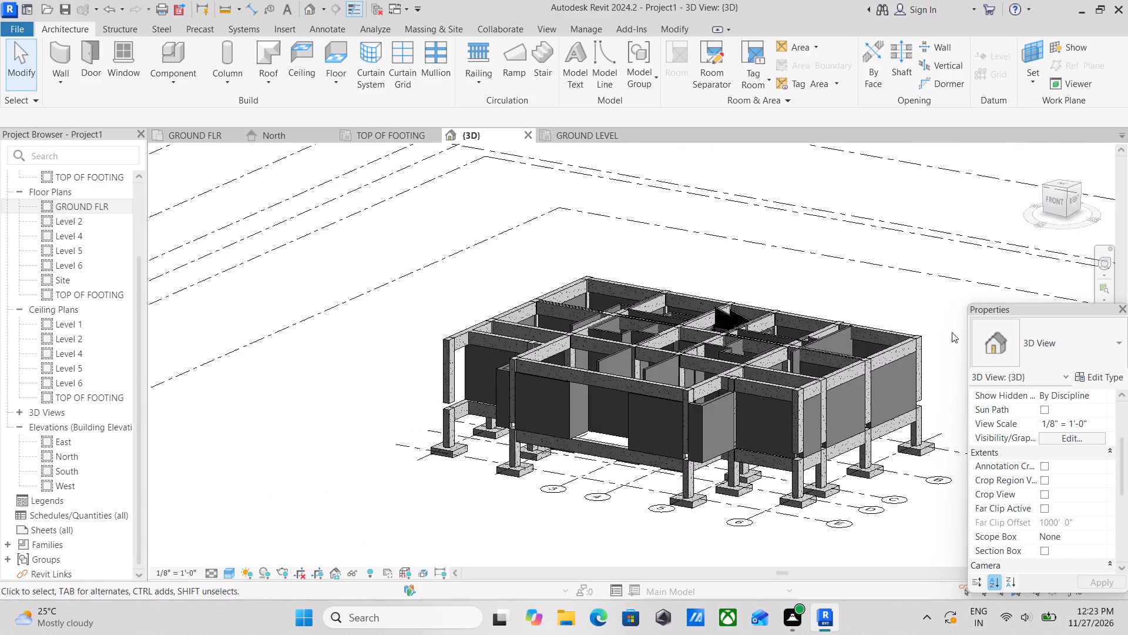
{"action": "middle_click_drag", "start_coordinate": [855, 402], "coordinate": [939, 369], "text": "shift"}
{"action": "middle_click_drag", "start_coordinate": [816, 462], "coordinate": [798, 553], "text": "shift"}
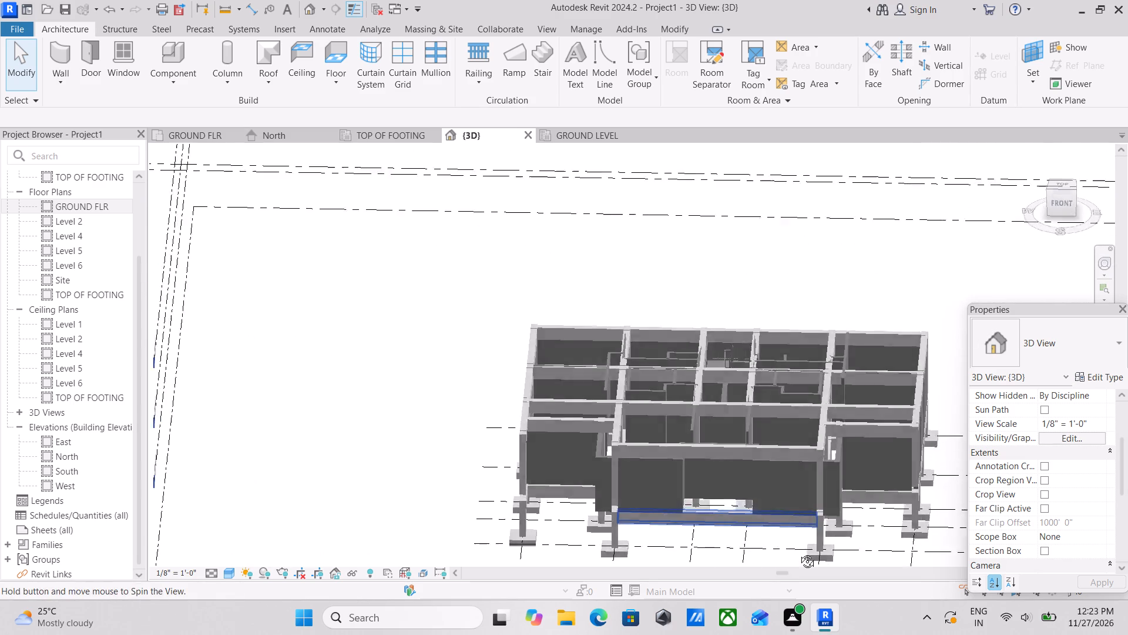
{"action": "middle_click_drag", "start_coordinate": [798, 553], "coordinate": [797, 560], "text": "shift"}
{"action": "middle_click_drag", "start_coordinate": [783, 527], "coordinate": [760, 577], "text": "shift"}
{"action": "middle_click_drag", "start_coordinate": [783, 503], "coordinate": [756, 545], "text": "shift"}
{"action": "middle_click_drag", "start_coordinate": [822, 484], "coordinate": [855, 508], "text": "shift"}
{"action": "middle_click_drag", "start_coordinate": [849, 499], "coordinate": [871, 419]}
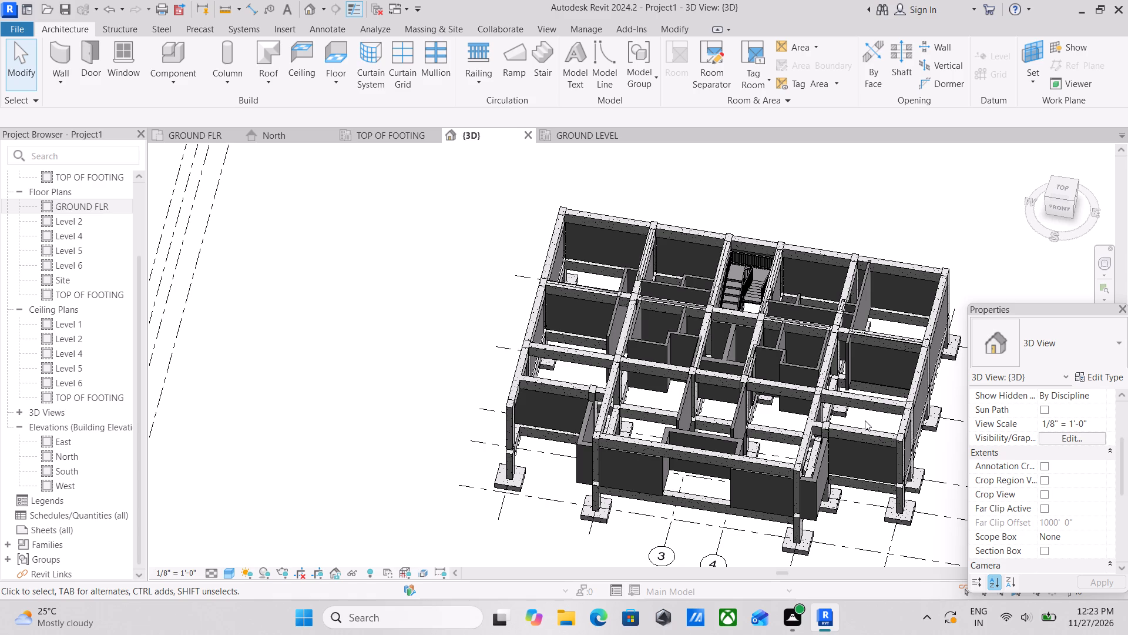
{"action": "scroll", "coordinate": [865, 420], "scroll_direction": "down", "scroll_amount": 2}
{"action": "scroll", "coordinate": [828, 423], "scroll_direction": "up", "scroll_amount": 2}
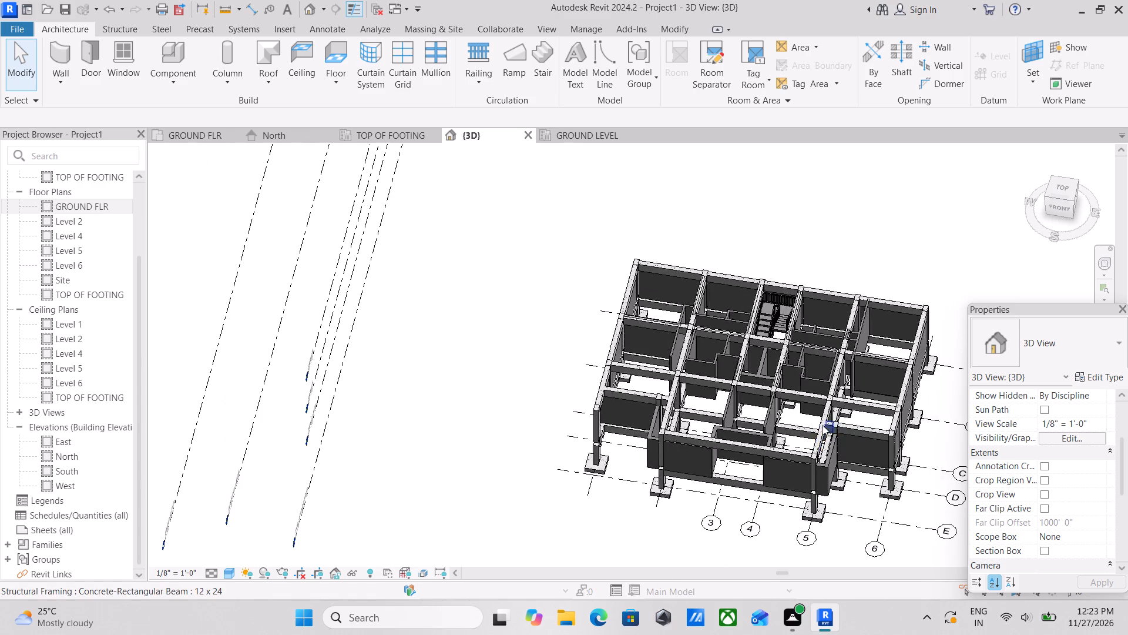
{"action": "scroll", "coordinate": [822, 425], "scroll_direction": "up", "scroll_amount": 1}
{"action": "scroll", "coordinate": [756, 332], "scroll_direction": "up", "scroll_amount": 2}
{"action": "middle_click_drag", "start_coordinate": [733, 332], "coordinate": [735, 413]}
{"action": "scroll", "coordinate": [743, 293], "scroll_direction": "up", "scroll_amount": 7}
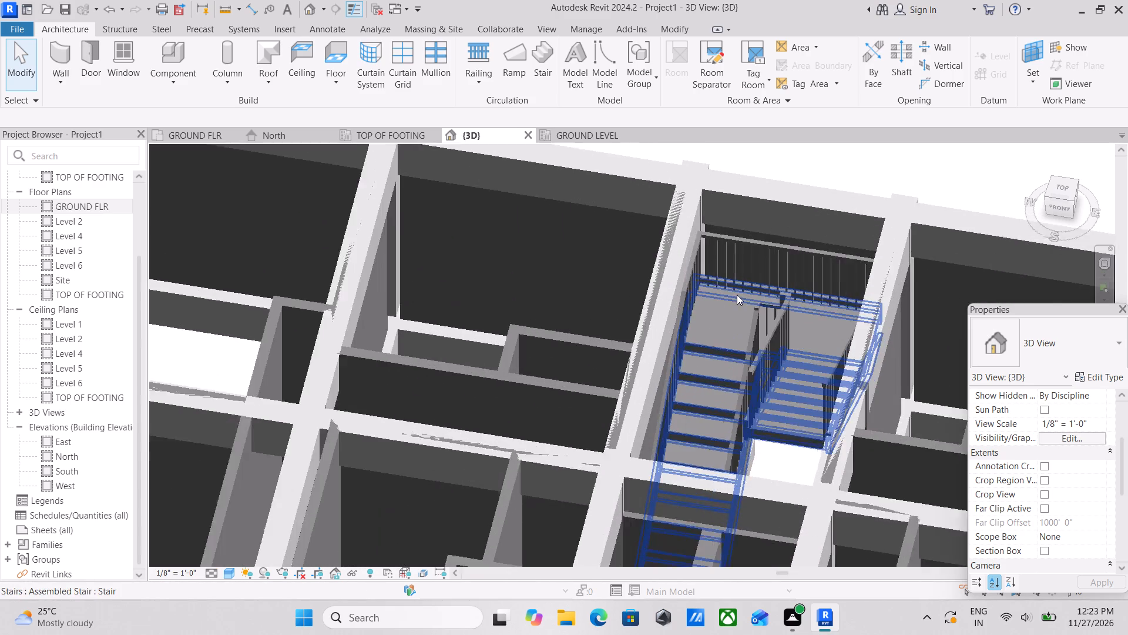
{"action": "scroll", "coordinate": [737, 295], "scroll_direction": "up", "scroll_amount": 1}
{"action": "scroll", "coordinate": [737, 295], "scroll_direction": "down", "scroll_amount": 4}
{"action": "scroll", "coordinate": [607, 312], "scroll_direction": "down", "scroll_amount": 2}
{"action": "middle_click_drag", "start_coordinate": [605, 312], "coordinate": [667, 208]}
{"action": "scroll", "coordinate": [651, 262], "scroll_direction": "down", "scroll_amount": 3}
{"action": "middle_click_drag", "start_coordinate": [646, 268], "coordinate": [612, 173]}
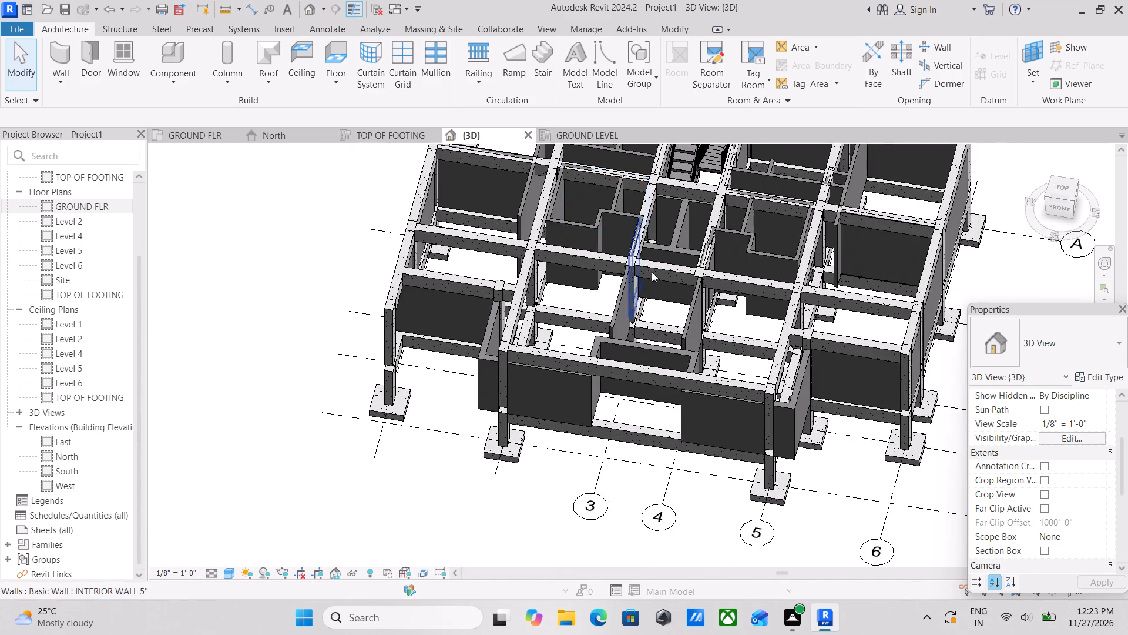
{"action": "scroll", "coordinate": [666, 308], "scroll_direction": "up", "scroll_amount": 3}
{"action": "middle_click_drag", "start_coordinate": [565, 326], "coordinate": [665, 342]}
{"action": "scroll", "coordinate": [667, 289], "scroll_direction": "down", "scroll_amount": 2}
{"action": "middle_click_drag", "start_coordinate": [667, 289], "coordinate": [691, 353]}
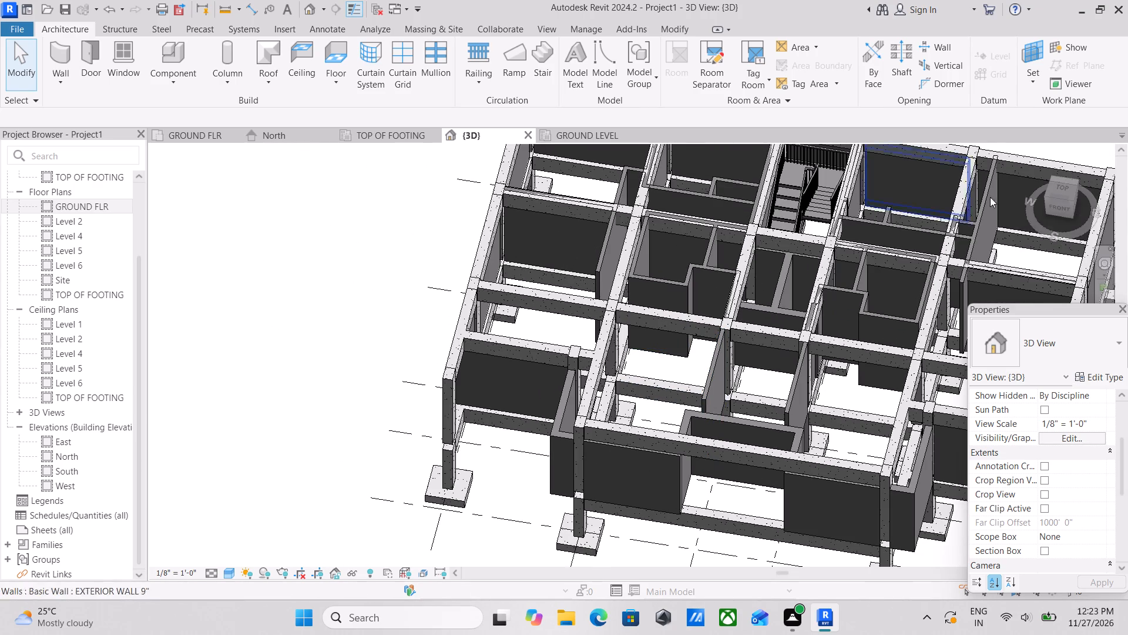
{"action": "left_click", "coordinate": [1066, 193]}
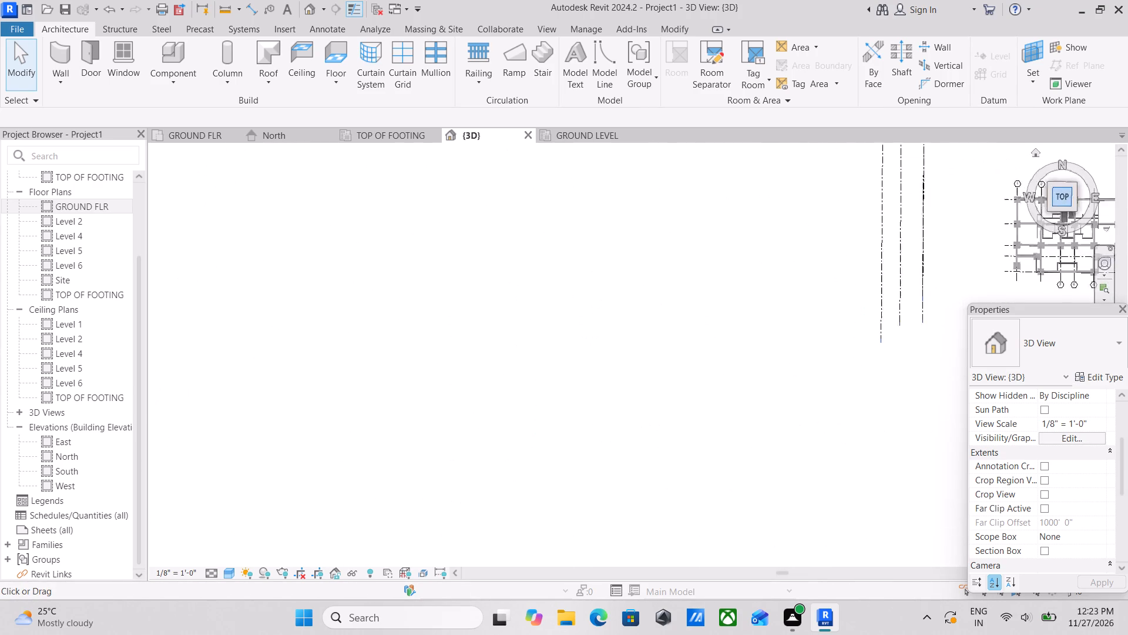
{"action": "scroll", "coordinate": [687, 317], "scroll_direction": "up", "scroll_amount": 5}
{"action": "scroll", "coordinate": [531, 389], "scroll_direction": "up", "scroll_amount": 3}
{"action": "scroll", "coordinate": [720, 373], "scroll_direction": "up", "scroll_amount": 2}
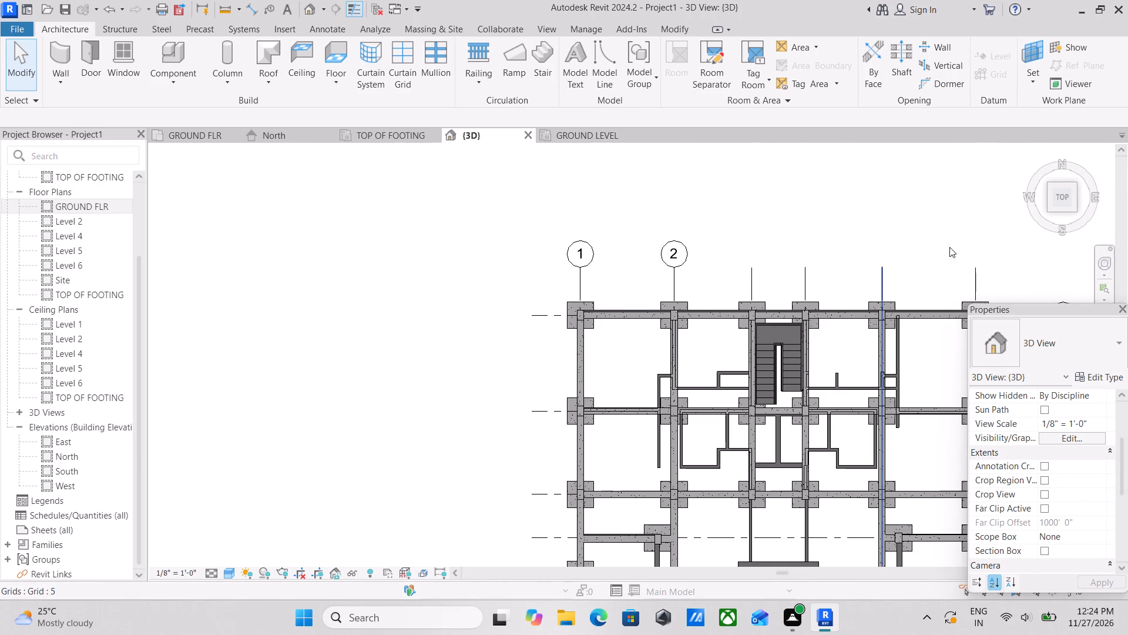
Restore the temporarily hidden elements in the GROUND FLR plan and dismiss the save reminder without saving.
{"action": "left_click", "coordinate": [191, 135]}
{"action": "scroll", "coordinate": [691, 254], "scroll_direction": "up", "scroll_amount": 2}
{"action": "scroll", "coordinate": [736, 246], "scroll_direction": "down", "scroll_amount": 1}
{"action": "middle_click_drag", "start_coordinate": [738, 246], "coordinate": [496, 266]}
{"action": "scroll", "coordinate": [506, 265], "scroll_direction": "down", "scroll_amount": 1}
{"action": "scroll", "coordinate": [596, 249], "scroll_direction": "down", "scroll_amount": 2}
{"action": "middle_click_drag", "start_coordinate": [731, 302], "coordinate": [812, 300]}
{"action": "scroll", "coordinate": [683, 313], "scroll_direction": "up", "scroll_amount": 1}
{"action": "middle_click_drag", "start_coordinate": [578, 315], "coordinate": [685, 311]}
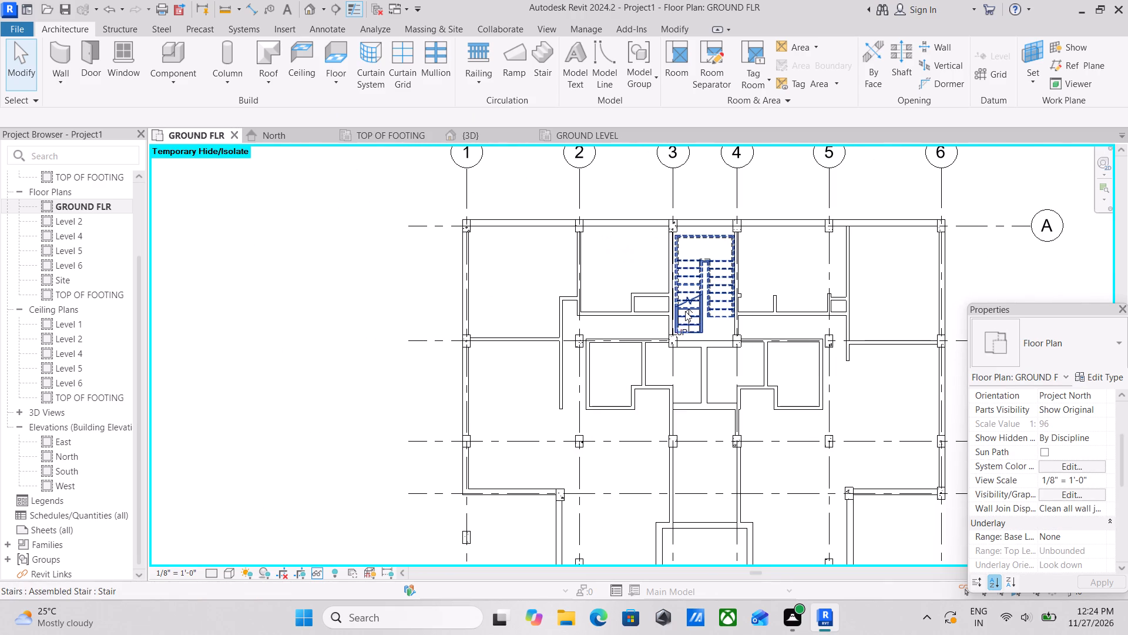
{"action": "type", "text": "hr"}
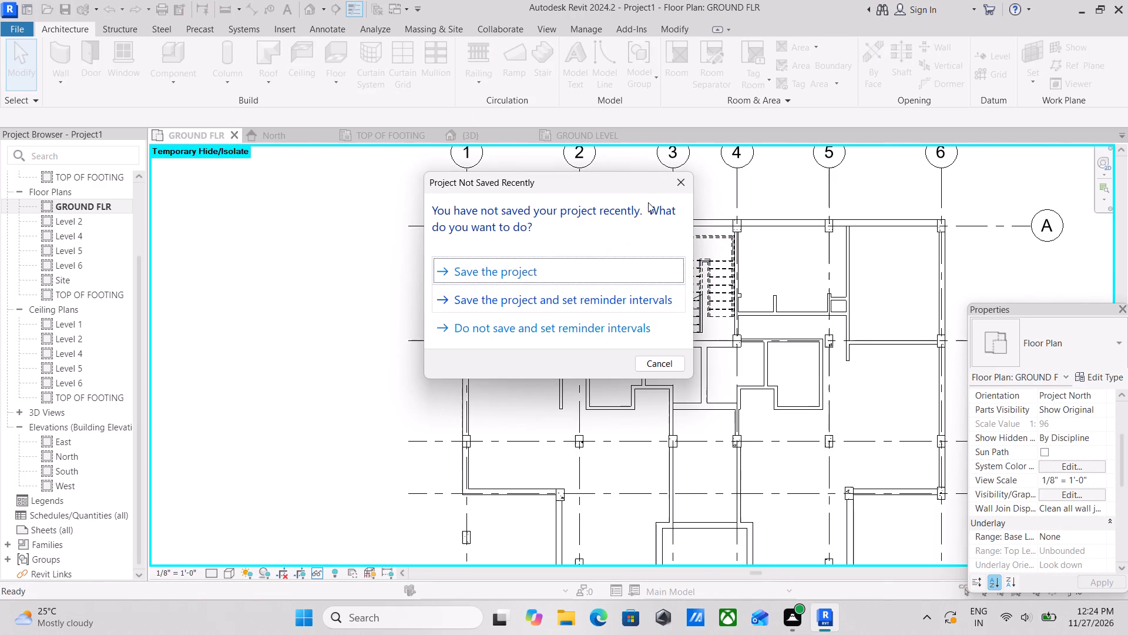
{"action": "left_click", "coordinate": [683, 176]}
{"action": "scroll", "coordinate": [531, 302], "scroll_direction": "up", "scroll_amount": 1}
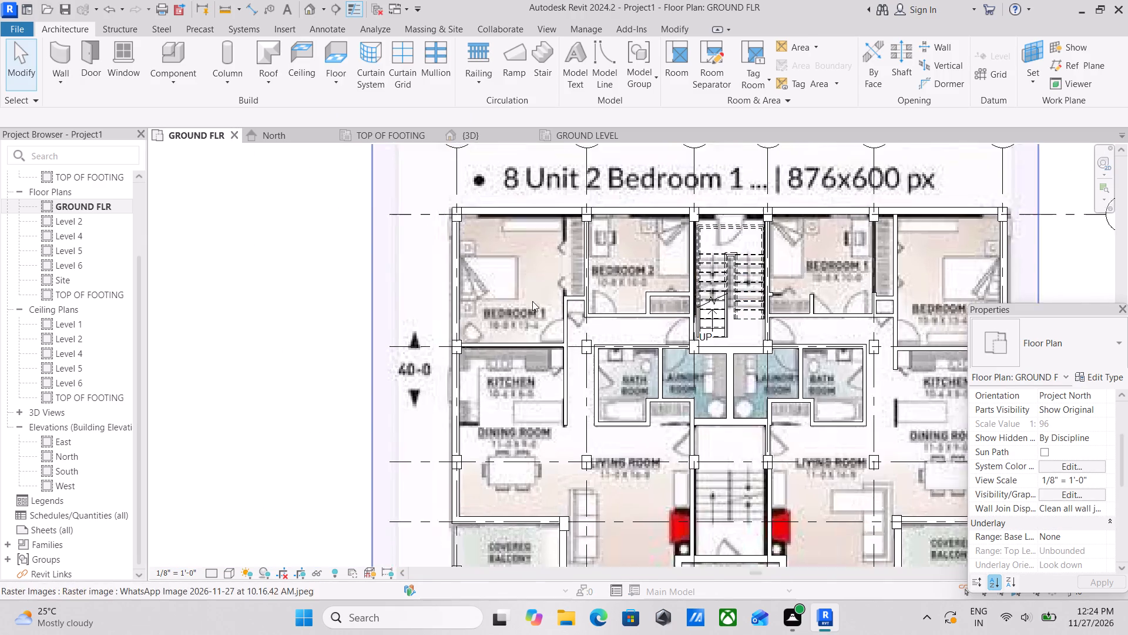
Shorten the 5" interior wall across Bedroom 2's closet to a short stub, pulling its stair-side end back towards the closet's side wall.
{"action": "scroll", "coordinate": [532, 301], "scroll_direction": "up", "scroll_amount": 2}
{"action": "middle_click_drag", "start_coordinate": [632, 270], "coordinate": [550, 296]}
{"action": "scroll", "coordinate": [609, 326], "scroll_direction": "up", "scroll_amount": 3}
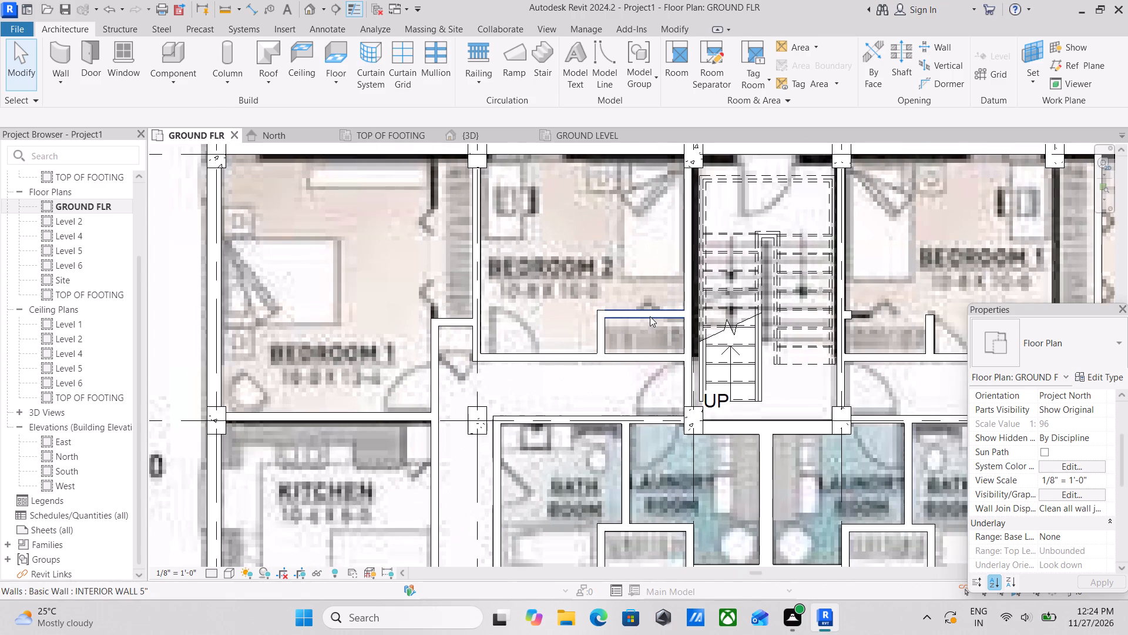
{"action": "left_click", "coordinate": [650, 316]}
{"action": "scroll", "coordinate": [660, 317], "scroll_direction": "up", "scroll_amount": 2}
{"action": "left_click_drag", "start_coordinate": [695, 312], "coordinate": [682, 312]}
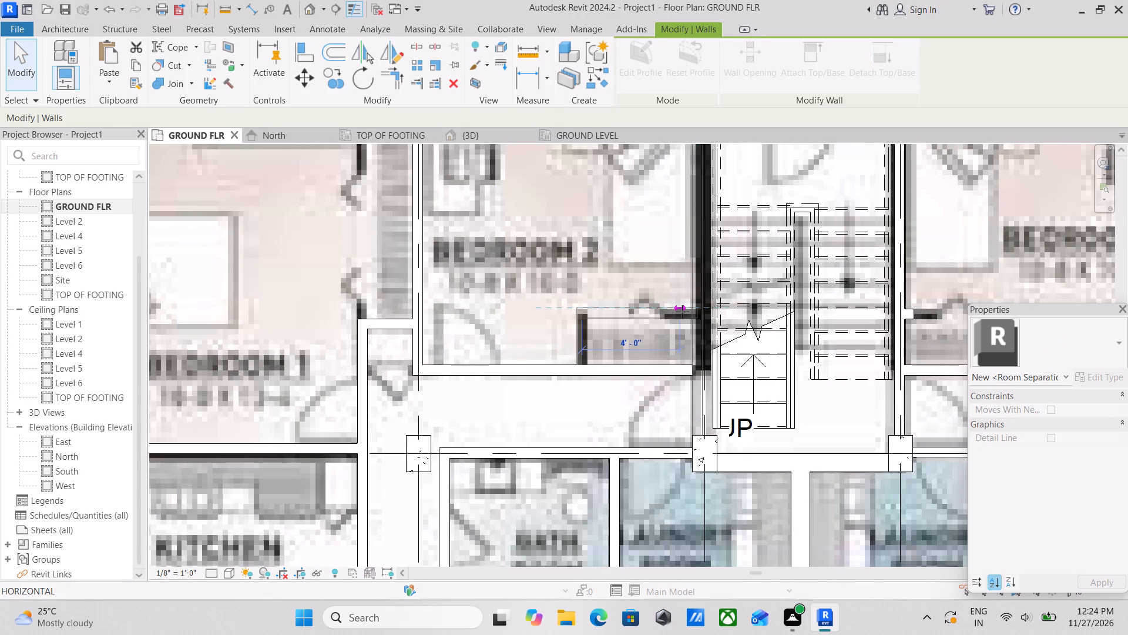
{"action": "left_click_drag", "start_coordinate": [682, 312], "coordinate": [595, 309]}
{"action": "key", "text": "Escape"}
Compare the GROUND FLR plan with the reference image, from the bedrooms down to the living room and covered balcony.
{"action": "scroll", "coordinate": [650, 293], "scroll_direction": "down", "scroll_amount": 3}
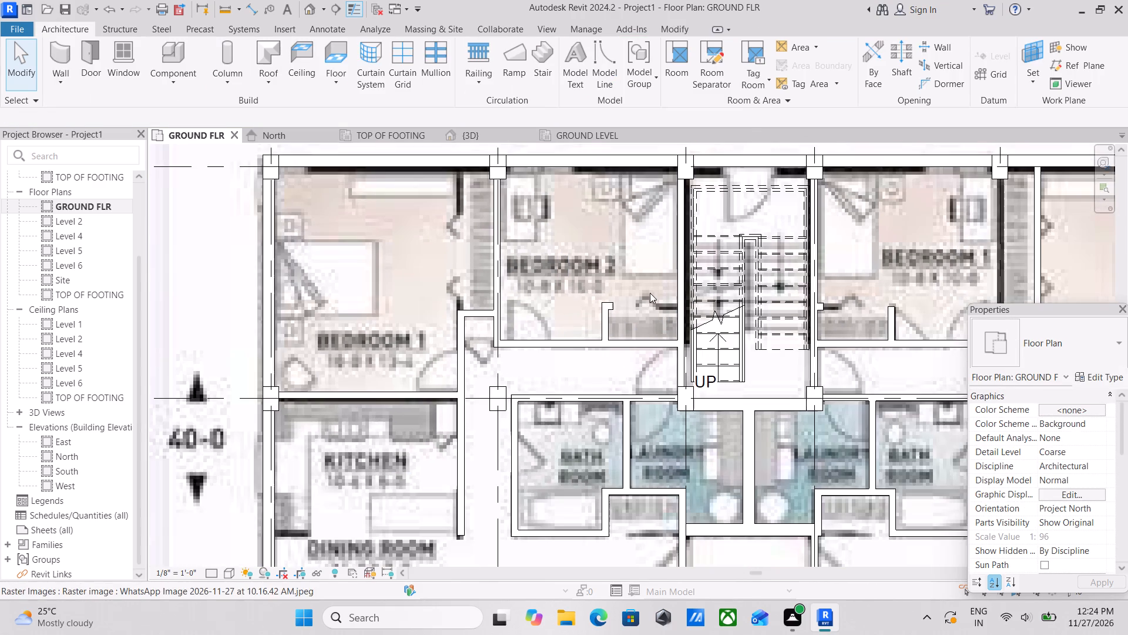
{"action": "scroll", "coordinate": [604, 305], "scroll_direction": "down", "scroll_amount": 2}
{"action": "middle_click_drag", "start_coordinate": [605, 305], "coordinate": [678, 309]}
{"action": "scroll", "coordinate": [678, 309], "scroll_direction": "down", "scroll_amount": 3}
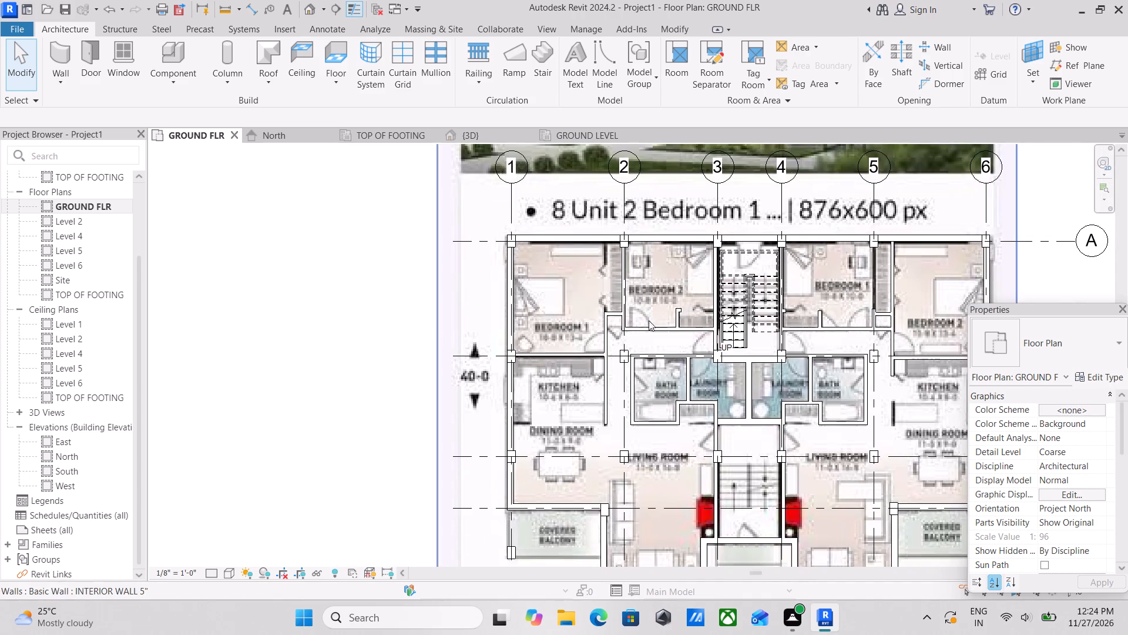
{"action": "scroll", "coordinate": [578, 259], "scroll_direction": "up", "scroll_amount": 2}
{"action": "scroll", "coordinate": [630, 313], "scroll_direction": "up", "scroll_amount": 2}
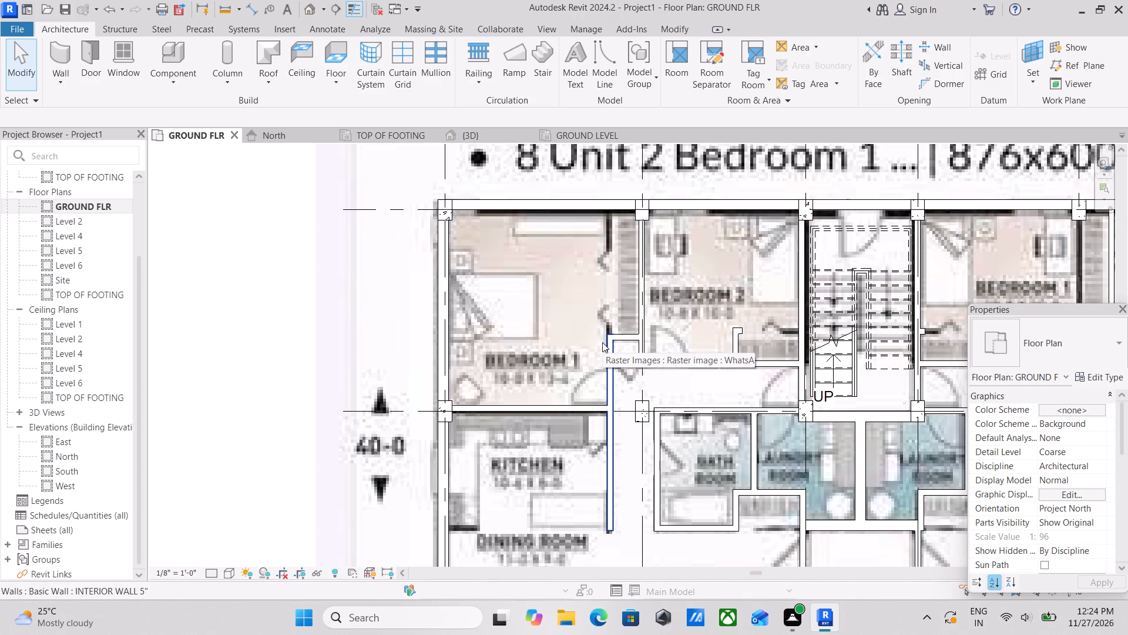
{"action": "scroll", "coordinate": [616, 353], "scroll_direction": "down", "scroll_amount": 3}
{"action": "middle_click_drag", "start_coordinate": [777, 500], "coordinate": [778, 483]}
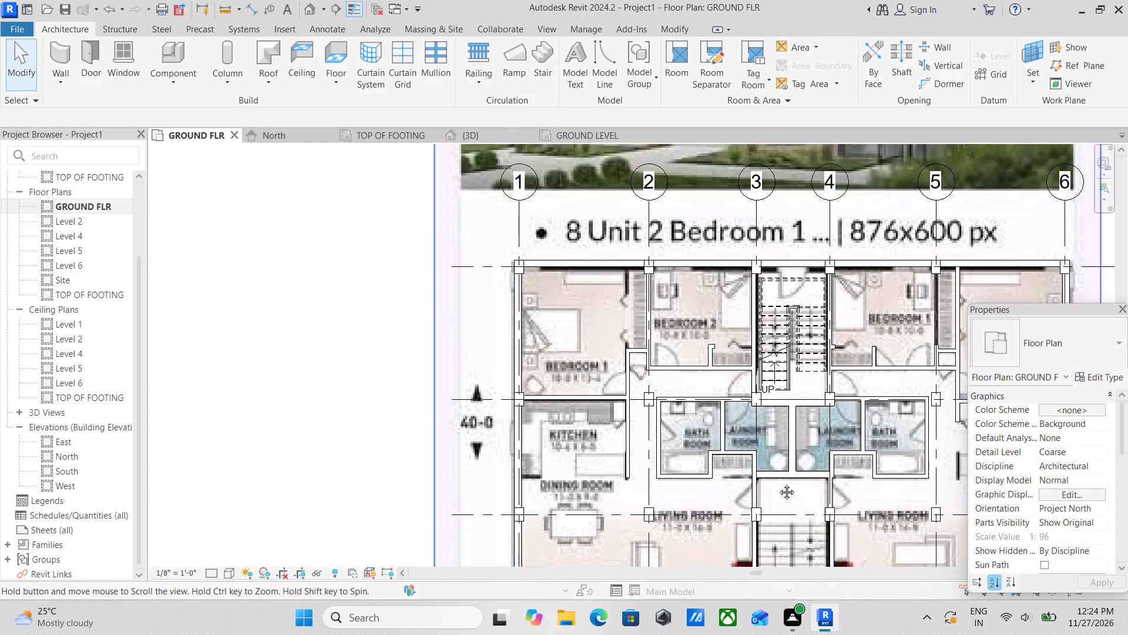
{"action": "middle_click_drag", "start_coordinate": [778, 483], "coordinate": [797, 385]}
{"action": "middle_click_drag", "start_coordinate": [770, 440], "coordinate": [744, 403]}
{"action": "scroll", "coordinate": [767, 509], "scroll_direction": "up", "scroll_amount": 2}
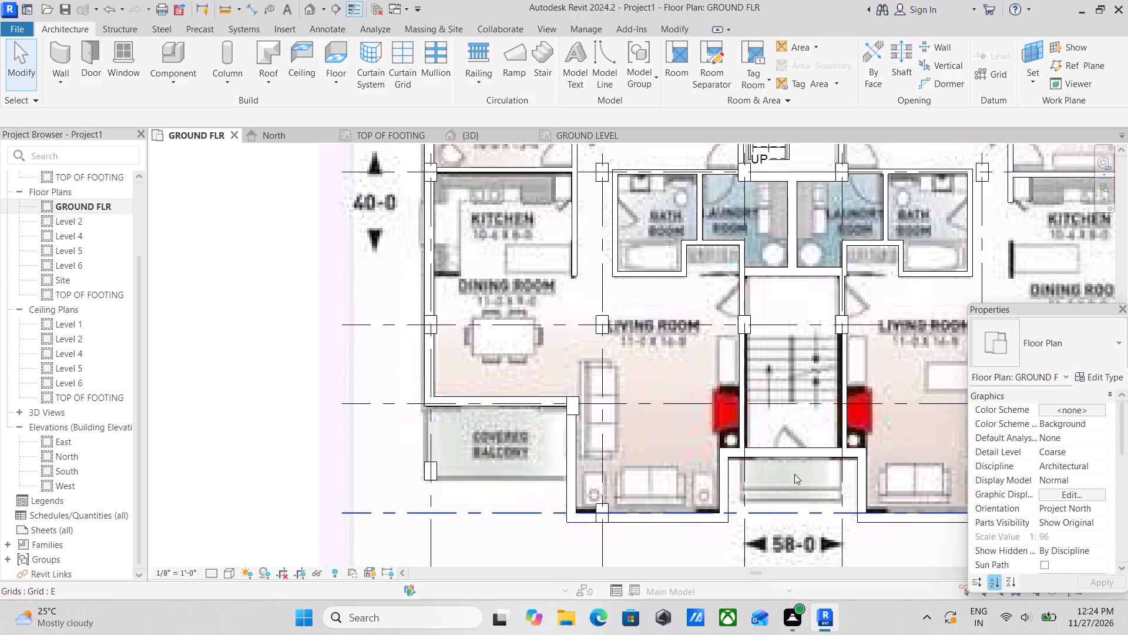
{"action": "scroll", "coordinate": [788, 466], "scroll_direction": "up", "scroll_amount": 3}
{"action": "middle_click_drag", "start_coordinate": [640, 395], "coordinate": [803, 345]}
{"action": "middle_click_drag", "start_coordinate": [569, 381], "coordinate": [641, 387]}
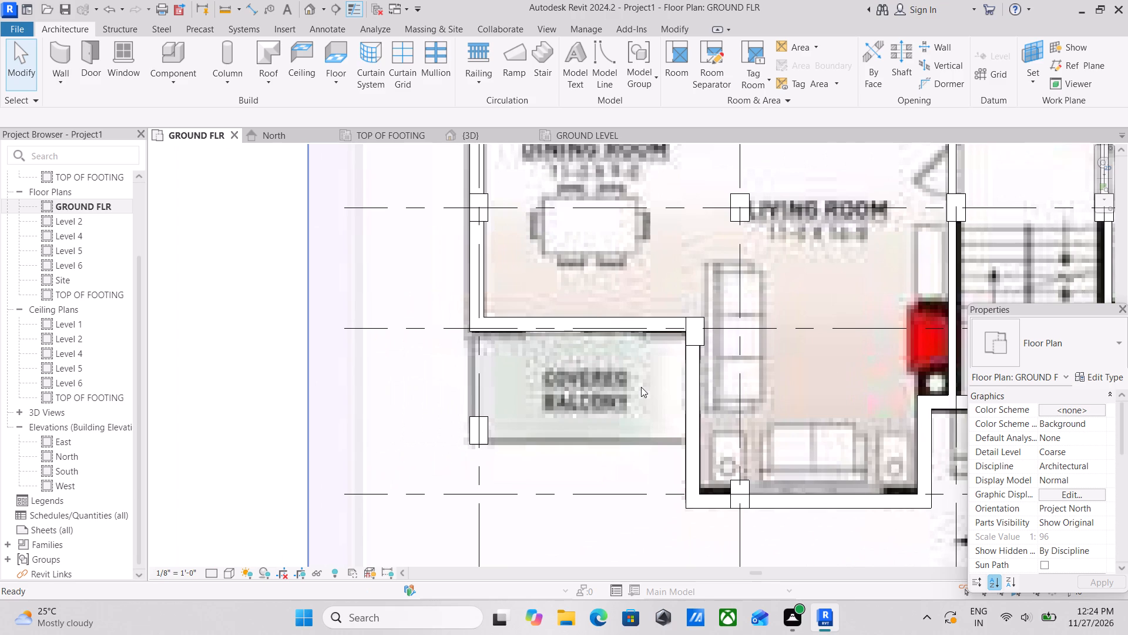
{"action": "scroll", "coordinate": [641, 387], "scroll_direction": "down", "scroll_amount": 2}
{"action": "scroll", "coordinate": [532, 423], "scroll_direction": "down", "scroll_amount": 2}
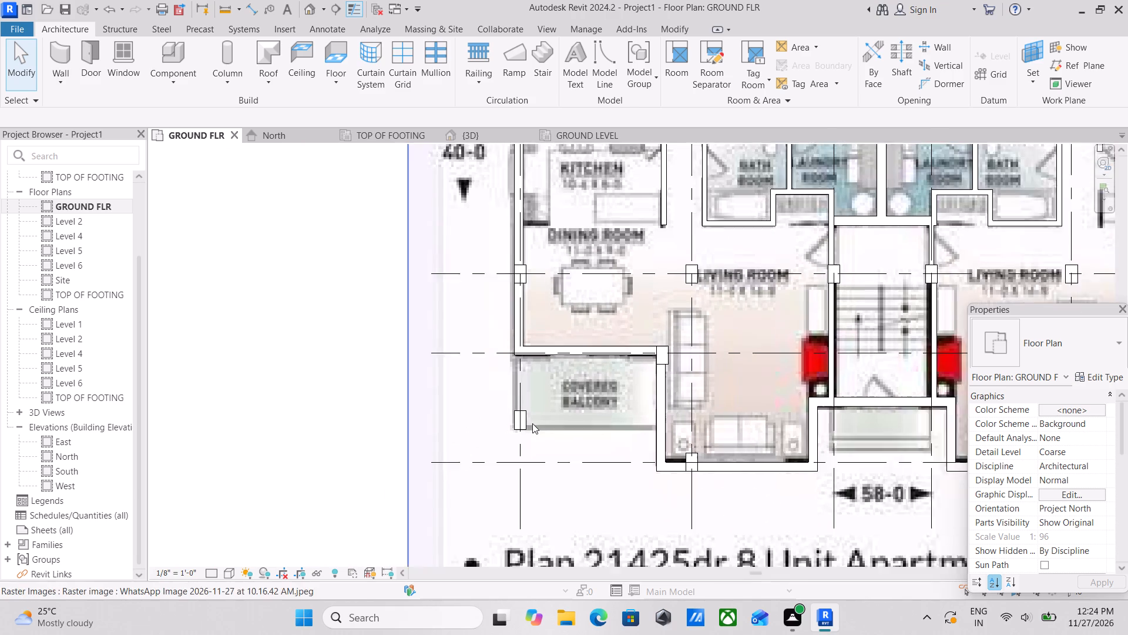
Place a 1'6" X 1' structural column like the grid 1 balcony column at the grid 6 covered balcony's outer corner.
{"action": "scroll", "coordinate": [532, 423], "scroll_direction": "down", "scroll_amount": 1}
{"action": "middle_click_drag", "start_coordinate": [532, 423], "coordinate": [495, 428]}
{"action": "middle_click_drag", "start_coordinate": [600, 432], "coordinate": [467, 452]}
{"action": "middle_click_drag", "start_coordinate": [694, 453], "coordinate": [647, 453]}
{"action": "scroll", "coordinate": [280, 464], "scroll_direction": "up", "scroll_amount": 6}
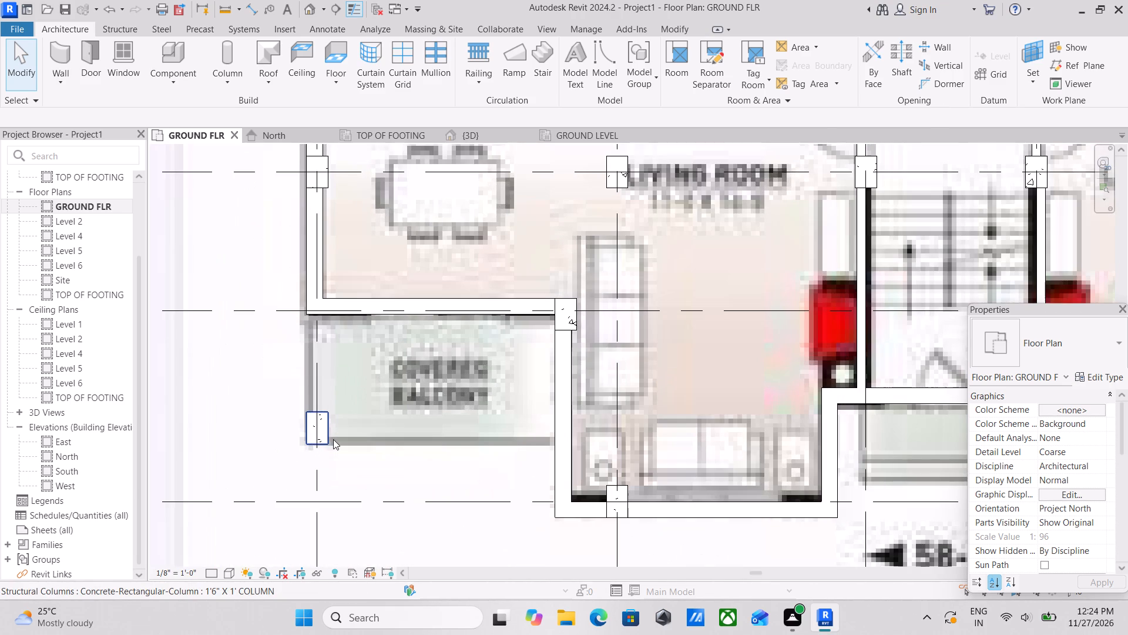
{"action": "left_click", "coordinate": [329, 441]}
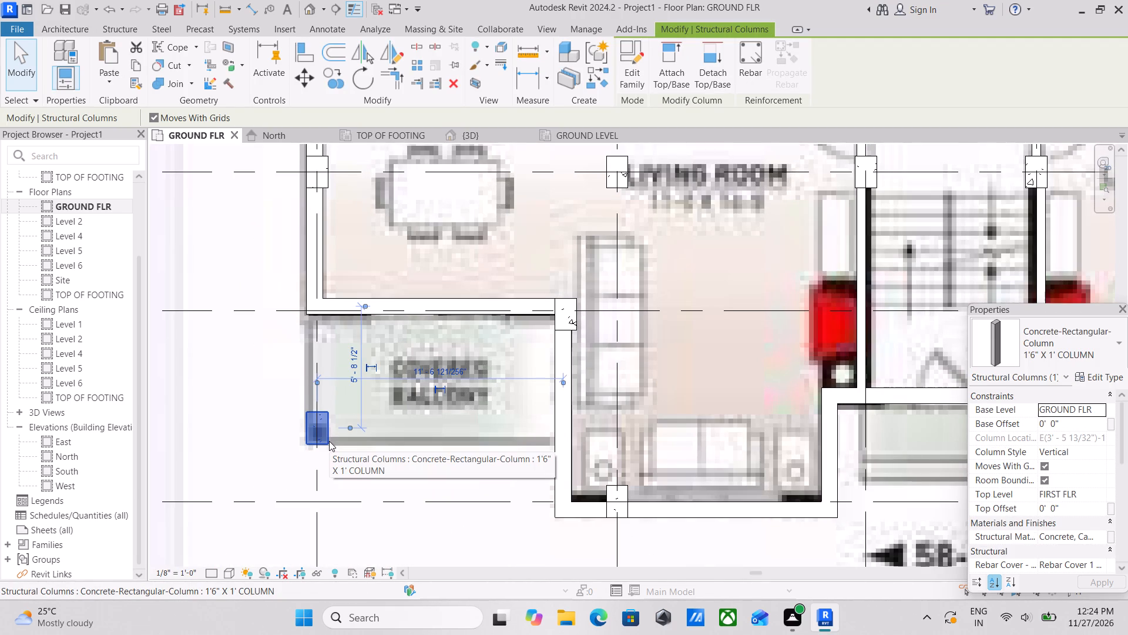
{"action": "type", "text": "cs"}
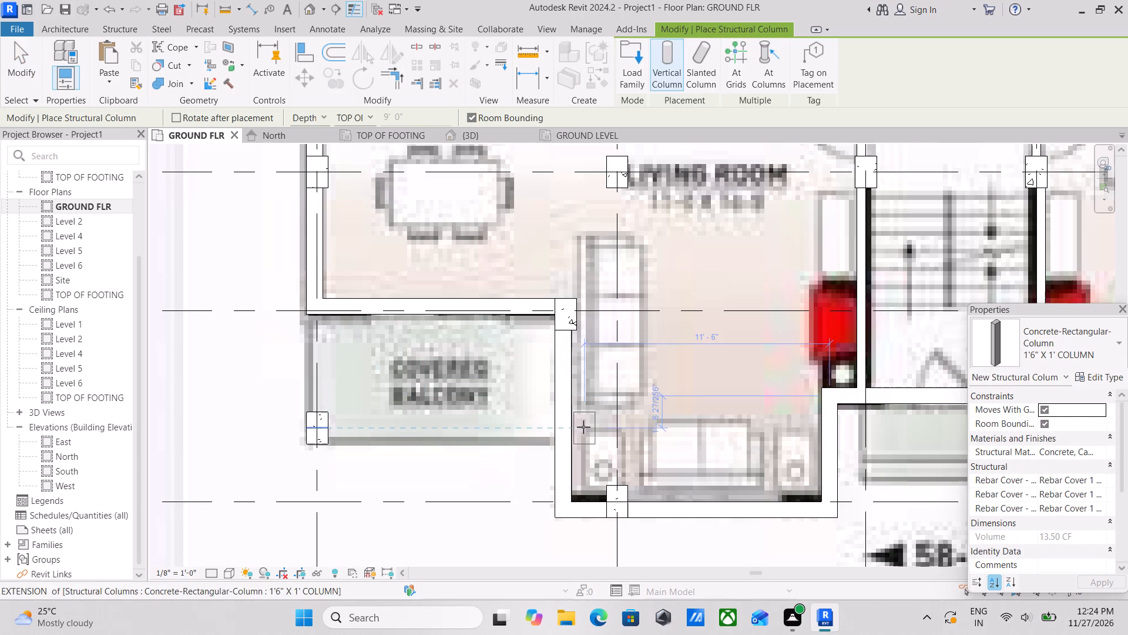
{"action": "middle_click_drag", "start_coordinate": [583, 427], "coordinate": [316, 435]}
{"action": "middle_click_drag", "start_coordinate": [962, 440], "coordinate": [639, 449]}
{"action": "scroll", "coordinate": [722, 464], "scroll_direction": "down", "scroll_amount": 2}
{"action": "middle_click_drag", "start_coordinate": [722, 464], "coordinate": [602, 463]}
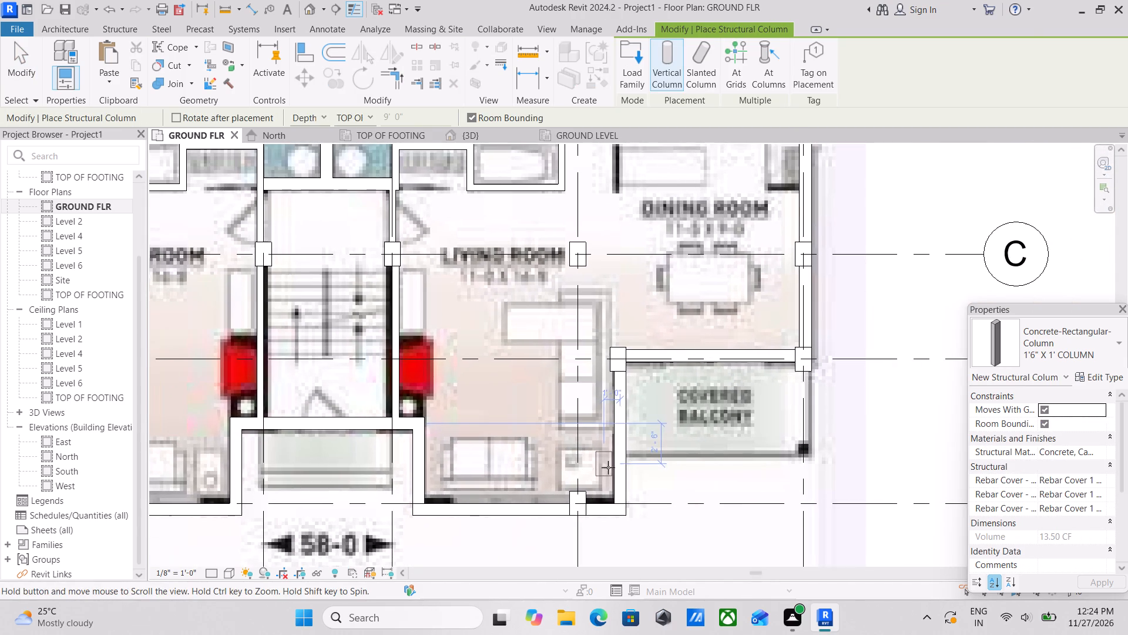
{"action": "left_click", "coordinate": [798, 448]}
{"action": "scroll", "coordinate": [798, 448], "scroll_direction": "down", "scroll_amount": 2}
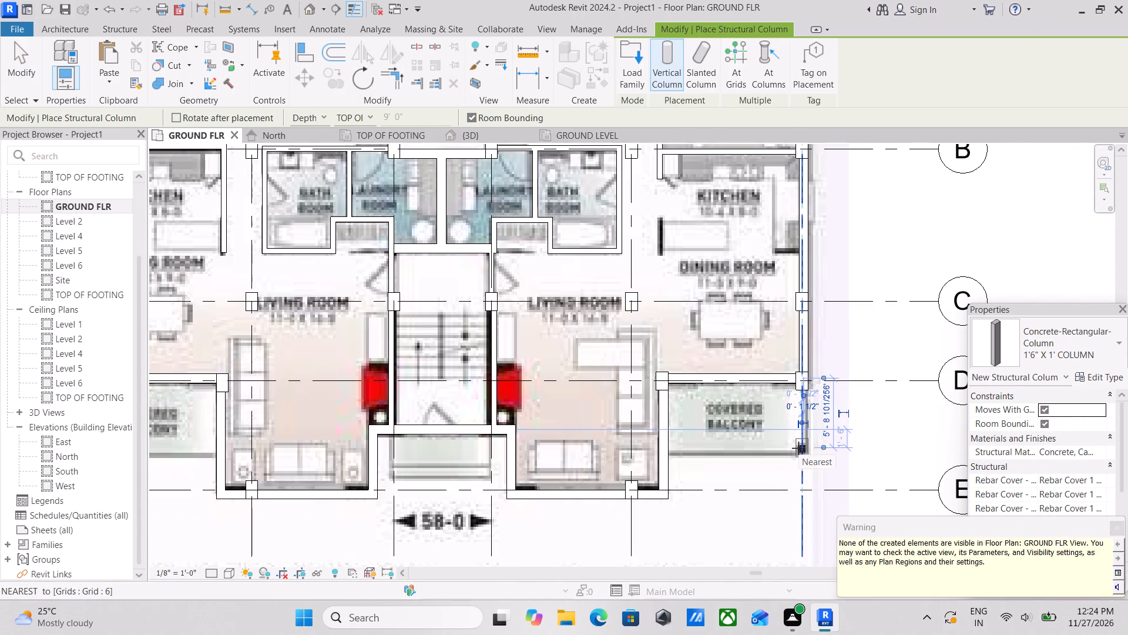
{"action": "key", "text": "Escape"}
{"action": "key", "text": "Escape"}
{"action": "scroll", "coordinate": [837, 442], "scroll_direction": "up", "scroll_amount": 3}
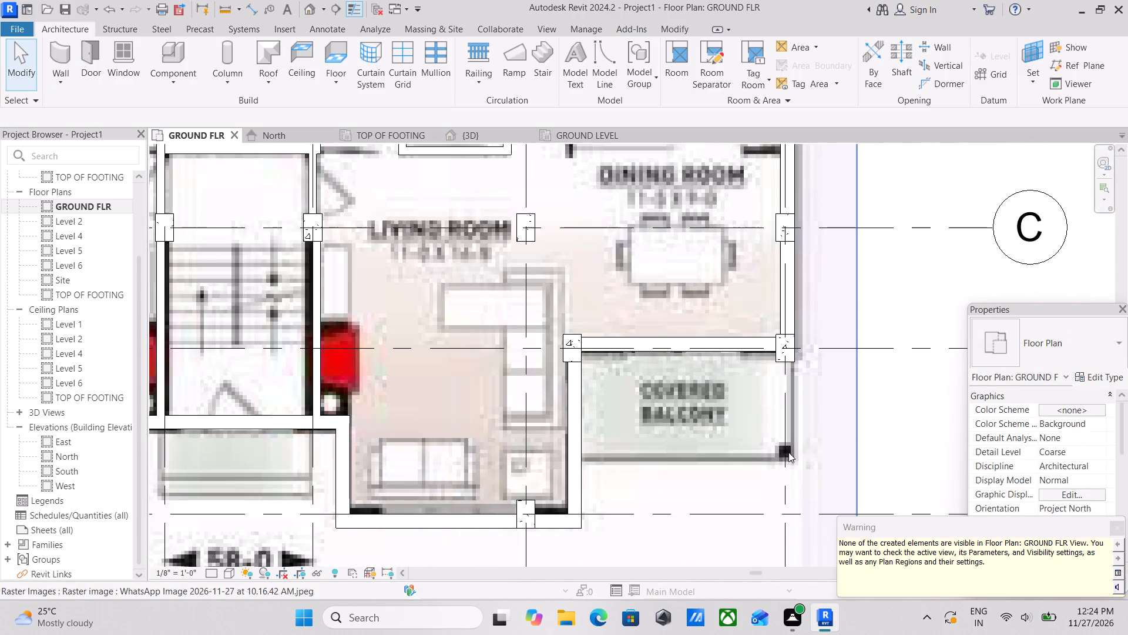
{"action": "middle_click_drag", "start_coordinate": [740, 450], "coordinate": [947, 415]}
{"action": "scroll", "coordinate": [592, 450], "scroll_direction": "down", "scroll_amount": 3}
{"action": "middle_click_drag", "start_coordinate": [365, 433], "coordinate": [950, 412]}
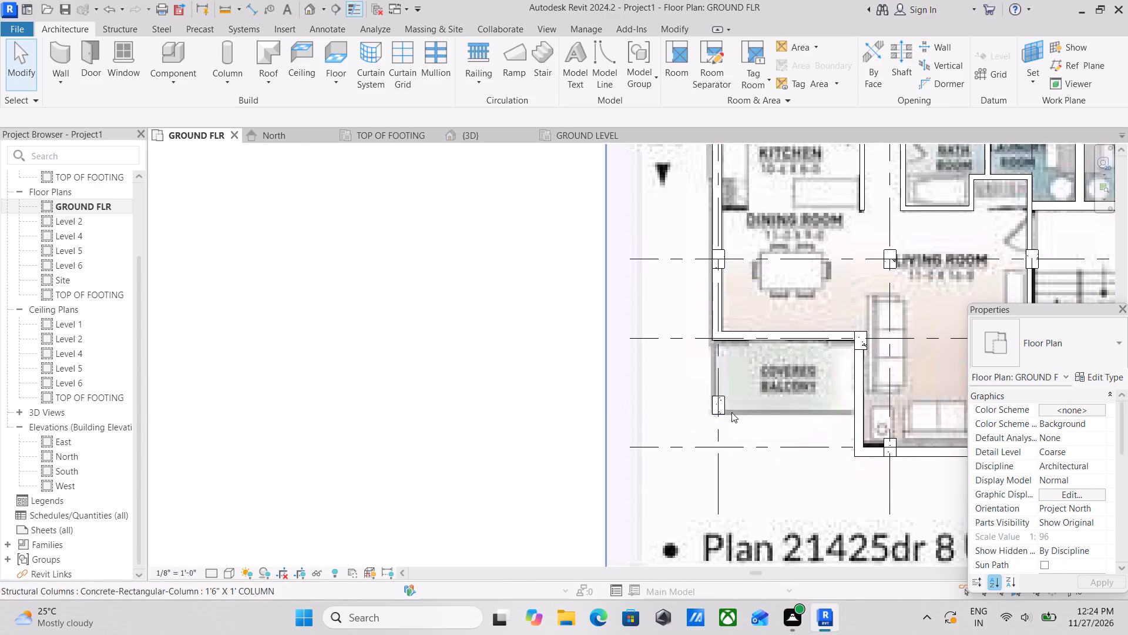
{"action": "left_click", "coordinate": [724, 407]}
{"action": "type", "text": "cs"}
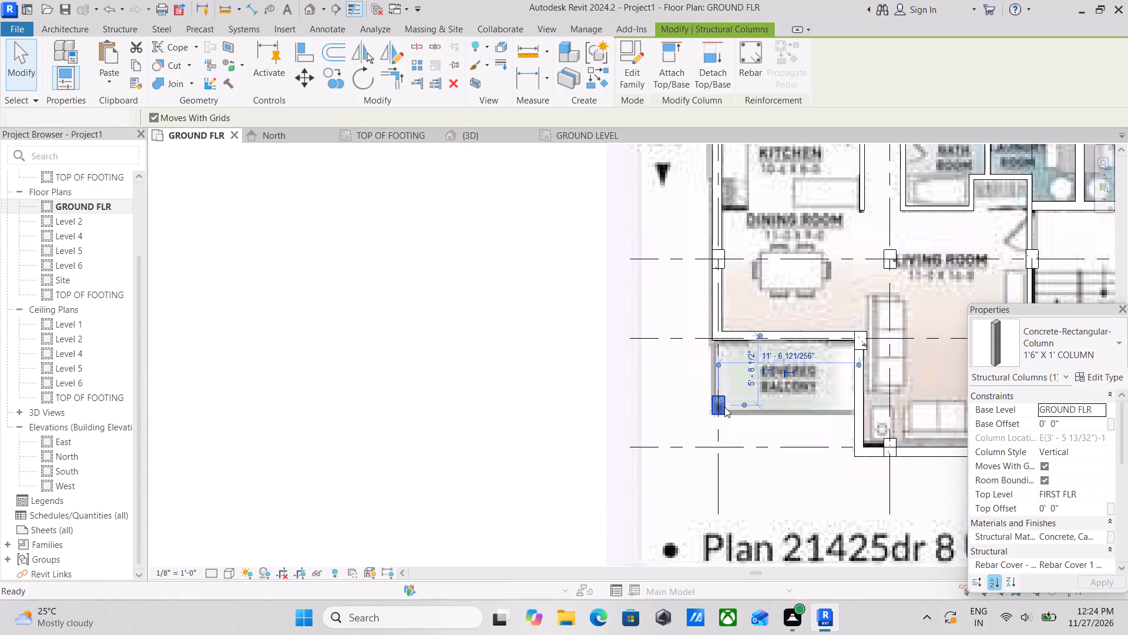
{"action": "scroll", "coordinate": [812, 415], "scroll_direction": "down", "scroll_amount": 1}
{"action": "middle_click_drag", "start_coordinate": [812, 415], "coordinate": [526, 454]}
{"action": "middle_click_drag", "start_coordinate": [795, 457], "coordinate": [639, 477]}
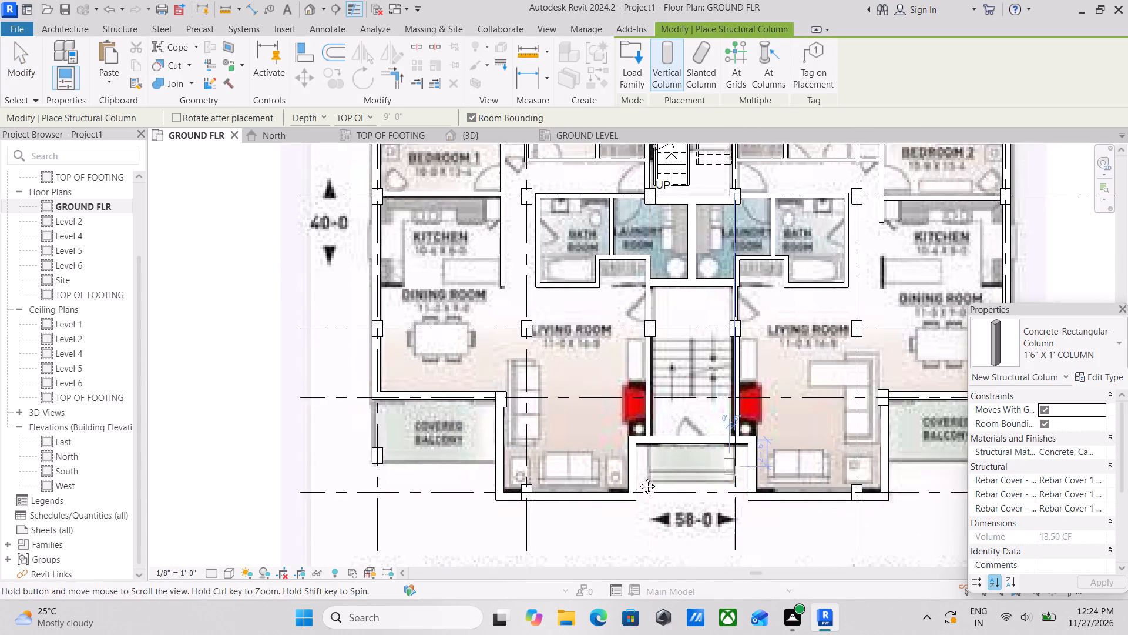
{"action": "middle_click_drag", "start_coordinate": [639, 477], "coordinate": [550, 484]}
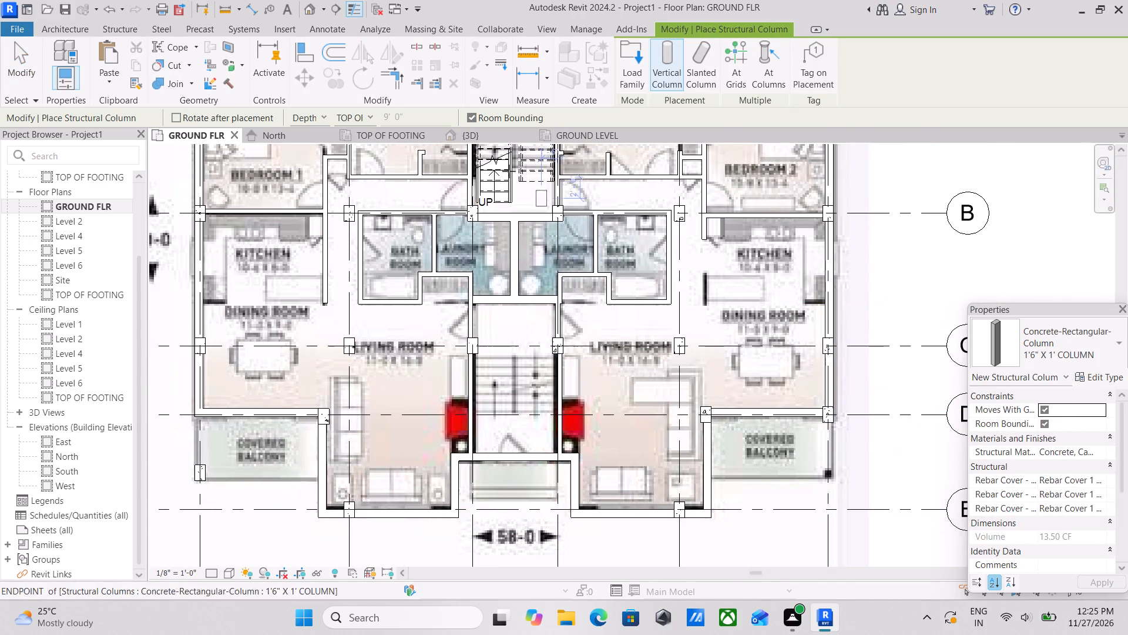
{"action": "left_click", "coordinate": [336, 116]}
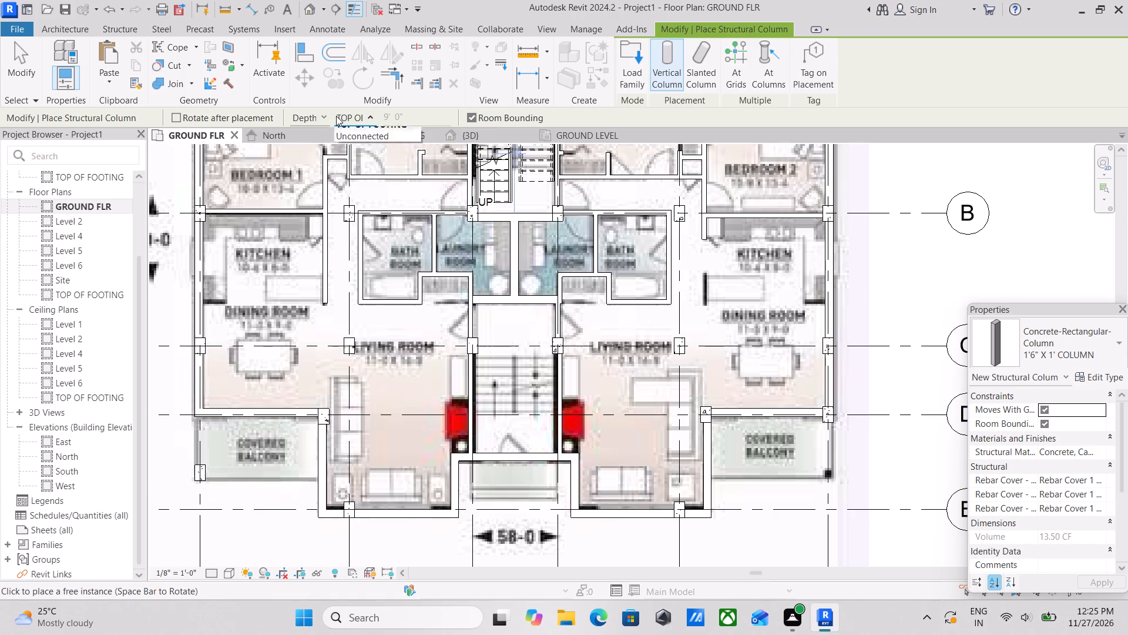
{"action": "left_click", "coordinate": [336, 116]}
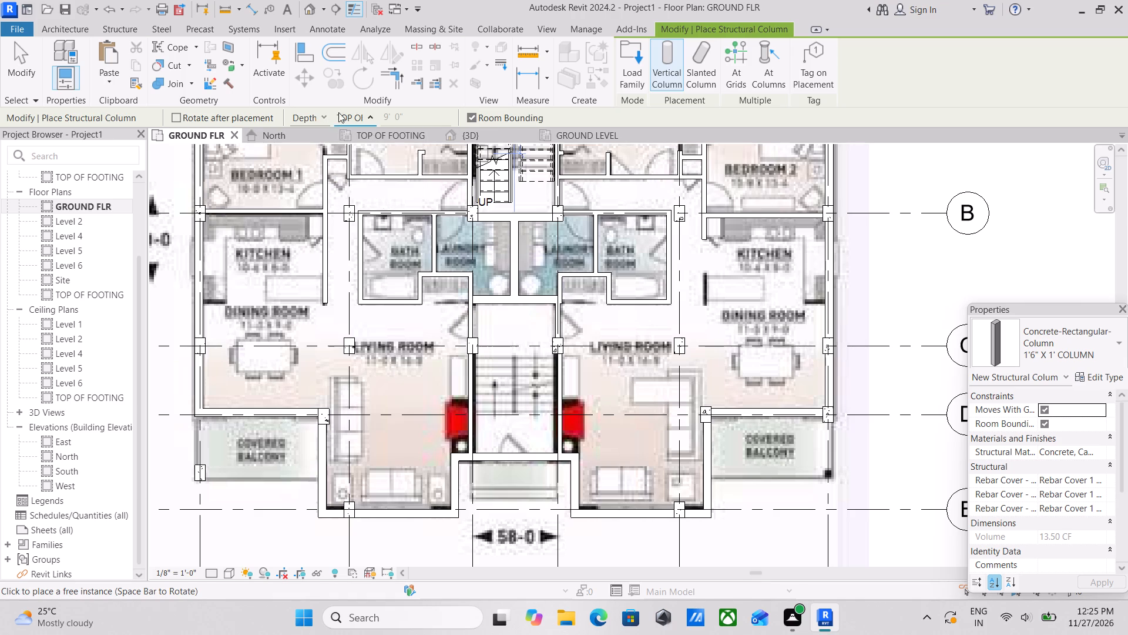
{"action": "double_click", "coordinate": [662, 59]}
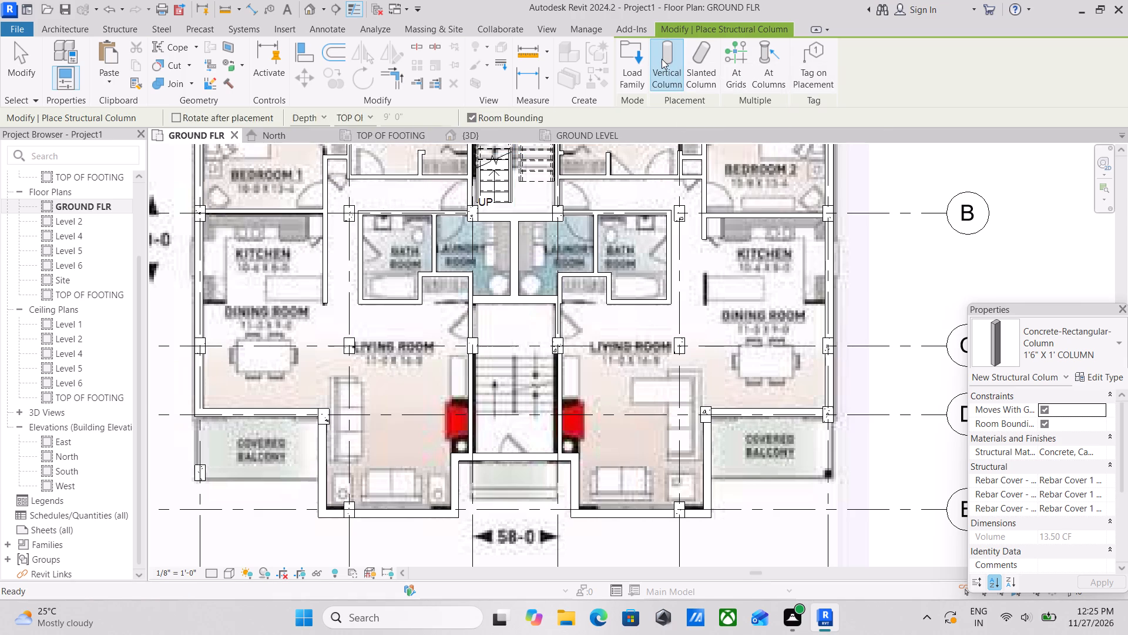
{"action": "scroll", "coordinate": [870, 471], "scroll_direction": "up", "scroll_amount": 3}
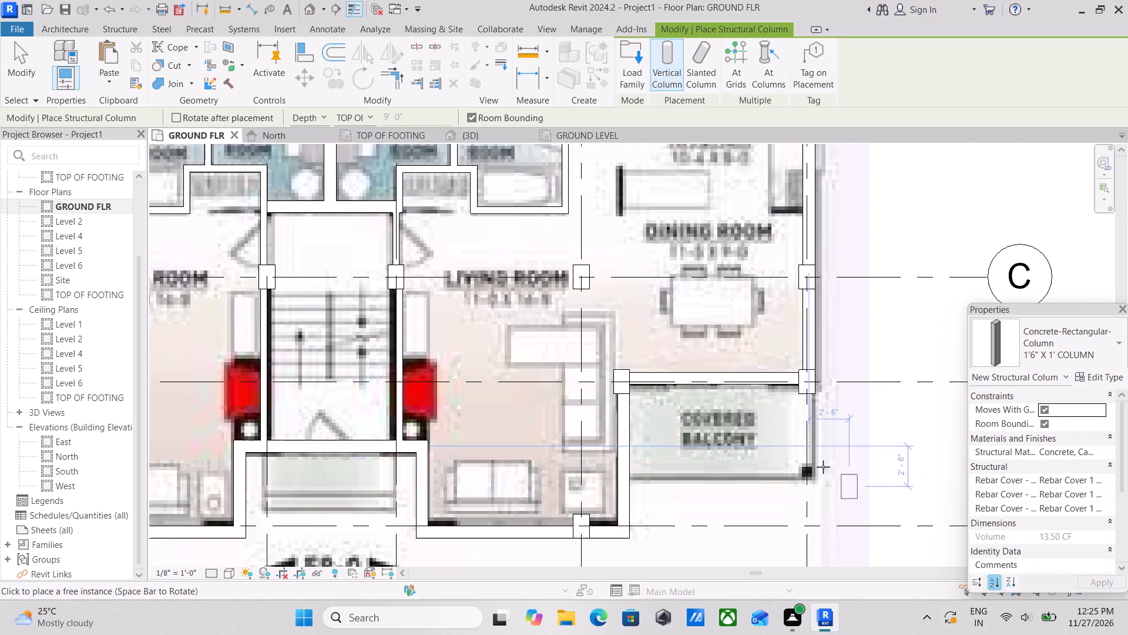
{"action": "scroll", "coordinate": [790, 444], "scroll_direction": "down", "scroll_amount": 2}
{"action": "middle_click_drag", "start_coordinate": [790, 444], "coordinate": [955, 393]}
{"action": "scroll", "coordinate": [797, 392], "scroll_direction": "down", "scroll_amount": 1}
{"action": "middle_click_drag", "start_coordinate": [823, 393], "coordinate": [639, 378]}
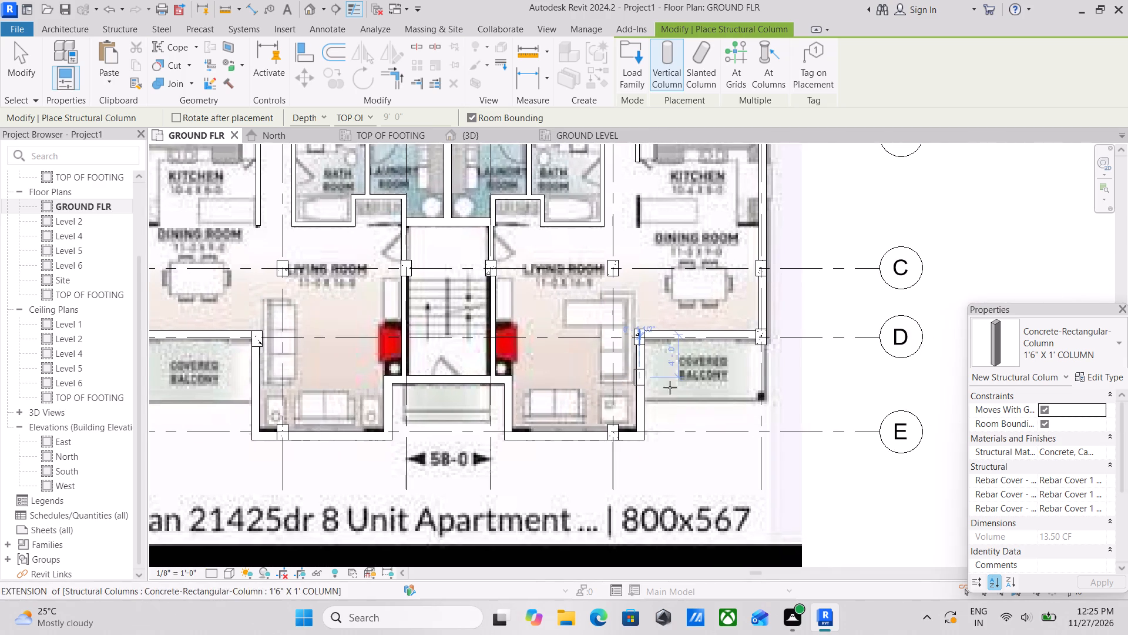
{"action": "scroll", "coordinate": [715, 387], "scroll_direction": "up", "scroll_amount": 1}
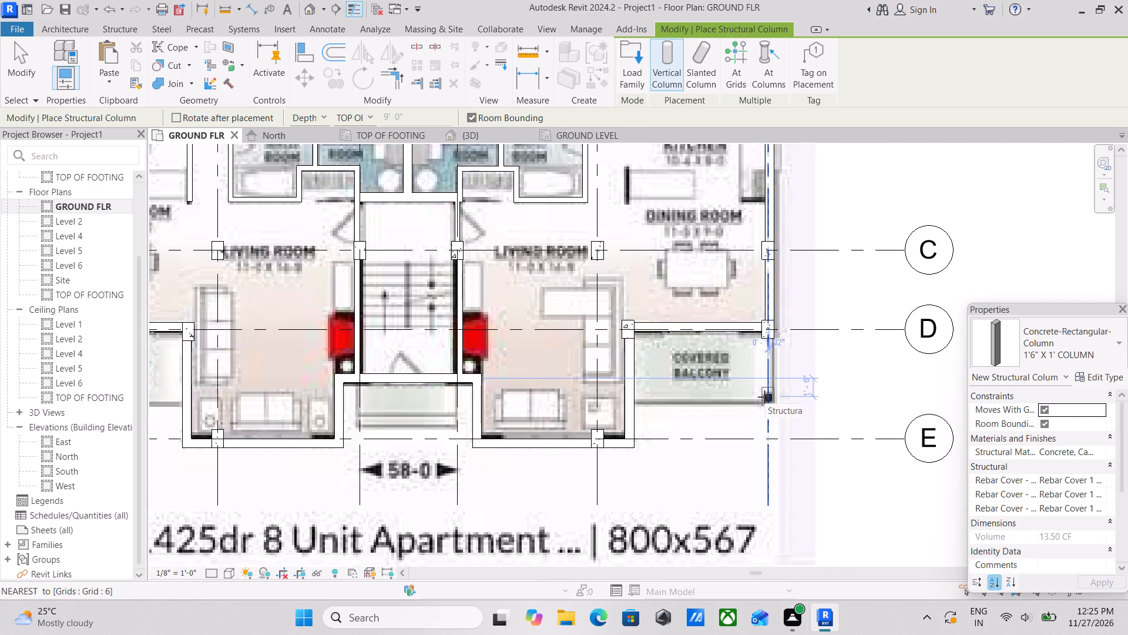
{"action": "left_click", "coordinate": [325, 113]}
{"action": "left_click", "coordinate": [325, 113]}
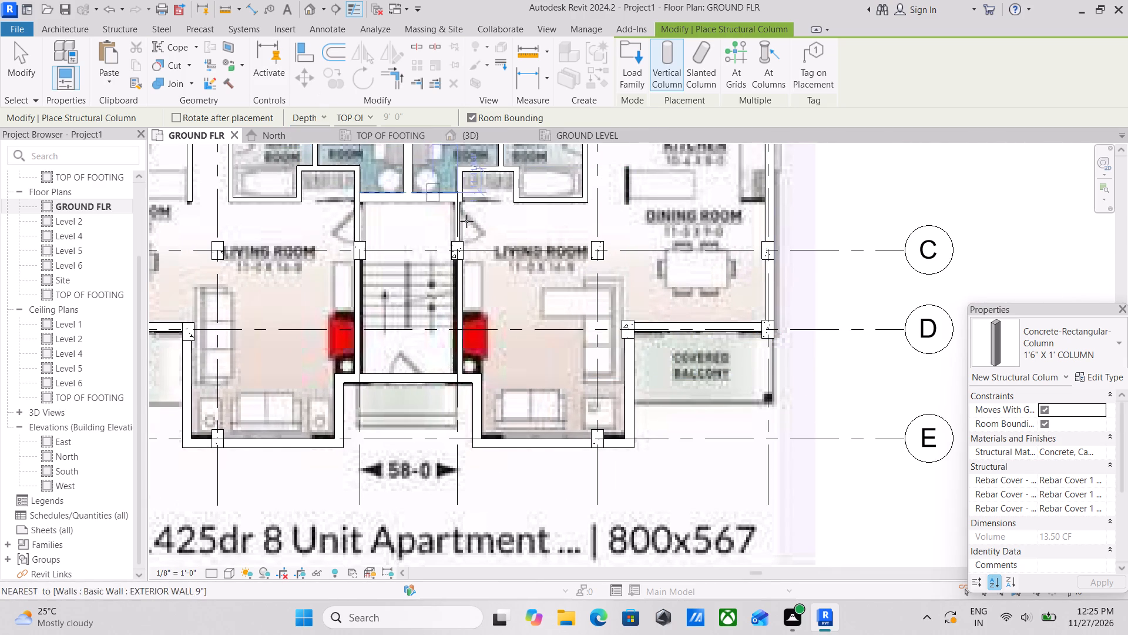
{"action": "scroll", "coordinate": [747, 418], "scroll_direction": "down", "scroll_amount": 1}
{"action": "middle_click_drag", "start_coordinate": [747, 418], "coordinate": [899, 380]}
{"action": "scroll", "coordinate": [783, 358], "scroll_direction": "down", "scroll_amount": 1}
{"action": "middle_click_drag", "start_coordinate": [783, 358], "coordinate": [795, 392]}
Leave column placement and examine the new grid 6 balcony column from above in the 3D view, against the neighbouring columns and footings.
{"action": "left_click", "coordinate": [460, 136]}
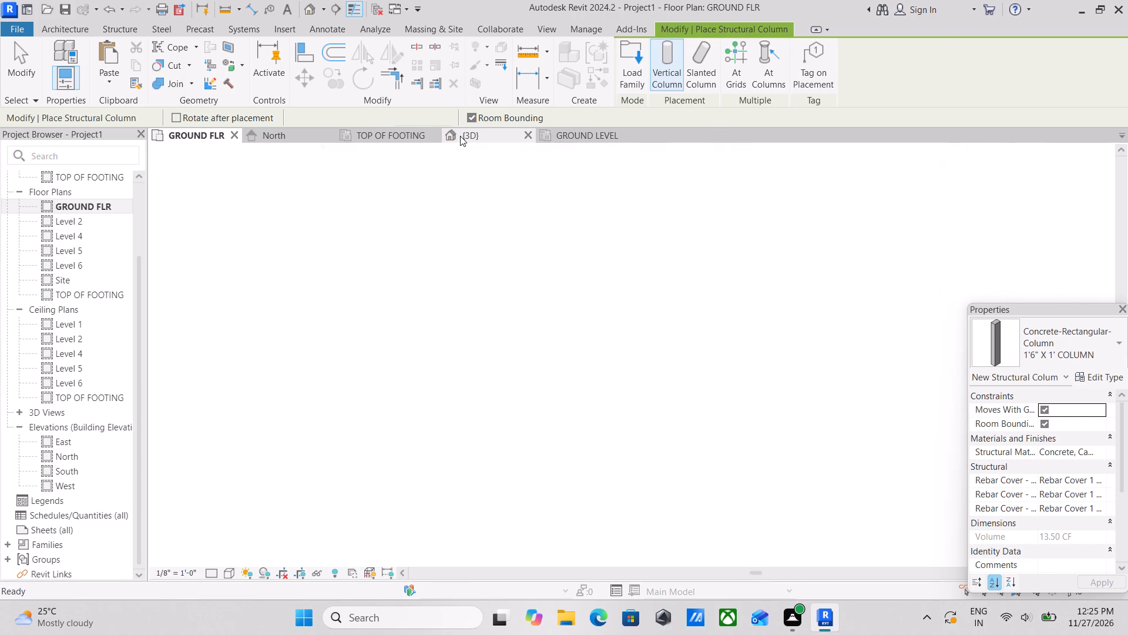
{"action": "middle_click_drag", "start_coordinate": [585, 372], "coordinate": [424, 270]}
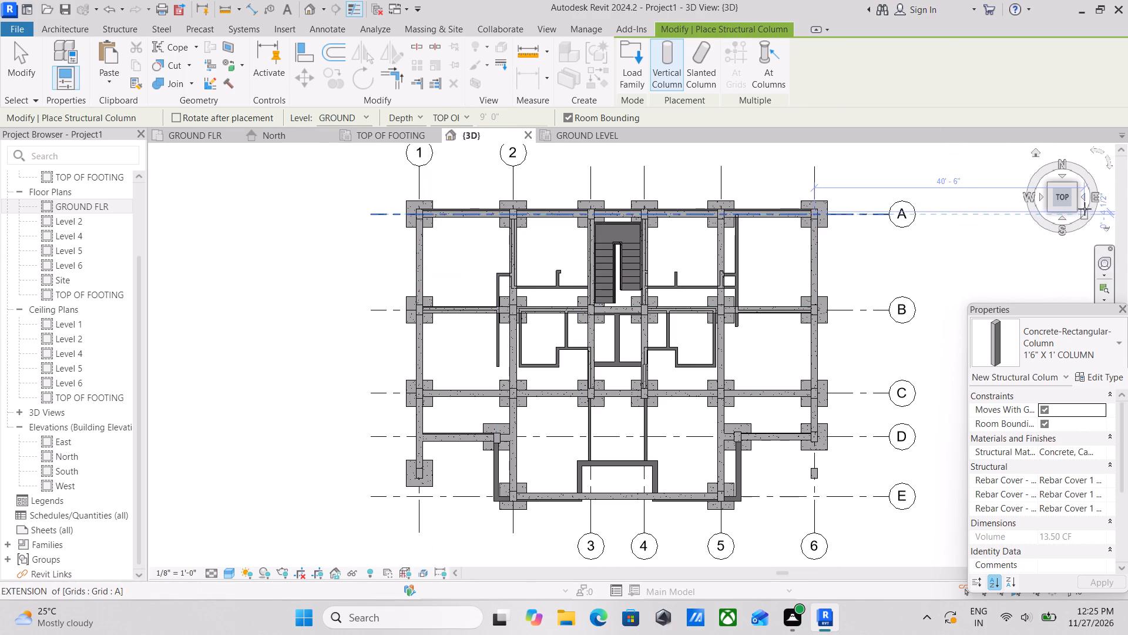
{"action": "scroll", "coordinate": [1078, 222], "scroll_direction": "up", "scroll_amount": 10}
{"action": "scroll", "coordinate": [1000, 255], "scroll_direction": "down", "scroll_amount": 15}
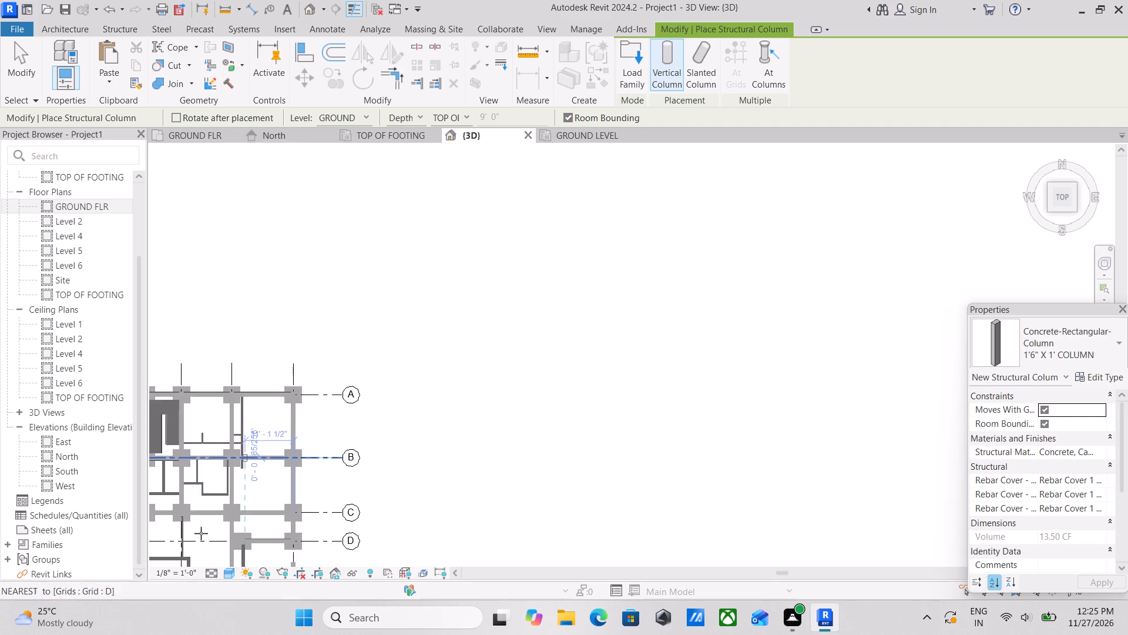
{"action": "scroll", "coordinate": [201, 533], "scroll_direction": "down", "scroll_amount": 3}
{"action": "scroll", "coordinate": [350, 371], "scroll_direction": "down", "scroll_amount": 1}
{"action": "middle_click_drag", "start_coordinate": [331, 426], "coordinate": [454, 329]}
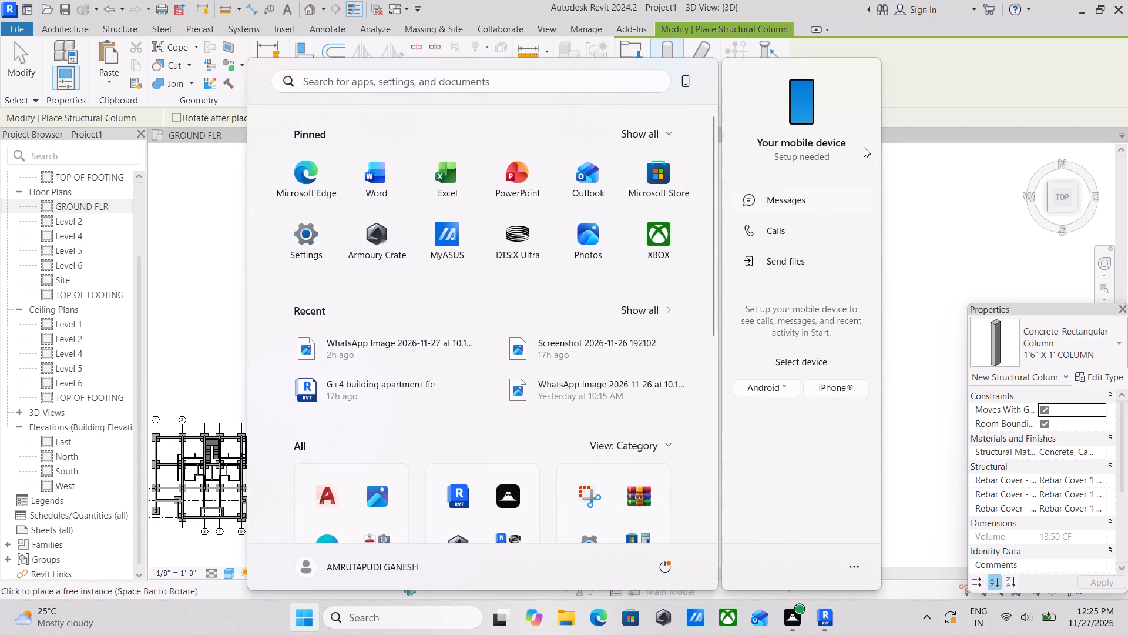
{"action": "key", "text": "Escape"}
{"action": "middle_click_drag", "start_coordinate": [313, 356], "coordinate": [586, 216]}
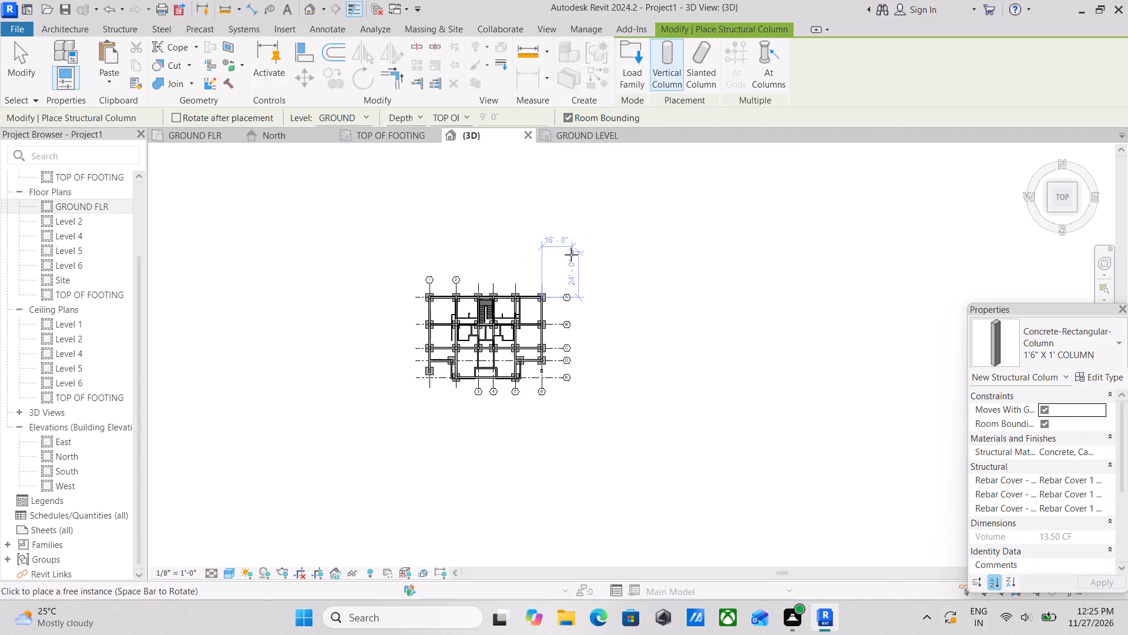
{"action": "key", "text": "Escape"}
{"action": "scroll", "coordinate": [522, 417], "scroll_direction": "up", "scroll_amount": 3}
{"action": "scroll", "coordinate": [582, 359], "scroll_direction": "up", "scroll_amount": 3}
{"action": "scroll", "coordinate": [480, 342], "scroll_direction": "up", "scroll_amount": 5}
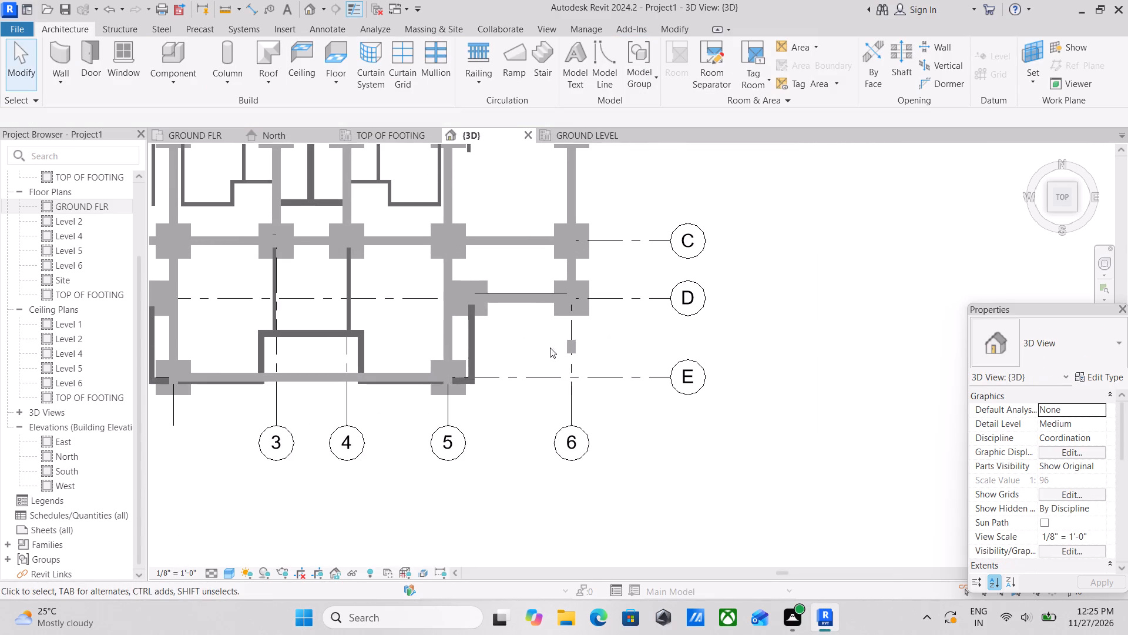
{"action": "scroll", "coordinate": [559, 353], "scroll_direction": "up", "scroll_amount": 3}
{"action": "scroll", "coordinate": [580, 353], "scroll_direction": "down", "scroll_amount": 1}
{"action": "middle_click_drag", "start_coordinate": [580, 353], "coordinate": [750, 359]}
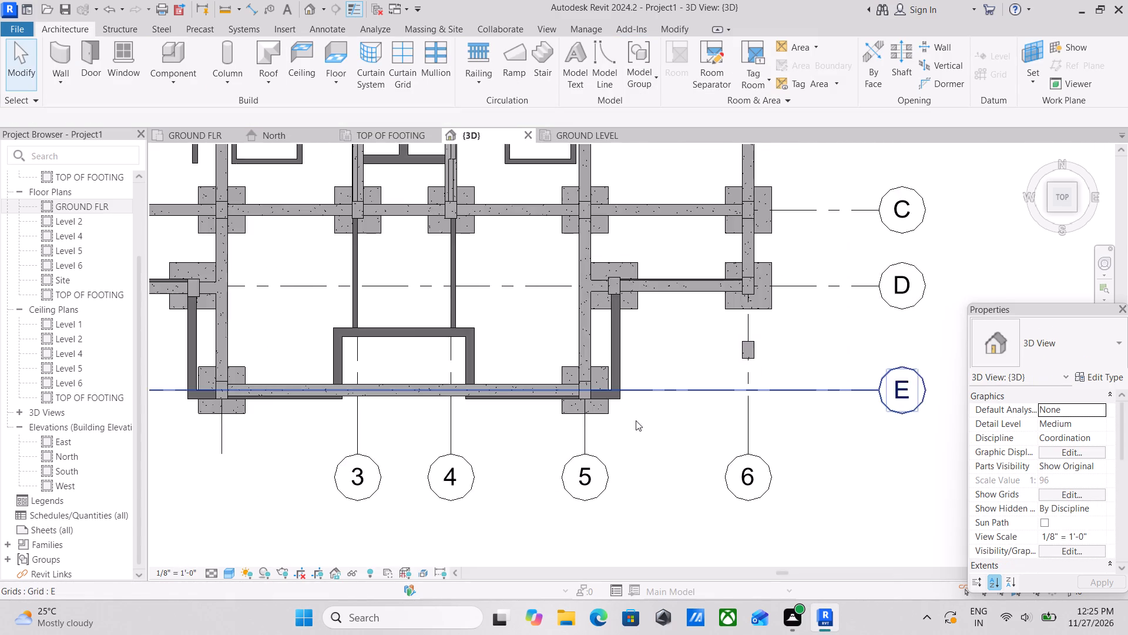
{"action": "scroll", "coordinate": [636, 421], "scroll_direction": "up", "scroll_amount": 2}
{"action": "scroll", "coordinate": [653, 418], "scroll_direction": "down", "scroll_amount": 1}
{"action": "middle_click_drag", "start_coordinate": [653, 418], "coordinate": [647, 449]}
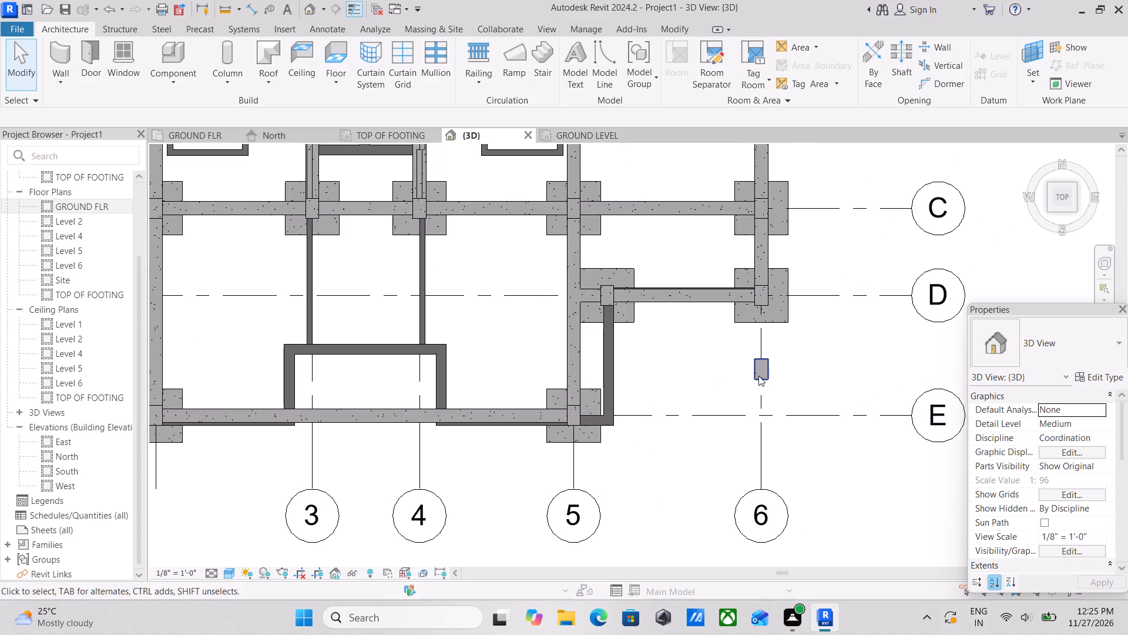
{"action": "scroll", "coordinate": [758, 376], "scroll_direction": "down", "scroll_amount": 8}
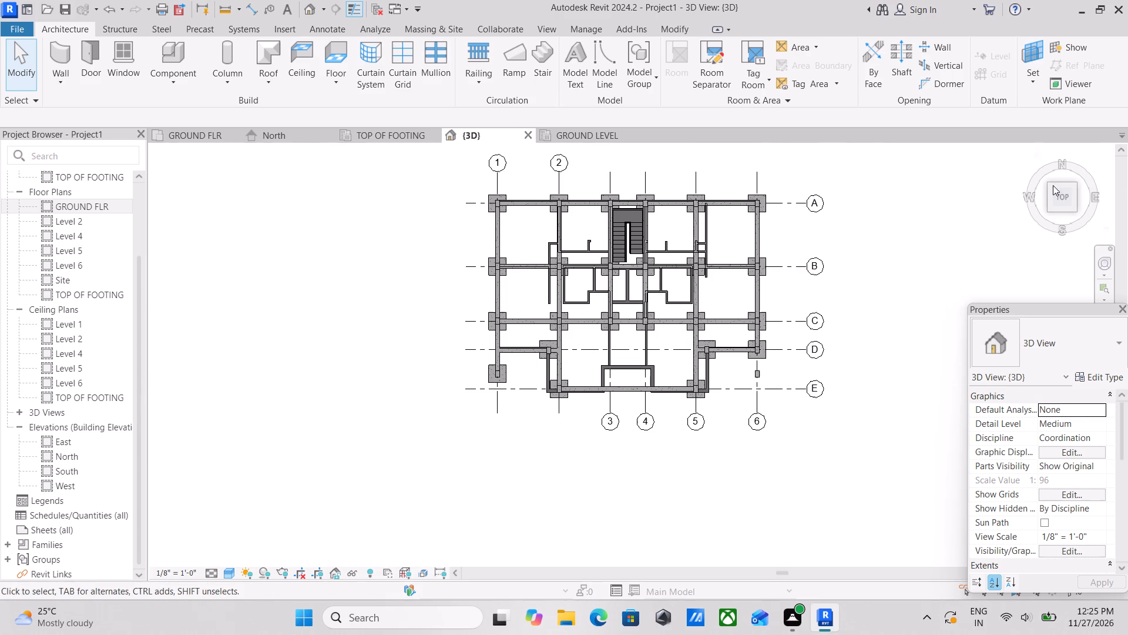
Examine the building's front and the grid 6 balcony column in the isometric 3D view.
{"action": "left_click", "coordinate": [1077, 210]}
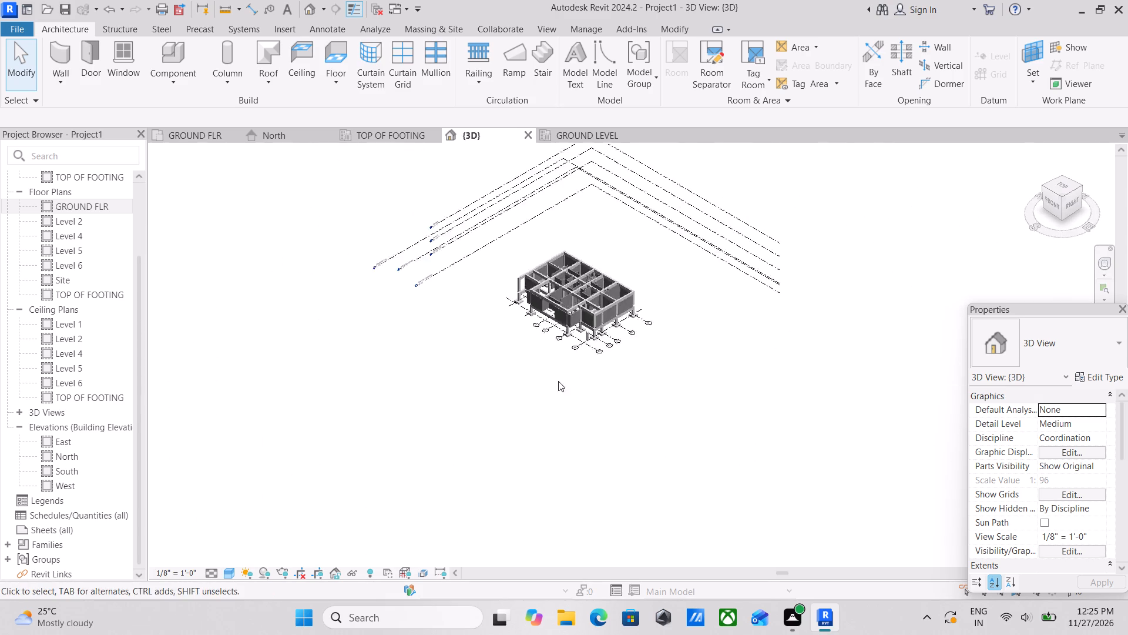
{"action": "scroll", "coordinate": [557, 382], "scroll_direction": "up", "scroll_amount": 3}
{"action": "scroll", "coordinate": [611, 451], "scroll_direction": "up", "scroll_amount": 4}
{"action": "scroll", "coordinate": [640, 509], "scroll_direction": "up", "scroll_amount": 4}
{"action": "scroll", "coordinate": [449, 363], "scroll_direction": "up", "scroll_amount": 2}
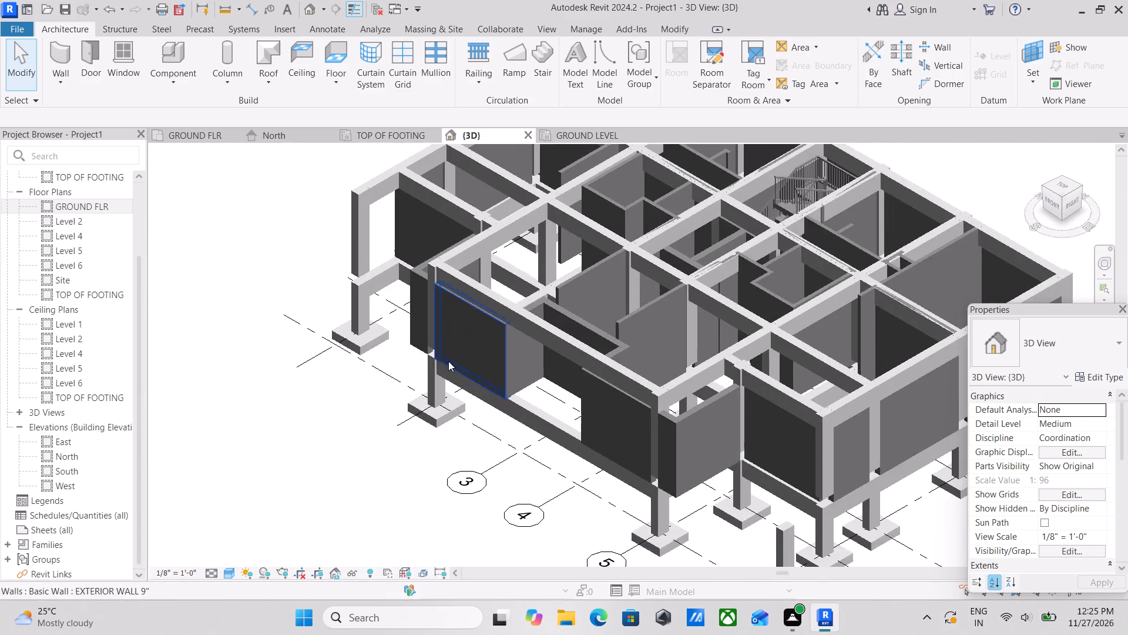
{"action": "scroll", "coordinate": [383, 320], "scroll_direction": "up", "scroll_amount": 2}
{"action": "scroll", "coordinate": [383, 320], "scroll_direction": "down", "scroll_amount": 3}
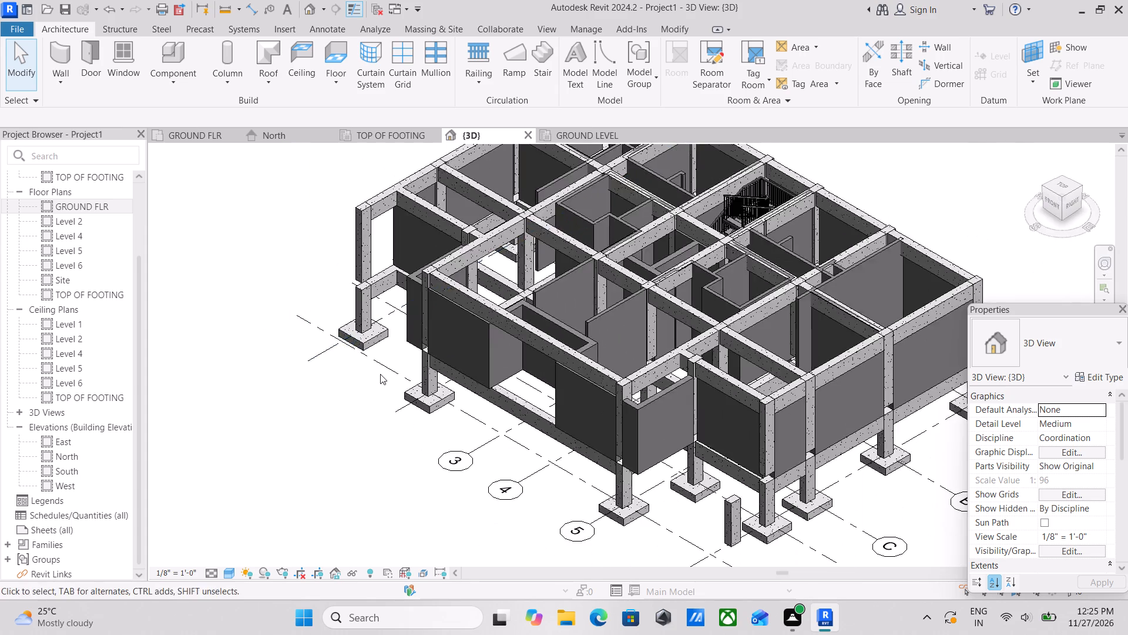
{"action": "middle_click_drag", "start_coordinate": [380, 374], "coordinate": [459, 367]}
{"action": "scroll", "coordinate": [690, 443], "scroll_direction": "up", "scroll_amount": 2}
{"action": "scroll", "coordinate": [745, 433], "scroll_direction": "down", "scroll_amount": 1}
{"action": "middle_click_drag", "start_coordinate": [679, 407], "coordinate": [529, 390]}
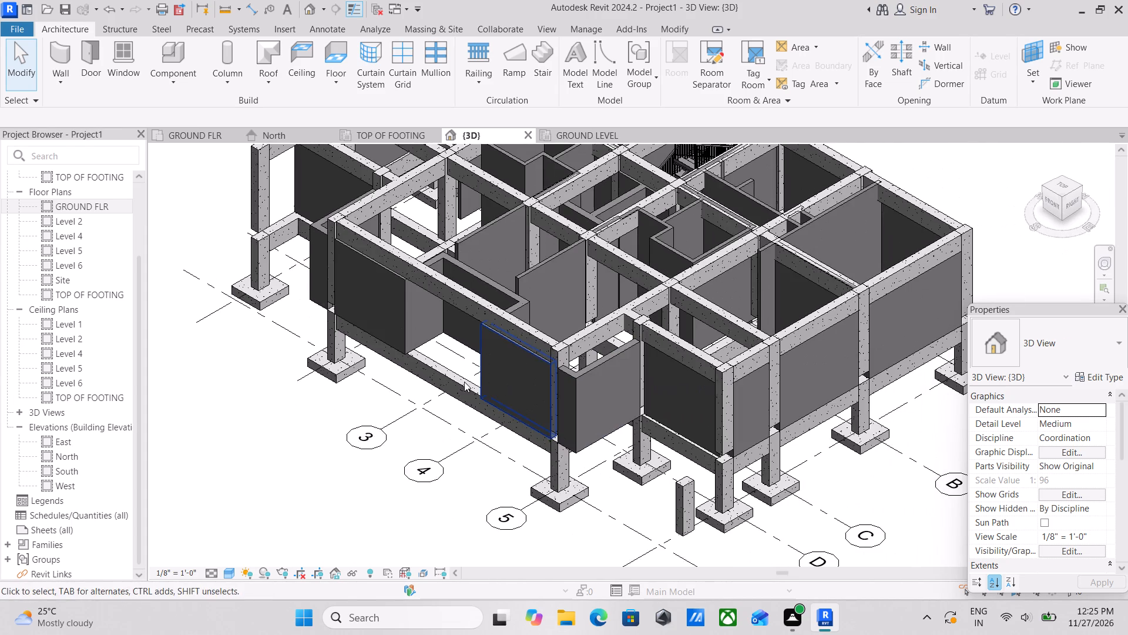
{"action": "scroll", "coordinate": [711, 389], "scroll_direction": "up", "scroll_amount": 2}
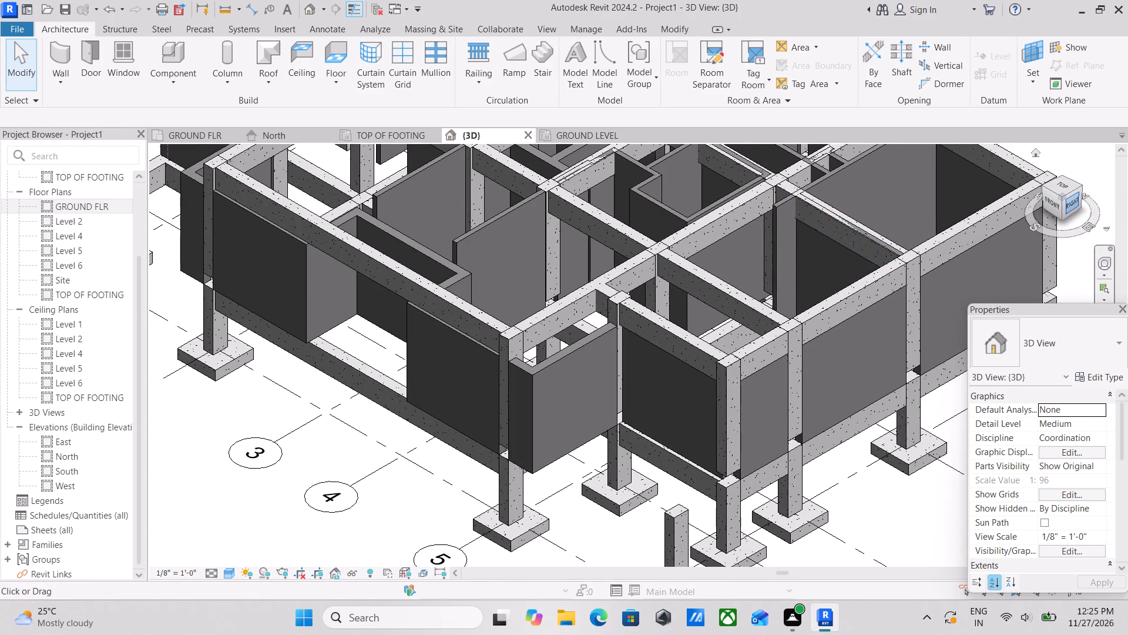
From the right-side 3D view, filter the ground-floor storey's selection to Structural Columns only and set their Base Level to GROUND LEVEL.
{"action": "left_click", "coordinate": [1071, 200]}
{"action": "scroll", "coordinate": [814, 390], "scroll_direction": "up", "scroll_amount": 5}
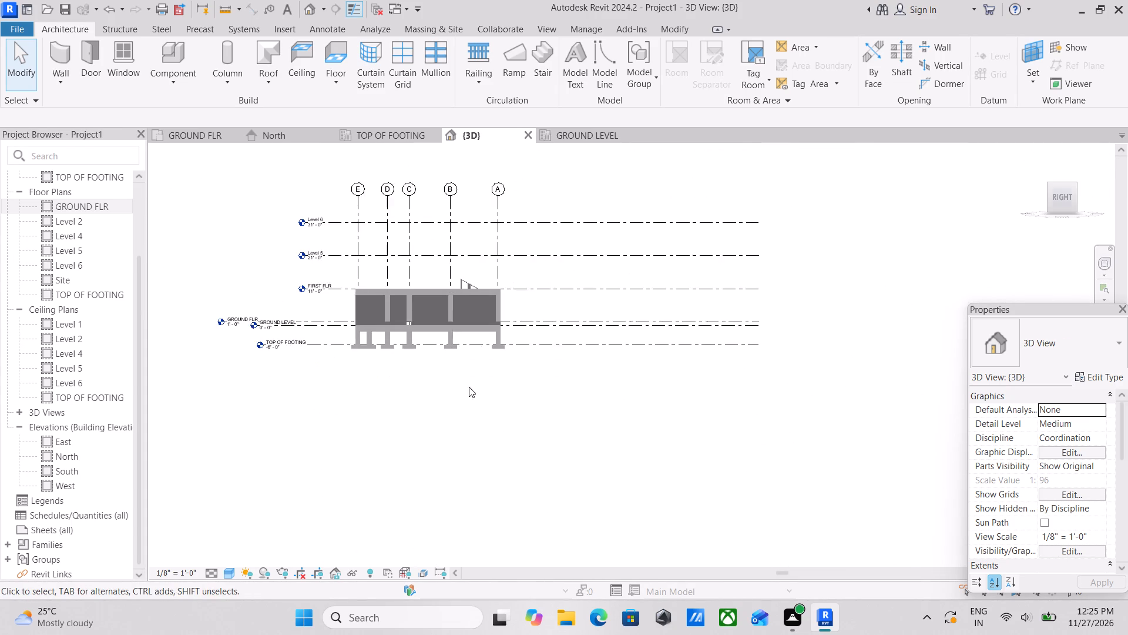
{"action": "scroll", "coordinate": [364, 340], "scroll_direction": "up", "scroll_amount": 4}
{"action": "scroll", "coordinate": [286, 273], "scroll_direction": "up", "scroll_amount": 4}
{"action": "key", "text": "Escape"}
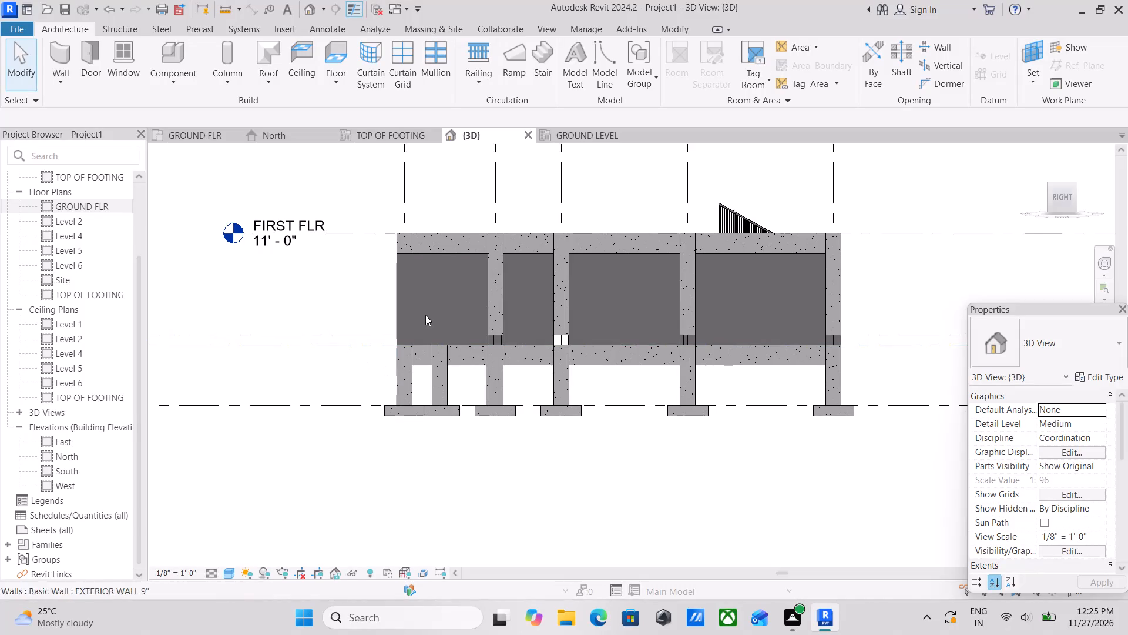
{"action": "key", "text": "Escape"}
{"action": "key", "text": "Escape"}
{"action": "key", "text": "Escape"}
{"action": "scroll", "coordinate": [463, 256], "scroll_direction": "down", "scroll_amount": 2}
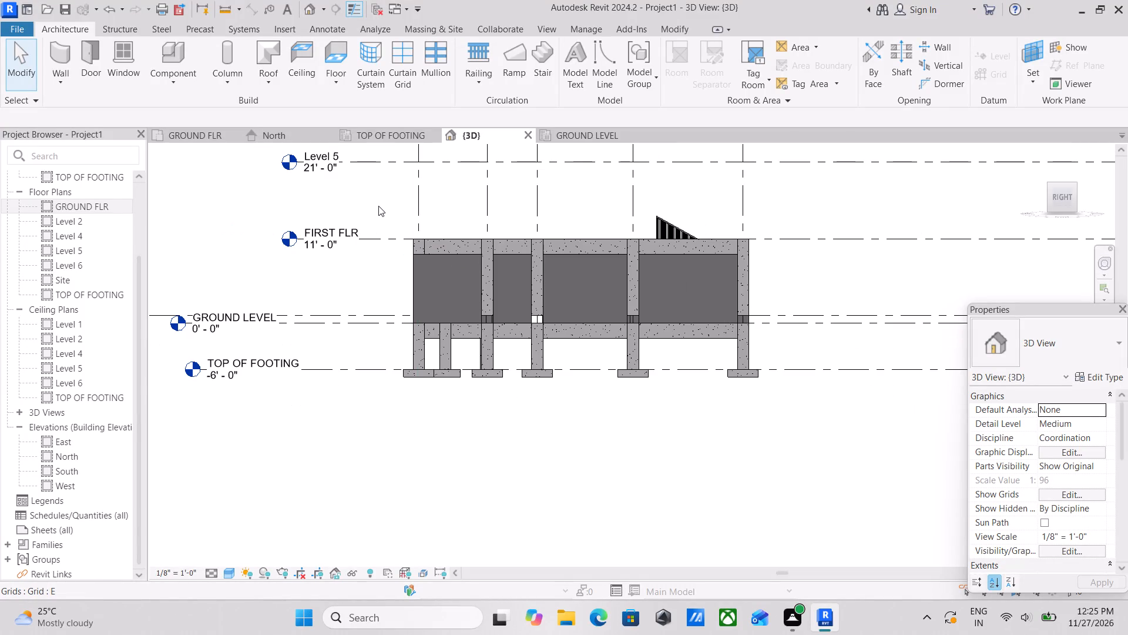
{"action": "left_click_drag", "start_coordinate": [378, 206], "coordinate": [621, 295]}
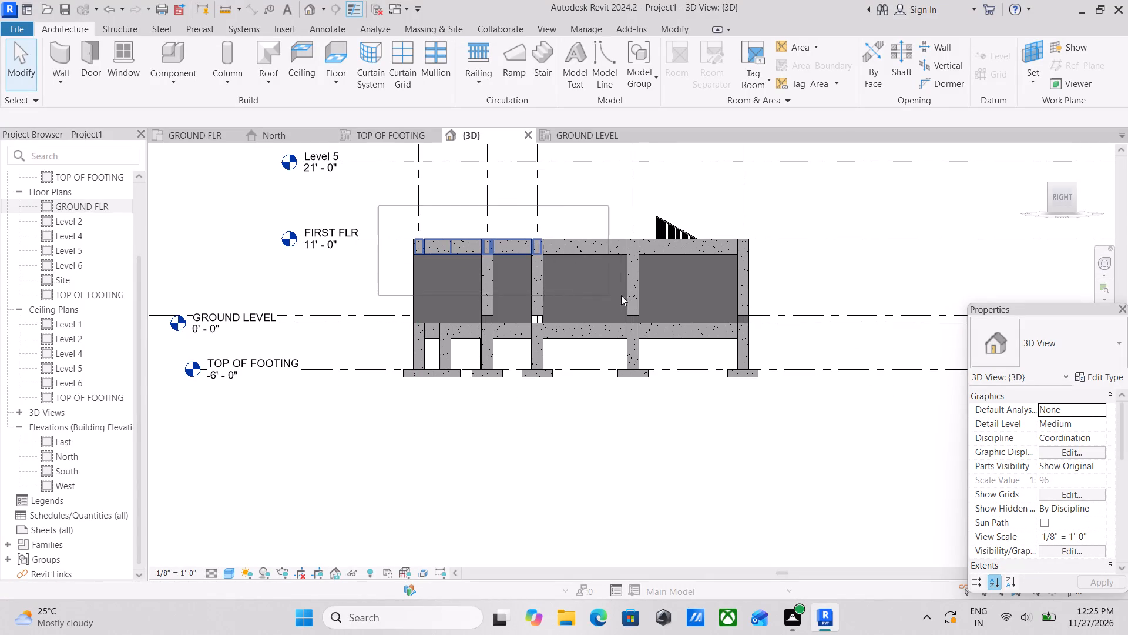
{"action": "left_click_drag", "start_coordinate": [621, 295], "coordinate": [763, 318]}
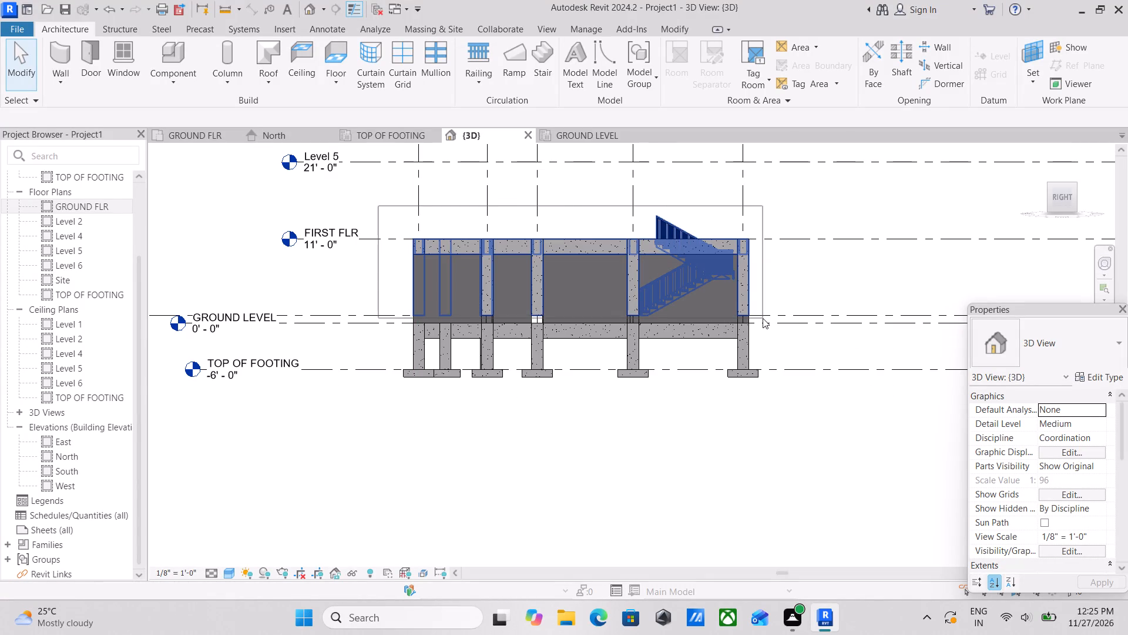
{"action": "left_click_drag", "start_coordinate": [763, 318], "coordinate": [771, 320]}
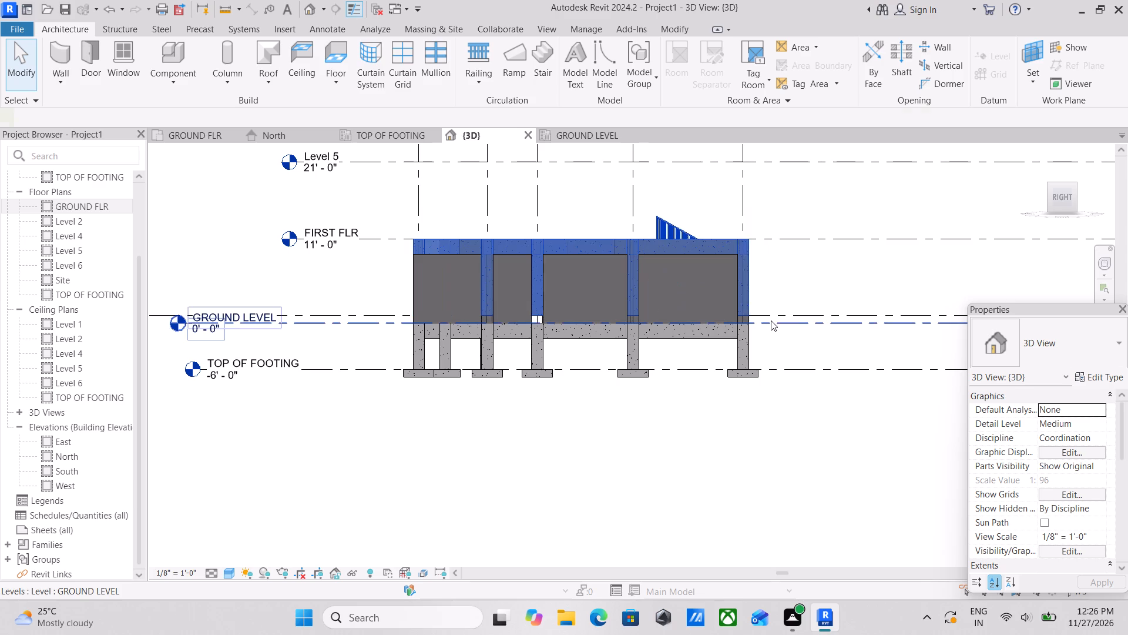
{"action": "middle_click_drag", "start_coordinate": [206, 241], "coordinate": [320, 294]}
{"action": "scroll", "coordinate": [630, 358], "scroll_direction": "up", "scroll_amount": 1}
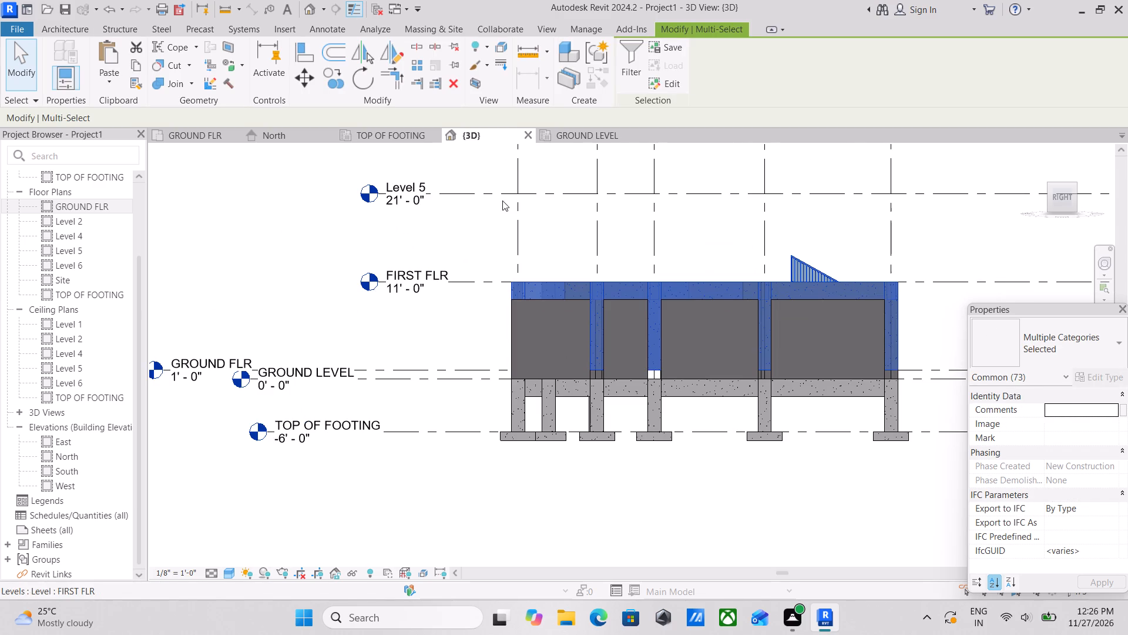
{"action": "left_click", "coordinate": [620, 67]}
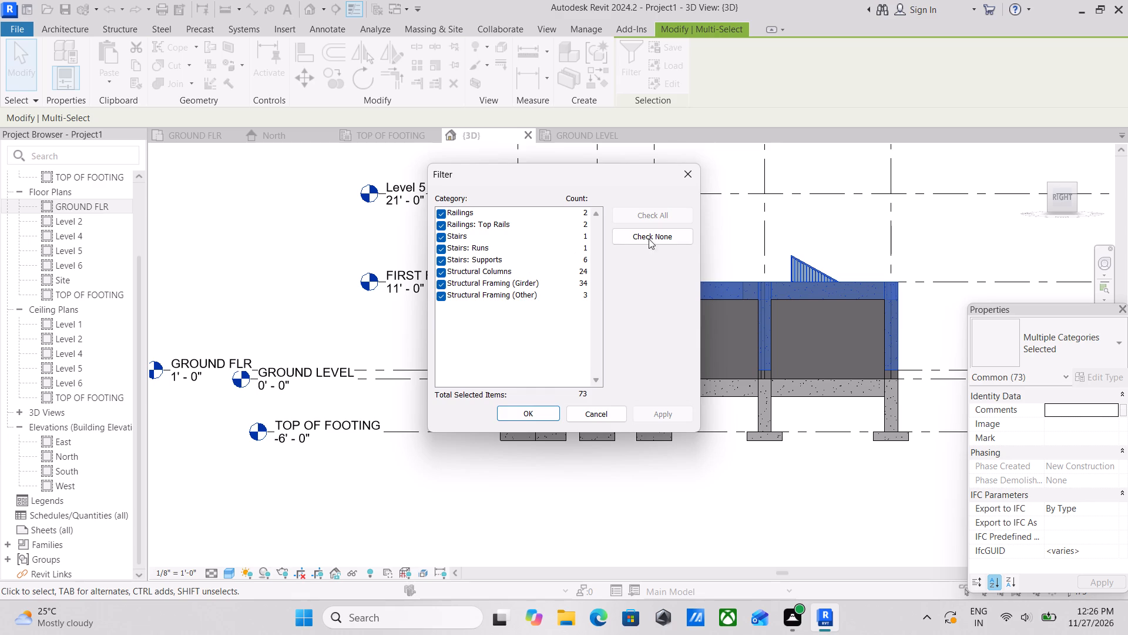
{"action": "left_click", "coordinate": [672, 233]}
{"action": "left_click", "coordinate": [437, 268]}
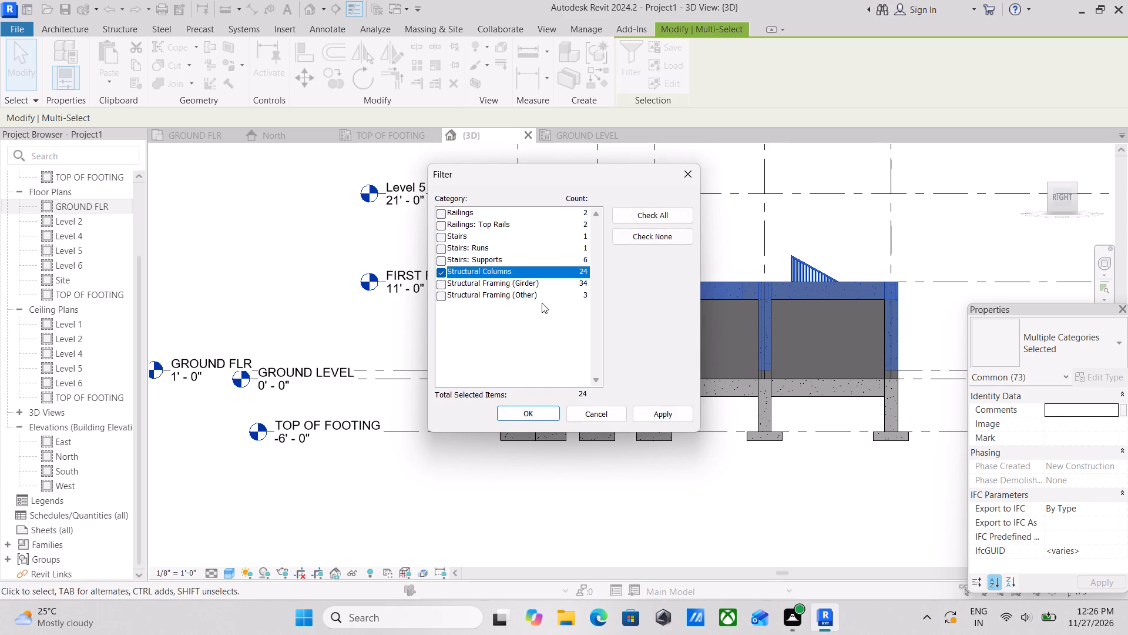
{"action": "left_click", "coordinate": [673, 416]}
{"action": "left_click", "coordinate": [521, 417]}
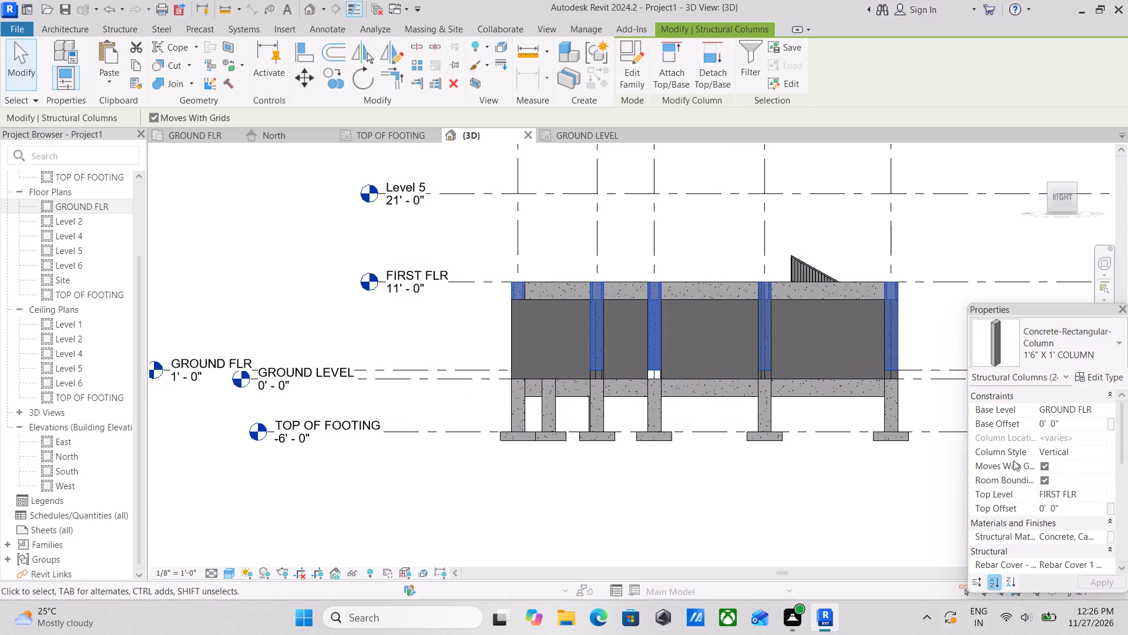
{"action": "scroll", "coordinate": [1076, 450], "scroll_direction": "down", "scroll_amount": 1}
{"action": "scroll", "coordinate": [1076, 450], "scroll_direction": "up", "scroll_amount": 2}
{"action": "scroll", "coordinate": [1076, 450], "scroll_direction": "down", "scroll_amount": 2}
{"action": "scroll", "coordinate": [1076, 450], "scroll_direction": "up", "scroll_amount": 2}
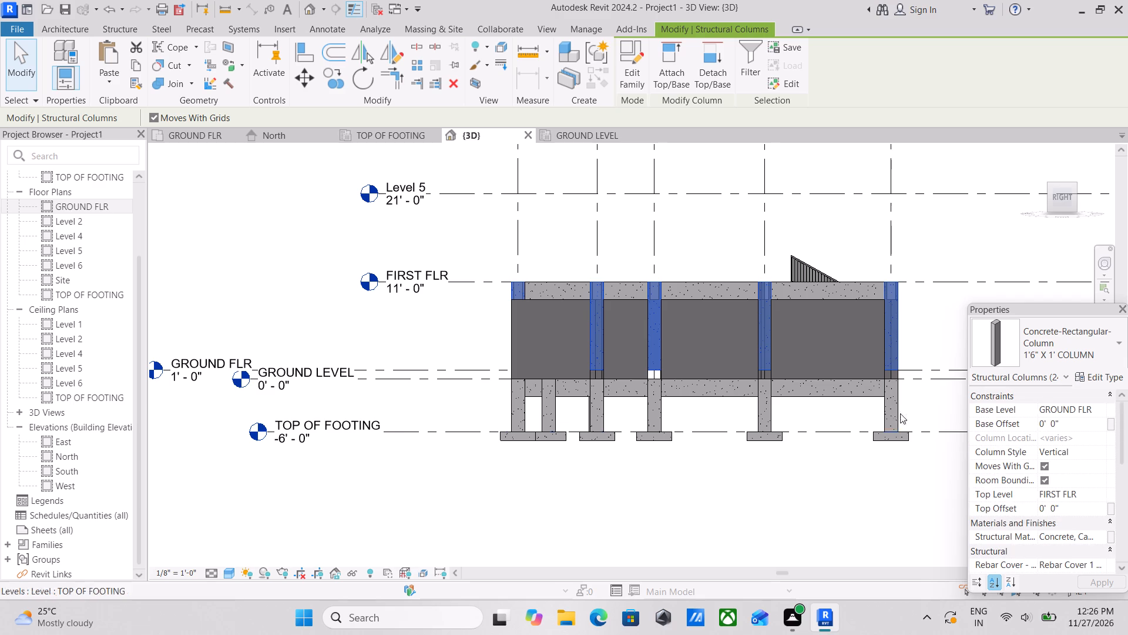
{"action": "scroll", "coordinate": [778, 380], "scroll_direction": "up", "scroll_amount": 2}
{"action": "scroll", "coordinate": [790, 377], "scroll_direction": "down", "scroll_amount": 1}
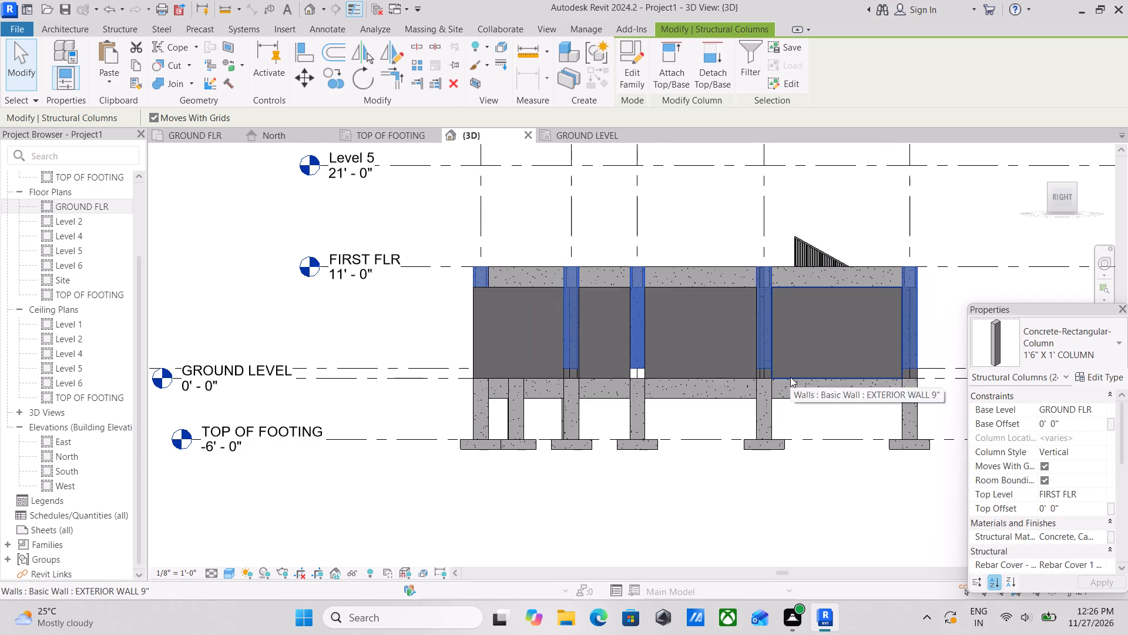
{"action": "middle_click_drag", "start_coordinate": [799, 414], "coordinate": [799, 429]}
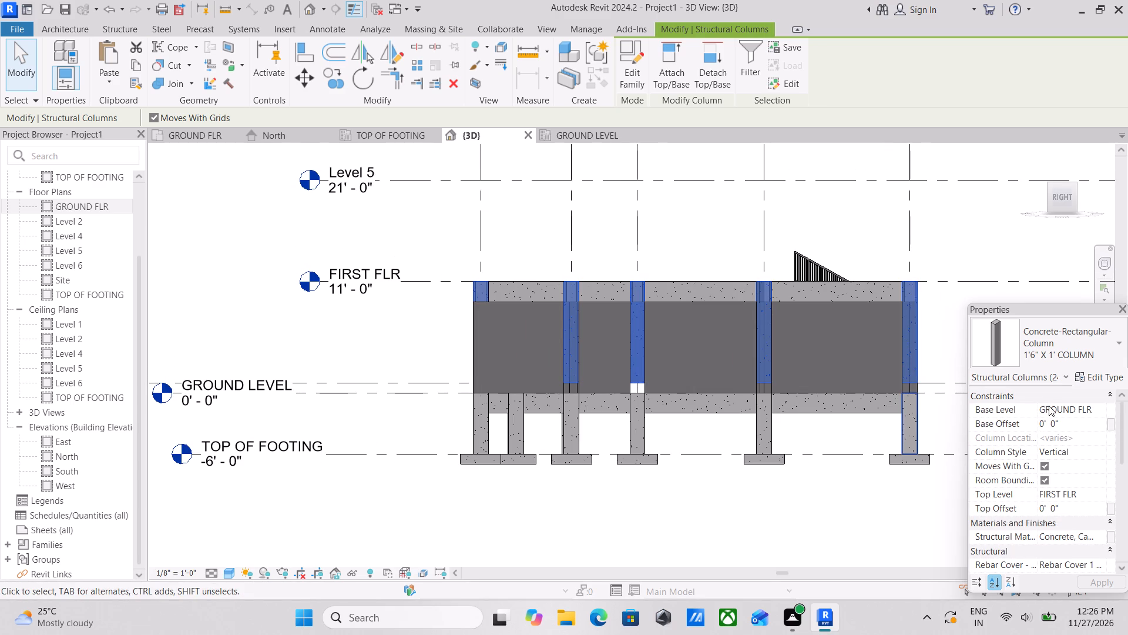
{"action": "left_click", "coordinate": [1099, 410]}
{"action": "left_click", "coordinate": [1097, 429]}
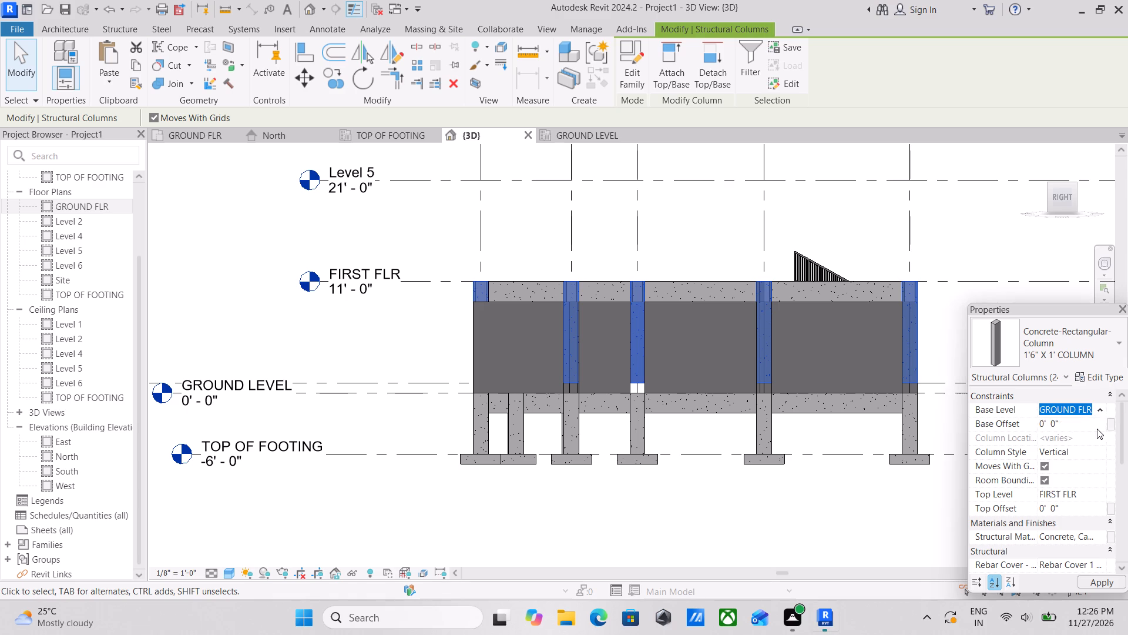
{"action": "left_click", "coordinate": [1096, 410]}
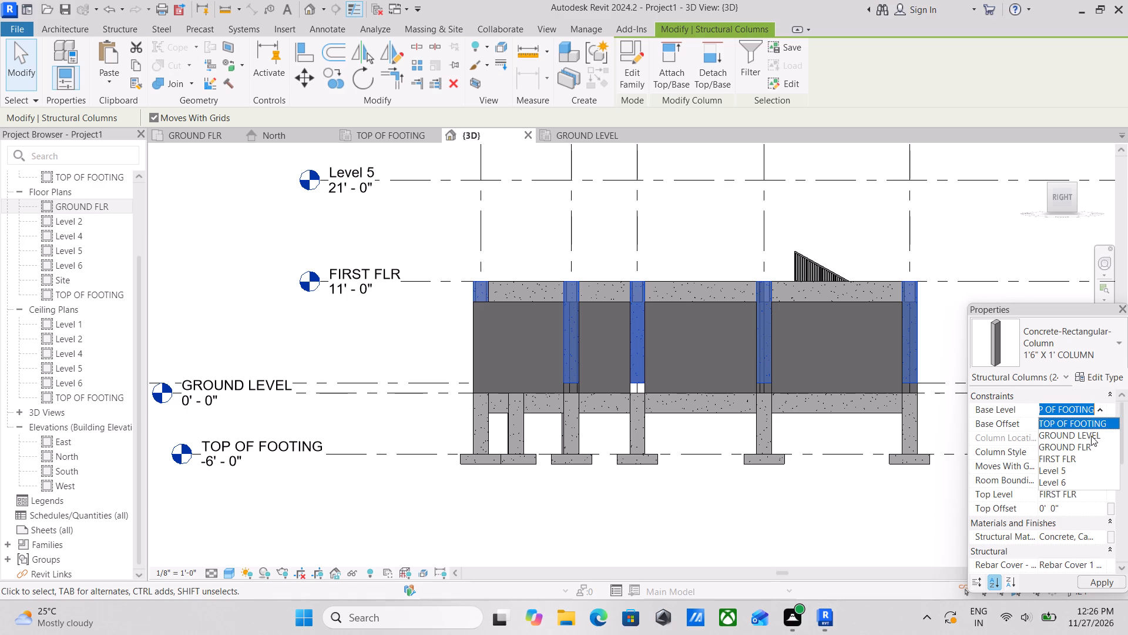
{"action": "left_click", "coordinate": [1091, 436]}
{"action": "scroll", "coordinate": [694, 400], "scroll_direction": "up", "scroll_amount": 3}
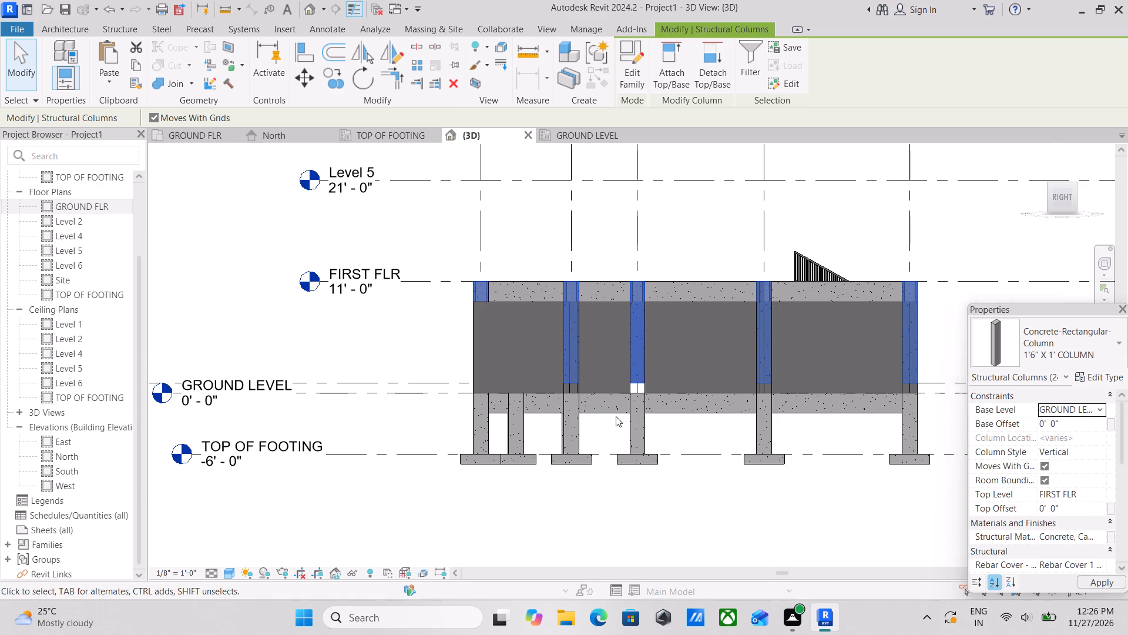
{"action": "scroll", "coordinate": [613, 360], "scroll_direction": "up", "scroll_amount": 3}
{"action": "scroll", "coordinate": [622, 359], "scroll_direction": "down", "scroll_amount": 6}
{"action": "middle_click_drag", "start_coordinate": [622, 359], "coordinate": [627, 429]}
{"action": "key", "text": "Escape"}
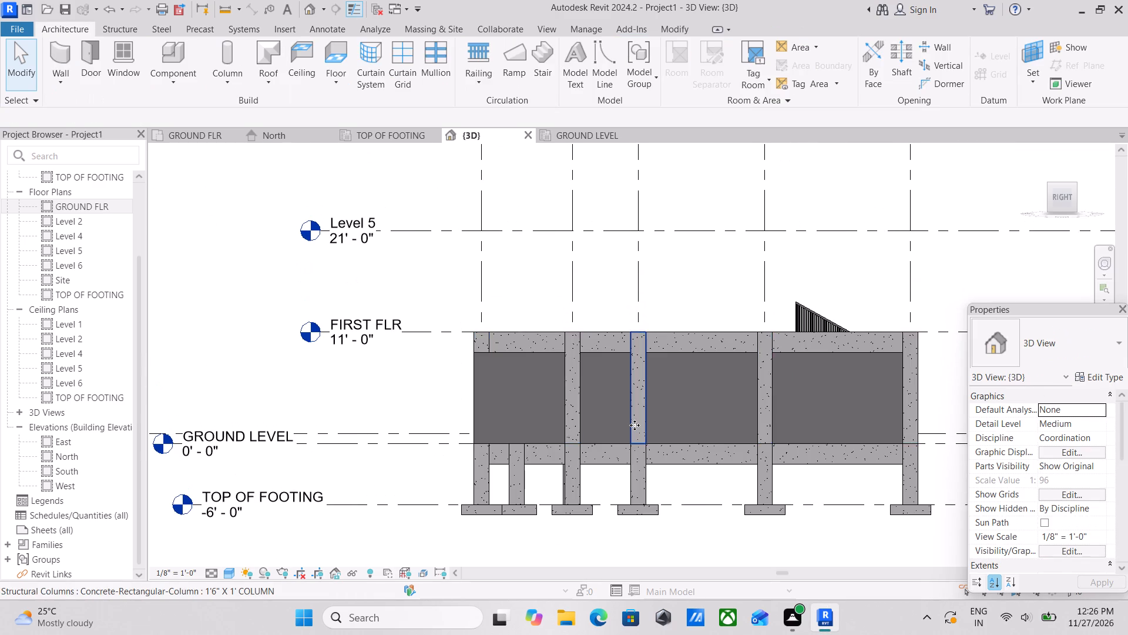
{"action": "scroll", "coordinate": [634, 425], "scroll_direction": "down", "scroll_amount": 2}
{"action": "middle_click_drag", "start_coordinate": [634, 425], "coordinate": [674, 455]}
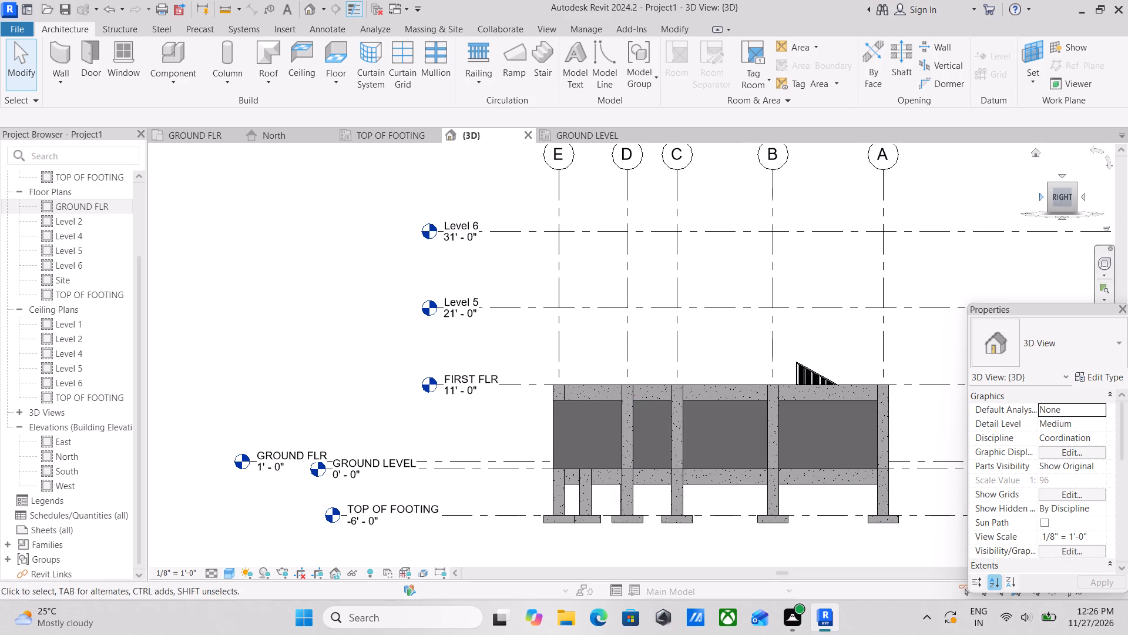
Examine the ground-floor walls, columns and beams from an isometric angle in the 3D view.
{"action": "left_click", "coordinate": [1048, 184]}
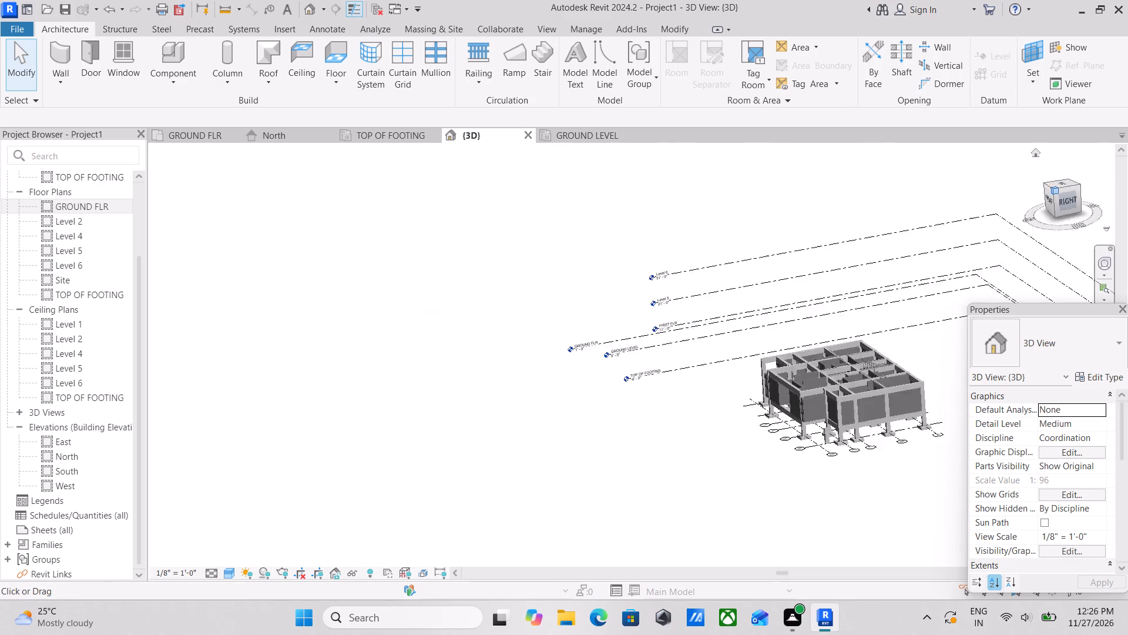
{"action": "scroll", "coordinate": [775, 403], "scroll_direction": "up", "scroll_amount": 4}
{"action": "scroll", "coordinate": [593, 447], "scroll_direction": "up", "scroll_amount": 3}
{"action": "scroll", "coordinate": [638, 494], "scroll_direction": "up", "scroll_amount": 7}
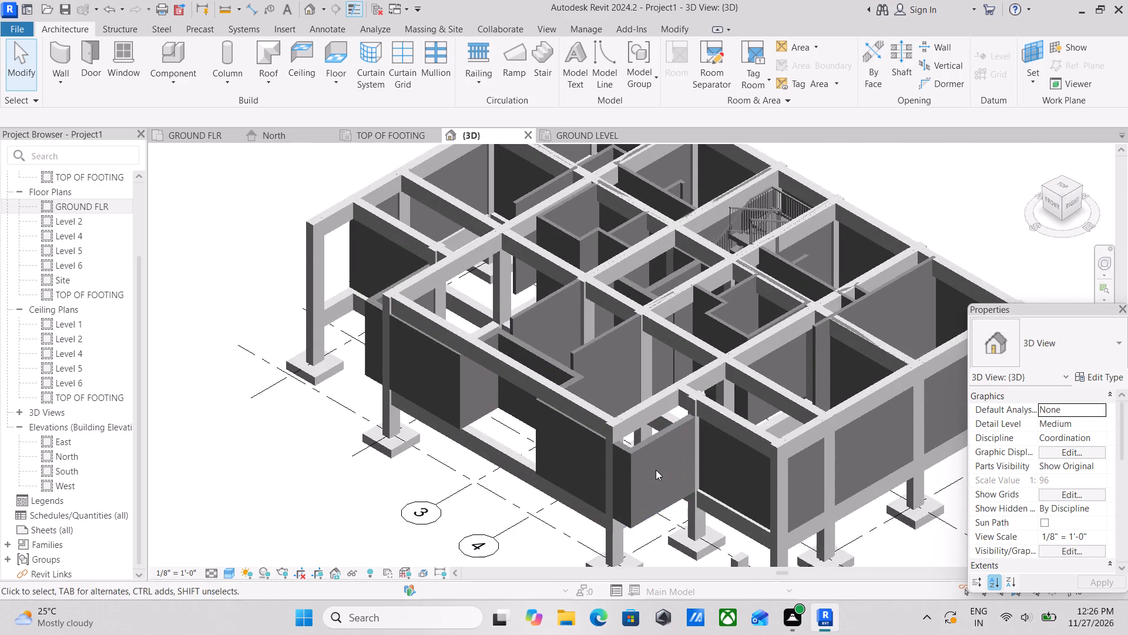
{"action": "scroll", "coordinate": [800, 420], "scroll_direction": "up", "scroll_amount": 3}
{"action": "scroll", "coordinate": [824, 453], "scroll_direction": "down", "scroll_amount": 3}
{"action": "middle_click_drag", "start_coordinate": [751, 429], "coordinate": [794, 473]}
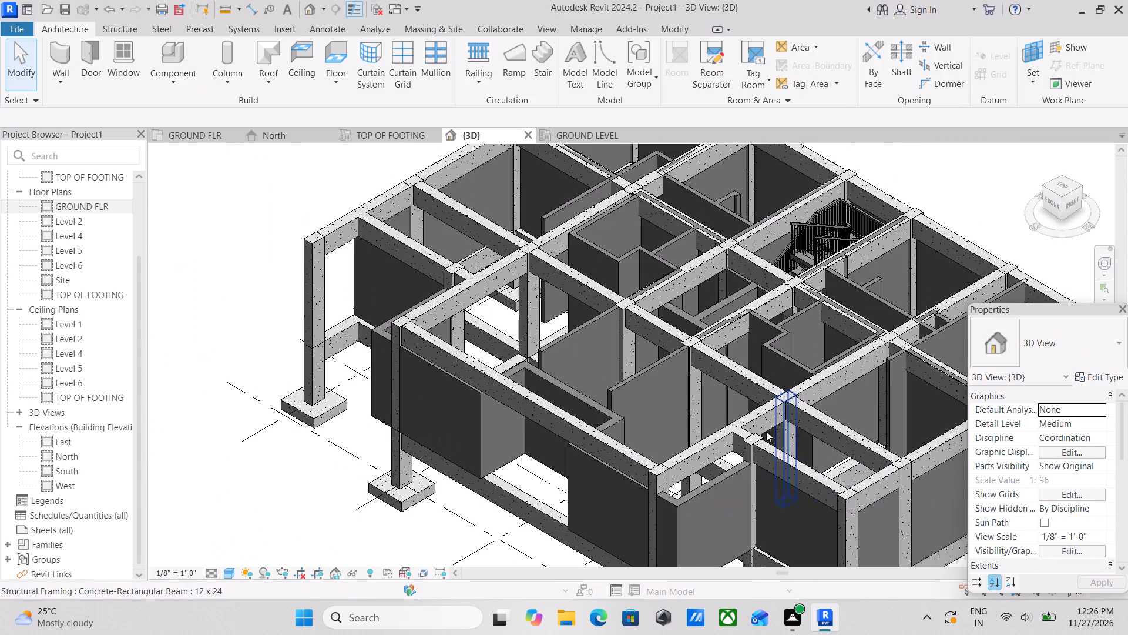
In the GROUND FLR plan, check the modelled walls against the reference image from the front entrance back to the rear stair.
{"action": "left_click", "coordinate": [176, 133]}
{"action": "scroll", "coordinate": [723, 350], "scroll_direction": "up", "scroll_amount": 1}
{"action": "scroll", "coordinate": [553, 305], "scroll_direction": "up", "scroll_amount": 1}
{"action": "middle_click_drag", "start_coordinate": [556, 301], "coordinate": [558, 316]}
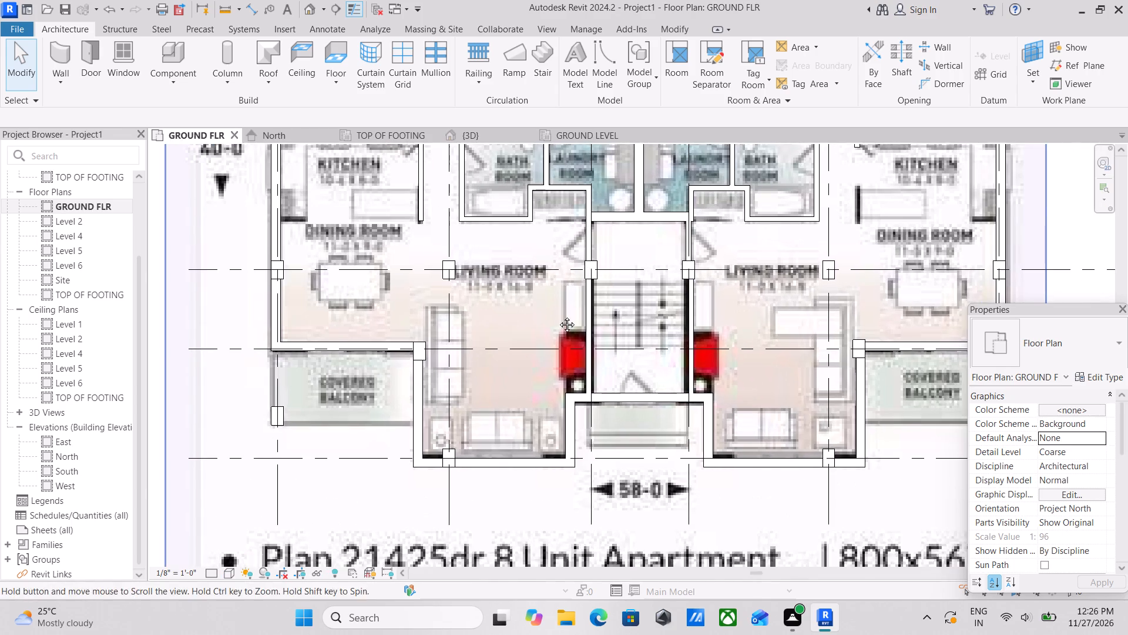
{"action": "middle_click_drag", "start_coordinate": [558, 316], "coordinate": [559, 322]}
{"action": "scroll", "coordinate": [652, 413], "scroll_direction": "up", "scroll_amount": 1}
{"action": "middle_click_drag", "start_coordinate": [649, 419], "coordinate": [658, 464]}
{"action": "middle_click_drag", "start_coordinate": [701, 373], "coordinate": [704, 432]}
{"action": "middle_click_drag", "start_coordinate": [724, 361], "coordinate": [727, 452]}
{"action": "middle_click_drag", "start_coordinate": [733, 377], "coordinate": [748, 443]}
{"action": "middle_click_drag", "start_coordinate": [649, 363], "coordinate": [679, 468]}
{"action": "middle_click_drag", "start_coordinate": [652, 363], "coordinate": [670, 439]}
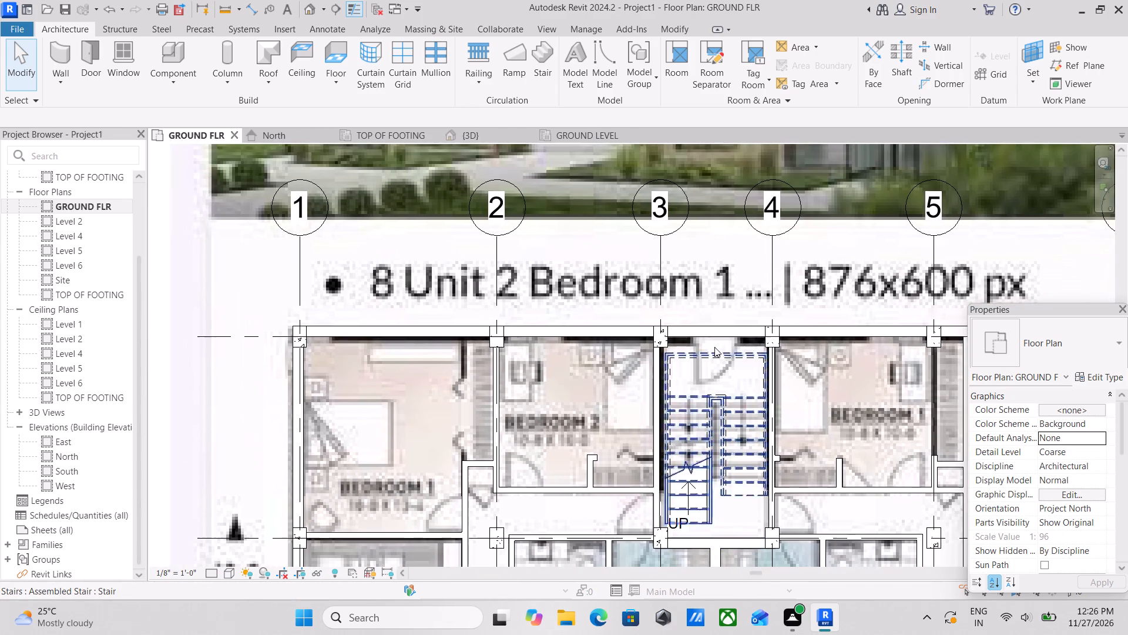
{"action": "scroll", "coordinate": [715, 346], "scroll_direction": "up", "scroll_amount": 1}
{"action": "scroll", "coordinate": [716, 345], "scroll_direction": "down", "scroll_amount": 2}
Check the grid 1 side apartment's walls against the reference plan, from Bedroom 1 through the kitchen and dining room to the covered balcony.
{"action": "middle_click_drag", "start_coordinate": [470, 369], "coordinate": [629, 299]}
{"action": "scroll", "coordinate": [664, 337], "scroll_direction": "up", "scroll_amount": 2}
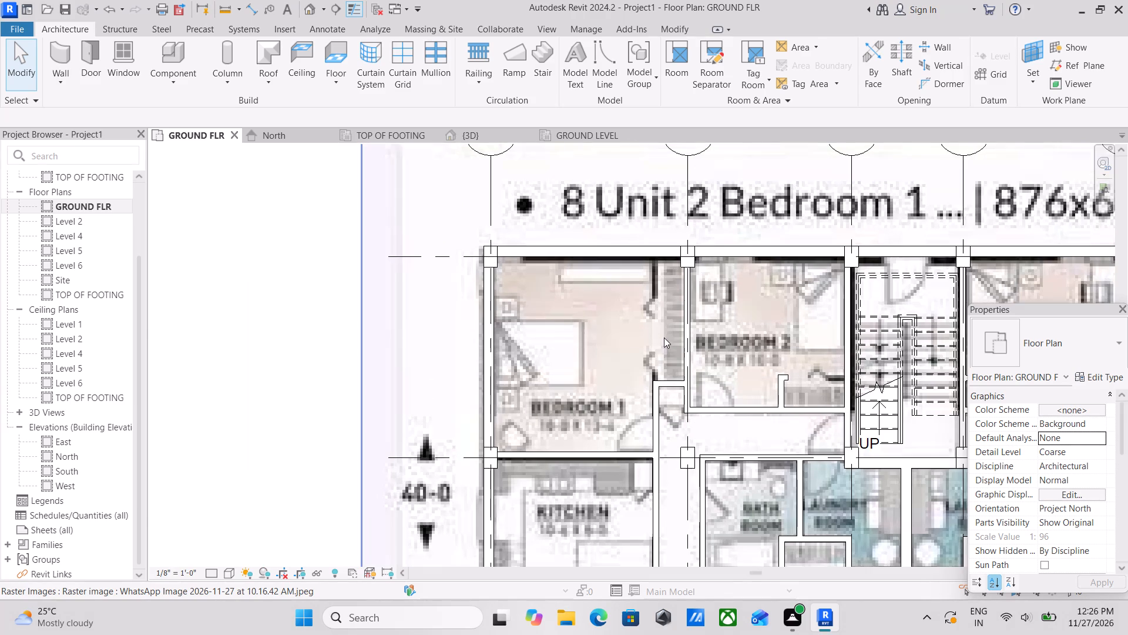
{"action": "scroll", "coordinate": [657, 357], "scroll_direction": "down", "scroll_amount": 1}
{"action": "middle_click_drag", "start_coordinate": [657, 357], "coordinate": [666, 305]}
{"action": "middle_click_drag", "start_coordinate": [662, 400], "coordinate": [623, 323]}
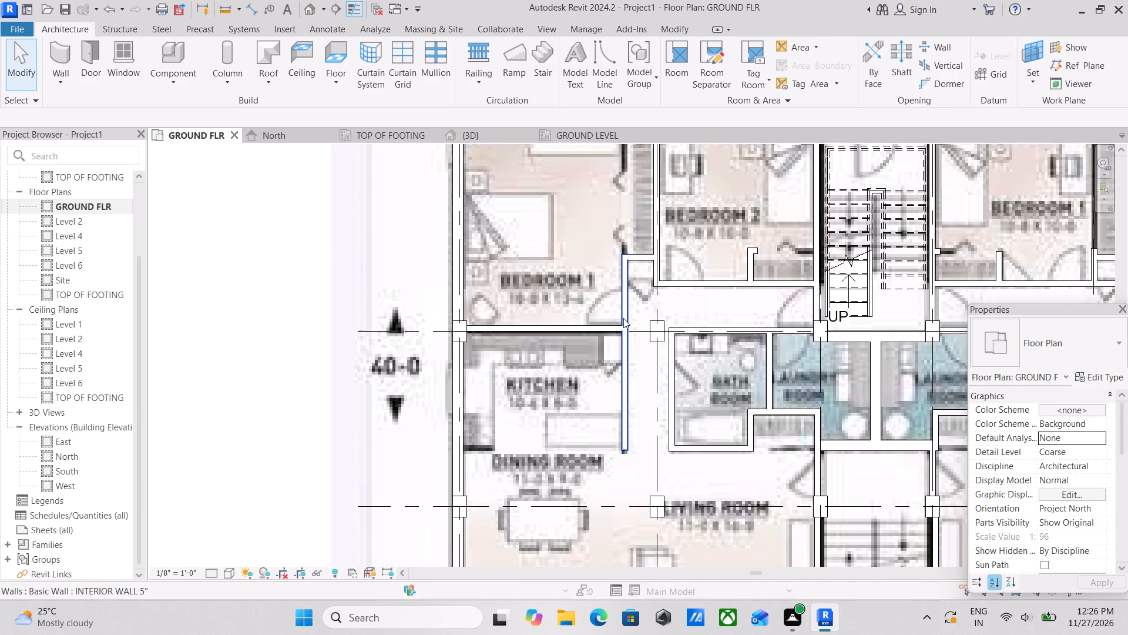
{"action": "middle_click_drag", "start_coordinate": [623, 453], "coordinate": [639, 400]}
{"action": "middle_click_drag", "start_coordinate": [599, 484], "coordinate": [611, 380]}
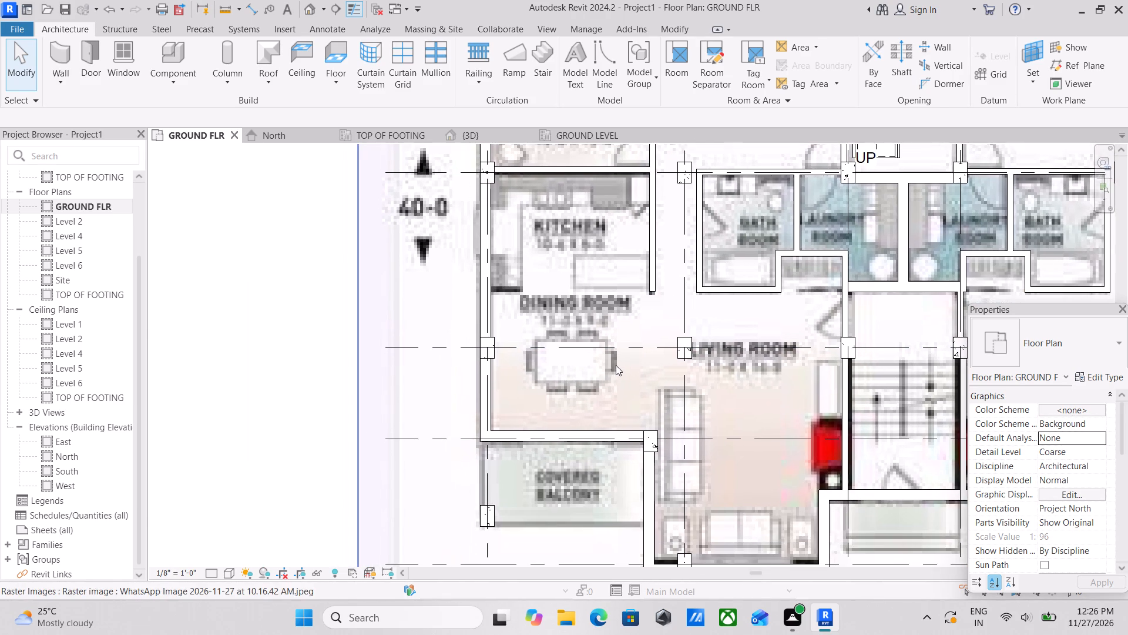
{"action": "middle_click_drag", "start_coordinate": [647, 472], "coordinate": [632, 366]}
{"action": "middle_click_drag", "start_coordinate": [649, 413], "coordinate": [538, 408]}
{"action": "scroll", "coordinate": [538, 408], "scroll_direction": "down", "scroll_amount": 1}
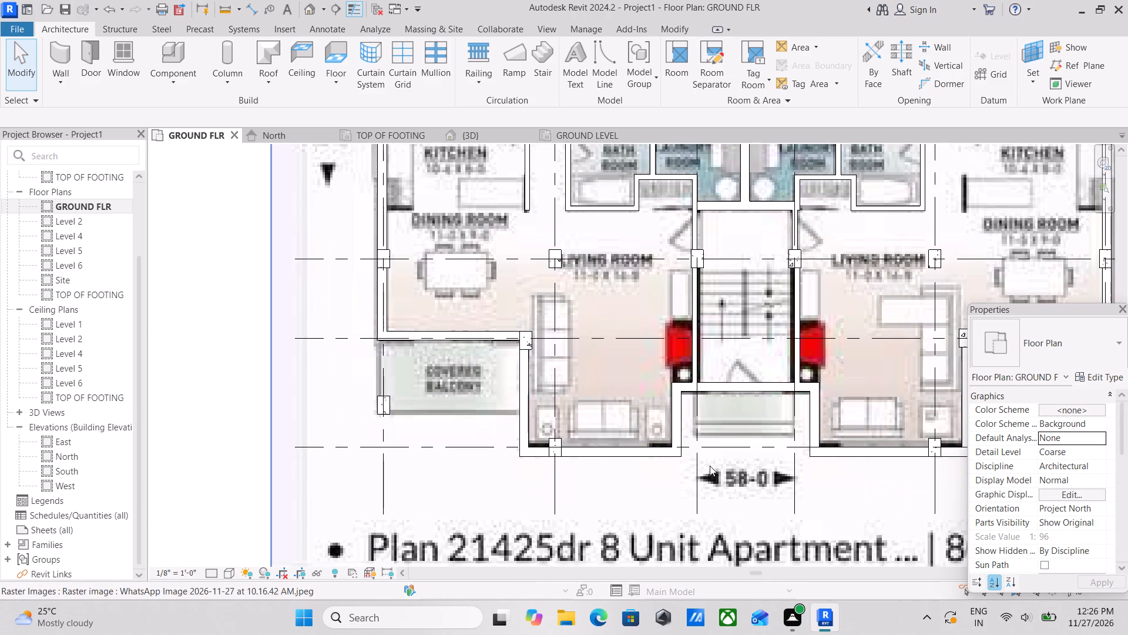
Check the central entrance stair, living room, bath and laundry walls between the two front apartments against the reference plan.
{"action": "middle_click_drag", "start_coordinate": [676, 450], "coordinate": [536, 474]}
{"action": "scroll", "coordinate": [674, 357], "scroll_direction": "up", "scroll_amount": 2}
{"action": "middle_click_drag", "start_coordinate": [675, 357], "coordinate": [664, 412]}
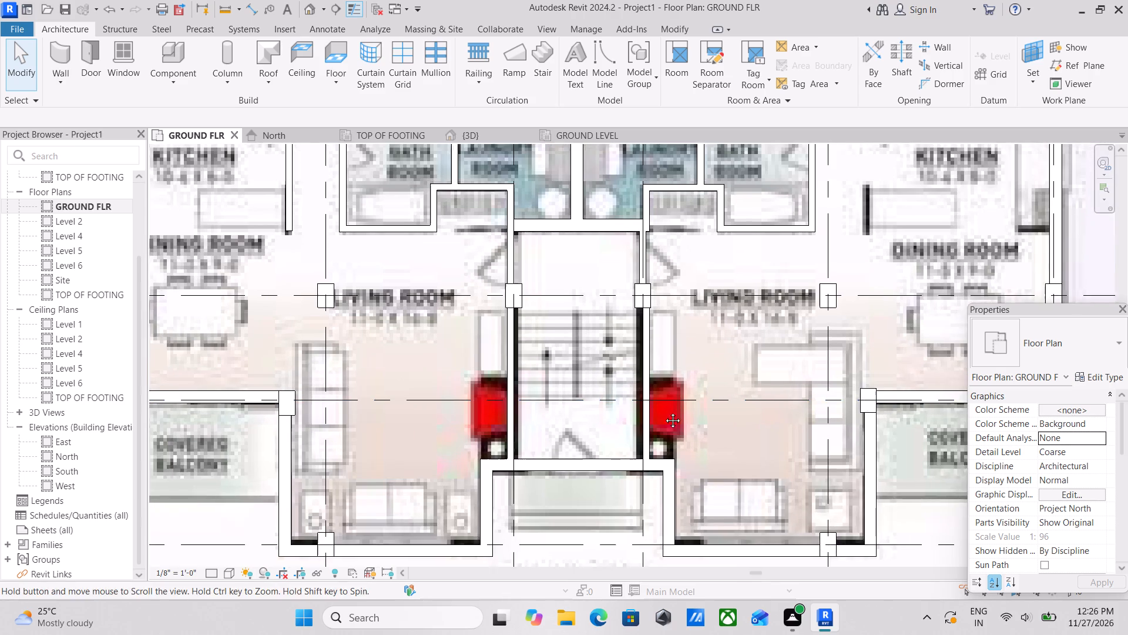
{"action": "middle_click_drag", "start_coordinate": [664, 412], "coordinate": [660, 431]}
{"action": "middle_click_drag", "start_coordinate": [666, 389], "coordinate": [670, 456]}
{"action": "scroll", "coordinate": [670, 456], "scroll_direction": "down", "scroll_amount": 2}
{"action": "scroll", "coordinate": [606, 485], "scroll_direction": "up", "scroll_amount": 2}
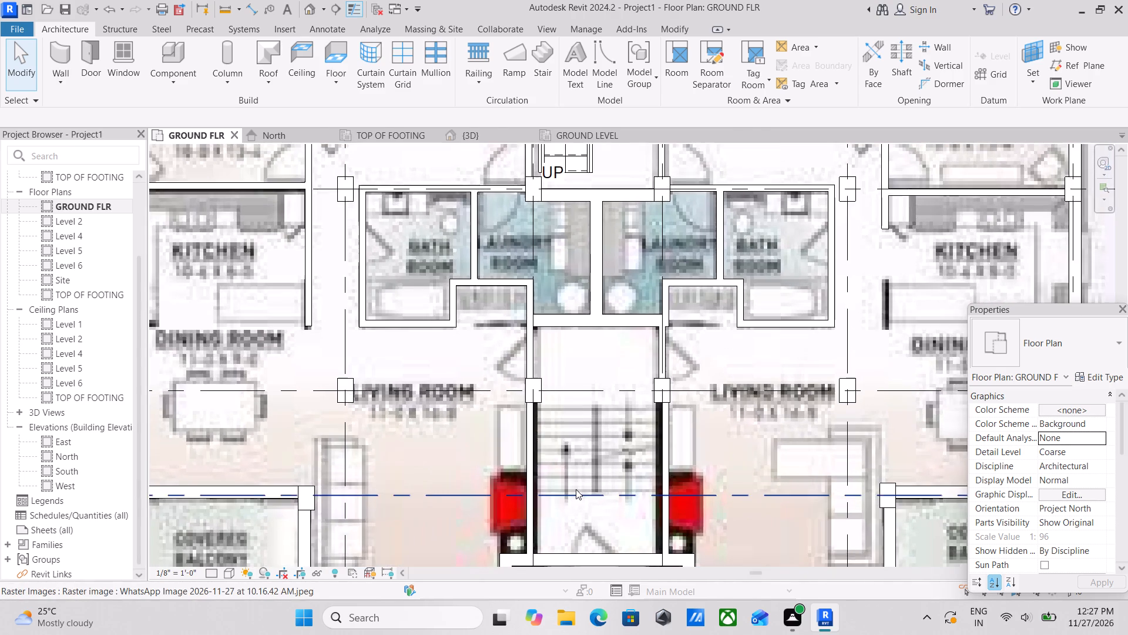
{"action": "scroll", "coordinate": [575, 489], "scroll_direction": "down", "scroll_amount": 2}
{"action": "middle_click", "coordinate": [575, 489]}
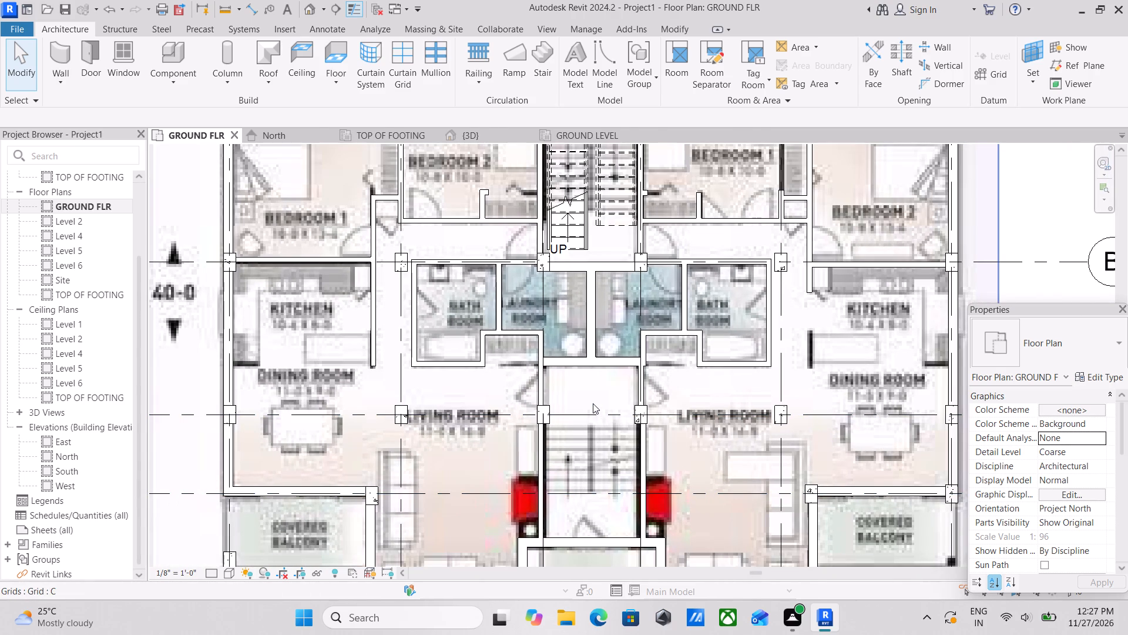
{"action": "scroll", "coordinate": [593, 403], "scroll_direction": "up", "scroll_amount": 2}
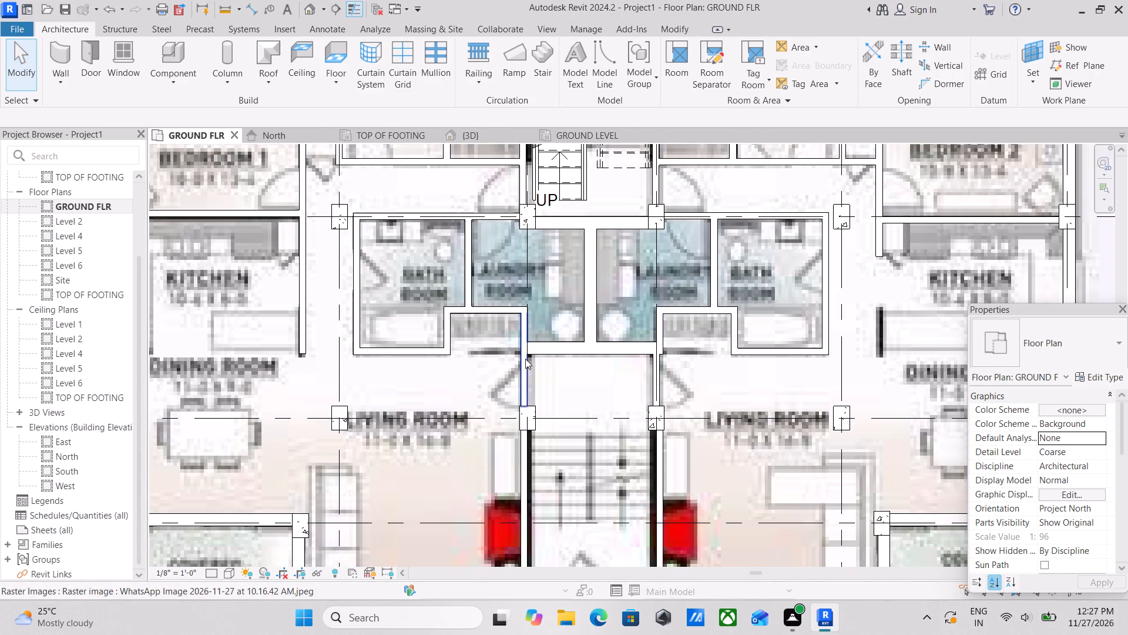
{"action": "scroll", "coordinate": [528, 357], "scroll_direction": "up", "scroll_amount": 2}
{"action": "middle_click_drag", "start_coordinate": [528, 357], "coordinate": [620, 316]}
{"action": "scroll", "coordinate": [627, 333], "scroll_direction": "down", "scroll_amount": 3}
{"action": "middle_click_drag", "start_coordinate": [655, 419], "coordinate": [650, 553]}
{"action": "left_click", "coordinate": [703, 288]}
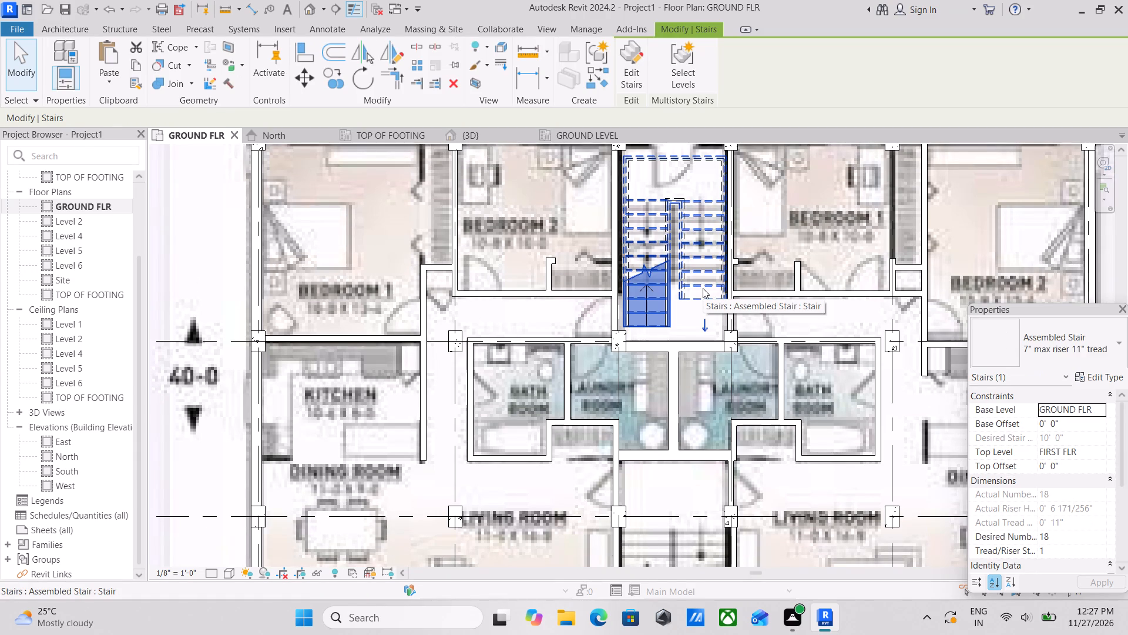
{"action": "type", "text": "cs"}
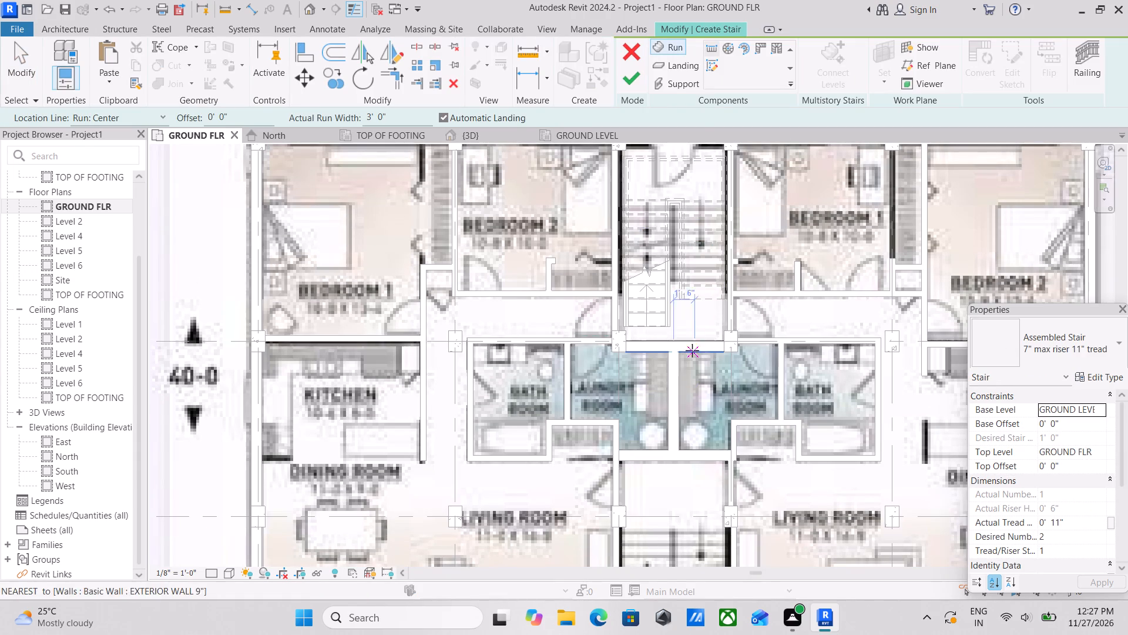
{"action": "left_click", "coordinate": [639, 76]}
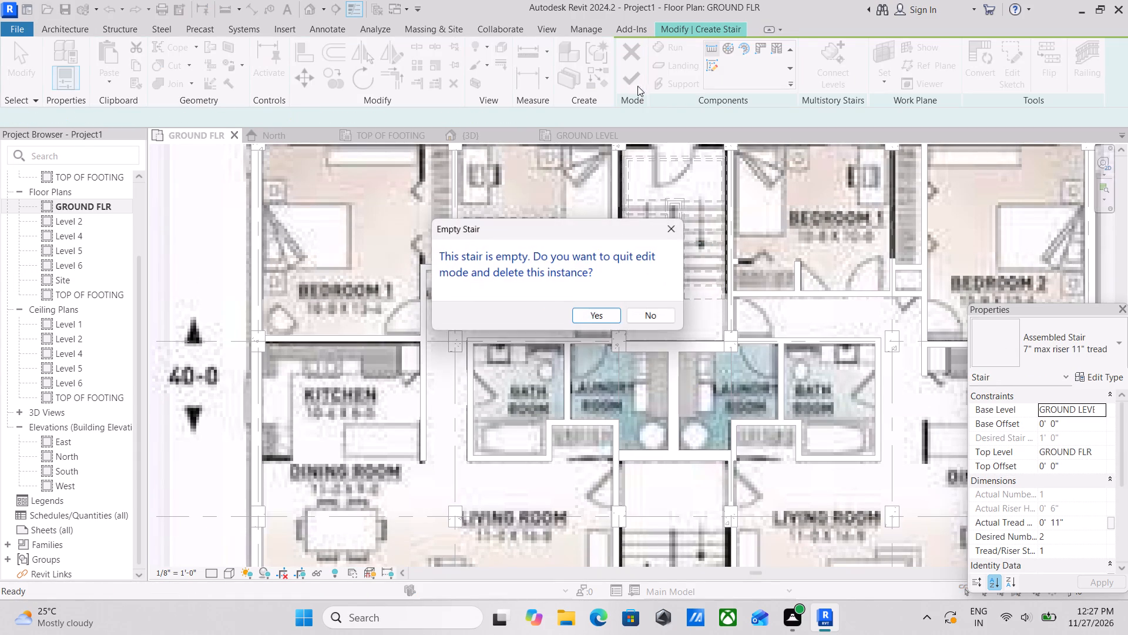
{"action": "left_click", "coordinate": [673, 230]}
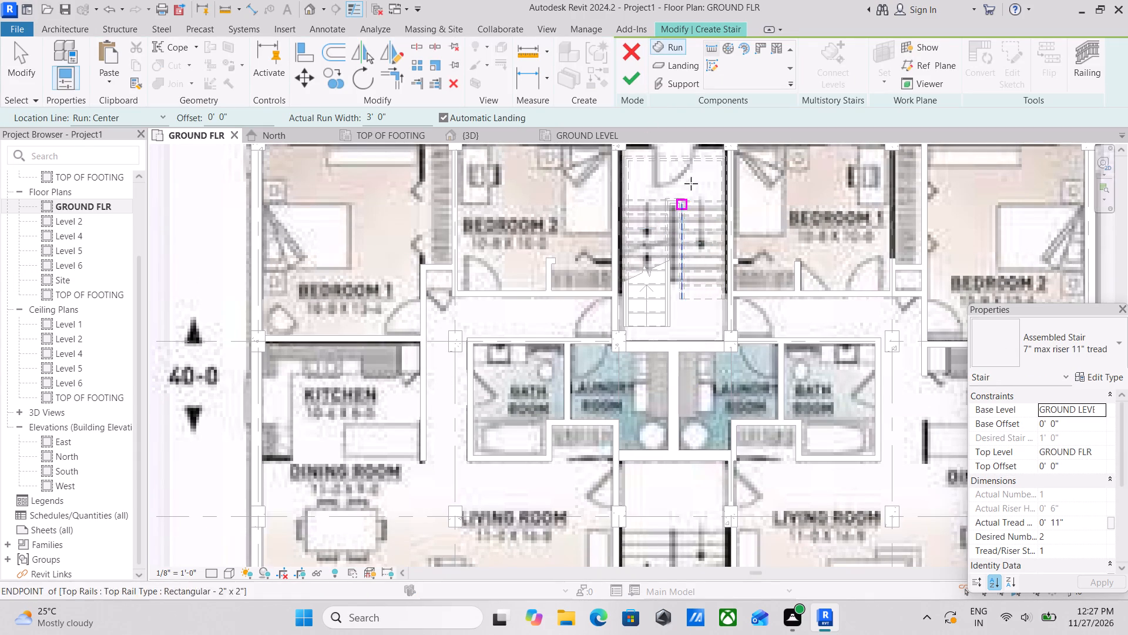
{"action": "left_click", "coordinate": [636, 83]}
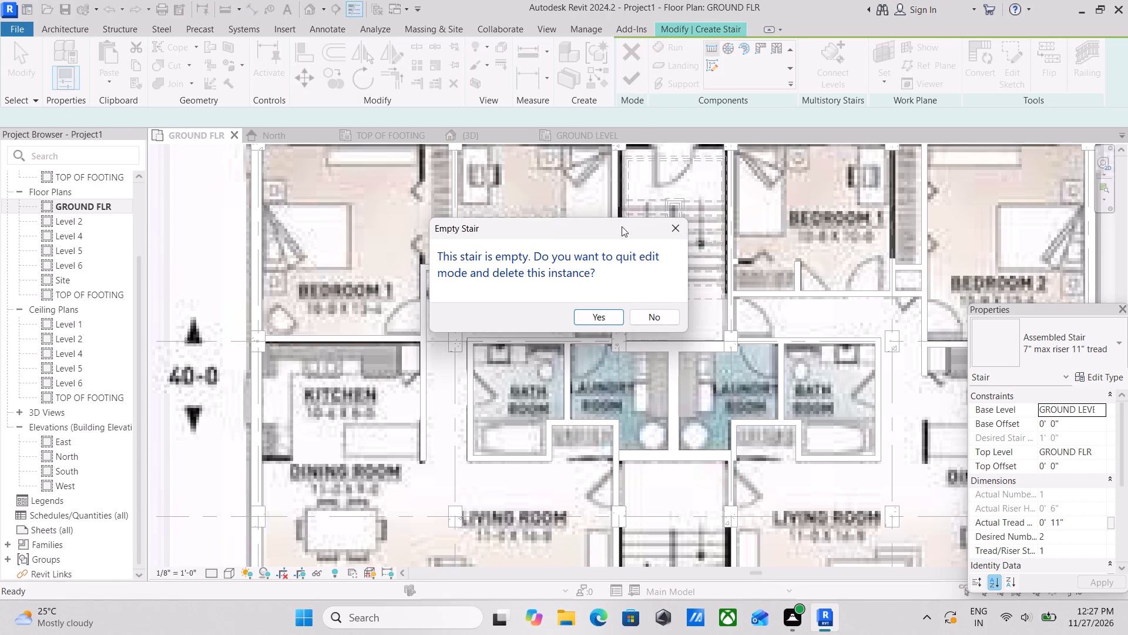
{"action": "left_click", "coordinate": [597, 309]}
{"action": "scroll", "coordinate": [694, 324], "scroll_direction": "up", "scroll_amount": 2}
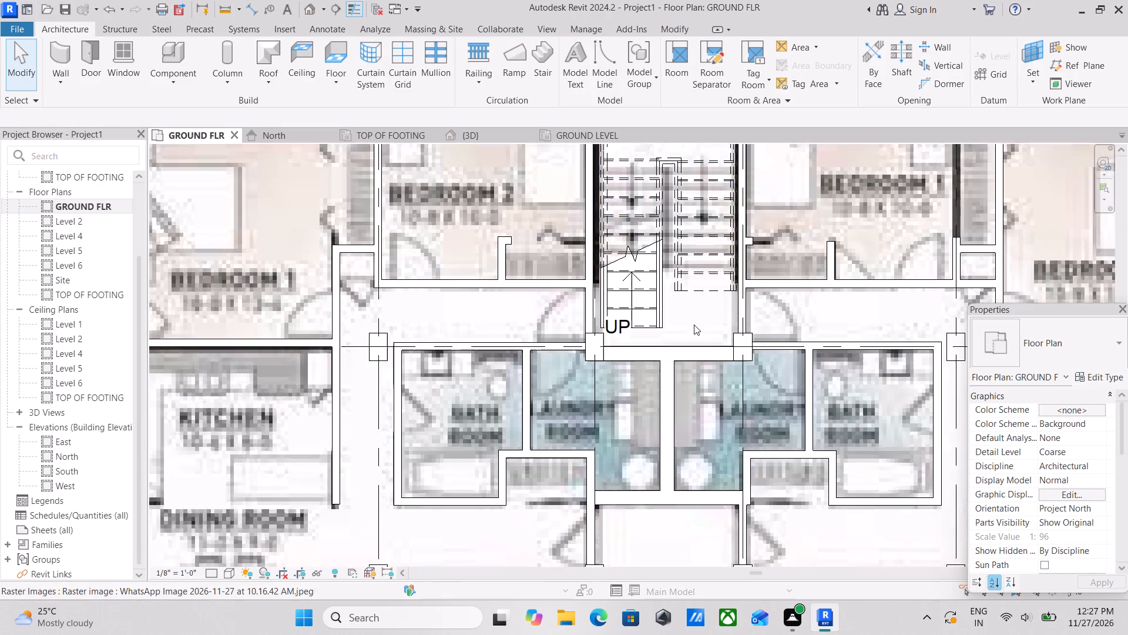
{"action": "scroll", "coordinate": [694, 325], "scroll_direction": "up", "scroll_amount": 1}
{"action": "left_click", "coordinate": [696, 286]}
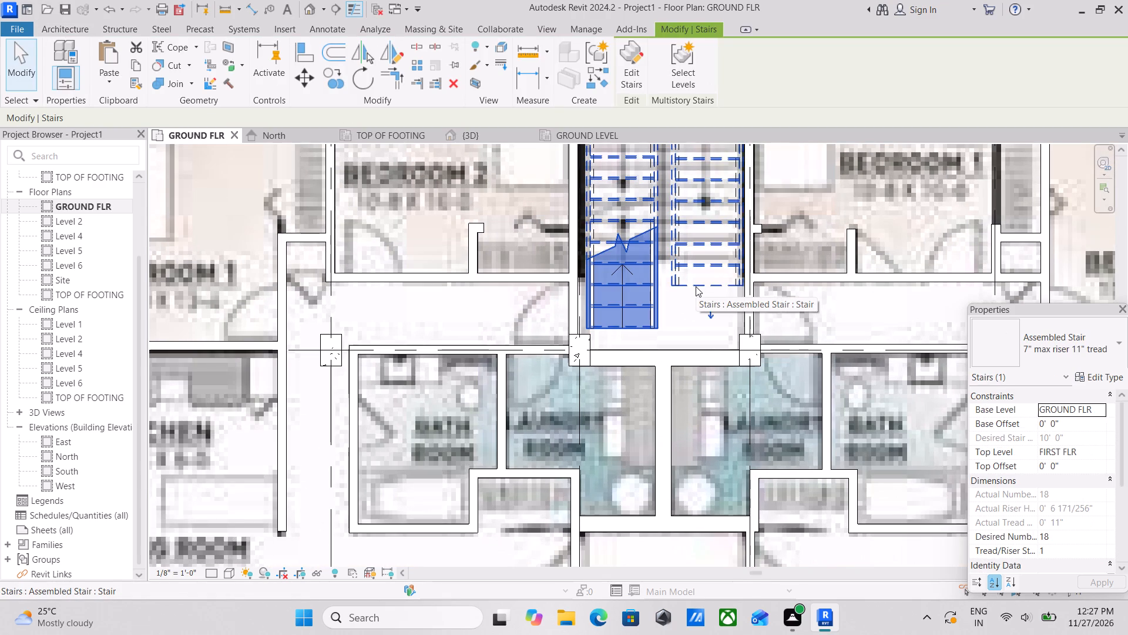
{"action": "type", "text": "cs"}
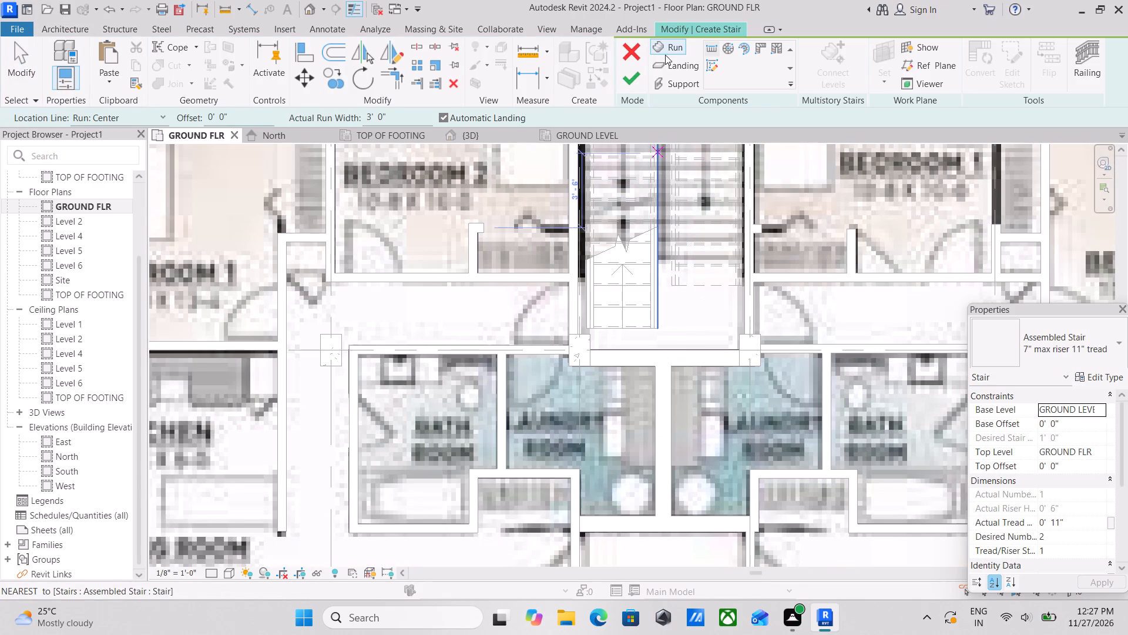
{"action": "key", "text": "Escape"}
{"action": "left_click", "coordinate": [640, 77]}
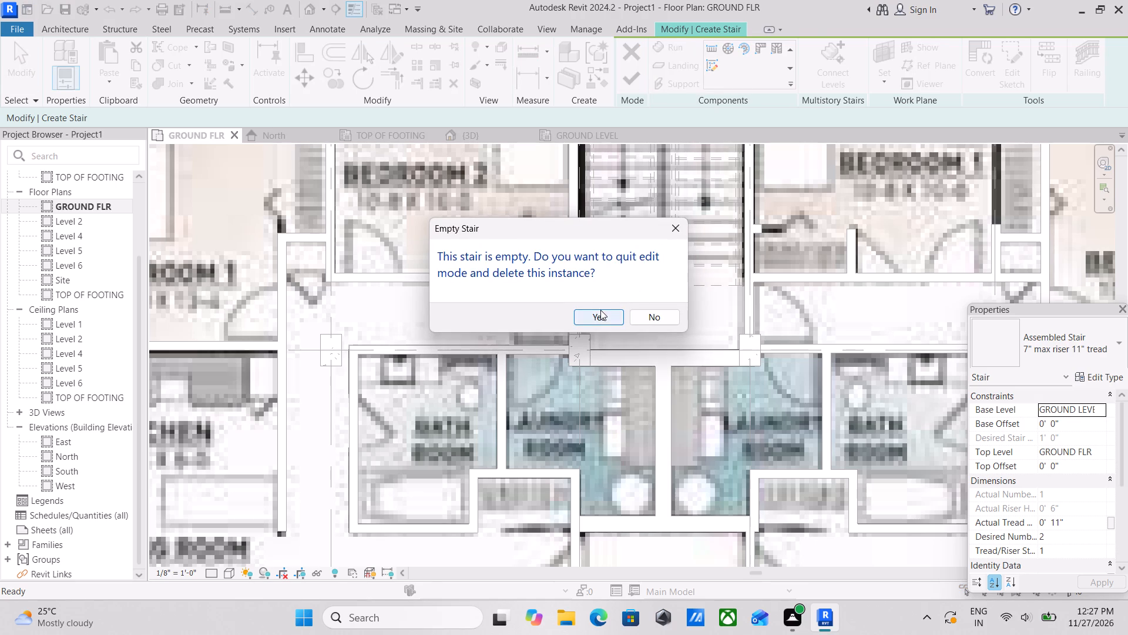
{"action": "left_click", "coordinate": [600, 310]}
Copy the rear stair about 22 ft into the front entrance stairwell, placing its landing against the wall behind the laundry rooms.
{"action": "middle_click_drag", "start_coordinate": [661, 278], "coordinate": [657, 412]}
{"action": "scroll", "coordinate": [661, 188], "scroll_direction": "up", "scroll_amount": 4}
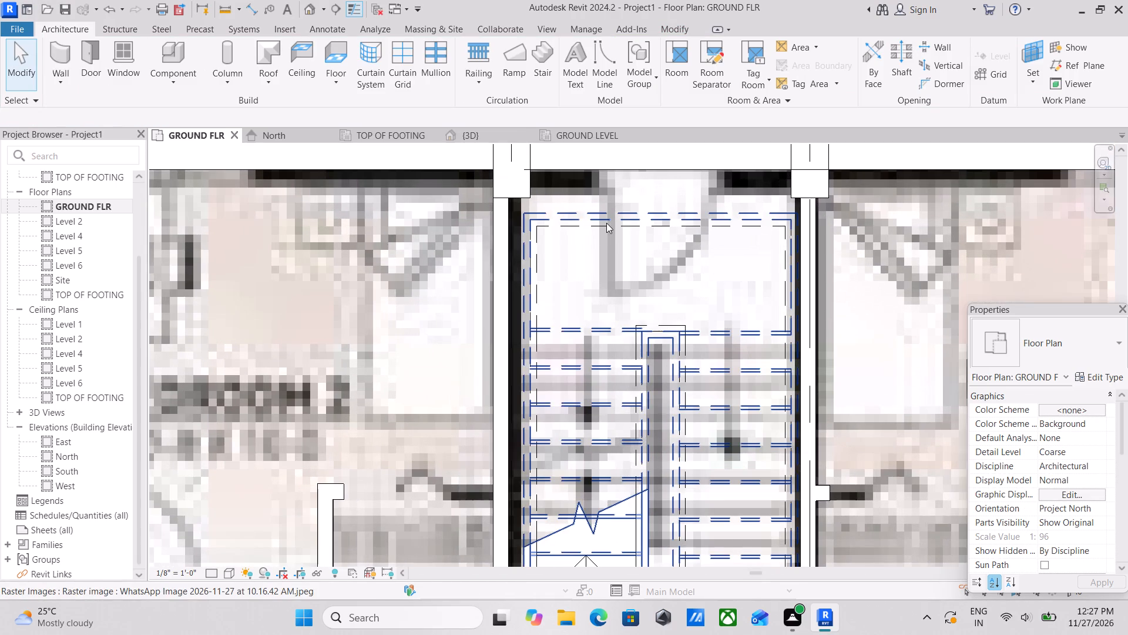
{"action": "left_click", "coordinate": [610, 213]}
{"action": "middle_click_drag", "start_coordinate": [611, 268], "coordinate": [698, 258]}
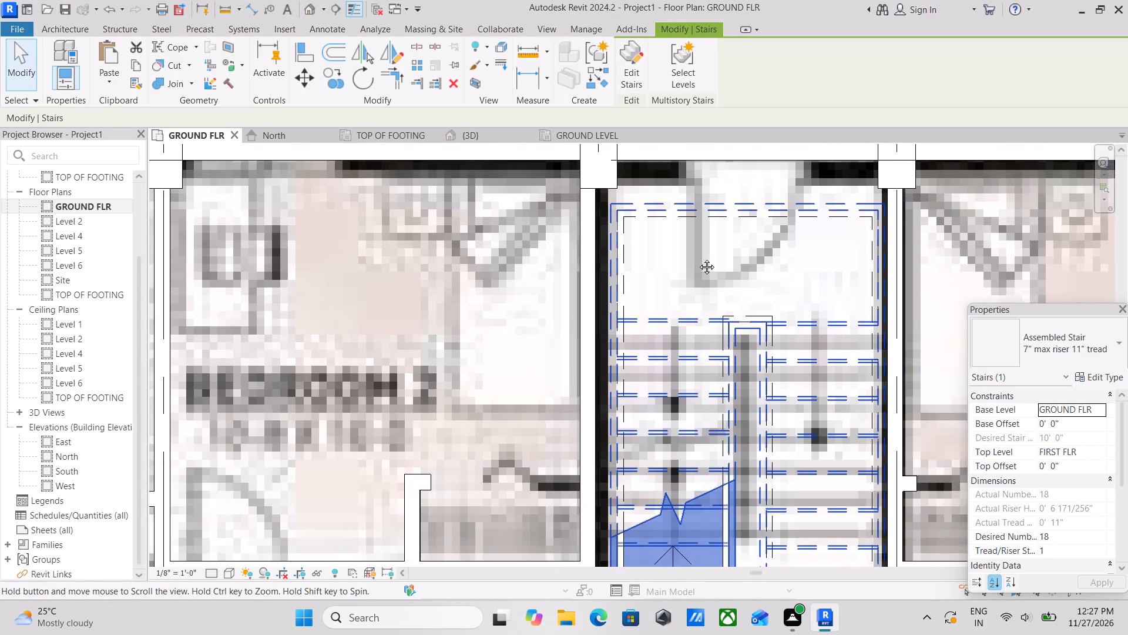
{"action": "middle_click_drag", "start_coordinate": [698, 258], "coordinate": [730, 328]}
{"action": "type", "text": "co"}
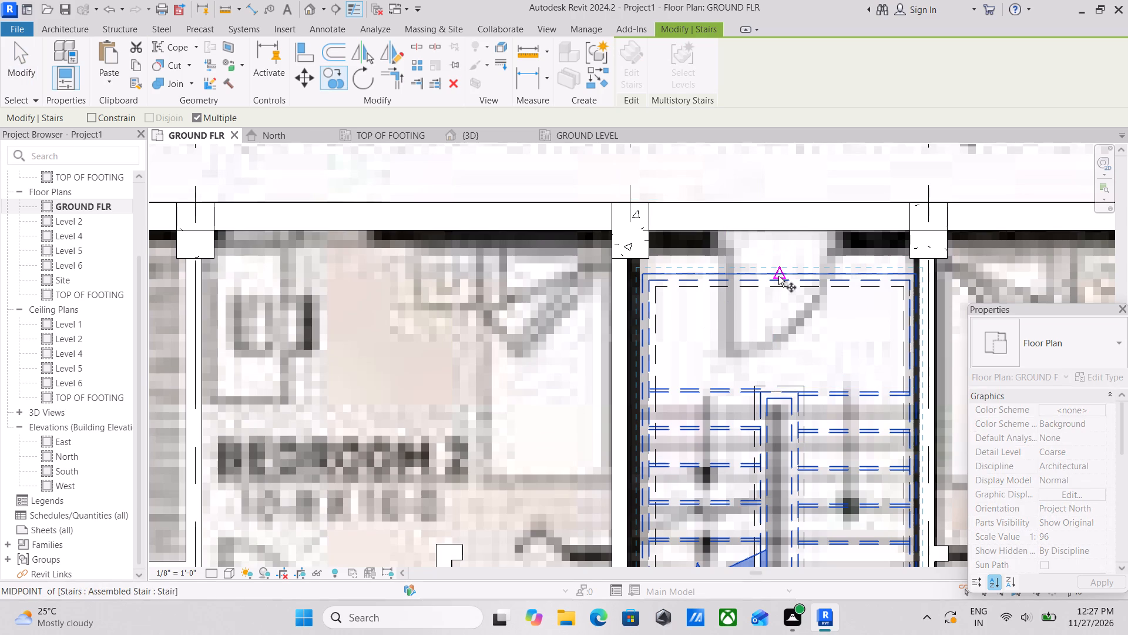
{"action": "scroll", "coordinate": [790, 240], "scroll_direction": "up", "scroll_amount": 2}
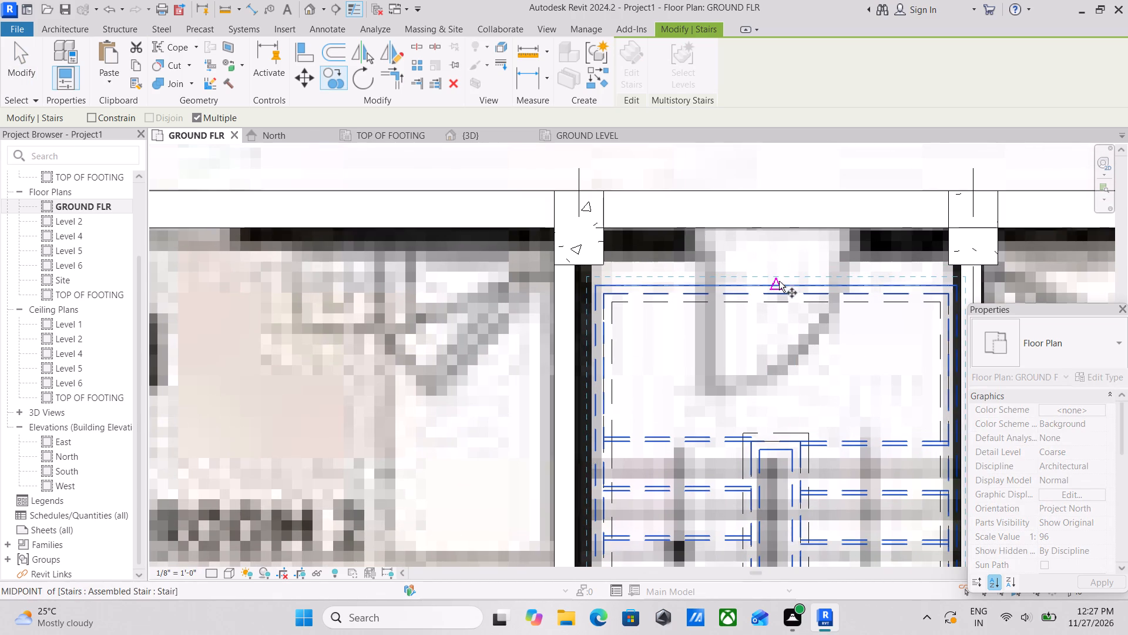
{"action": "left_click", "coordinate": [779, 281]}
{"action": "middle_click_drag", "start_coordinate": [779, 281], "coordinate": [772, 159]}
{"action": "scroll", "coordinate": [744, 347], "scroll_direction": "down", "scroll_amount": 10}
{"action": "middle_click_drag", "start_coordinate": [744, 347], "coordinate": [728, 210]}
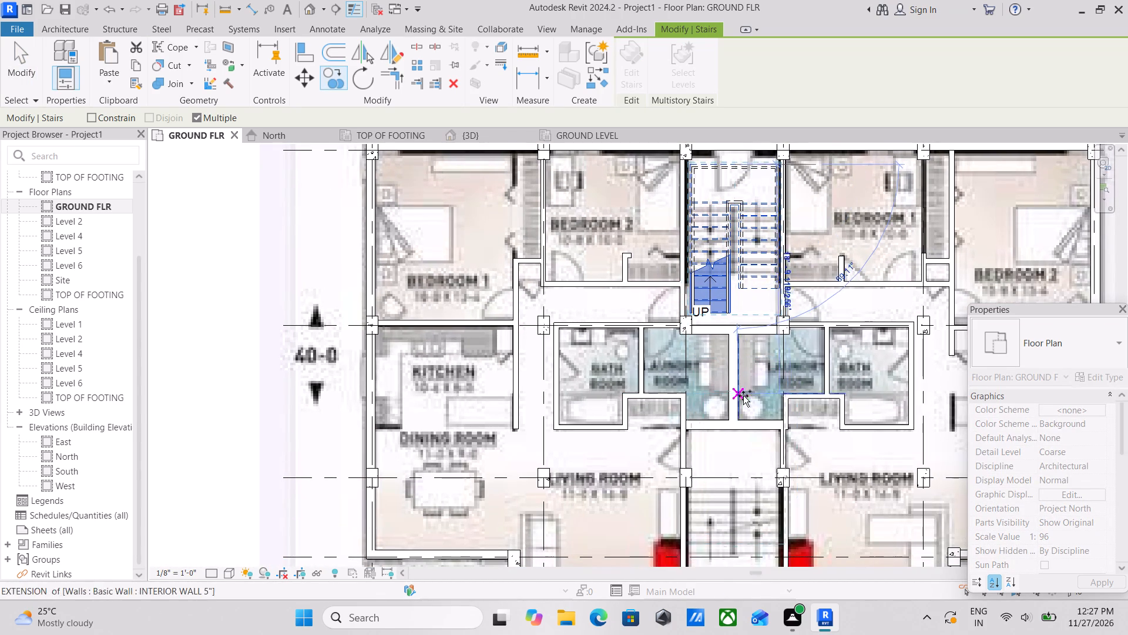
{"action": "middle_click_drag", "start_coordinate": [732, 430], "coordinate": [729, 385]}
{"action": "scroll", "coordinate": [728, 393], "scroll_direction": "up", "scroll_amount": 2}
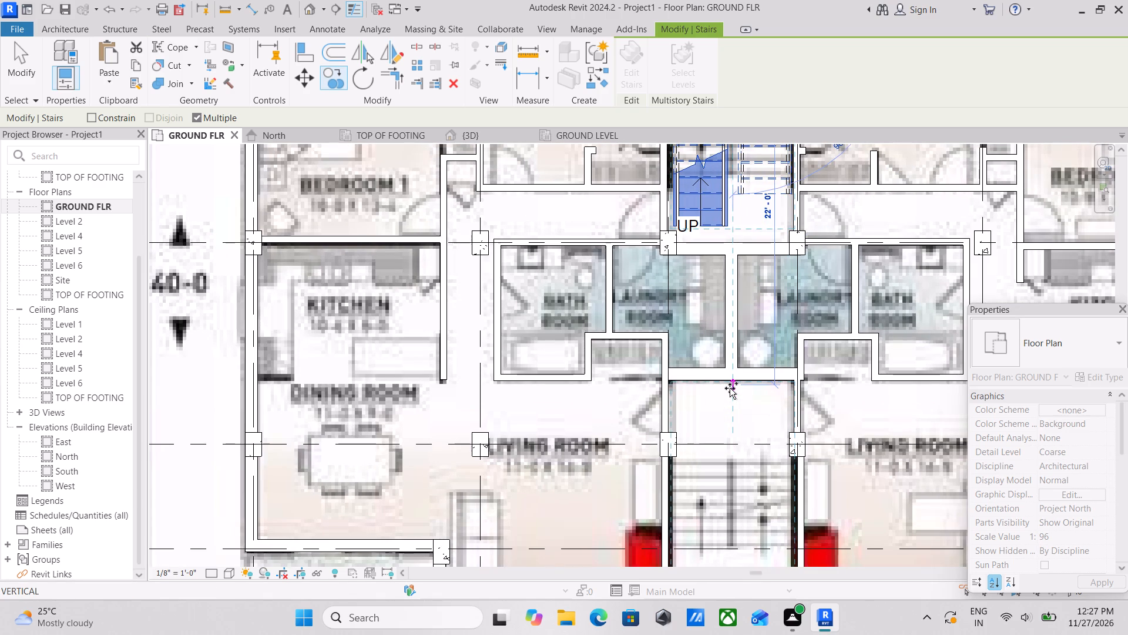
{"action": "left_click", "coordinate": [730, 388]}
{"action": "scroll", "coordinate": [730, 388], "scroll_direction": "down", "scroll_amount": 1}
{"action": "middle_click_drag", "start_coordinate": [730, 388], "coordinate": [749, 309]}
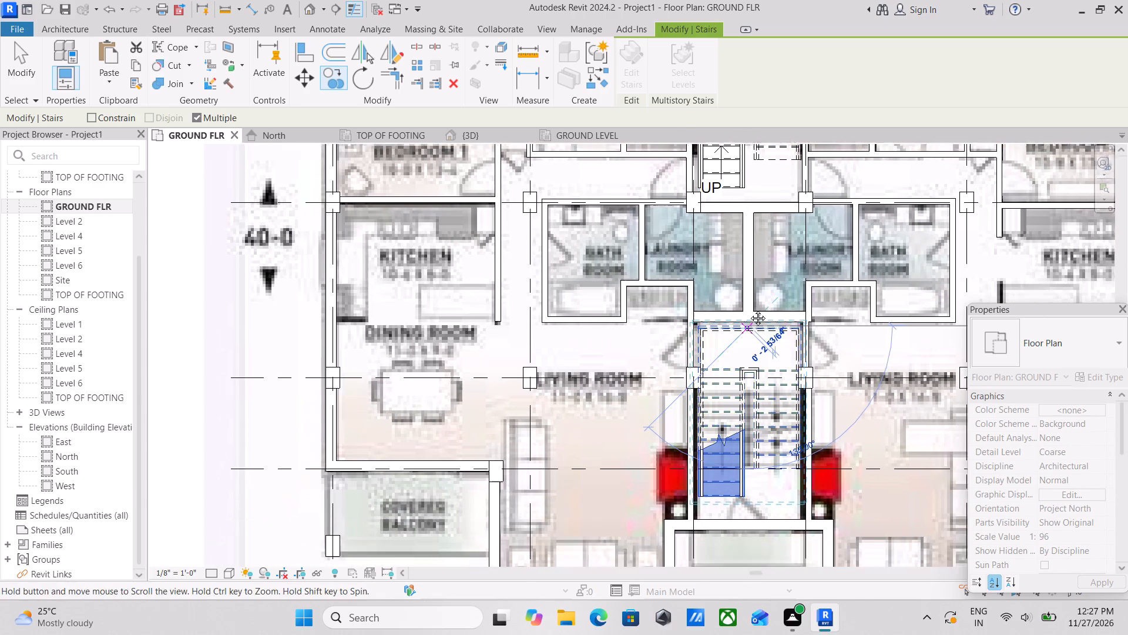
{"action": "middle_click_drag", "start_coordinate": [749, 309], "coordinate": [750, 305]}
{"action": "key", "text": "Escape"}
{"action": "key", "text": "Escape"}
Inspect the copied front stair, first in plan and then in the 3D view among the surrounding walls and beams.
{"action": "scroll", "coordinate": [806, 422], "scroll_direction": "up", "scroll_amount": 2}
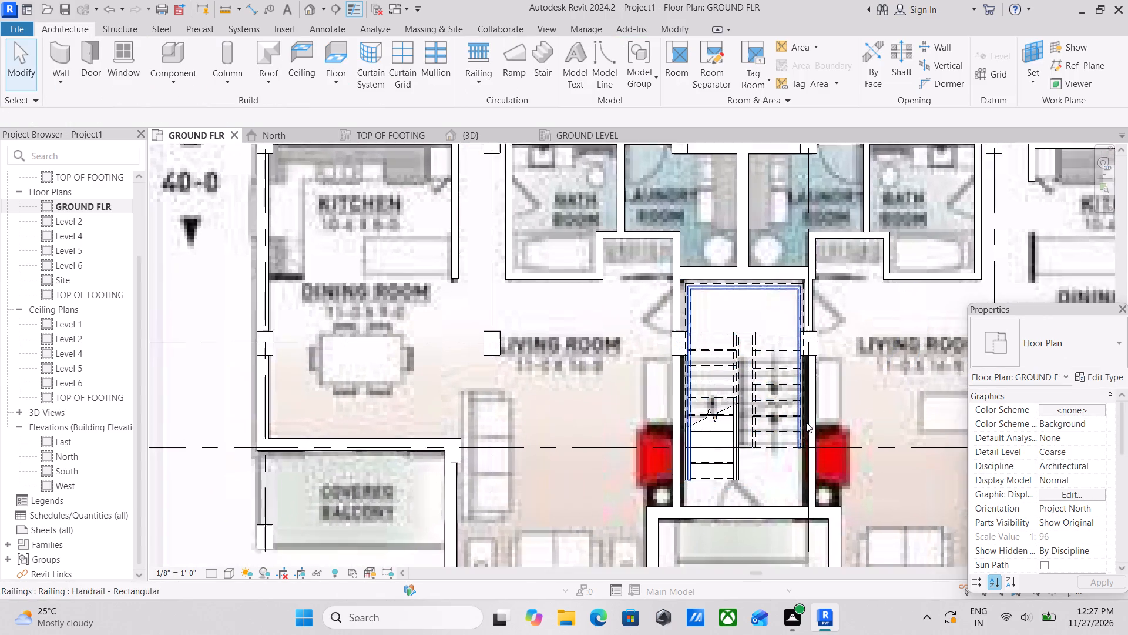
{"action": "scroll", "coordinate": [806, 422], "scroll_direction": "up", "scroll_amount": 1}
{"action": "key", "text": "Escape"}
{"action": "middle_click_drag", "start_coordinate": [736, 416], "coordinate": [748, 427]}
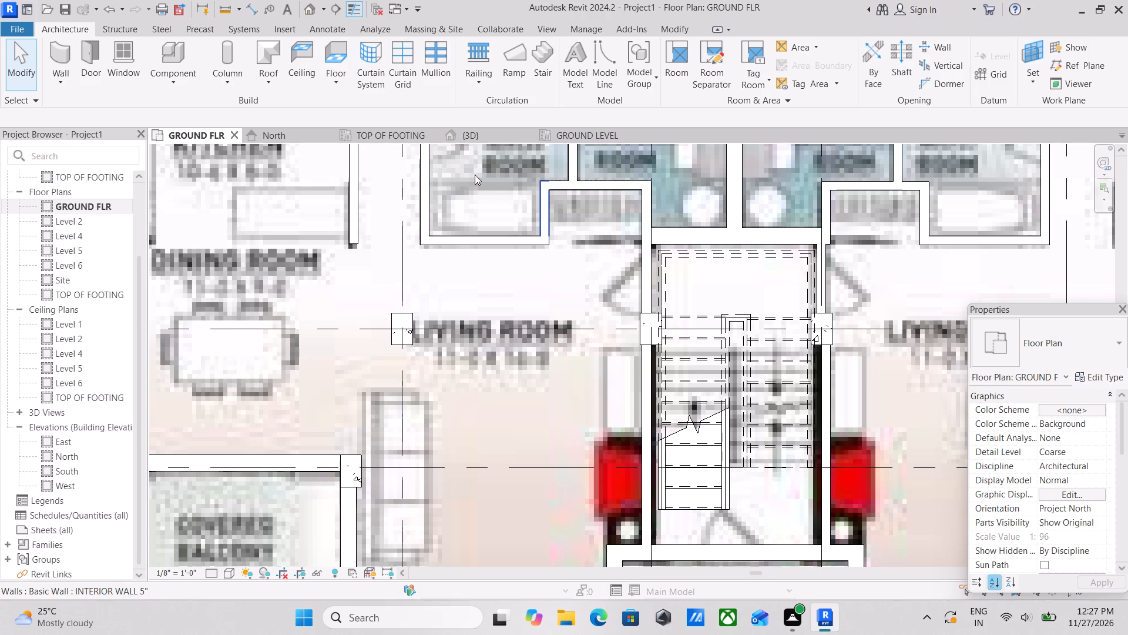
{"action": "left_click", "coordinate": [455, 131]}
{"action": "scroll", "coordinate": [616, 392], "scroll_direction": "up", "scroll_amount": 2}
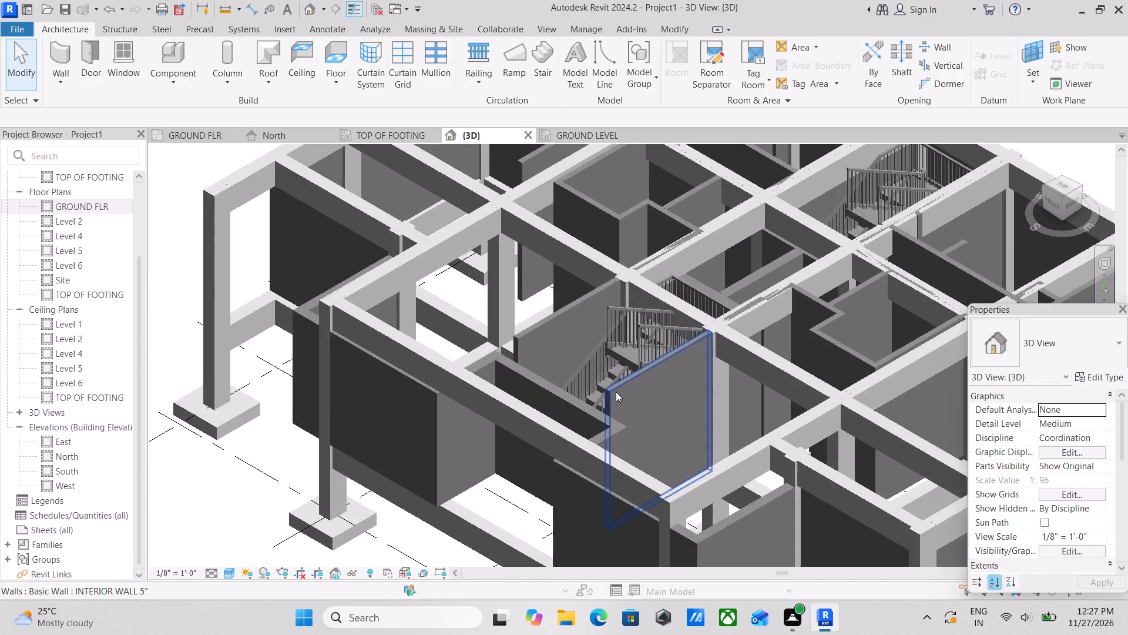
{"action": "scroll", "coordinate": [616, 392], "scroll_direction": "up", "scroll_amount": 4}
{"action": "scroll", "coordinate": [600, 371], "scroll_direction": "down", "scroll_amount": 2}
{"action": "scroll", "coordinate": [657, 303], "scroll_direction": "down", "scroll_amount": 2}
{"action": "middle_click_drag", "start_coordinate": [657, 303], "coordinate": [672, 357]}
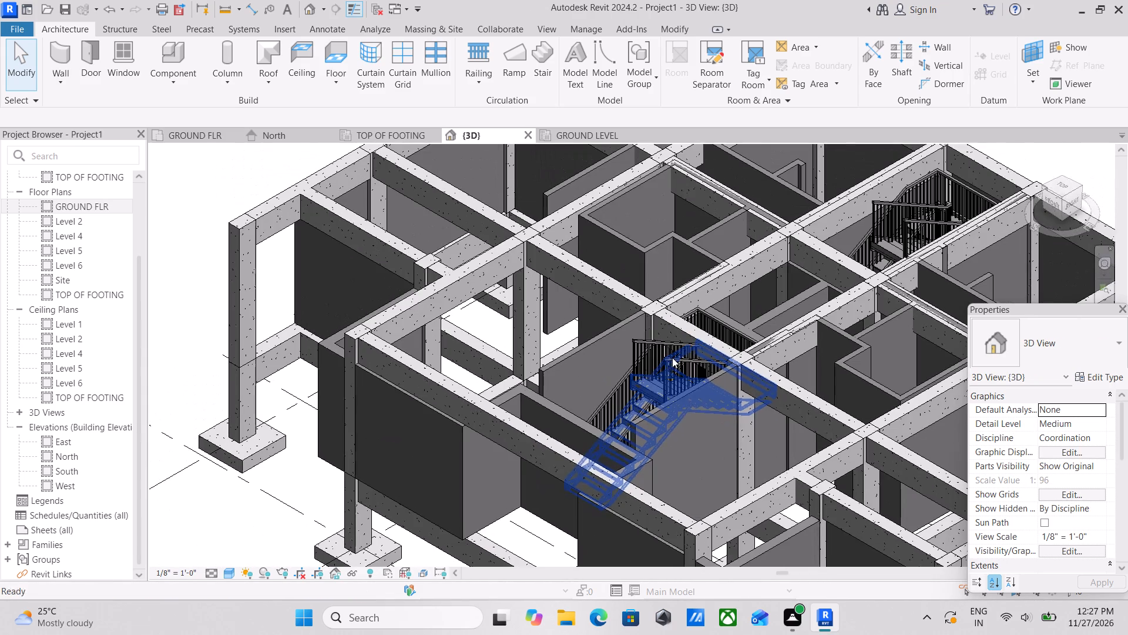
In the GROUND FLR plan, check the copied front stair's landing, flights and enclosing walls against the reference image.
{"action": "left_click", "coordinate": [204, 135]}
{"action": "scroll", "coordinate": [577, 345], "scroll_direction": "down", "scroll_amount": 3}
{"action": "middle_click_drag", "start_coordinate": [578, 345], "coordinate": [595, 363]}
{"action": "scroll", "coordinate": [735, 436], "scroll_direction": "up", "scroll_amount": 2}
{"action": "middle_click_drag", "start_coordinate": [670, 359], "coordinate": [686, 443]}
{"action": "scroll", "coordinate": [670, 369], "scroll_direction": "up", "scroll_amount": 1}
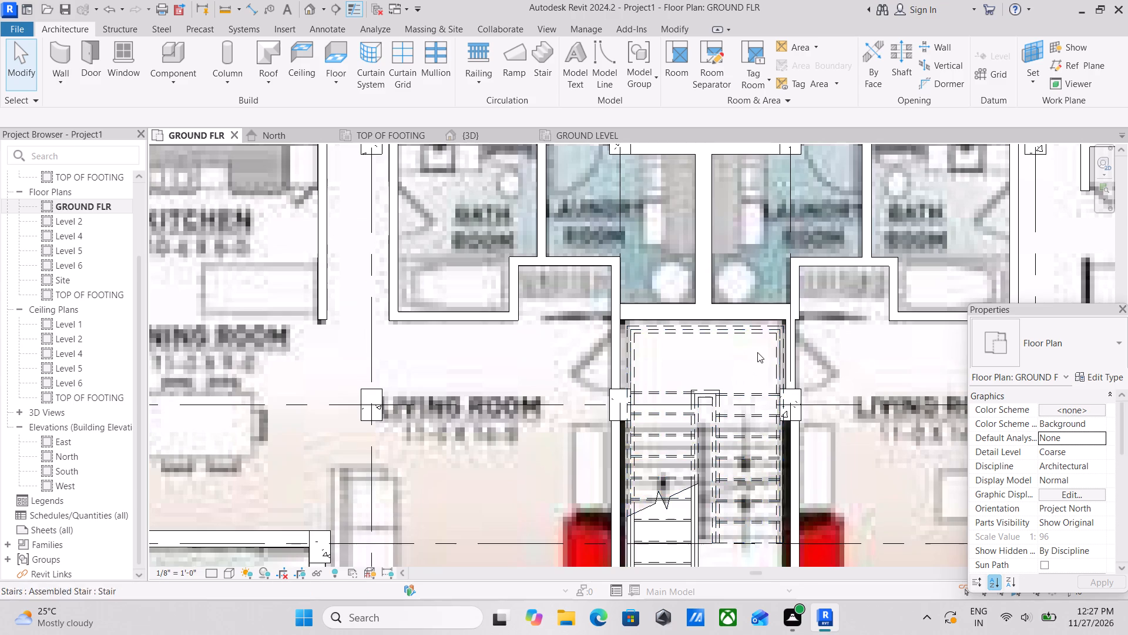
{"action": "scroll", "coordinate": [776, 403], "scroll_direction": "up", "scroll_amount": 2}
{"action": "middle_click_drag", "start_coordinate": [626, 320], "coordinate": [687, 344]}
{"action": "middle_click_drag", "start_coordinate": [624, 342], "coordinate": [710, 346]}
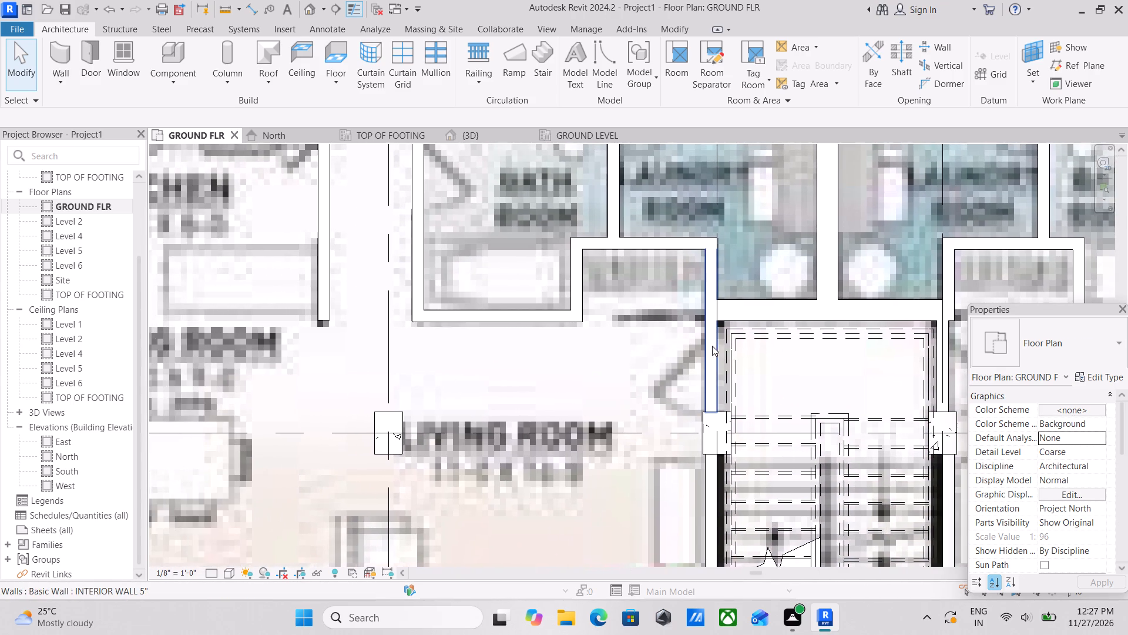
{"action": "scroll", "coordinate": [709, 346], "scroll_direction": "down", "scroll_amount": 3}
{"action": "middle_click_drag", "start_coordinate": [754, 395], "coordinate": [774, 291]}
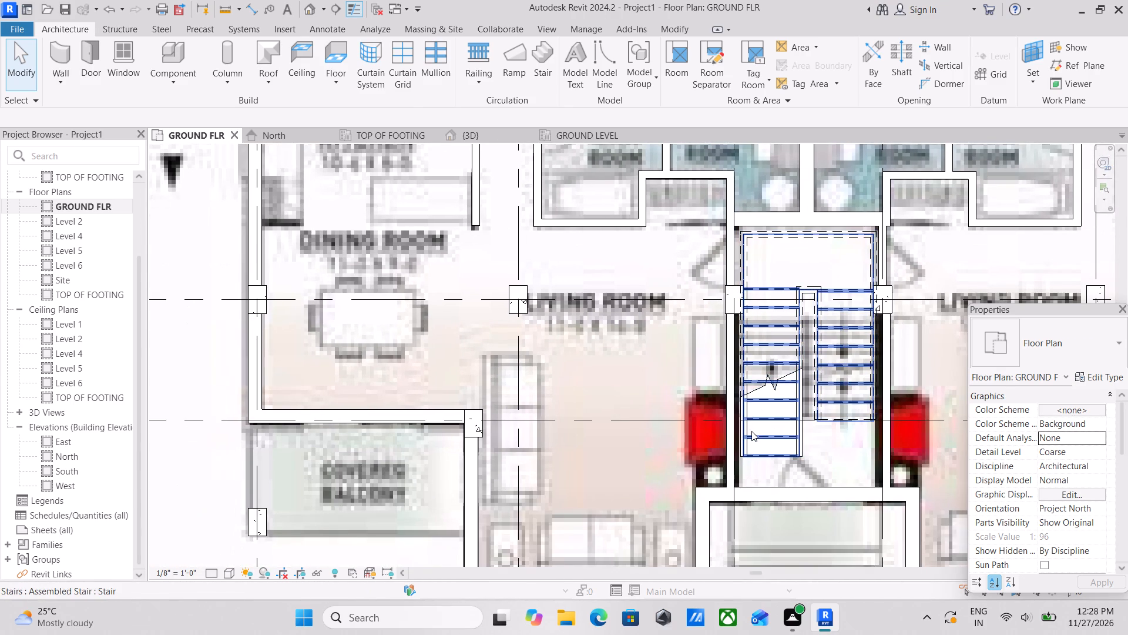
{"action": "scroll", "coordinate": [751, 431], "scroll_direction": "up", "scroll_amount": 1}
{"action": "middle_click_drag", "start_coordinate": [777, 429], "coordinate": [709, 402]}
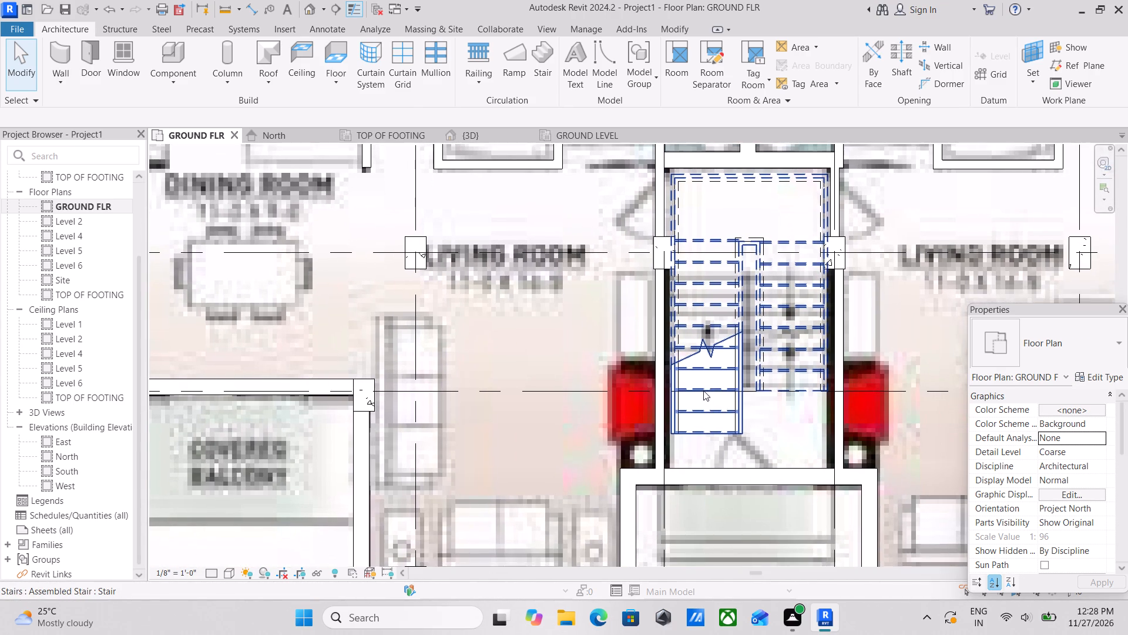
{"action": "scroll", "coordinate": [703, 406], "scroll_direction": "down", "scroll_amount": 1}
{"action": "middle_click_drag", "start_coordinate": [670, 400], "coordinate": [503, 393]}
{"action": "middle_click_drag", "start_coordinate": [714, 322], "coordinate": [712, 336]}
{"action": "scroll", "coordinate": [713, 331], "scroll_direction": "down", "scroll_amount": 2}
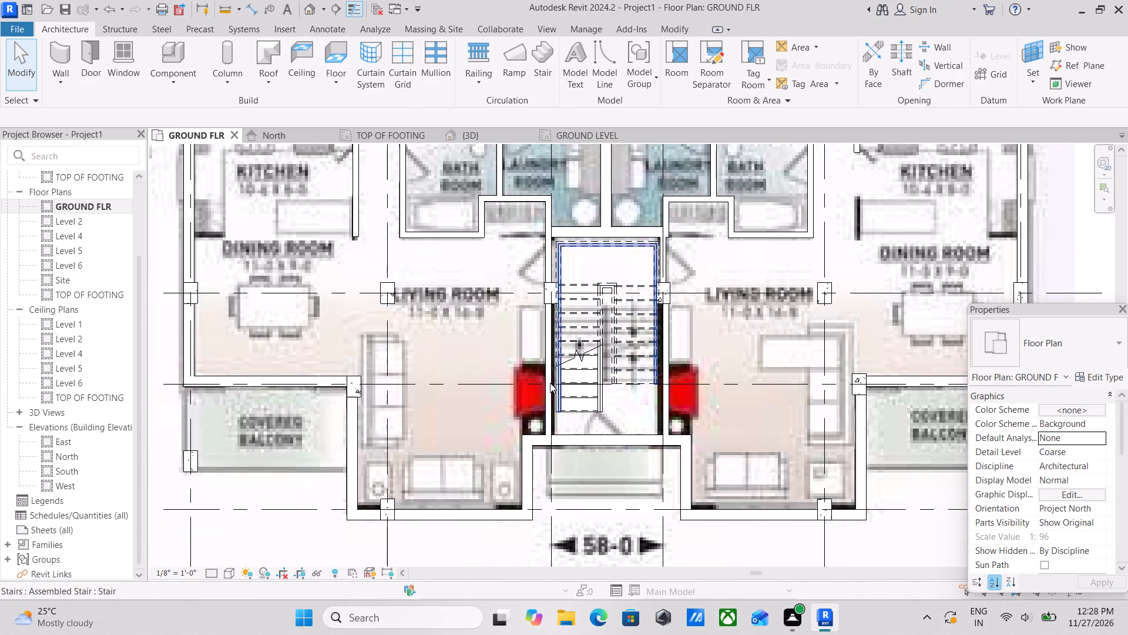
{"action": "scroll", "coordinate": [538, 380], "scroll_direction": "up", "scroll_amount": 1}
{"action": "middle_click_drag", "start_coordinate": [558, 360], "coordinate": [610, 370]}
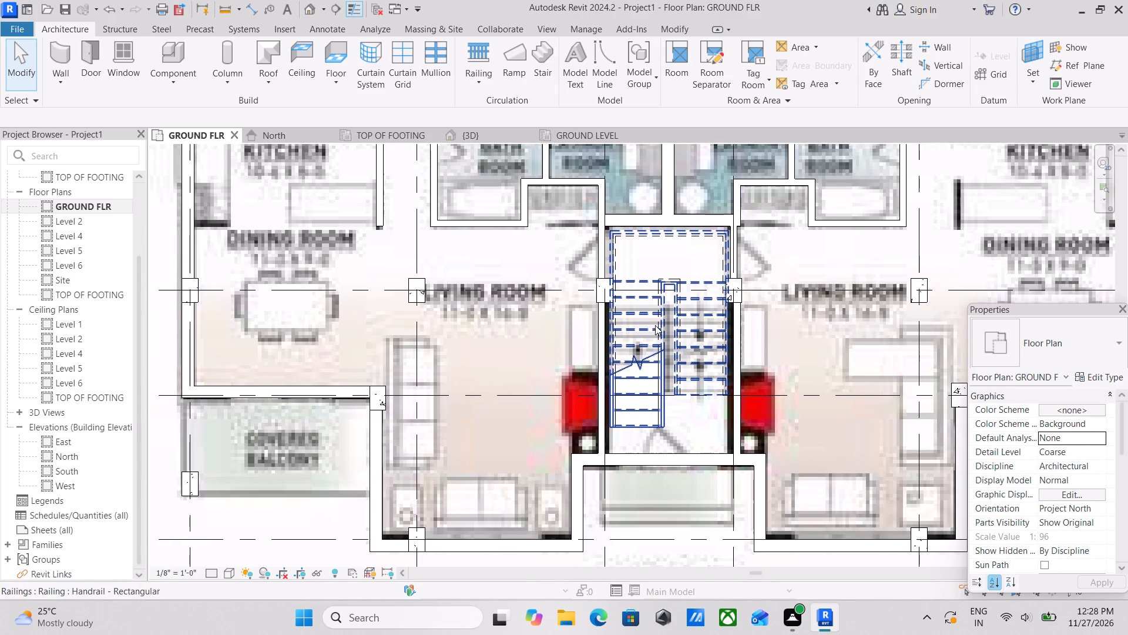
{"action": "scroll", "coordinate": [623, 328], "scroll_direction": "up", "scroll_amount": 2}
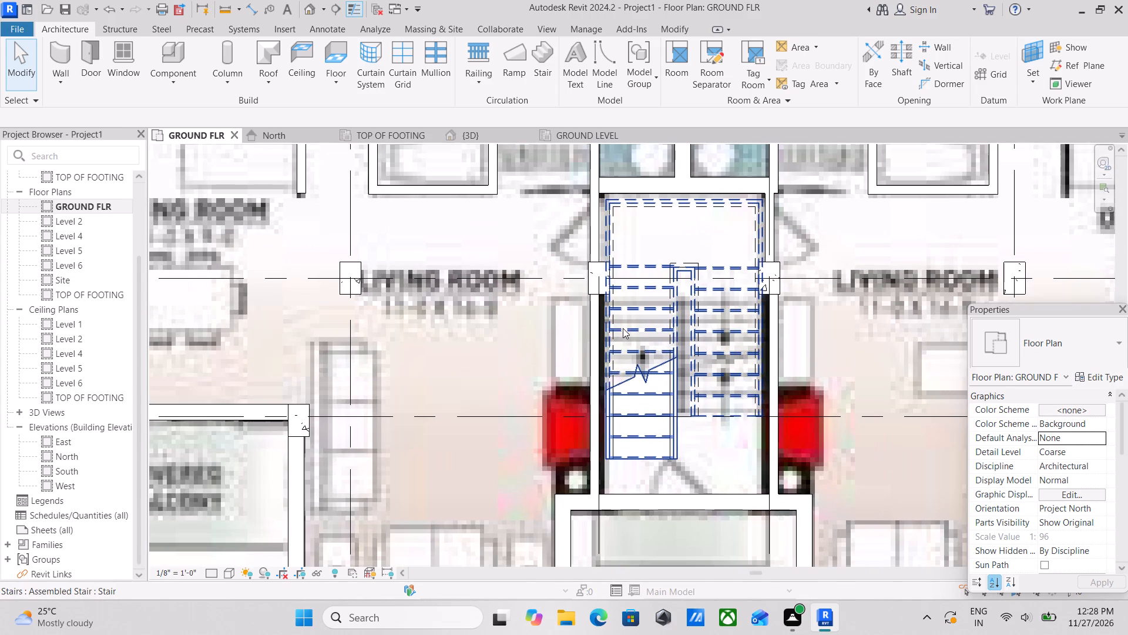
{"action": "scroll", "coordinate": [623, 328], "scroll_direction": "down", "scroll_amount": 2}
{"action": "scroll", "coordinate": [597, 199], "scroll_direction": "up", "scroll_amount": 2}
{"action": "scroll", "coordinate": [593, 265], "scroll_direction": "up", "scroll_amount": 2}
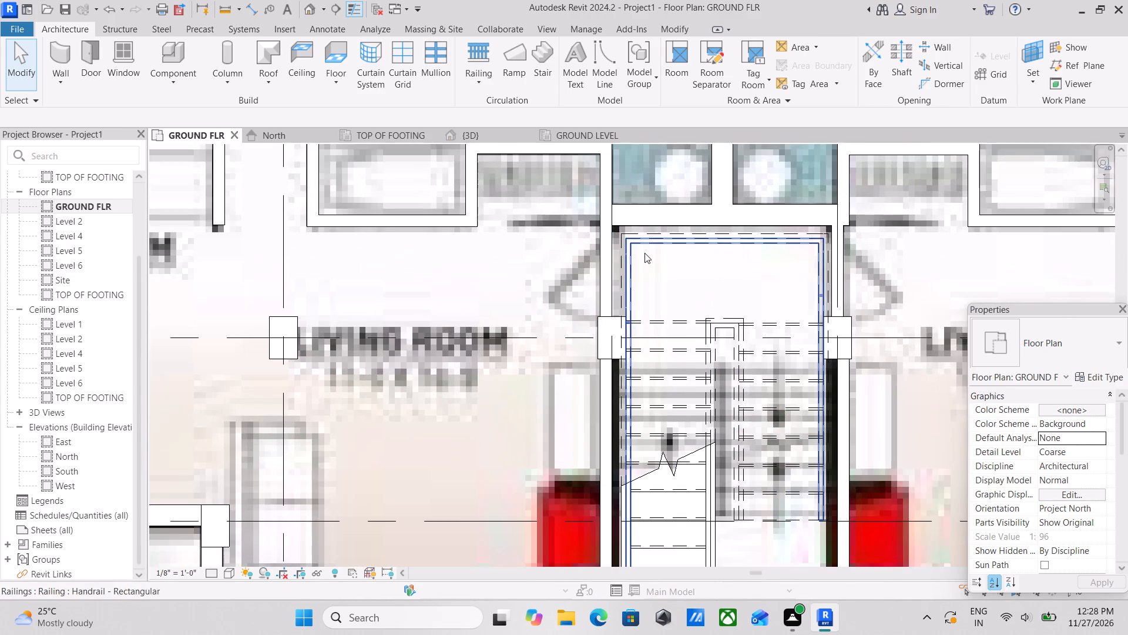
{"action": "middle_click_drag", "start_coordinate": [644, 253], "coordinate": [671, 278]}
{"action": "scroll", "coordinate": [670, 319], "scroll_direction": "down", "scroll_amount": 3}
{"action": "middle_click_drag", "start_coordinate": [670, 319], "coordinate": [666, 270]}
{"action": "middle_click_drag", "start_coordinate": [666, 270], "coordinate": [667, 323]}
{"action": "scroll", "coordinate": [670, 318], "scroll_direction": "up", "scroll_amount": 1}
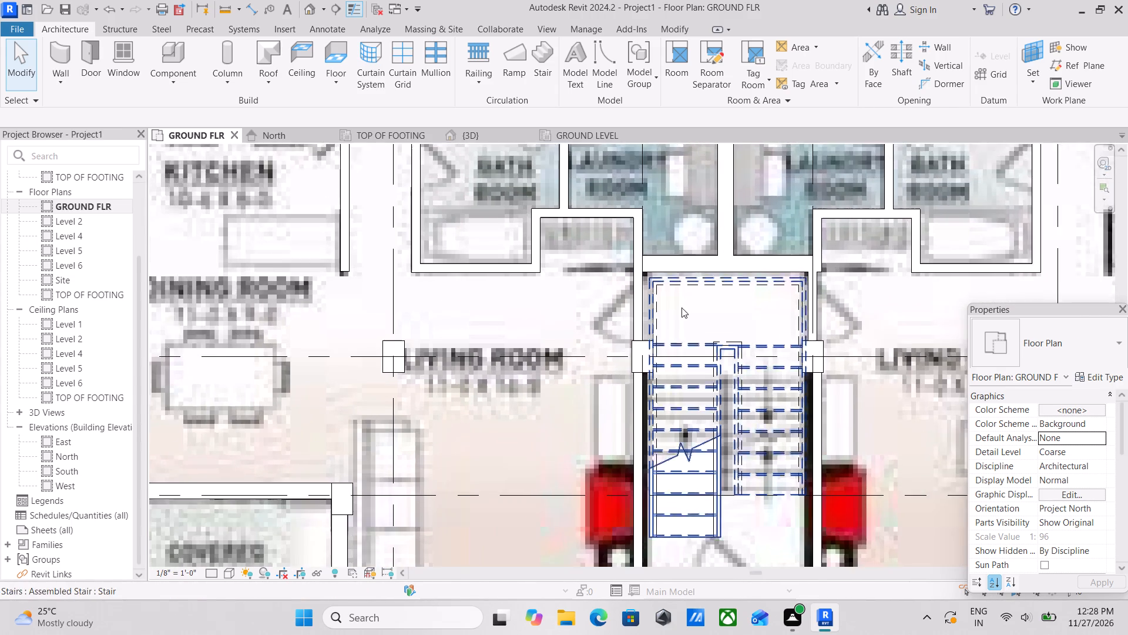
{"action": "scroll", "coordinate": [681, 308], "scroll_direction": "up", "scroll_amount": 1}
{"action": "middle_click_drag", "start_coordinate": [685, 298], "coordinate": [686, 306]}
{"action": "scroll", "coordinate": [685, 306], "scroll_direction": "up", "scroll_amount": 2}
{"action": "middle_click_drag", "start_coordinate": [649, 310], "coordinate": [651, 310]}
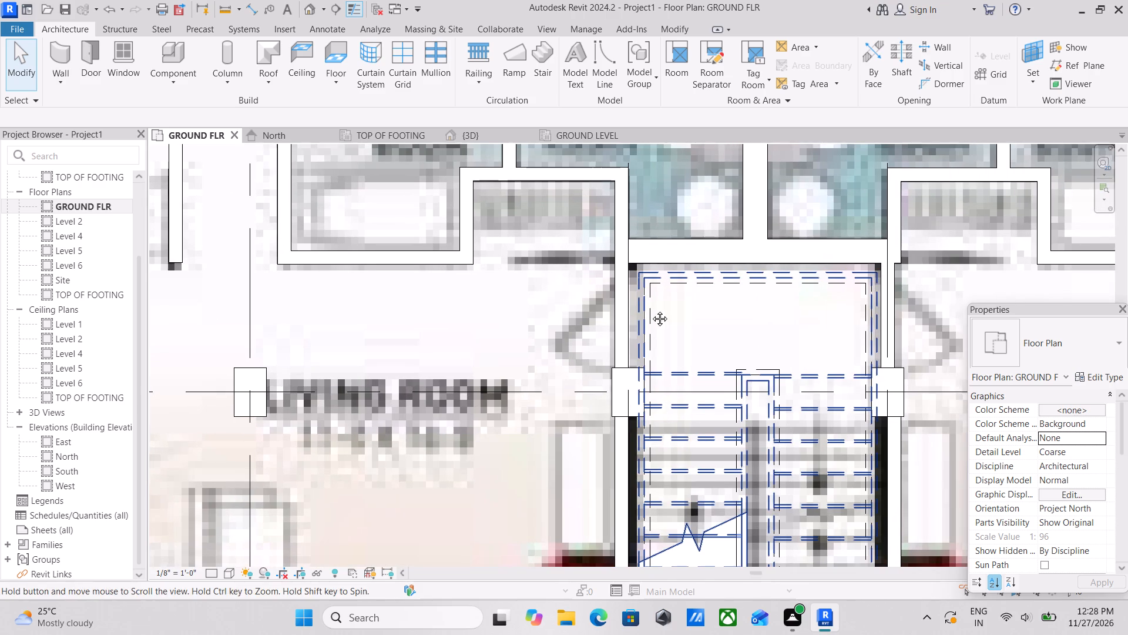
{"action": "middle_click_drag", "start_coordinate": [651, 310], "coordinate": [669, 308]}
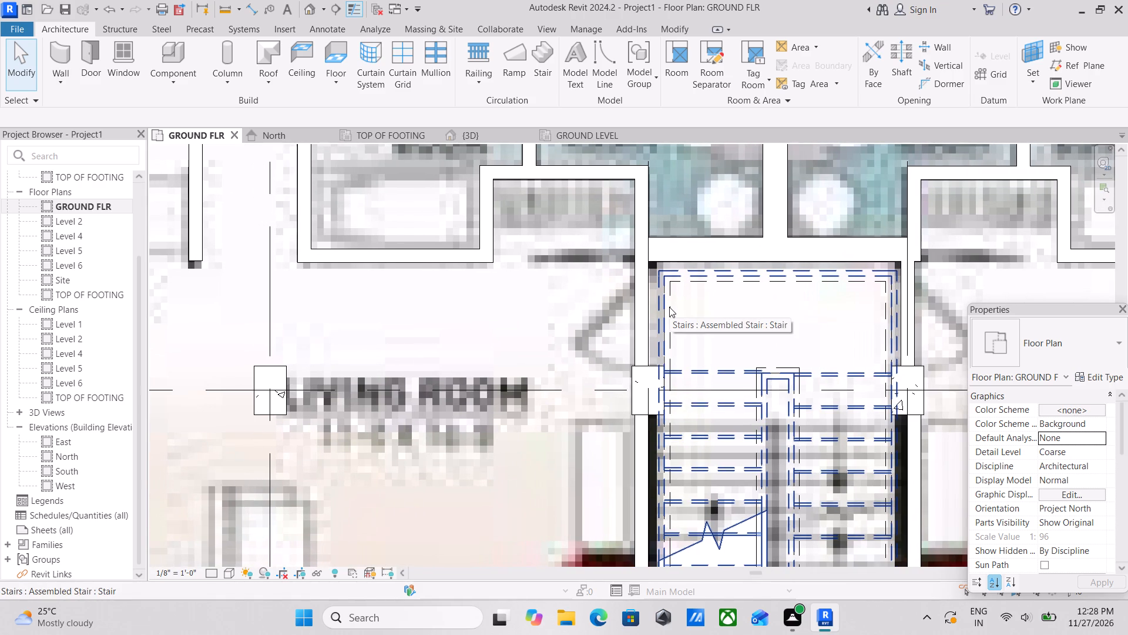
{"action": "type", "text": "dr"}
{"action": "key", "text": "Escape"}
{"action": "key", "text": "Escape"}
Review the ground-floor layout against the reference image, covering both stairs, the kitchens, living rooms and front balconies.
{"action": "scroll", "coordinate": [683, 304], "scroll_direction": "down", "scroll_amount": 3}
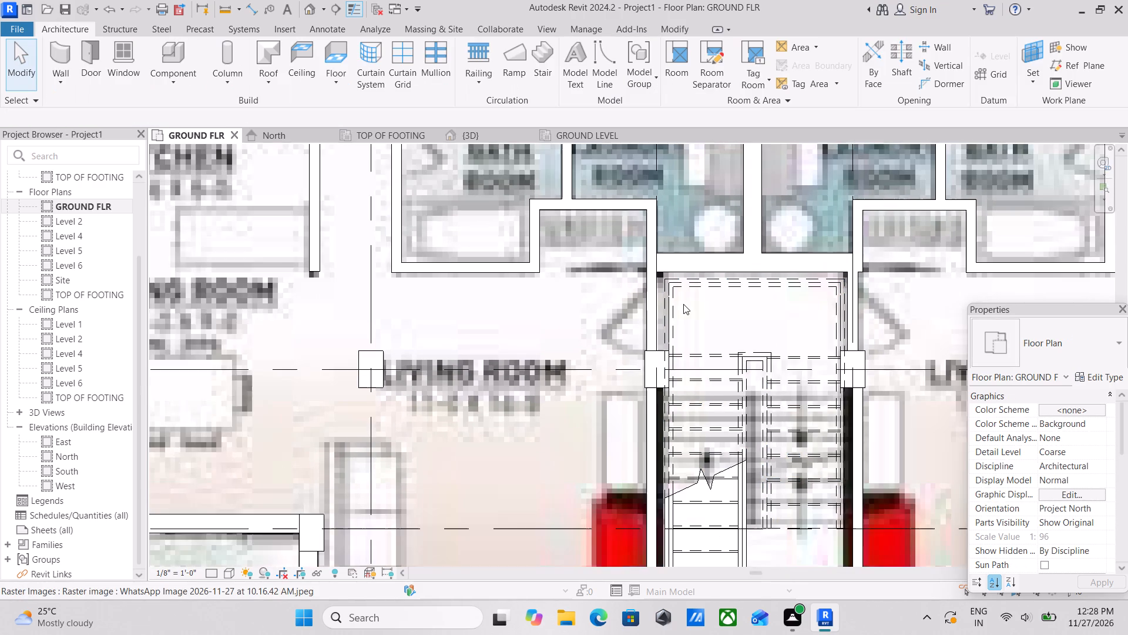
{"action": "scroll", "coordinate": [683, 304], "scroll_direction": "down", "scroll_amount": 6}
{"action": "middle_click_drag", "start_coordinate": [660, 308], "coordinate": [688, 370]}
{"action": "scroll", "coordinate": [564, 320], "scroll_direction": "up", "scroll_amount": 2}
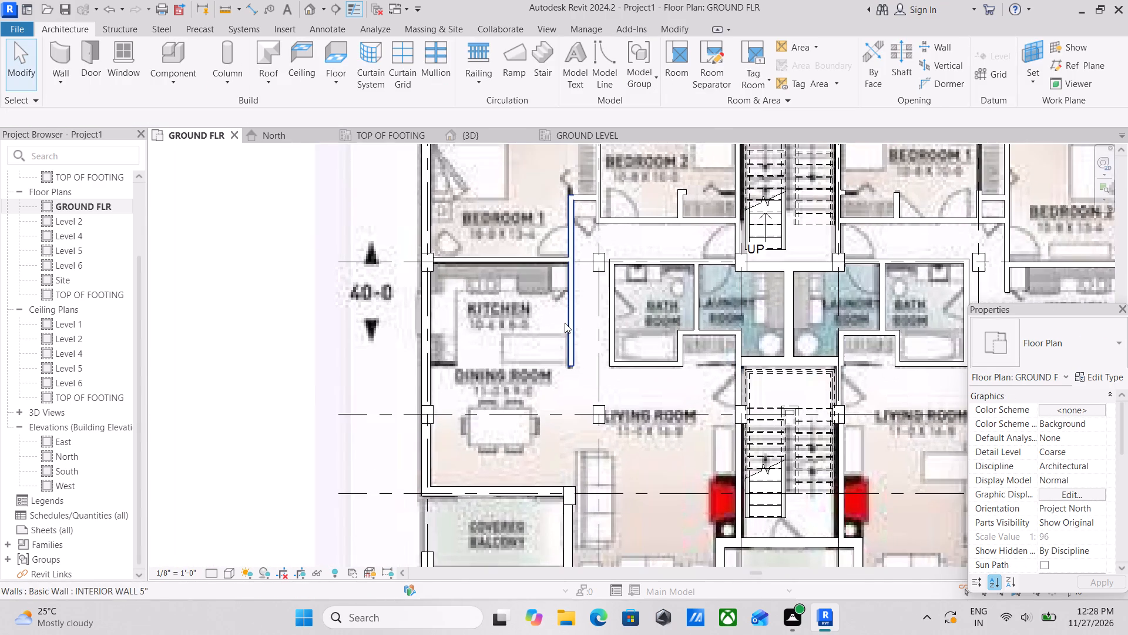
{"action": "scroll", "coordinate": [561, 350], "scroll_direction": "down", "scroll_amount": 1}
{"action": "middle_click_drag", "start_coordinate": [561, 350], "coordinate": [571, 312]}
{"action": "scroll", "coordinate": [597, 368], "scroll_direction": "down", "scroll_amount": 1}
{"action": "middle_click_drag", "start_coordinate": [597, 368], "coordinate": [575, 342]}
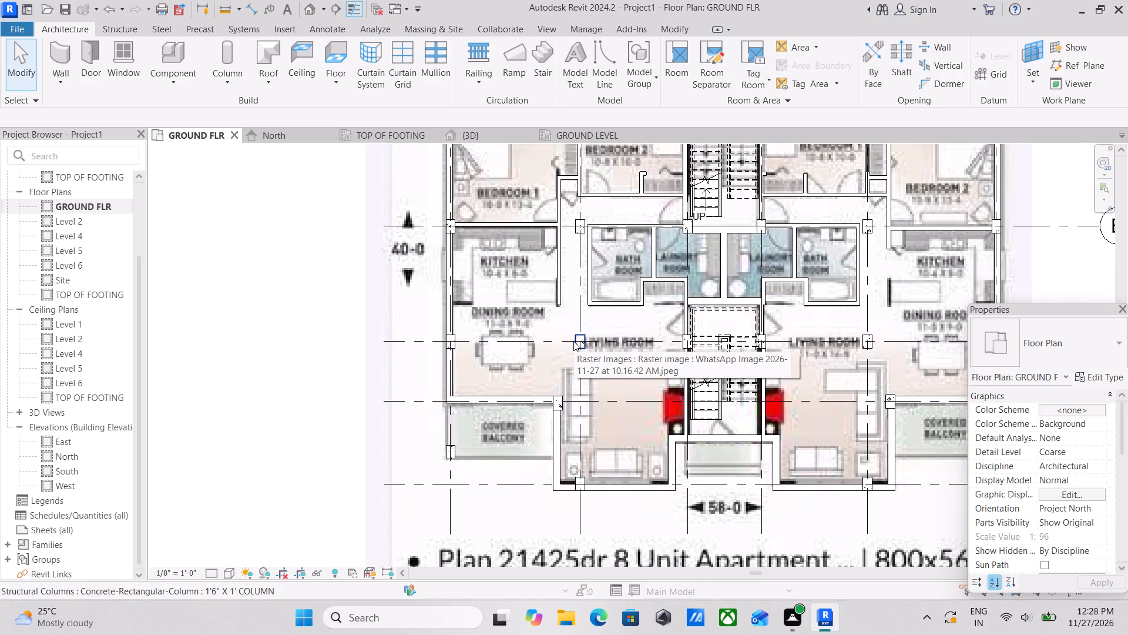
Examine the rear half of the ground floor against the reference image, covering the bedrooms, rear stair, bath and laundry rooms.
{"action": "scroll", "coordinate": [644, 292], "scroll_direction": "up", "scroll_amount": 2}
{"action": "middle_click_drag", "start_coordinate": [646, 291], "coordinate": [651, 416]}
{"action": "middle_click_drag", "start_coordinate": [682, 358], "coordinate": [690, 415]}
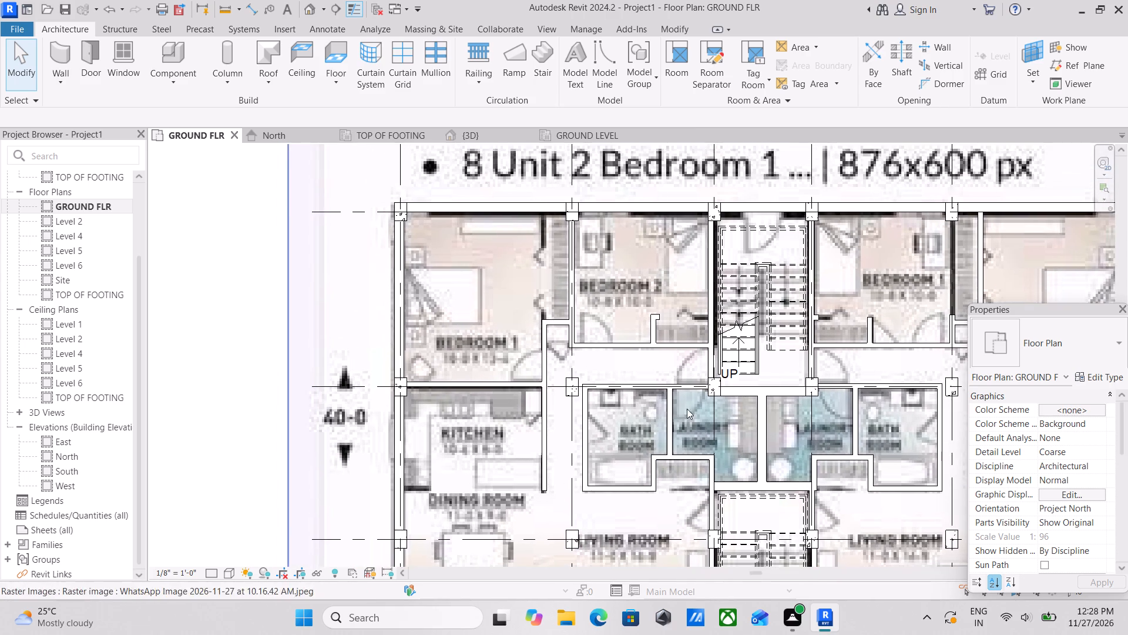
{"action": "middle_click_drag", "start_coordinate": [552, 335], "coordinate": [579, 386]}
{"action": "scroll", "coordinate": [571, 392], "scroll_direction": "up", "scroll_amount": 4}
{"action": "middle_click_drag", "start_coordinate": [558, 408], "coordinate": [650, 407]}
{"action": "scroll", "coordinate": [734, 347], "scroll_direction": "down", "scroll_amount": 1}
{"action": "middle_click_drag", "start_coordinate": [735, 369], "coordinate": [737, 407]}
{"action": "middle_click_drag", "start_coordinate": [703, 312], "coordinate": [669, 308]}
{"action": "scroll", "coordinate": [663, 301], "scroll_direction": "down", "scroll_amount": 3}
{"action": "middle_click_drag", "start_coordinate": [780, 336], "coordinate": [580, 277]}
{"action": "middle_click_drag", "start_coordinate": [744, 295], "coordinate": [575, 293]}
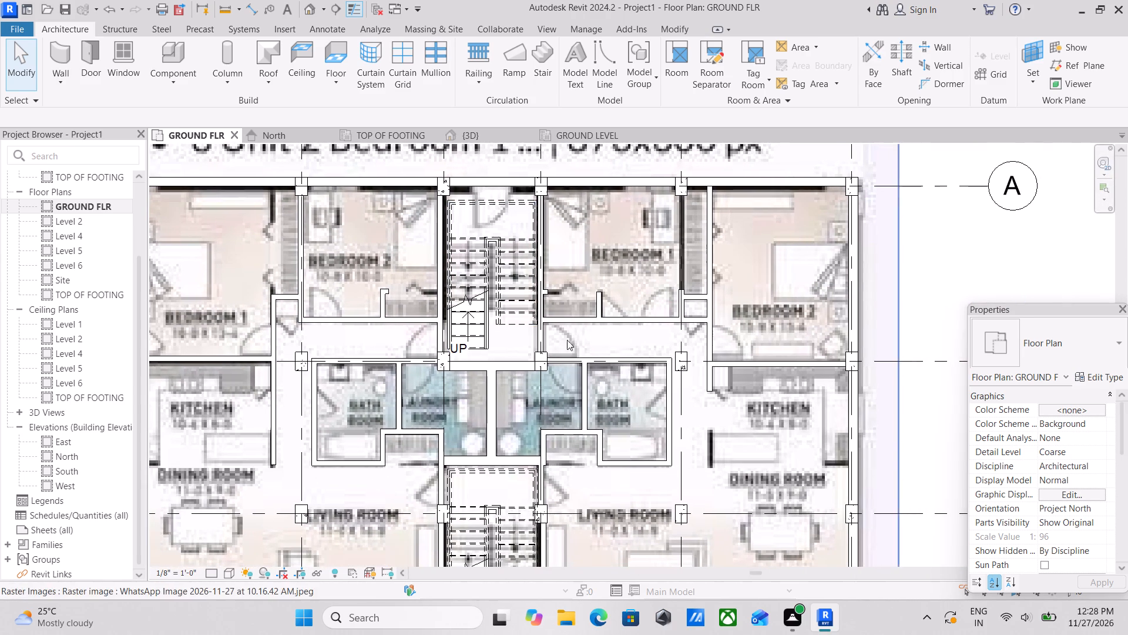
{"action": "scroll", "coordinate": [638, 335], "scroll_direction": "up", "scroll_amount": 2}
{"action": "middle_click_drag", "start_coordinate": [700, 330], "coordinate": [626, 345]}
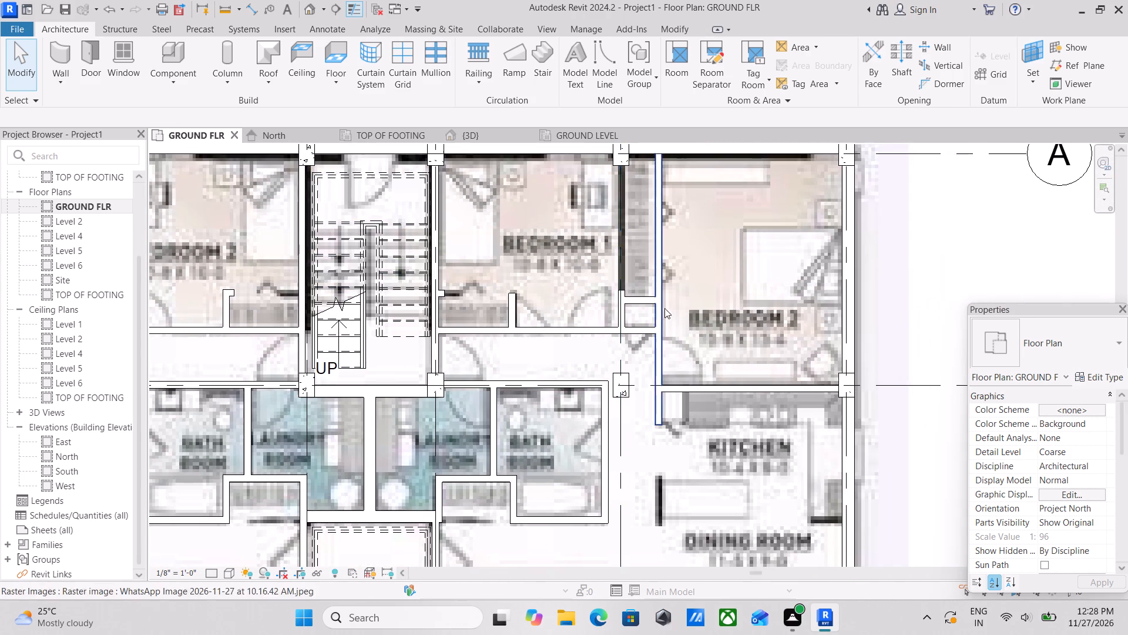
{"action": "scroll", "coordinate": [662, 308], "scroll_direction": "up", "scroll_amount": 2}
{"action": "scroll", "coordinate": [756, 327], "scroll_direction": "down", "scroll_amount": 1}
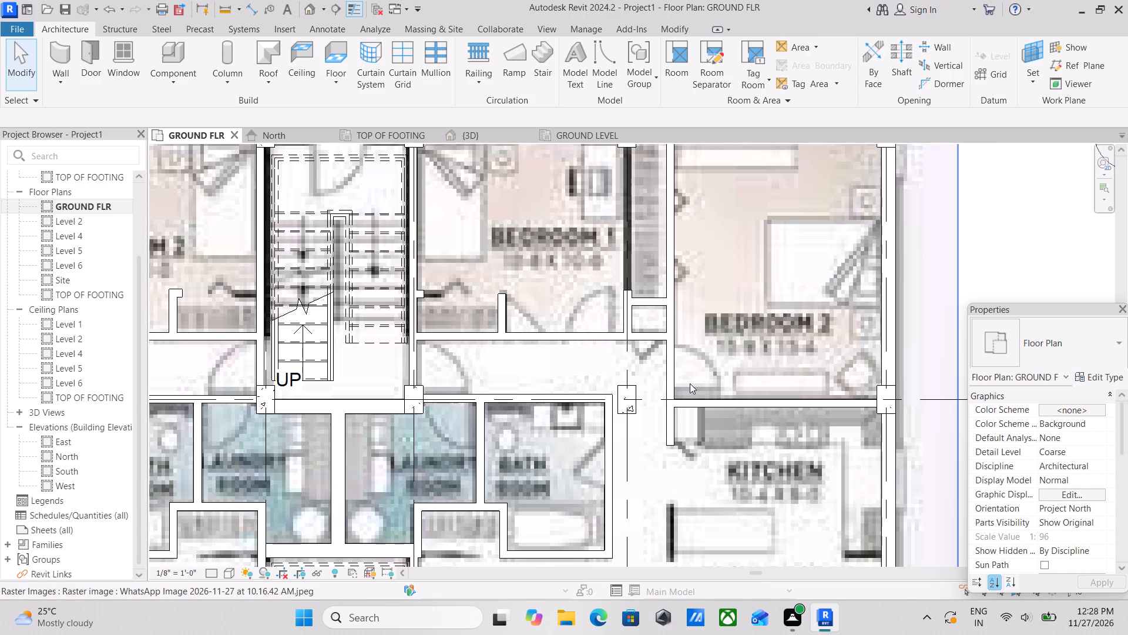
Examine the kitchens, dining and living rooms, covered balconies and front entrance walls of both units against the reference image.
{"action": "middle_click_drag", "start_coordinate": [690, 383], "coordinate": [727, 296]}
{"action": "middle_click_drag", "start_coordinate": [695, 368], "coordinate": [693, 275]}
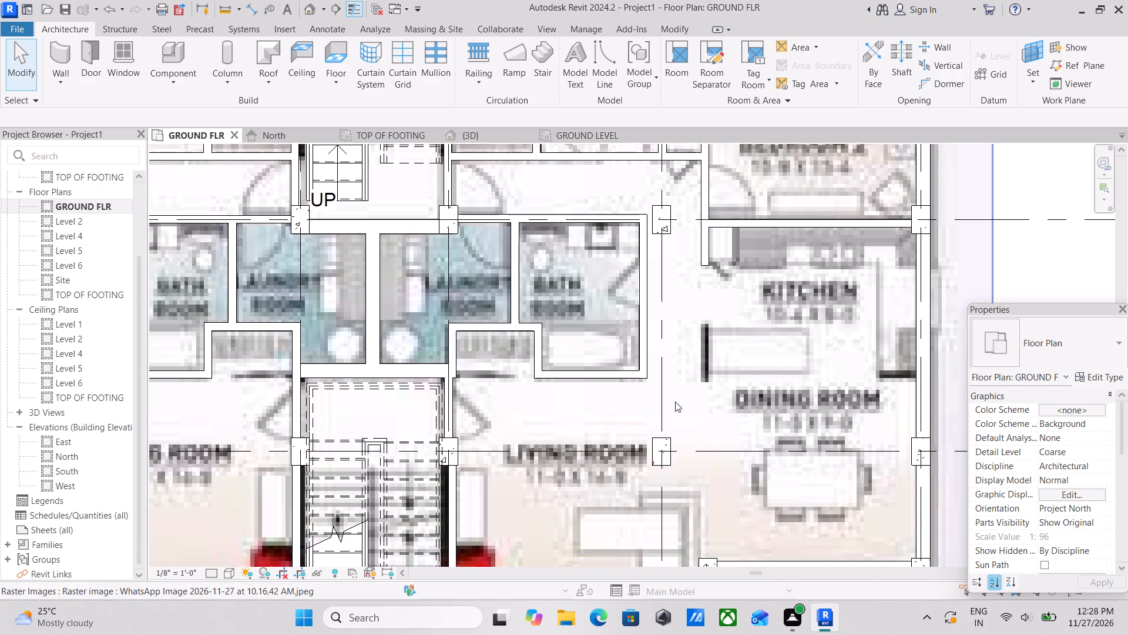
{"action": "middle_click_drag", "start_coordinate": [680, 396], "coordinate": [710, 342]}
{"action": "middle_click_drag", "start_coordinate": [710, 440], "coordinate": [738, 365]}
{"action": "middle_click_drag", "start_coordinate": [860, 459], "coordinate": [717, 410]}
{"action": "scroll", "coordinate": [707, 403], "scroll_direction": "up", "scroll_amount": 2}
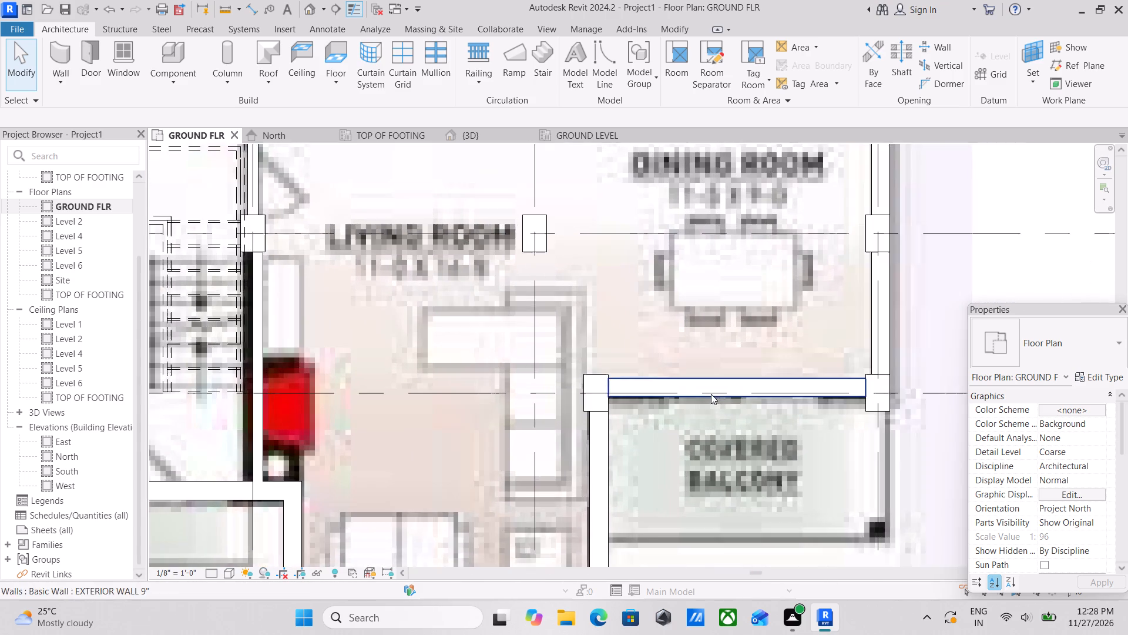
{"action": "scroll", "coordinate": [625, 394], "scroll_direction": "down", "scroll_amount": 2}
{"action": "middle_click_drag", "start_coordinate": [592, 392], "coordinate": [731, 309]}
{"action": "middle_click_drag", "start_coordinate": [593, 396], "coordinate": [697, 409]}
{"action": "scroll", "coordinate": [627, 419], "scroll_direction": "up", "scroll_amount": 2}
{"action": "middle_click_drag", "start_coordinate": [589, 416], "coordinate": [724, 432]}
{"action": "middle_click_drag", "start_coordinate": [578, 419], "coordinate": [676, 355]}
{"action": "scroll", "coordinate": [680, 350], "scroll_direction": "down", "scroll_amount": 3}
{"action": "middle_click_drag", "start_coordinate": [691, 424], "coordinate": [707, 415]}
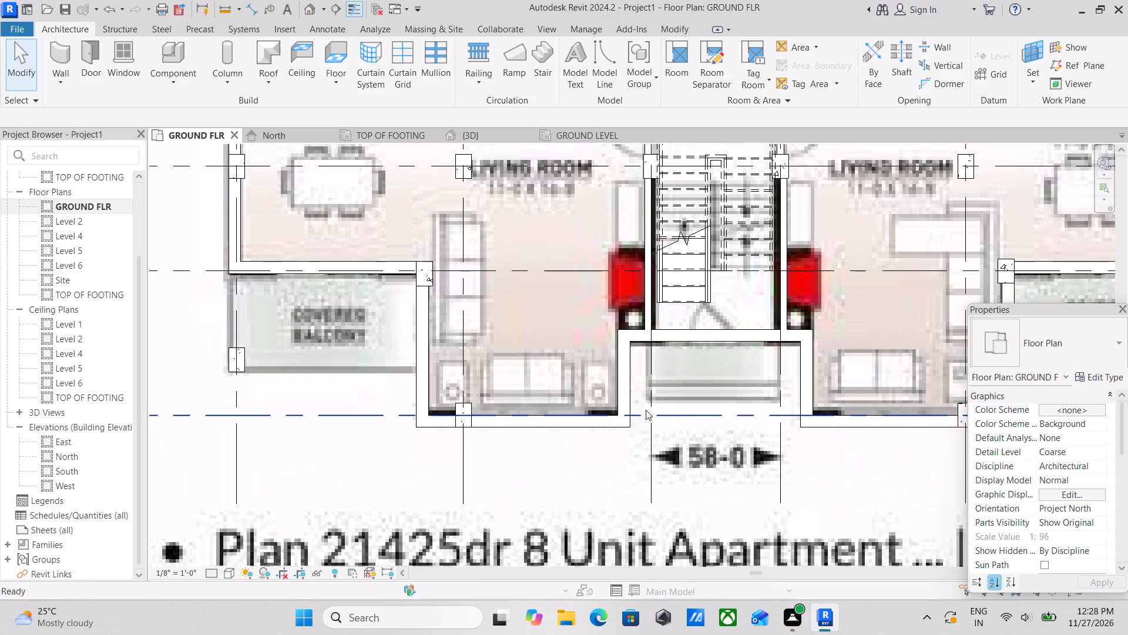
{"action": "middle_click_drag", "start_coordinate": [578, 397], "coordinate": [687, 459]}
{"action": "middle_click_drag", "start_coordinate": [609, 405], "coordinate": [677, 480]}
{"action": "middle_click_drag", "start_coordinate": [674, 409], "coordinate": [743, 530]}
{"action": "middle_click_drag", "start_coordinate": [640, 396], "coordinate": [655, 474]}
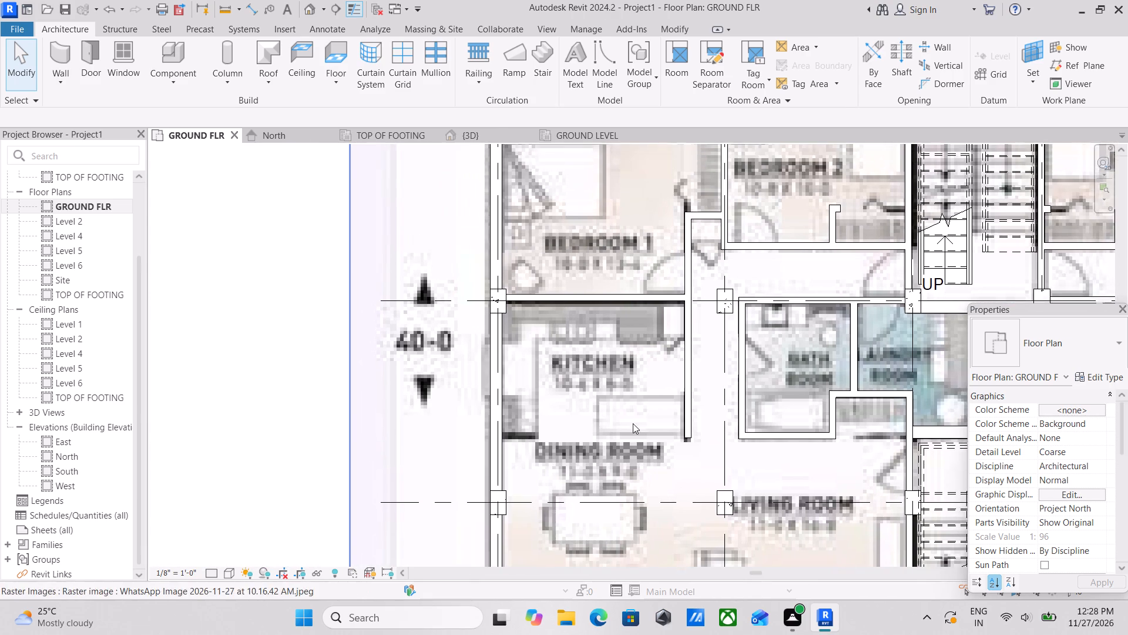
{"action": "middle_click_drag", "start_coordinate": [626, 398], "coordinate": [632, 448]}
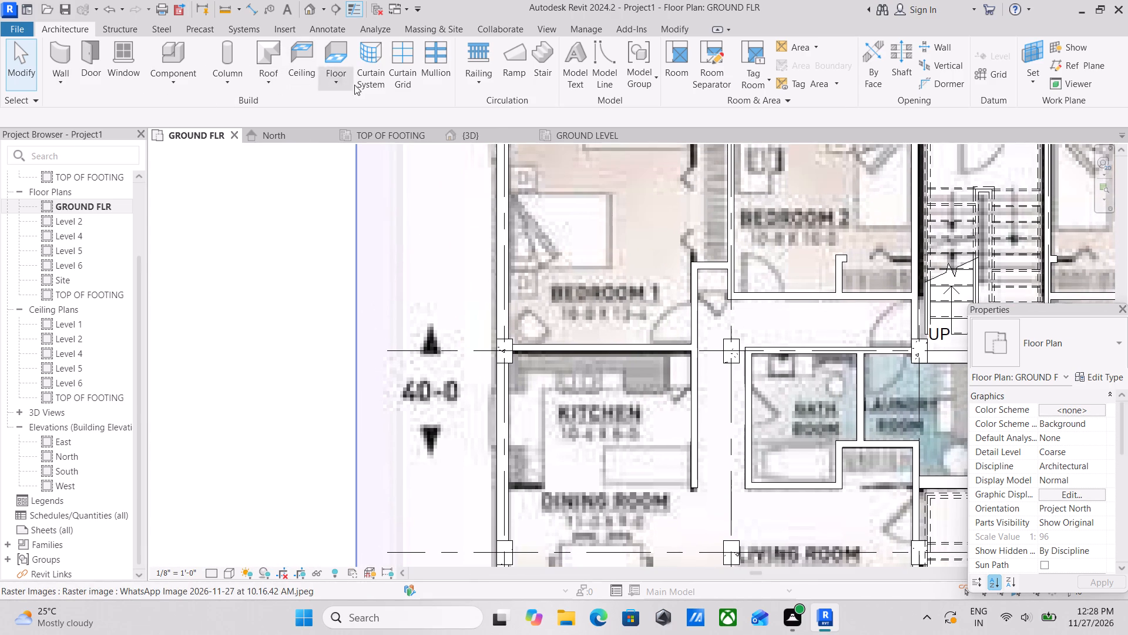
Begin an architectural floor, duplicate the Generic - 12" type as "flooring 1'", and open its layer structure for editing.
{"action": "left_click", "coordinate": [327, 77]}
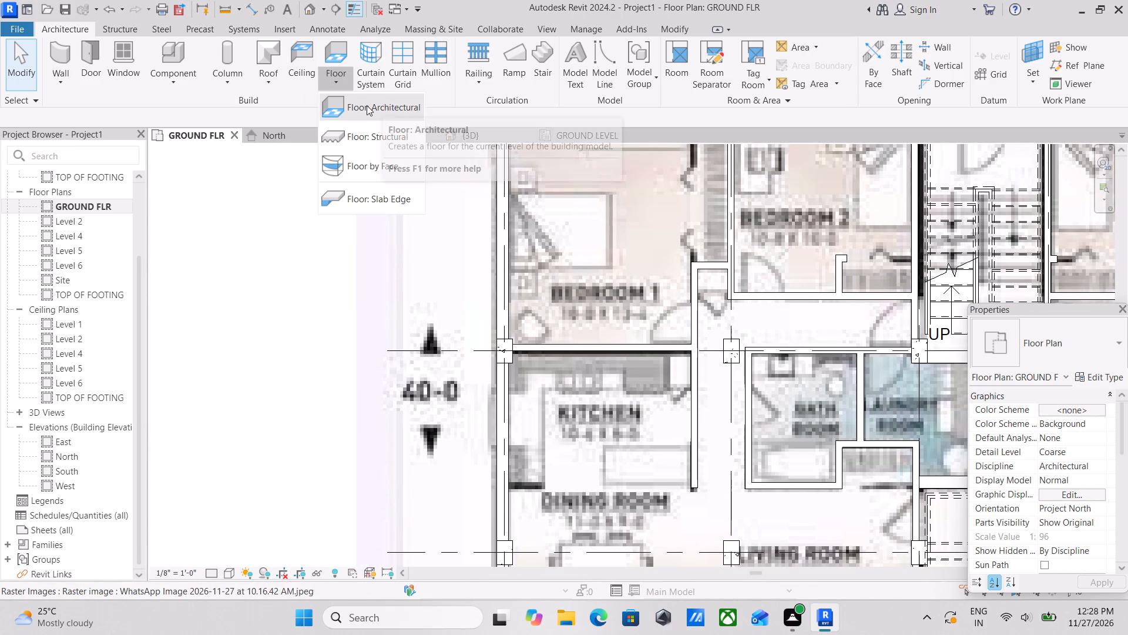
{"action": "left_click", "coordinate": [367, 105]}
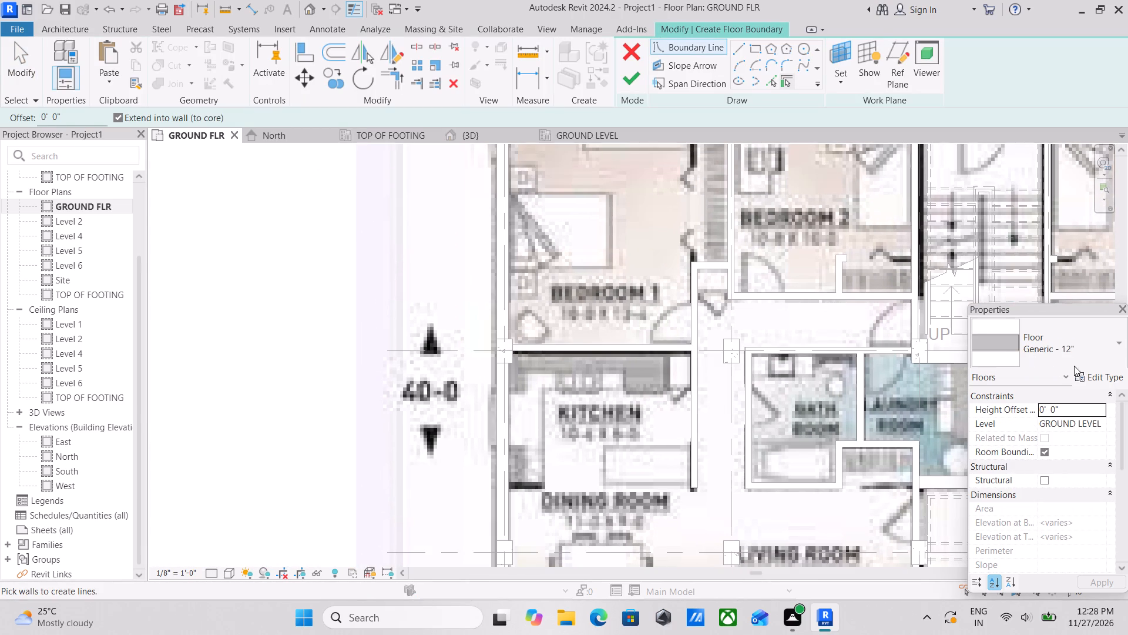
{"action": "left_click", "coordinate": [1093, 379]}
{"action": "left_click", "coordinate": [961, 136]}
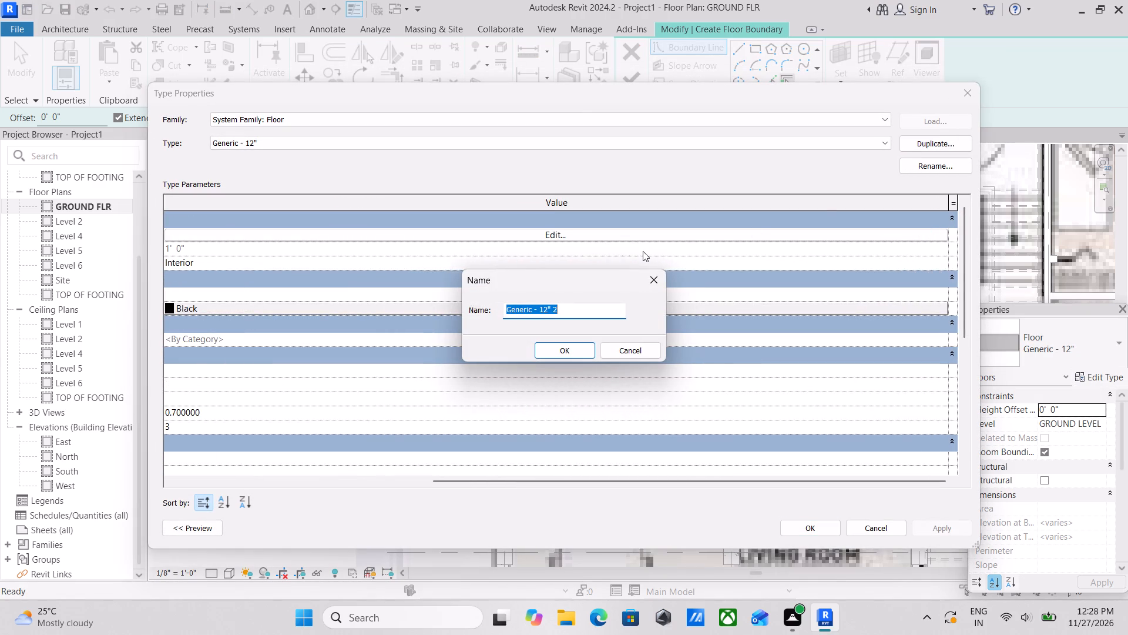
{"action": "type", "text": "fl"}
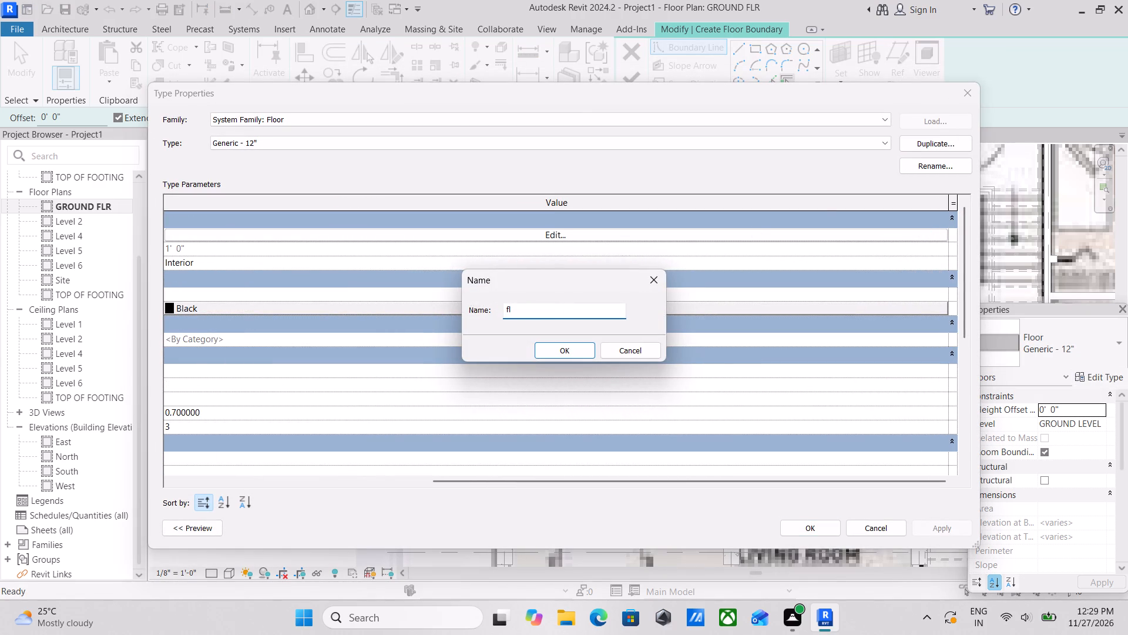
{"action": "type", "text": "ooring 1'"}
{"action": "key", "text": "Return"}
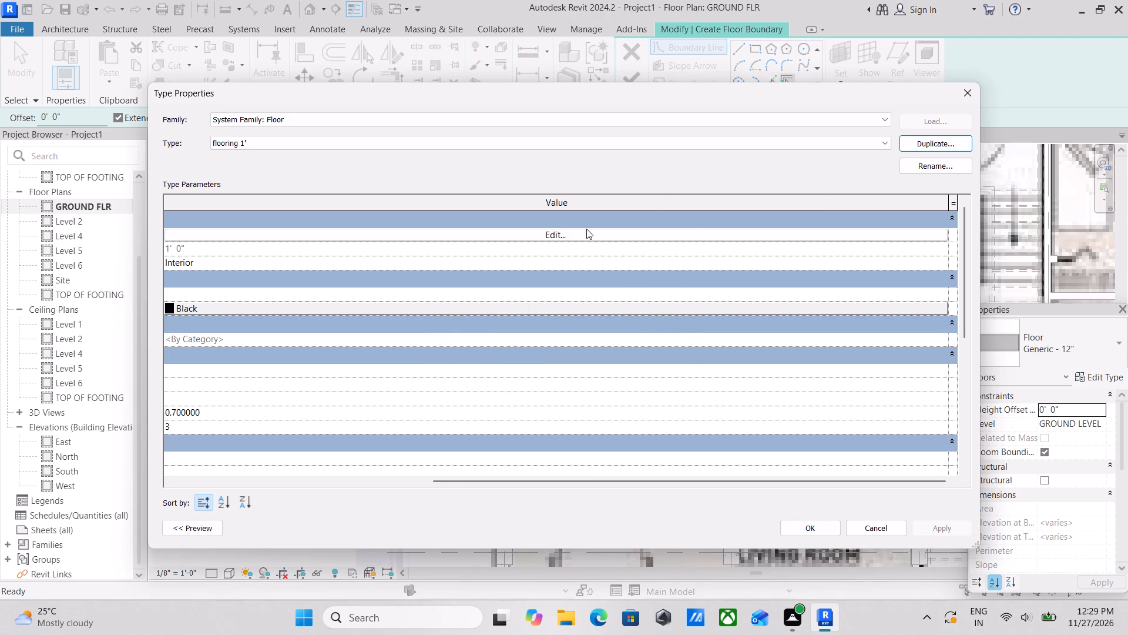
{"action": "left_click", "coordinate": [580, 235]}
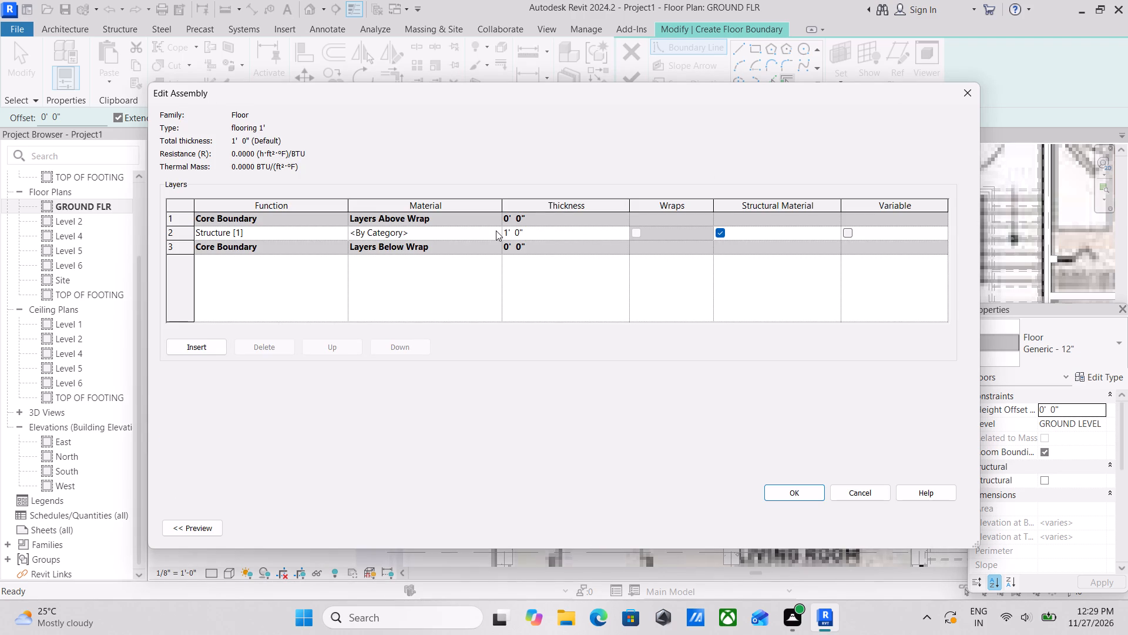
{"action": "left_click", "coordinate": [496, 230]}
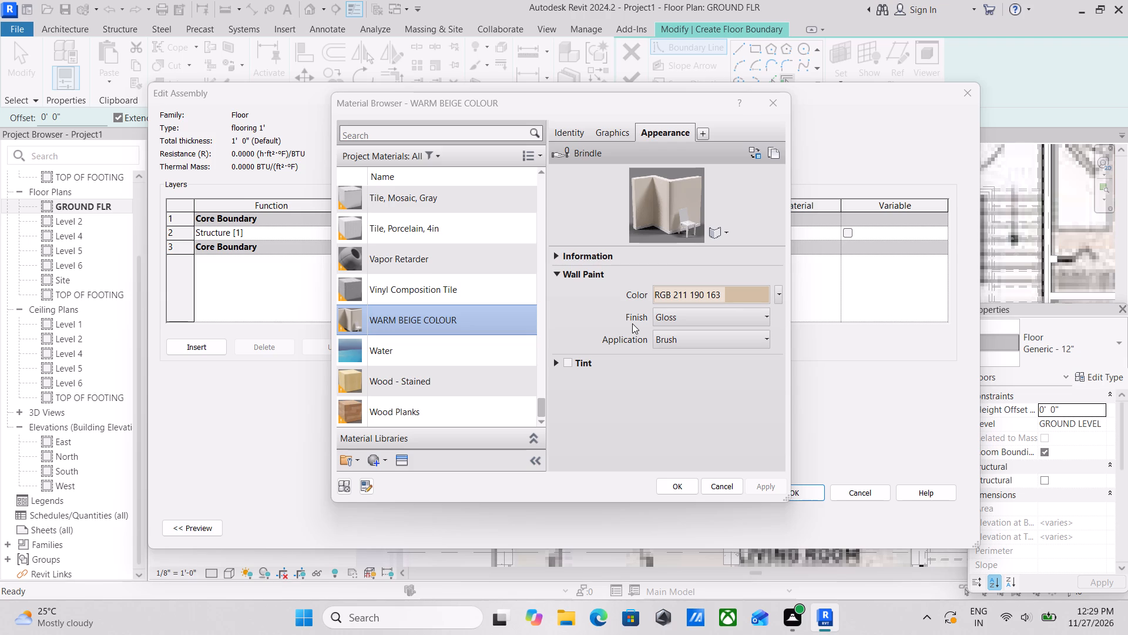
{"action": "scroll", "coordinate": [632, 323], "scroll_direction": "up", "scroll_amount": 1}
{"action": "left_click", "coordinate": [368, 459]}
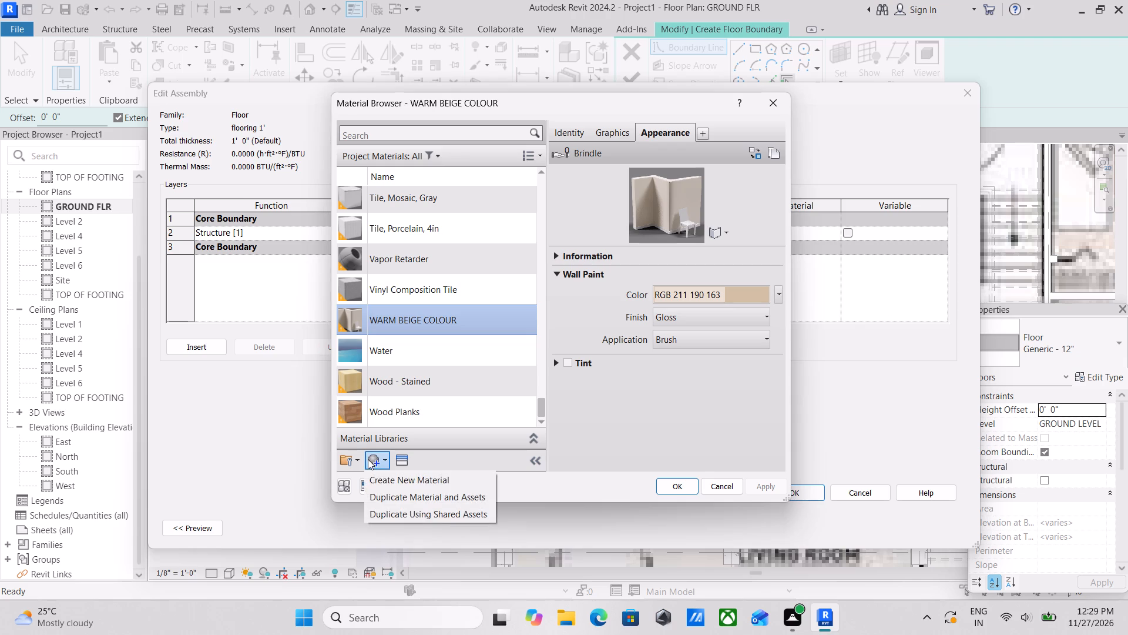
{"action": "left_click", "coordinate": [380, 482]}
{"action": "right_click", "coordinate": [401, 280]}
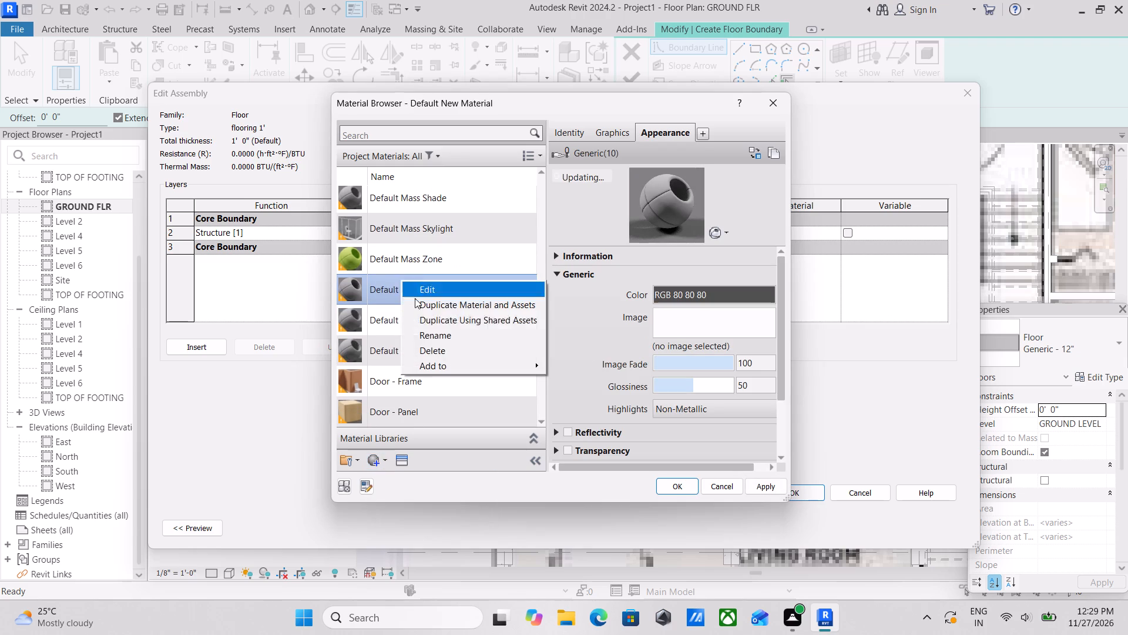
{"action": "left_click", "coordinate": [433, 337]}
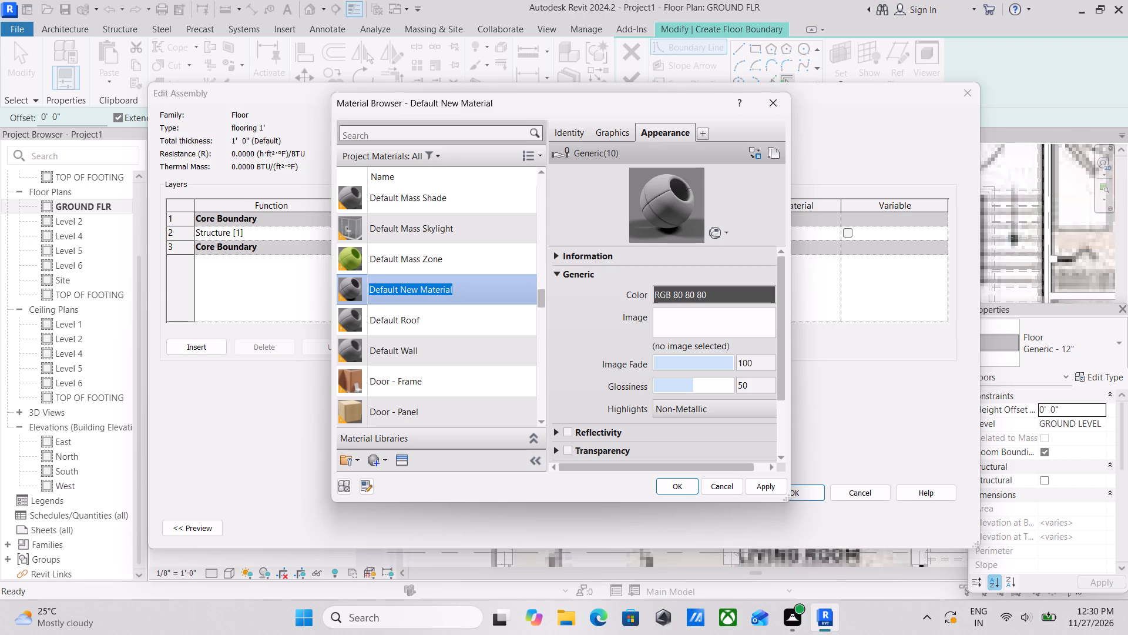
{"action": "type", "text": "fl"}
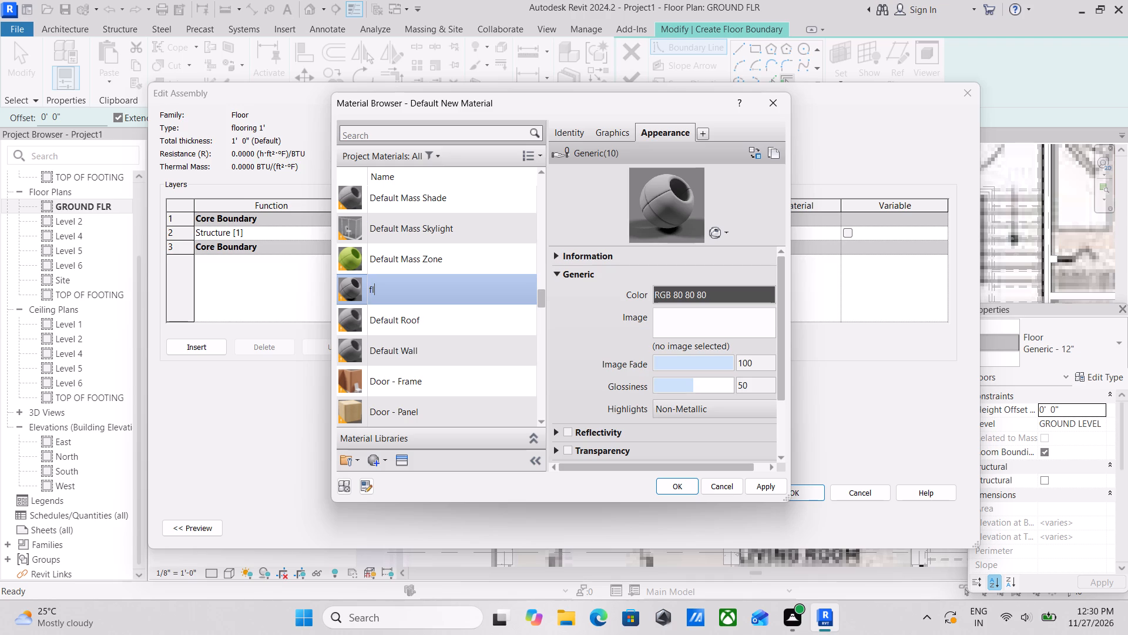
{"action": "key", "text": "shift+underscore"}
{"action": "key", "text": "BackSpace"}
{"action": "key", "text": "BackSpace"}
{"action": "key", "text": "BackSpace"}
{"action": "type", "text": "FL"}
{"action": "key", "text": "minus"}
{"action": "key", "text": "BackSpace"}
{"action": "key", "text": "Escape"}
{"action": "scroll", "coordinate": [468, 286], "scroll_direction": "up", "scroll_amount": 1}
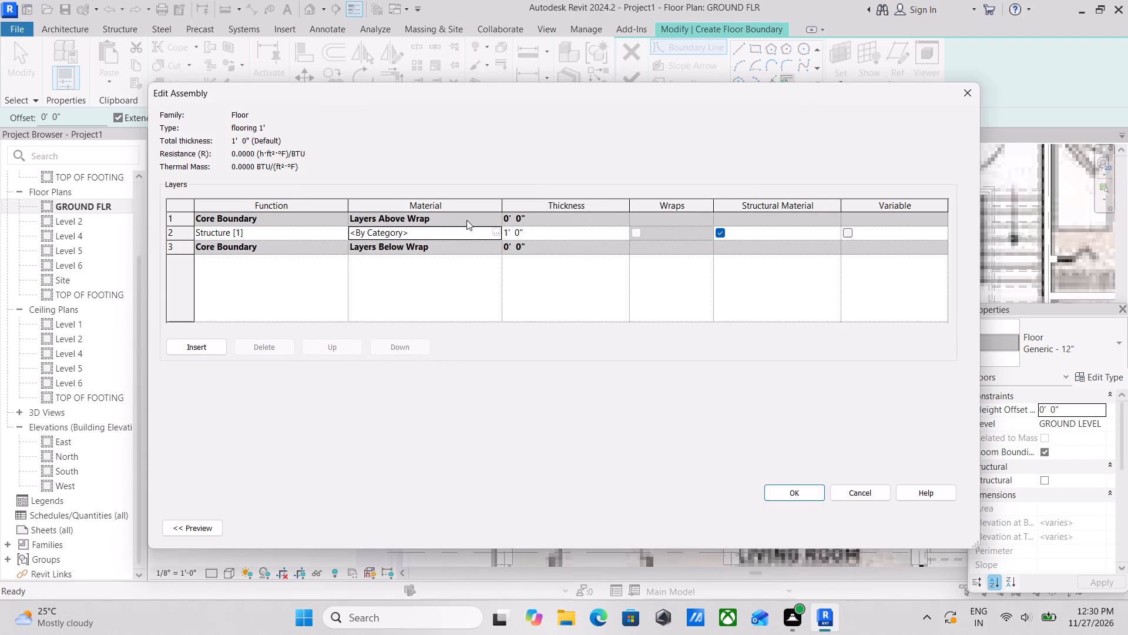
Create a new material for the floor's structure layer and name it "FL_MARBLE WHITE".
{"action": "left_click", "coordinate": [495, 230]}
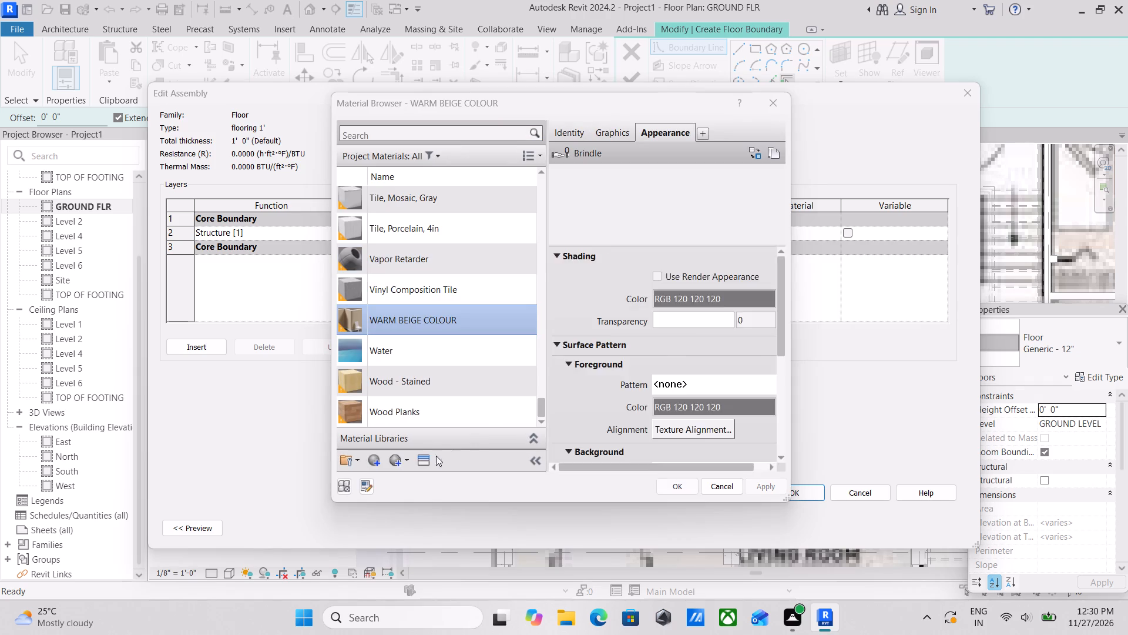
{"action": "left_click", "coordinate": [367, 454]}
{"action": "left_click", "coordinate": [390, 482]}
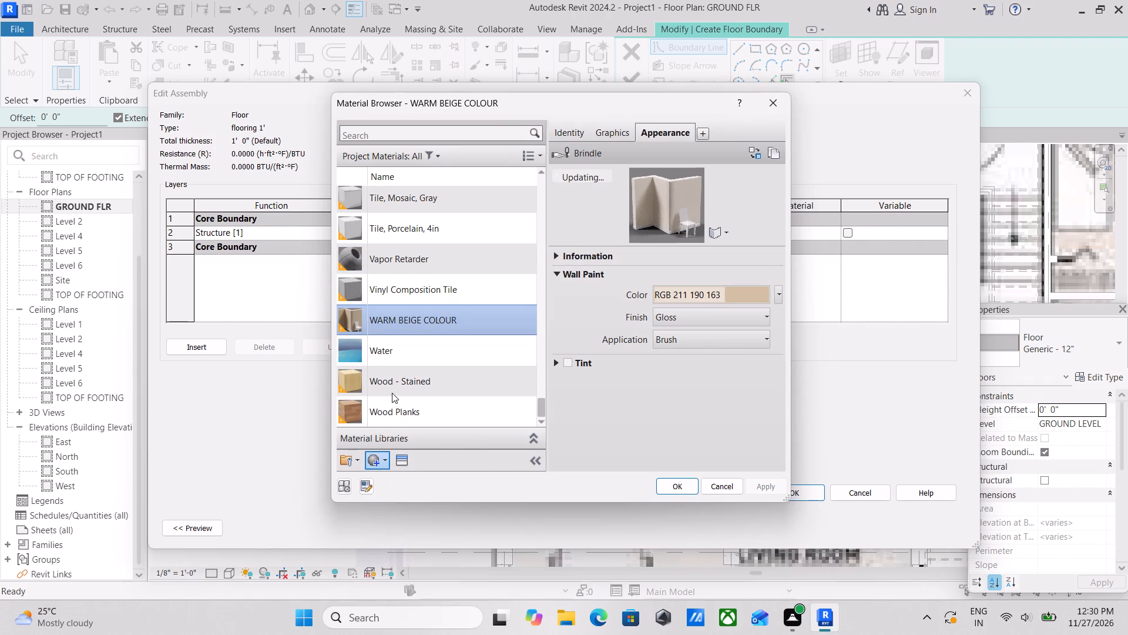
{"action": "left_click", "coordinate": [456, 302]}
{"action": "left_click", "coordinate": [438, 308]}
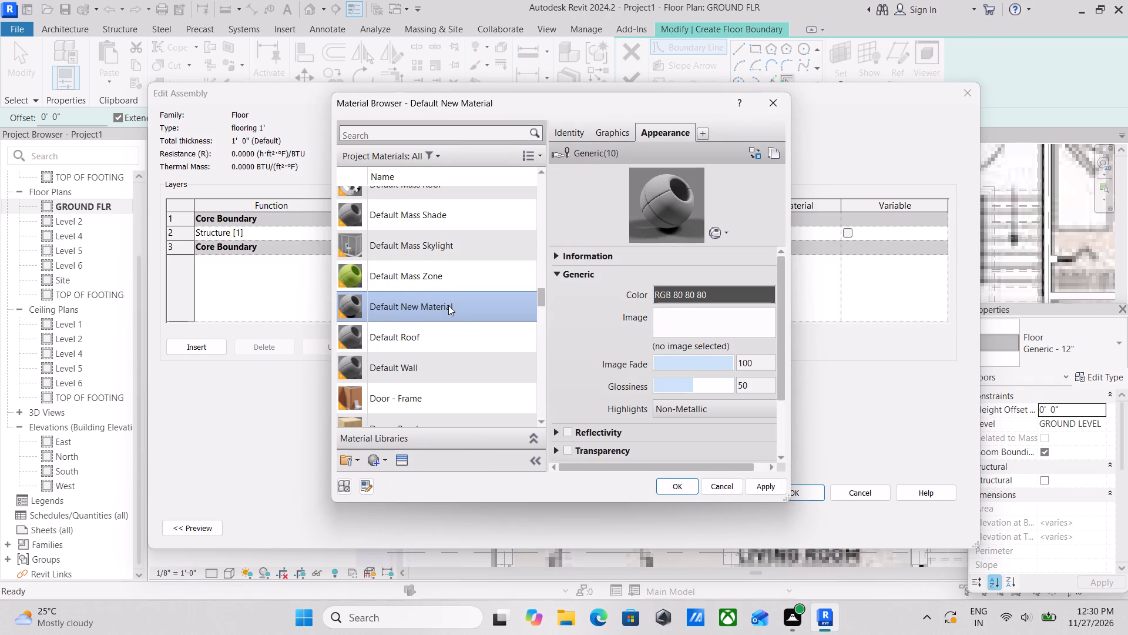
{"action": "left_click", "coordinate": [451, 306]}
{"action": "right_click", "coordinate": [449, 307]}
{"action": "left_click", "coordinate": [471, 362]}
{"action": "type", "text": "FL"}
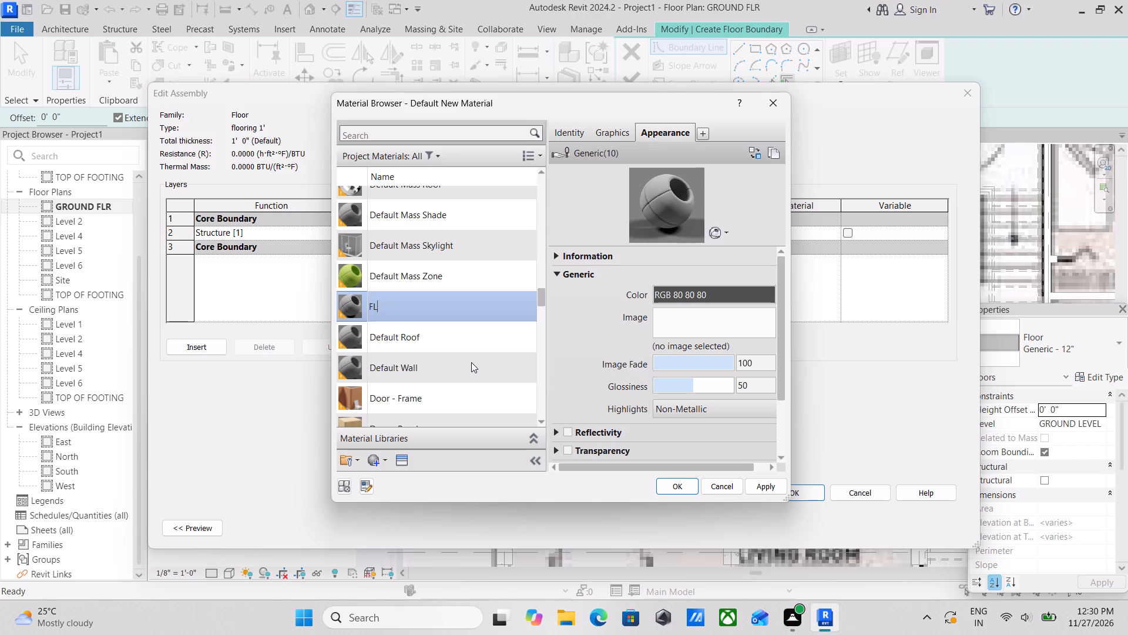
{"action": "key", "text": "shift+underscore"}
{"action": "type", "text": "MARBLW"}
{"action": "key", "text": "BackSpace"}
{"action": "type", "text": "E WHITE"}
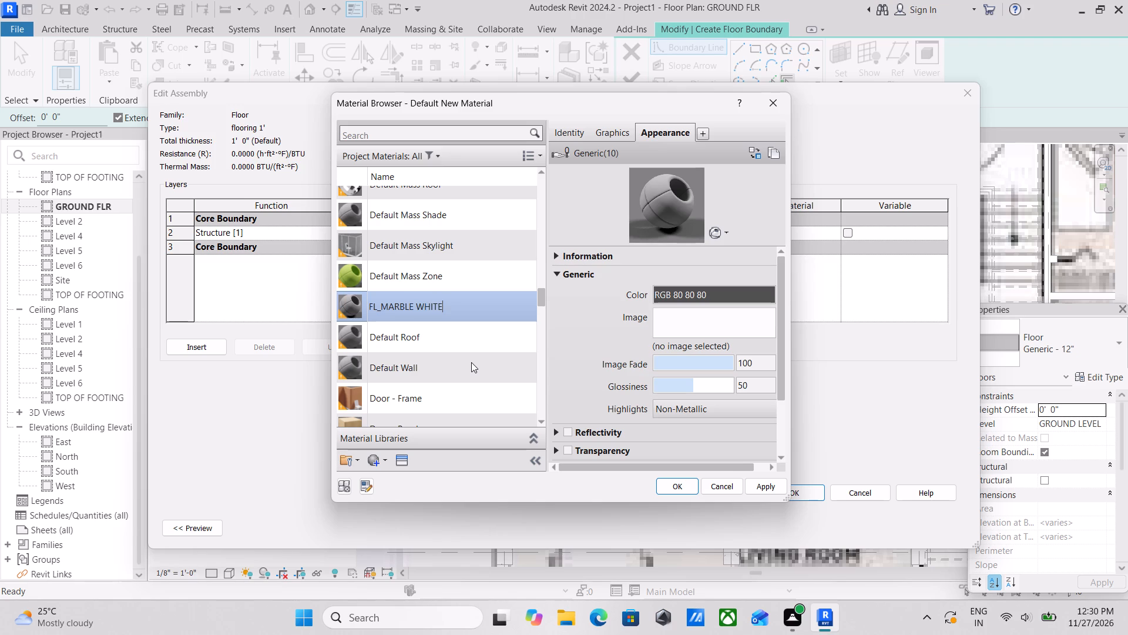
{"action": "key", "text": "space"}
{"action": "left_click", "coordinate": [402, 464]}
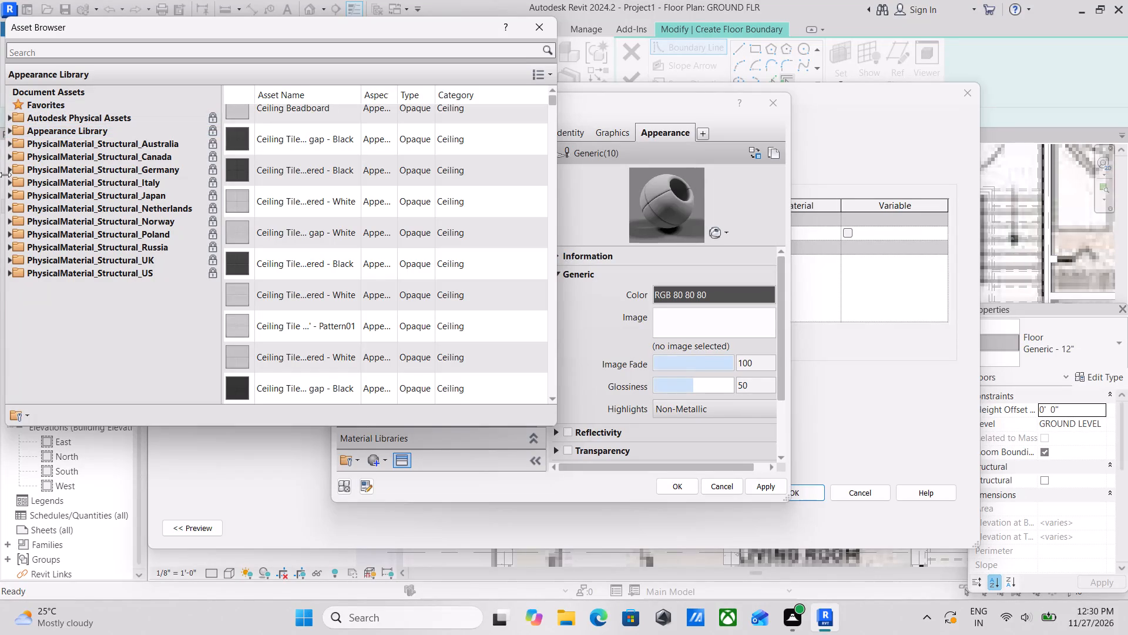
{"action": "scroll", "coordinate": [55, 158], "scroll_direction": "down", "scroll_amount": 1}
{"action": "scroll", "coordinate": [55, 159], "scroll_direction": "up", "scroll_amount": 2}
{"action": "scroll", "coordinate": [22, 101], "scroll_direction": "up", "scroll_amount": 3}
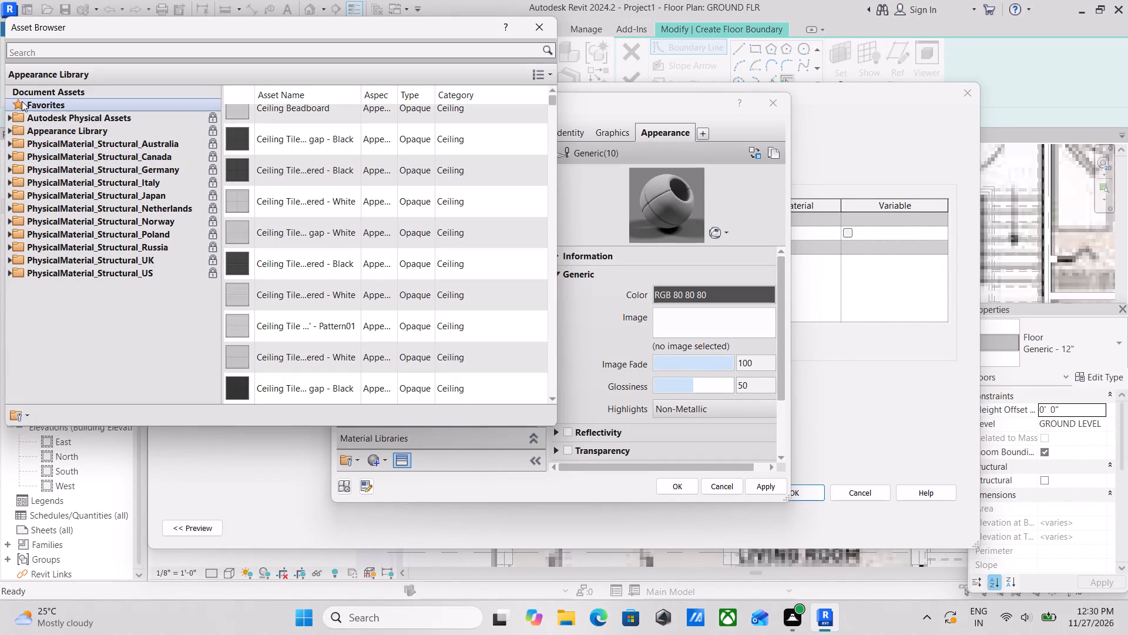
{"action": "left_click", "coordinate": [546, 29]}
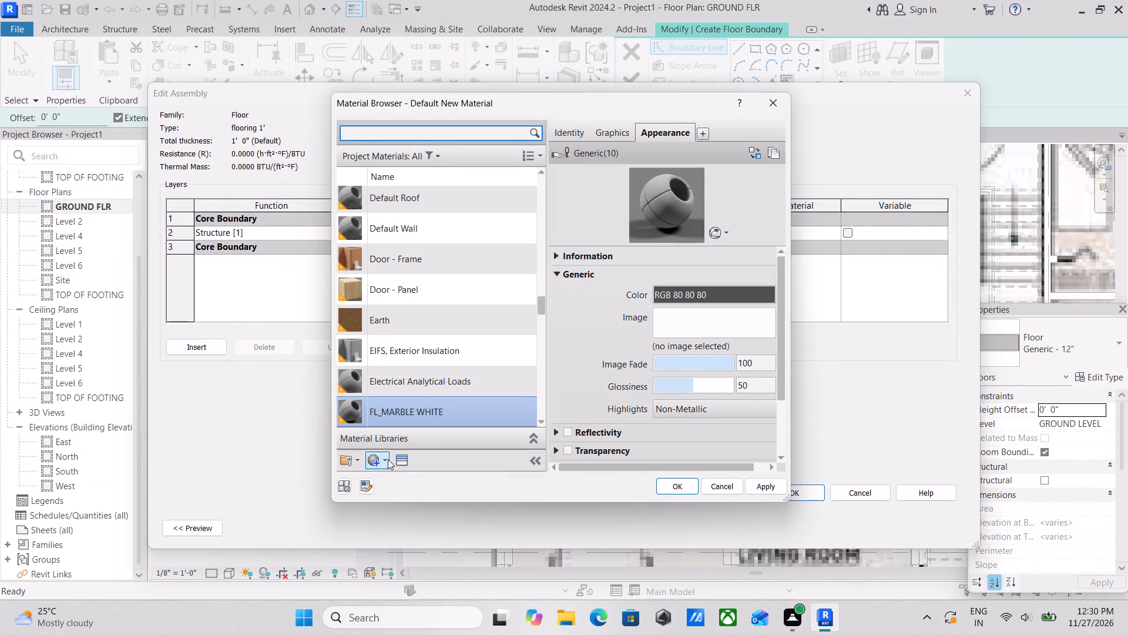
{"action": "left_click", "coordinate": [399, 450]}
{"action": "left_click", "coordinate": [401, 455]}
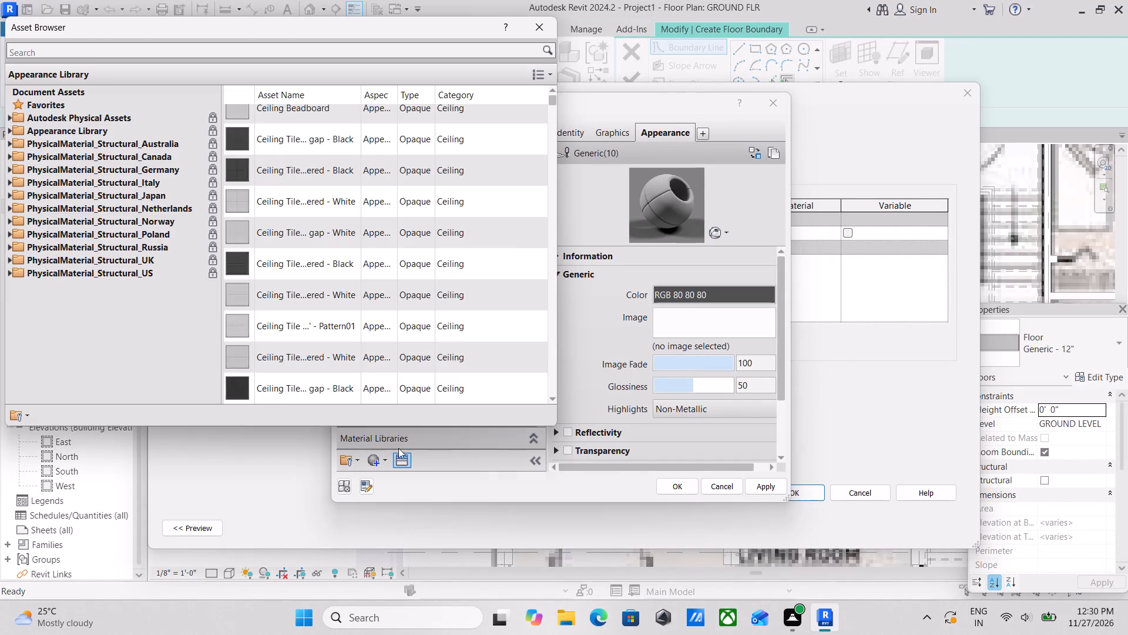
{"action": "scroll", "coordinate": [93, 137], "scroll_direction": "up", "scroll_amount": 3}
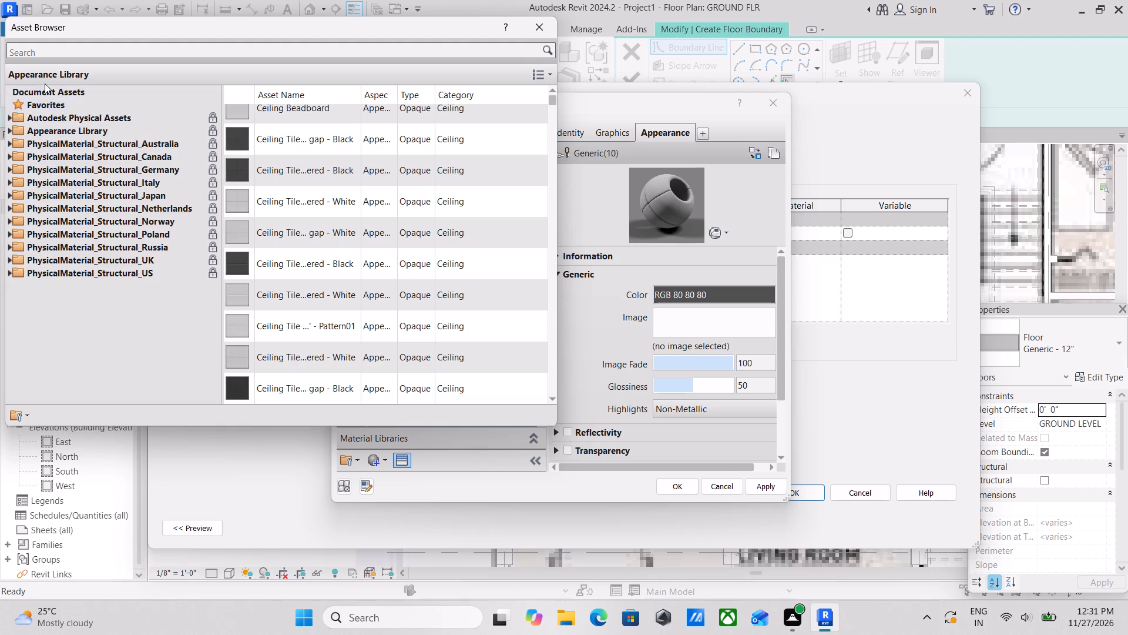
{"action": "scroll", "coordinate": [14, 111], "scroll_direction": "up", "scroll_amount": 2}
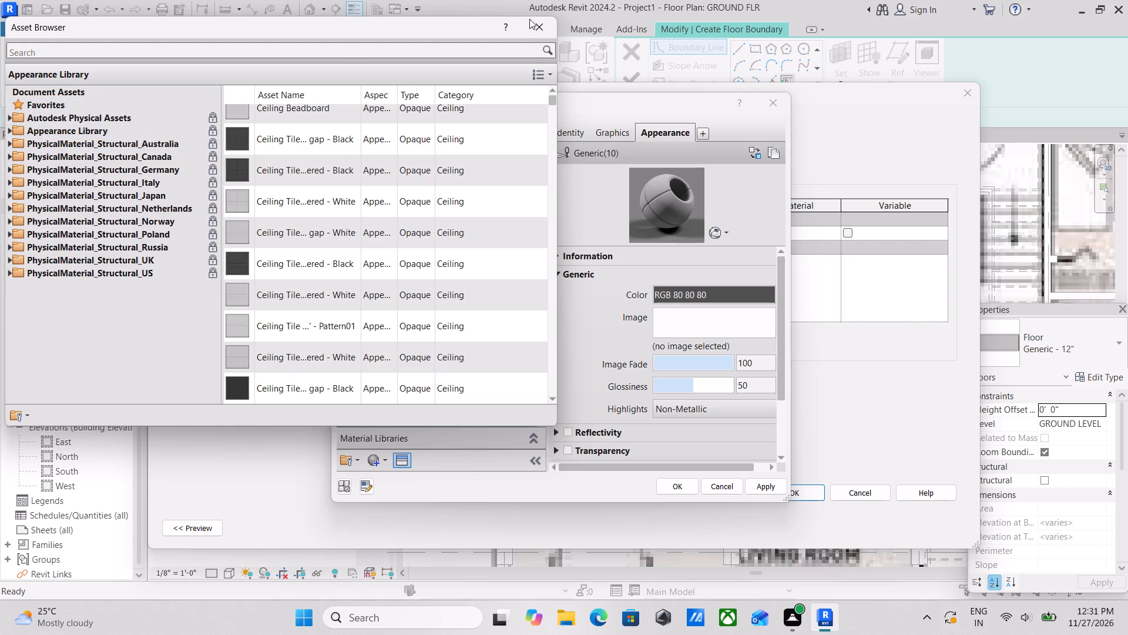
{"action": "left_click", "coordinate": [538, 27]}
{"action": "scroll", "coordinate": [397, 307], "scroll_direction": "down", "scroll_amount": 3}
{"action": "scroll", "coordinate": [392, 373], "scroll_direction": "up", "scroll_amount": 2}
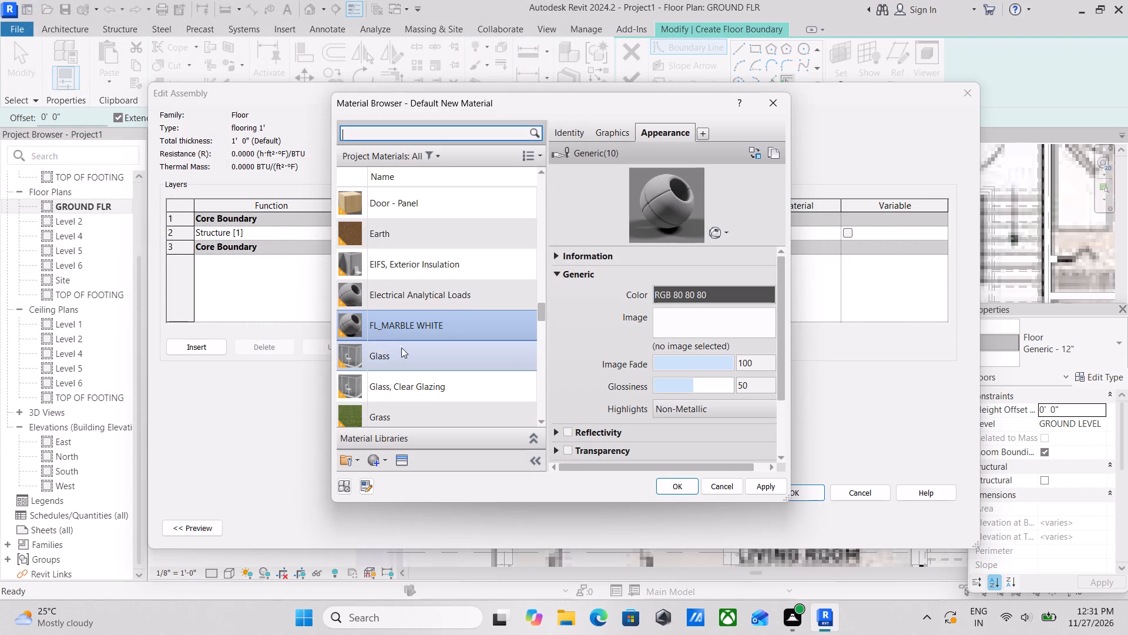
Open the Marble category under Stone in the Appearance Library to find an asset for FL_MARBLE WHITE.
{"action": "left_click", "coordinate": [404, 459]}
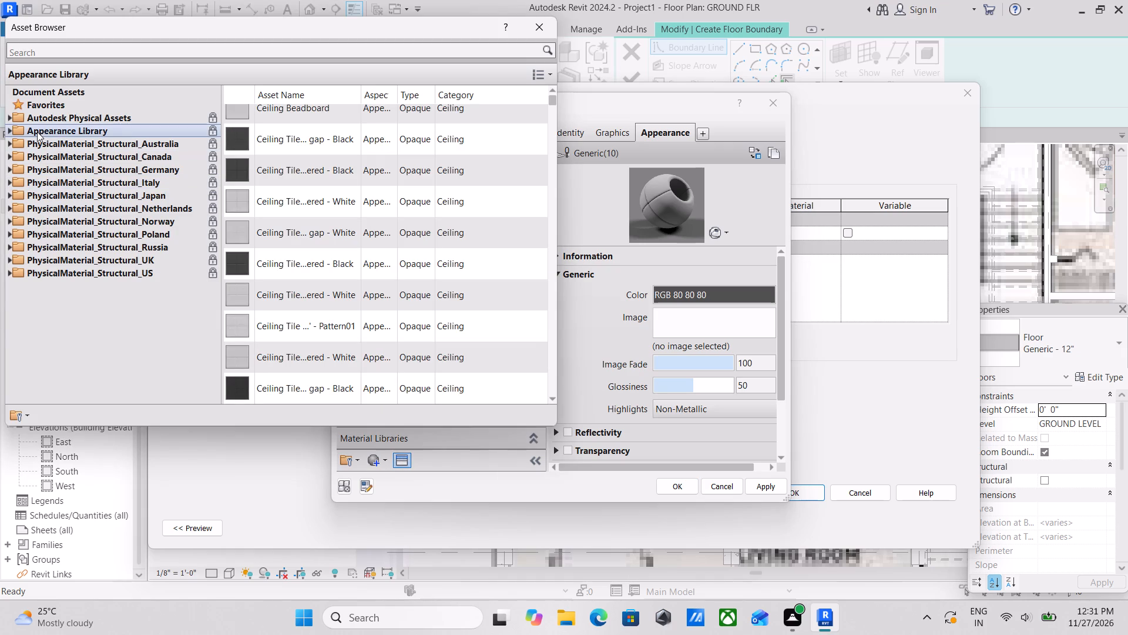
{"action": "left_click", "coordinate": [13, 131]}
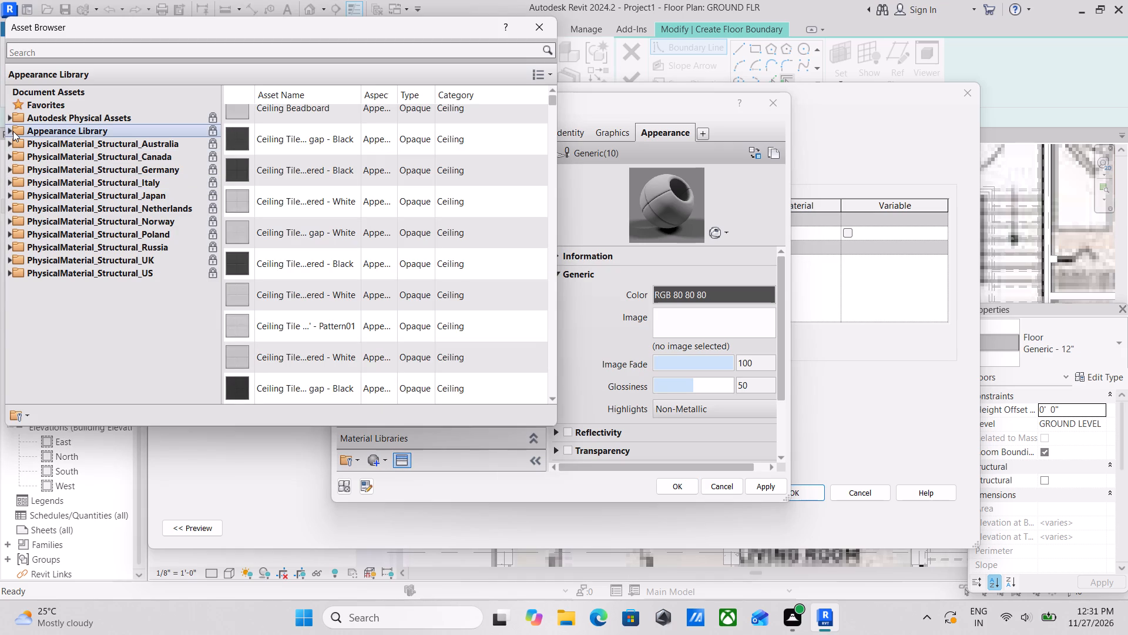
{"action": "left_click", "coordinate": [8, 131]}
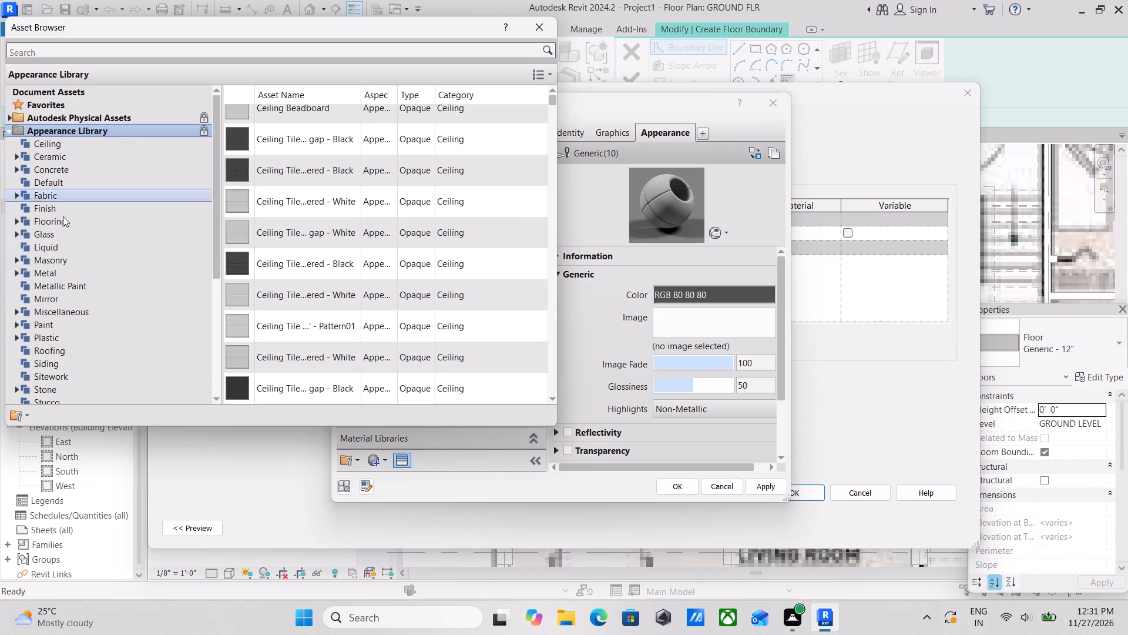
{"action": "scroll", "coordinate": [71, 236], "scroll_direction": "down", "scroll_amount": 4}
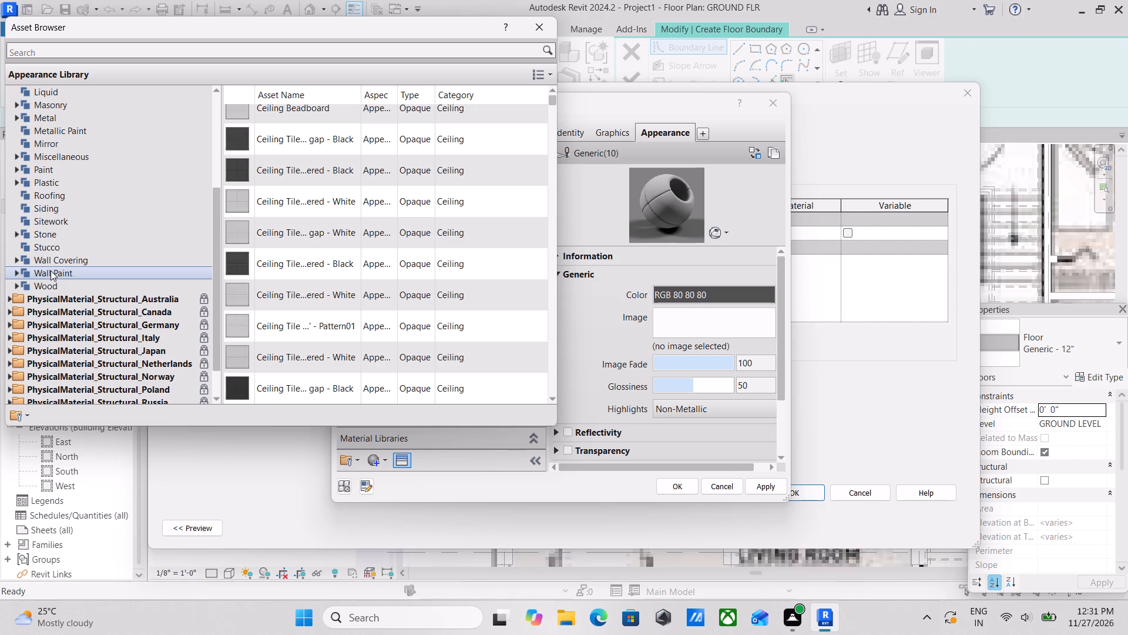
{"action": "left_click", "coordinate": [21, 234]}
{"action": "left_click", "coordinate": [14, 234]}
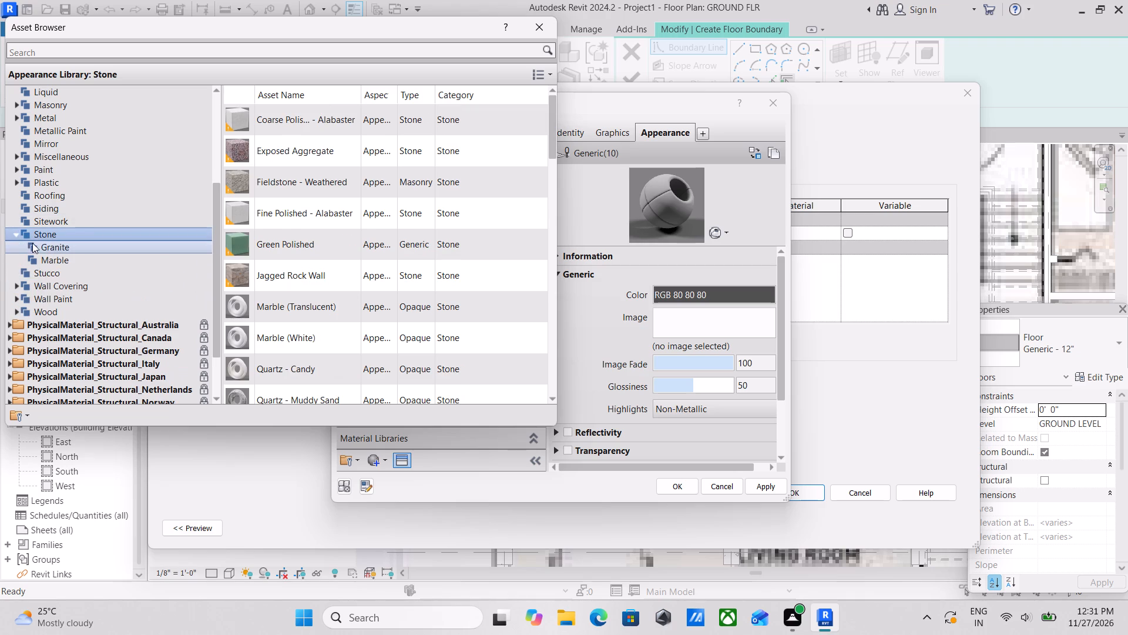
{"action": "double_click", "coordinate": [54, 256]}
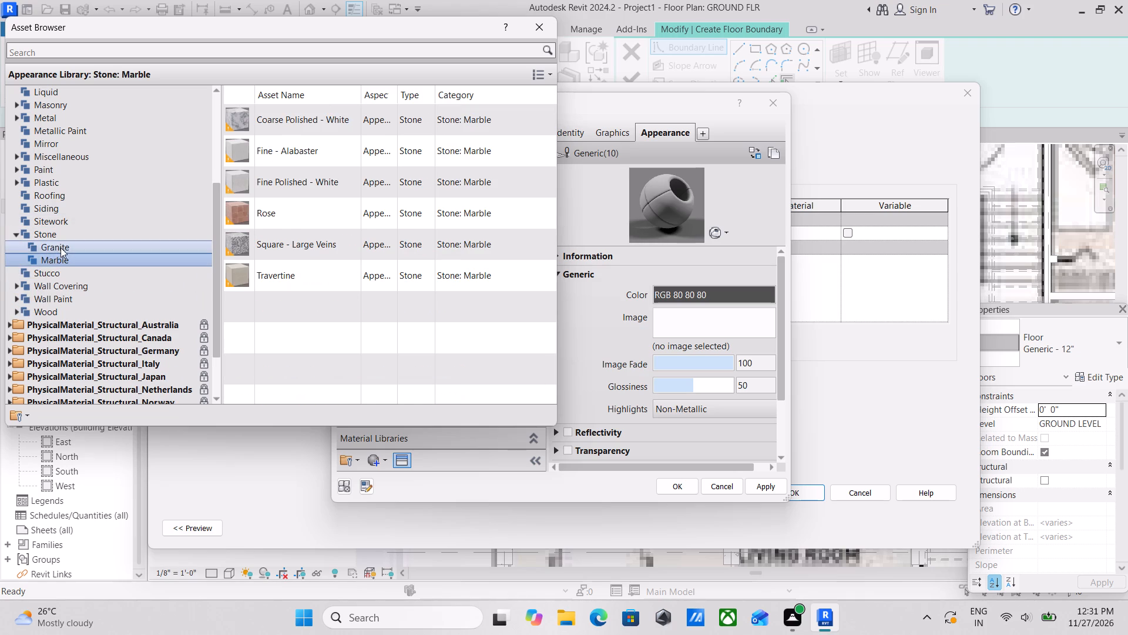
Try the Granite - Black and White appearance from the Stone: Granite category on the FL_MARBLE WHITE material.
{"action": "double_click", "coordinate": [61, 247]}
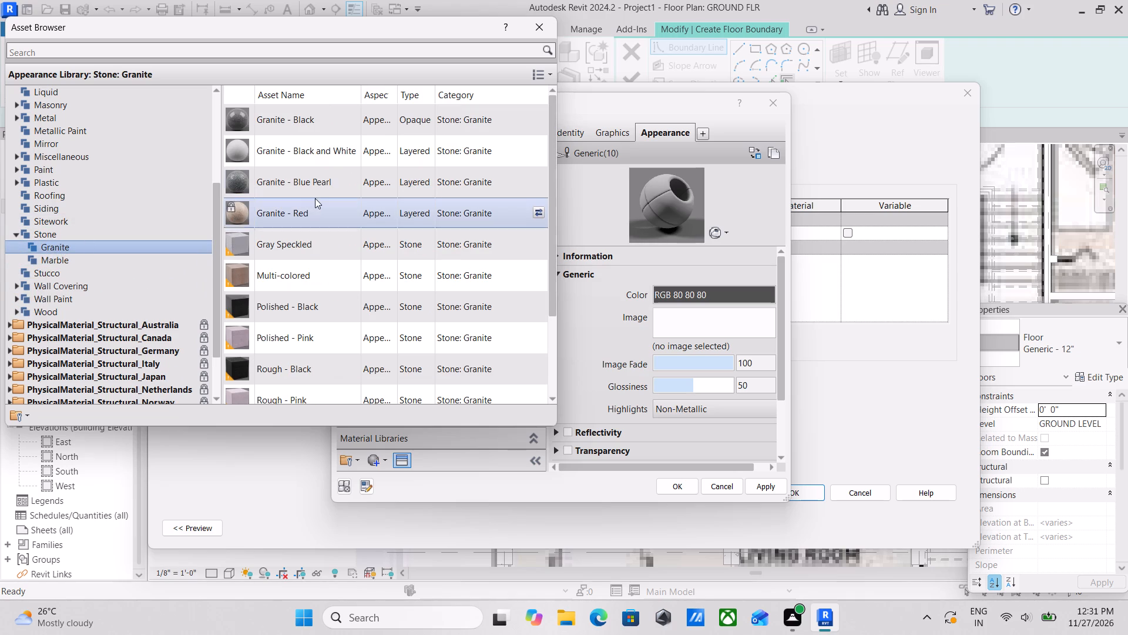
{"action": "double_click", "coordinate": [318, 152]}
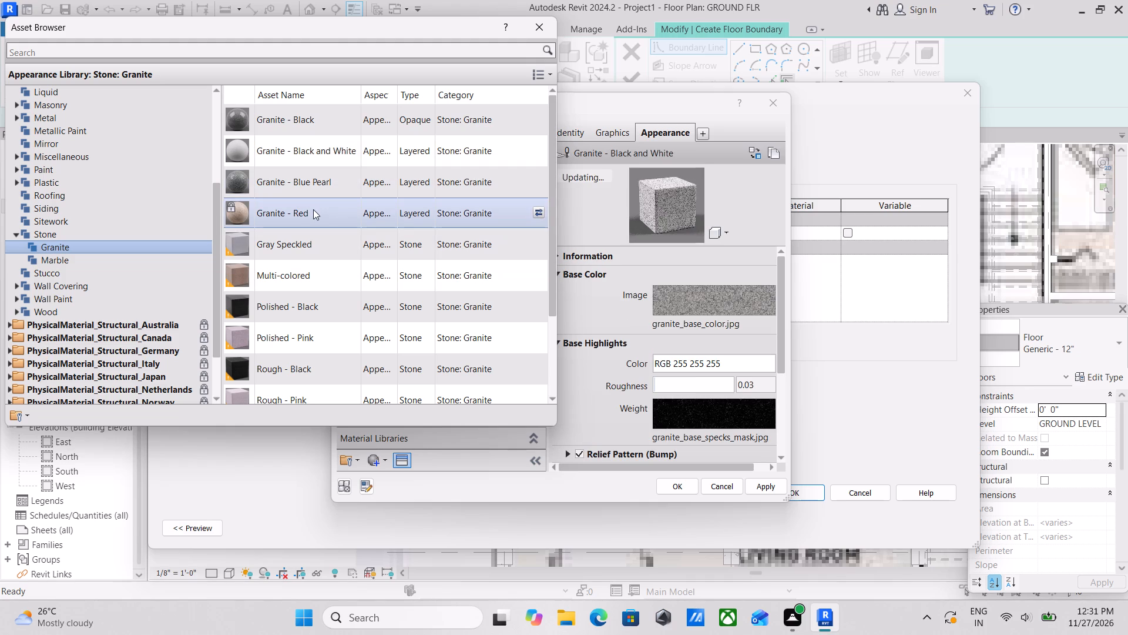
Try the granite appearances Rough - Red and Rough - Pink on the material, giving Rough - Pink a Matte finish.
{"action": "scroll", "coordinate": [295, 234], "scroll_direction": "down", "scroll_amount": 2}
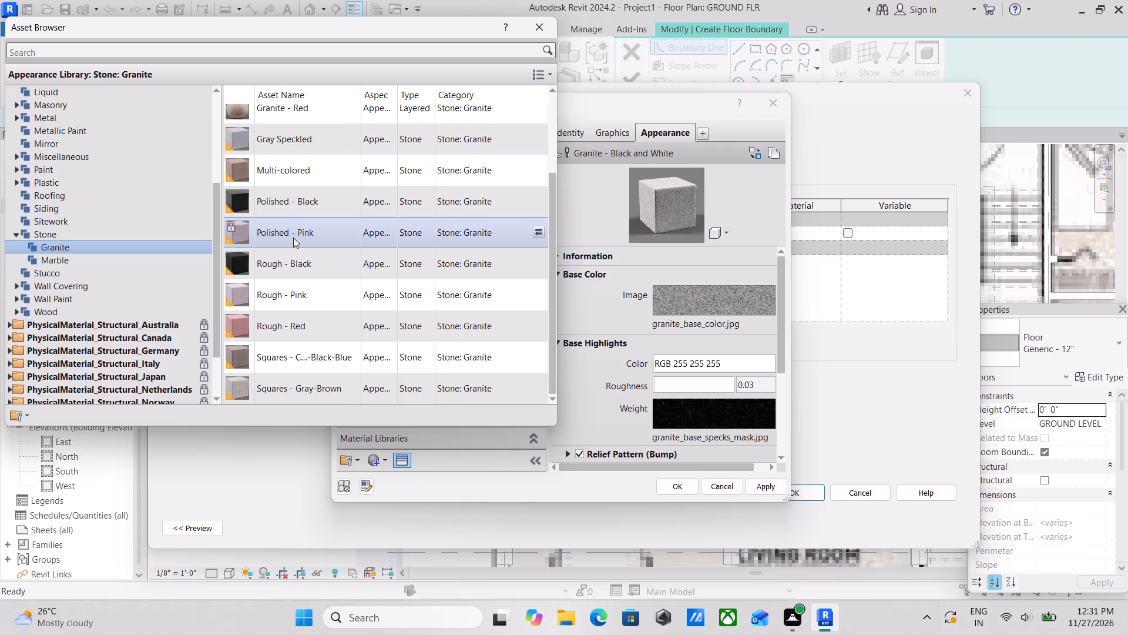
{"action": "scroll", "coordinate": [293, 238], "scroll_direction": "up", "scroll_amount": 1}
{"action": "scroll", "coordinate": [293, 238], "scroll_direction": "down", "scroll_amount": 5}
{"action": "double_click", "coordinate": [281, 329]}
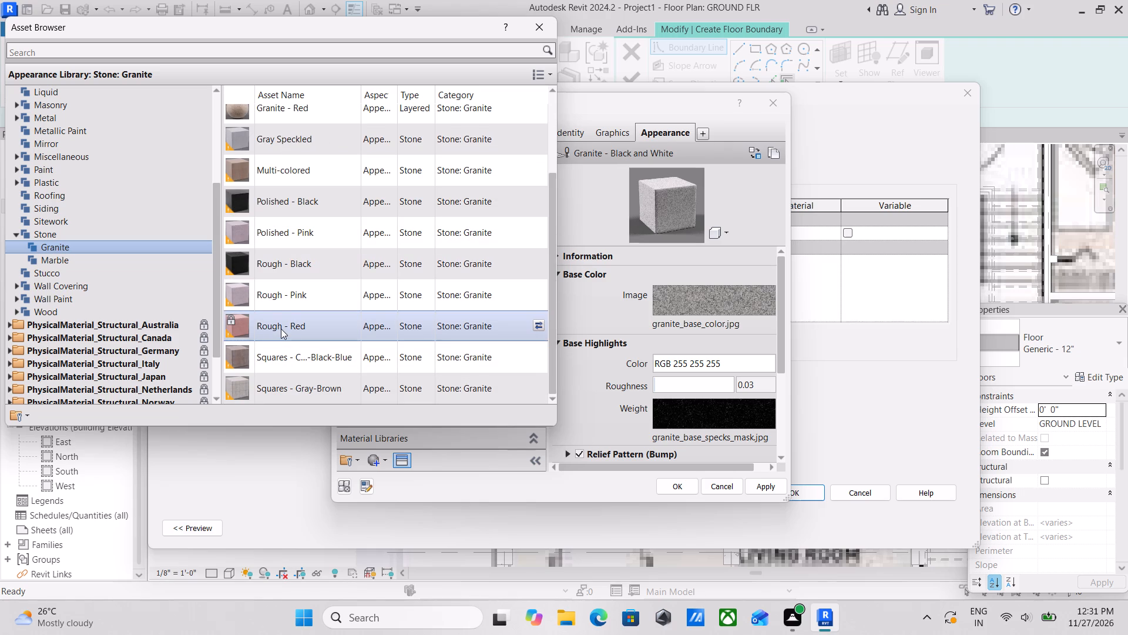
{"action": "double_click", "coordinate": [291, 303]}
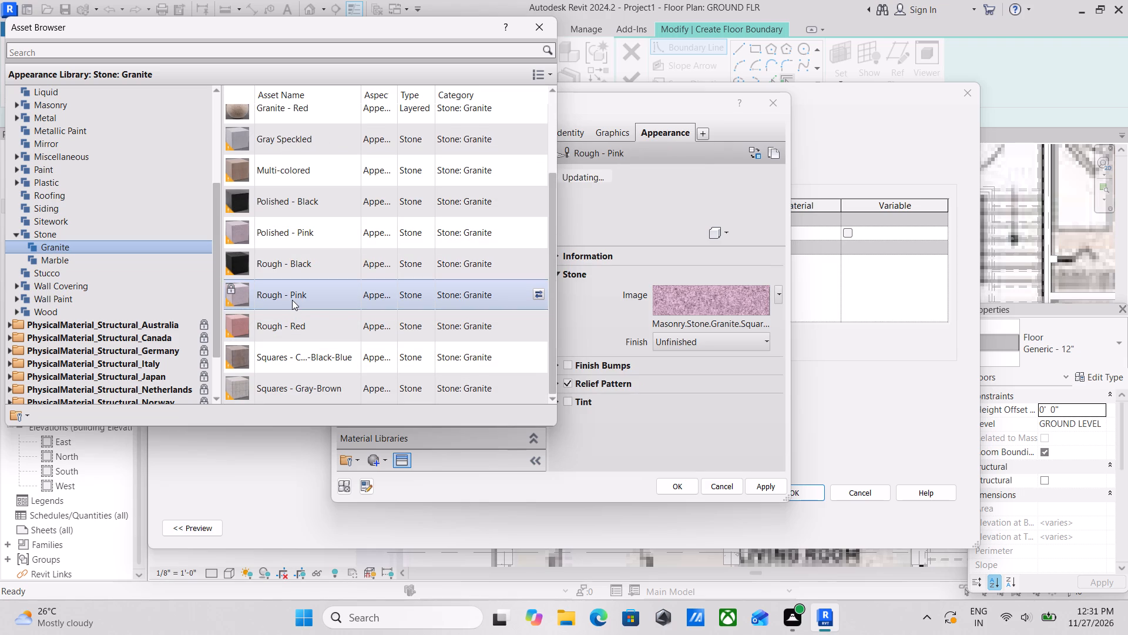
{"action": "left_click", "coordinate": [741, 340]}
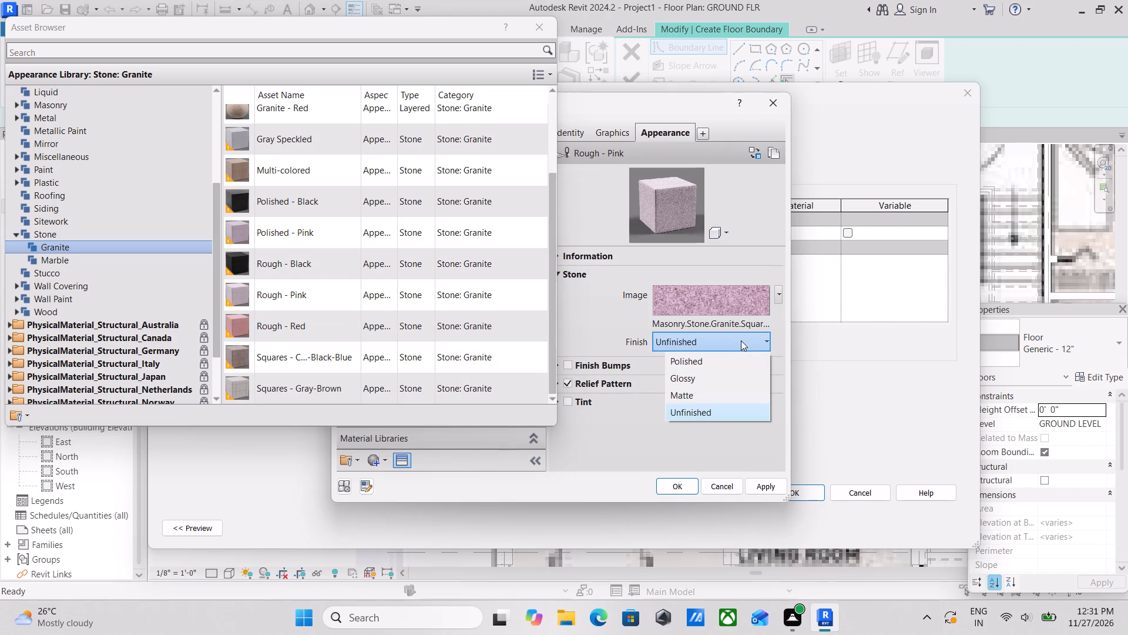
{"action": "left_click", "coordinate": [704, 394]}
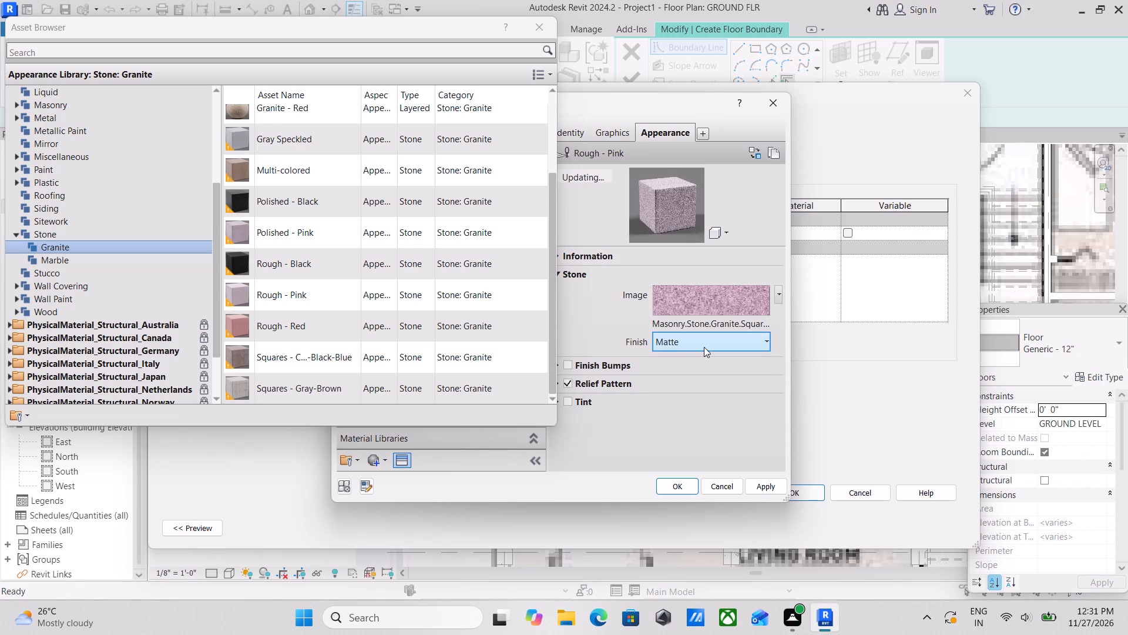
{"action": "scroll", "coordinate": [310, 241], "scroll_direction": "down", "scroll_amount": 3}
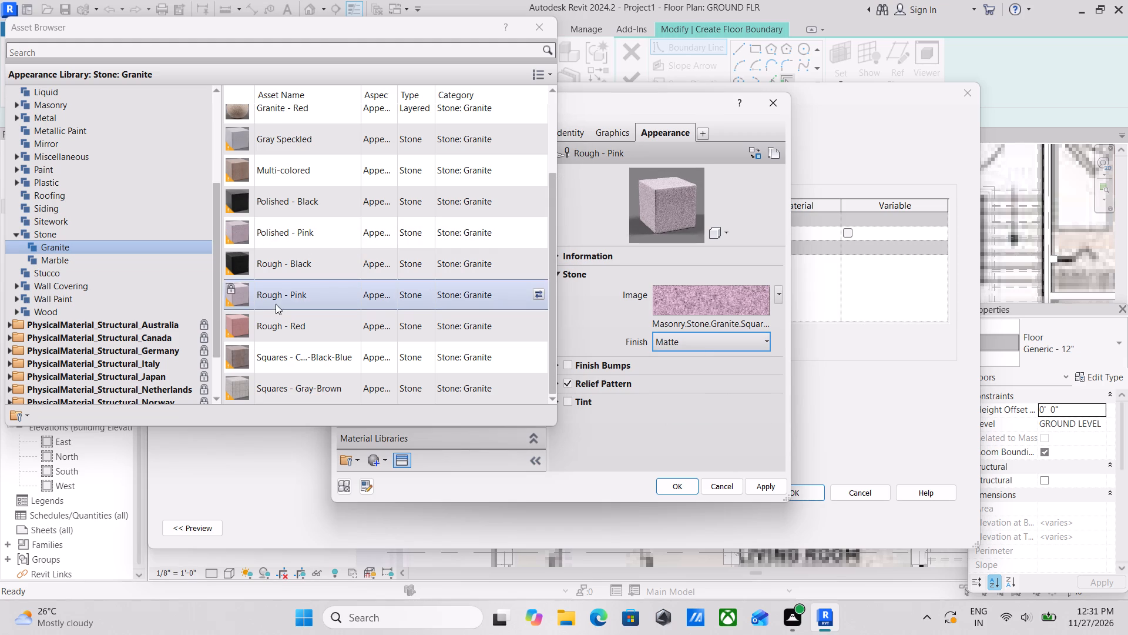
Replace the material's appearance with Fine Polished - White from the Stone: Marble category, keeping the Polished finish.
{"action": "double_click", "coordinate": [34, 265]}
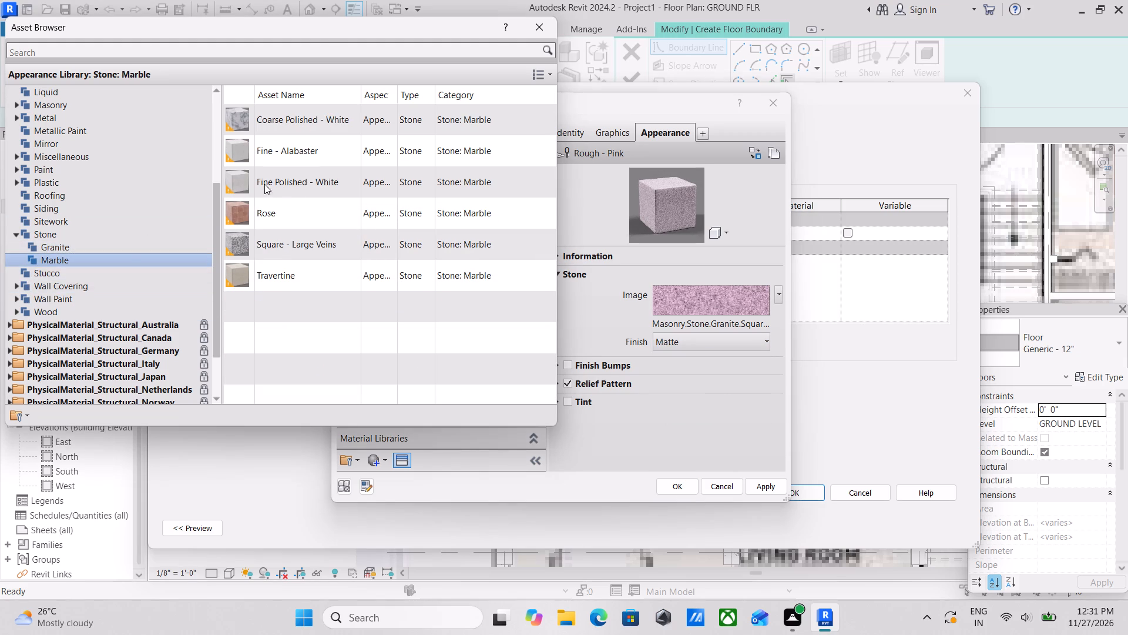
{"action": "scroll", "coordinate": [280, 180], "scroll_direction": "down", "scroll_amount": 3}
{"action": "double_click", "coordinate": [329, 178]}
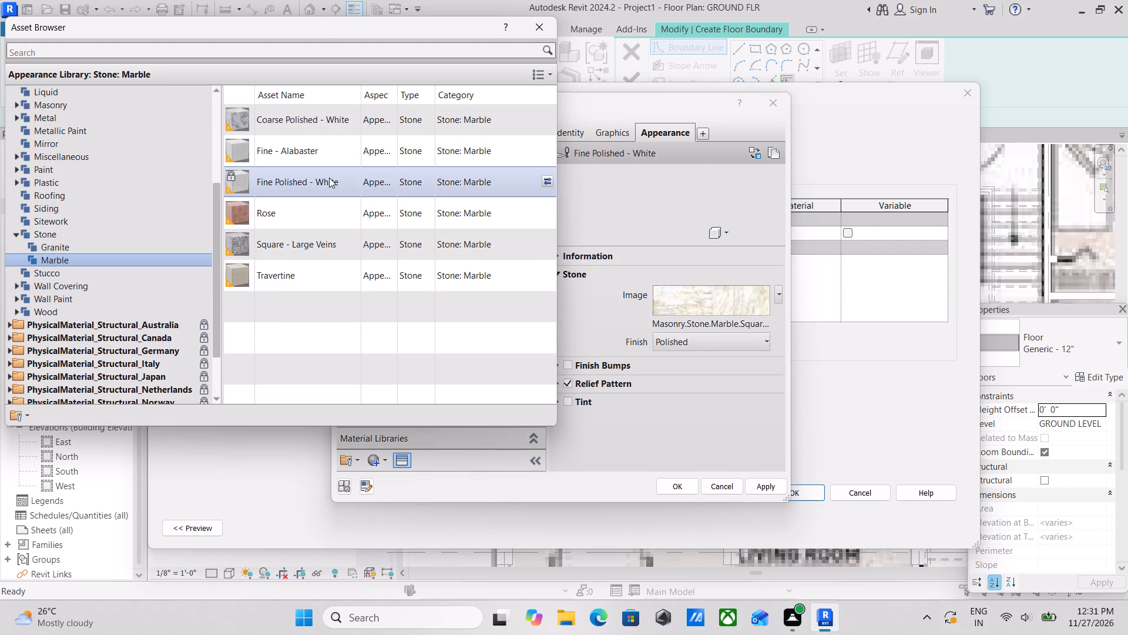
{"action": "left_click", "coordinate": [745, 335]}
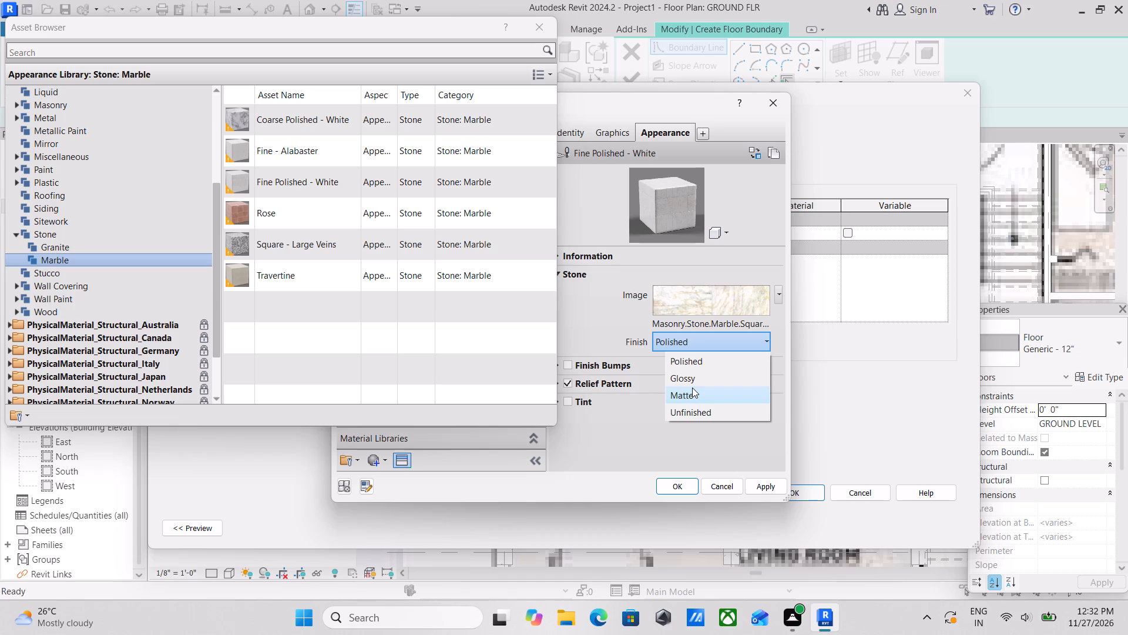
{"action": "left_click", "coordinate": [707, 346]}
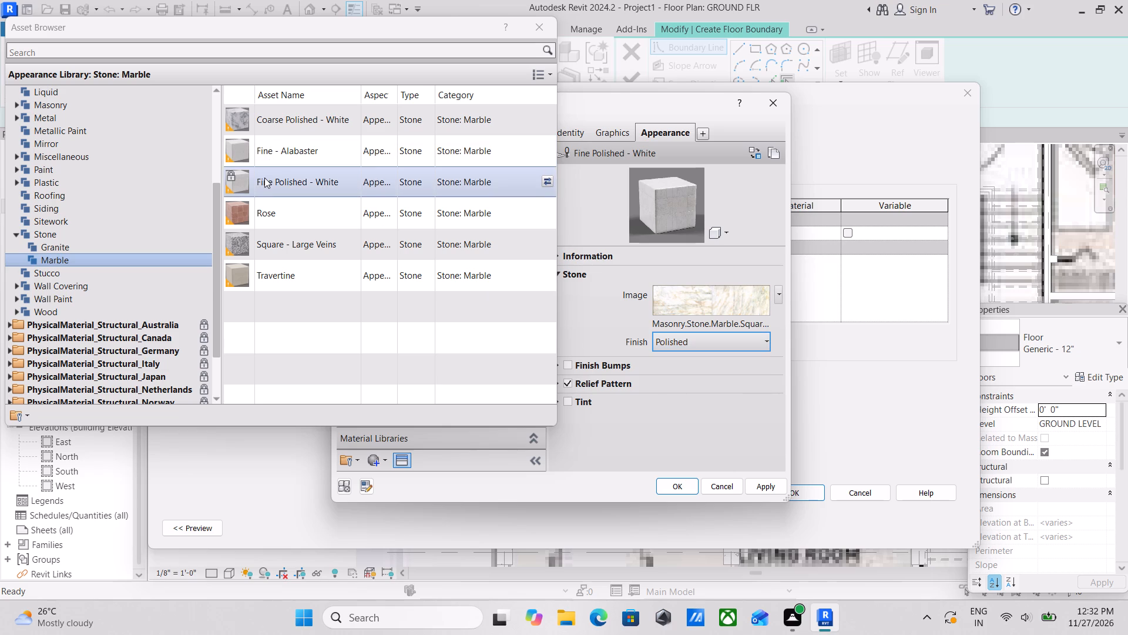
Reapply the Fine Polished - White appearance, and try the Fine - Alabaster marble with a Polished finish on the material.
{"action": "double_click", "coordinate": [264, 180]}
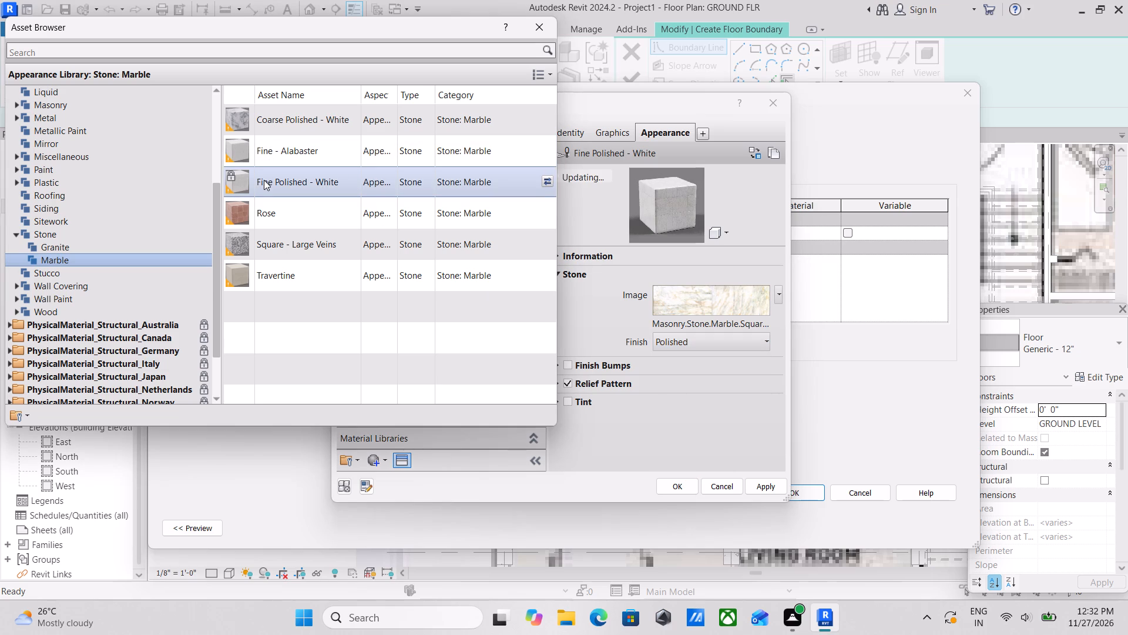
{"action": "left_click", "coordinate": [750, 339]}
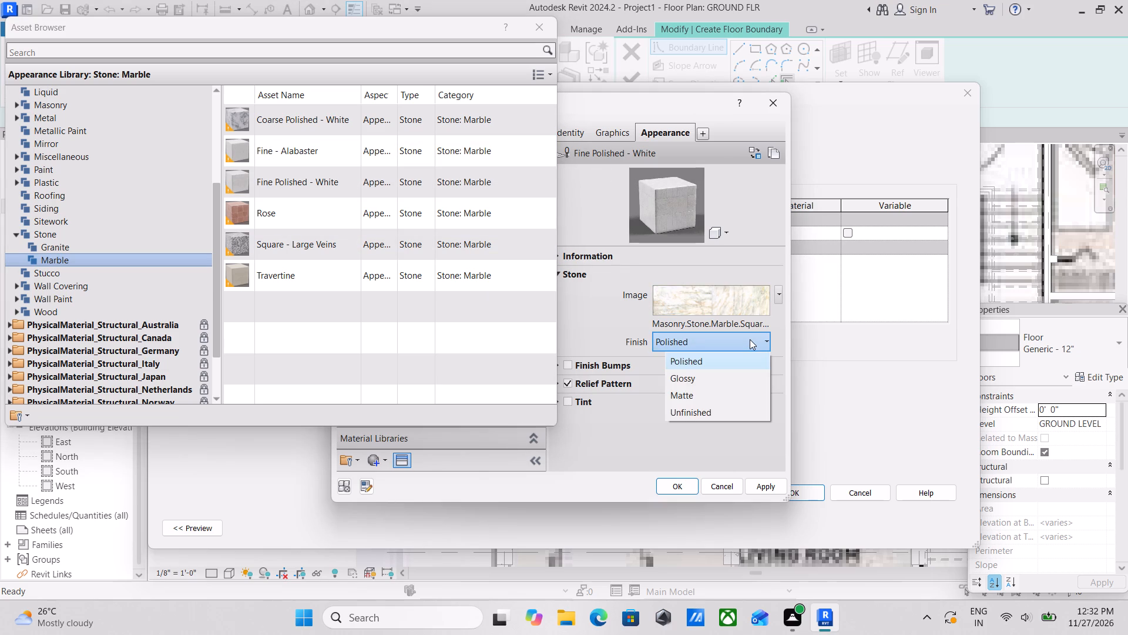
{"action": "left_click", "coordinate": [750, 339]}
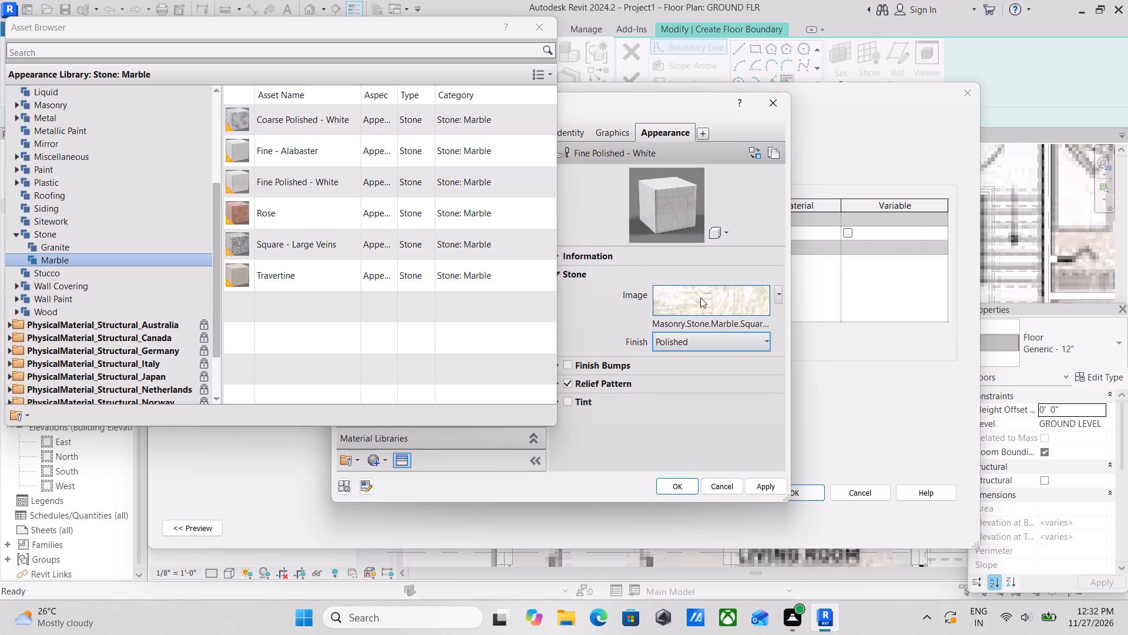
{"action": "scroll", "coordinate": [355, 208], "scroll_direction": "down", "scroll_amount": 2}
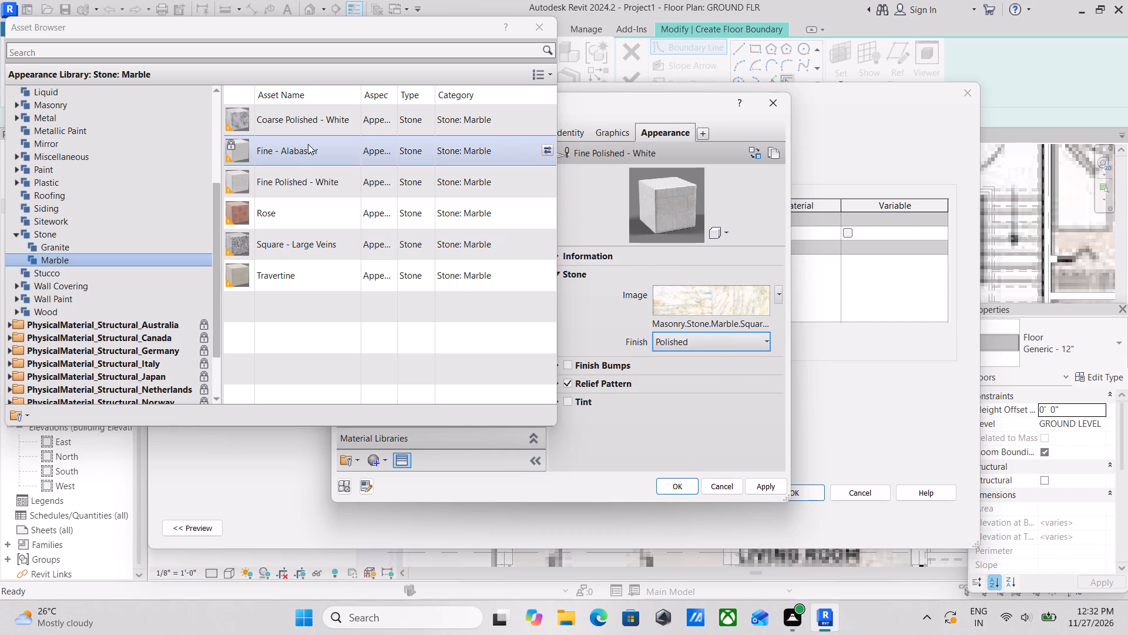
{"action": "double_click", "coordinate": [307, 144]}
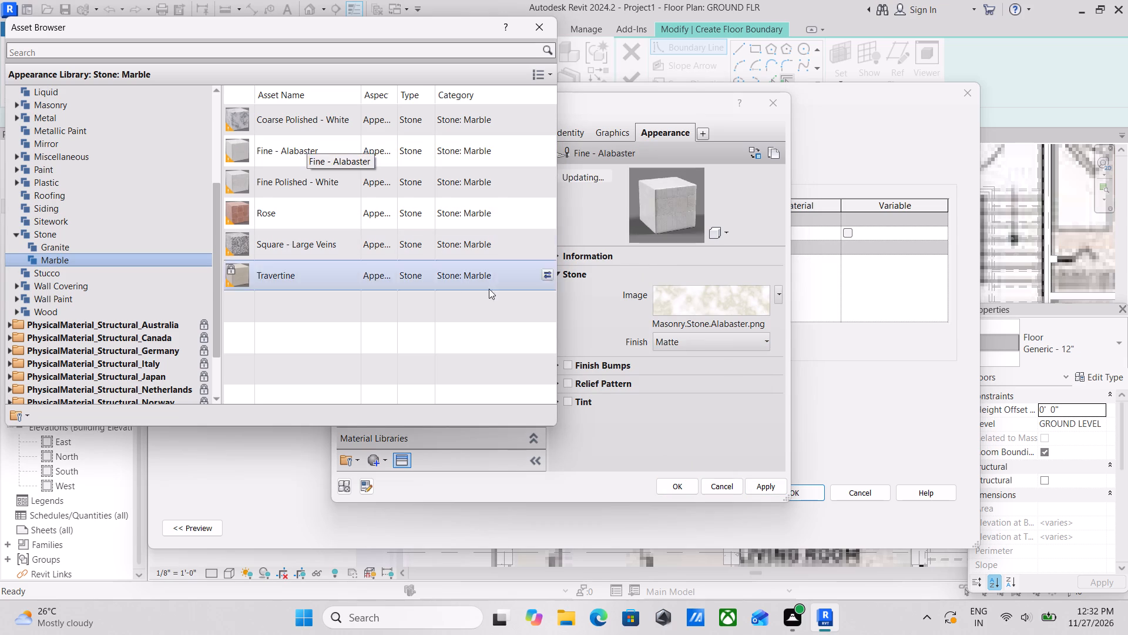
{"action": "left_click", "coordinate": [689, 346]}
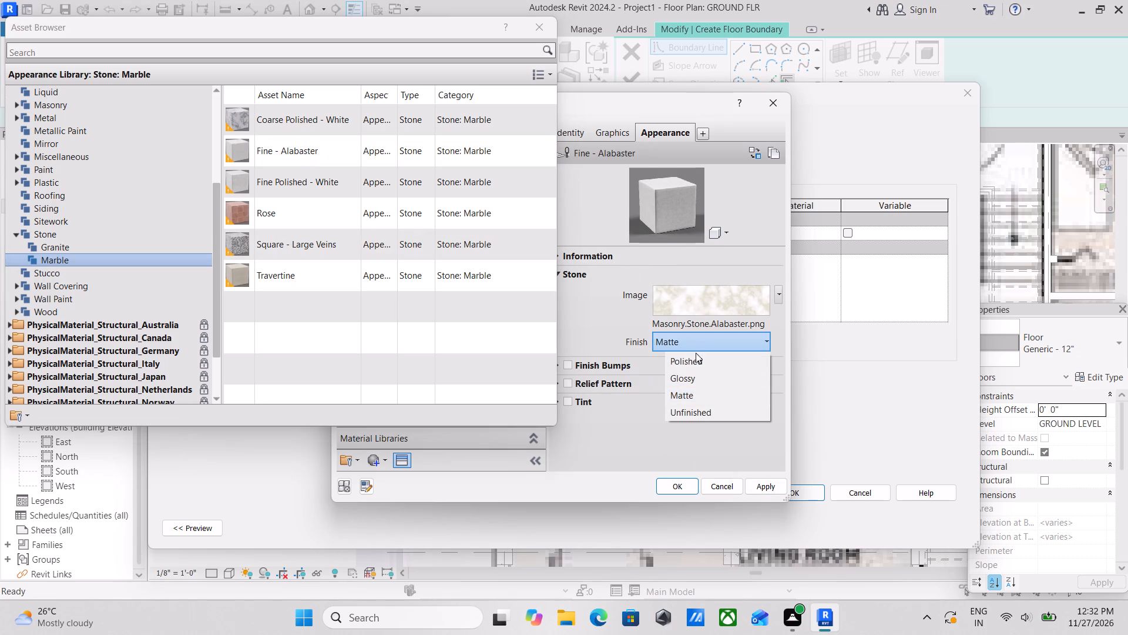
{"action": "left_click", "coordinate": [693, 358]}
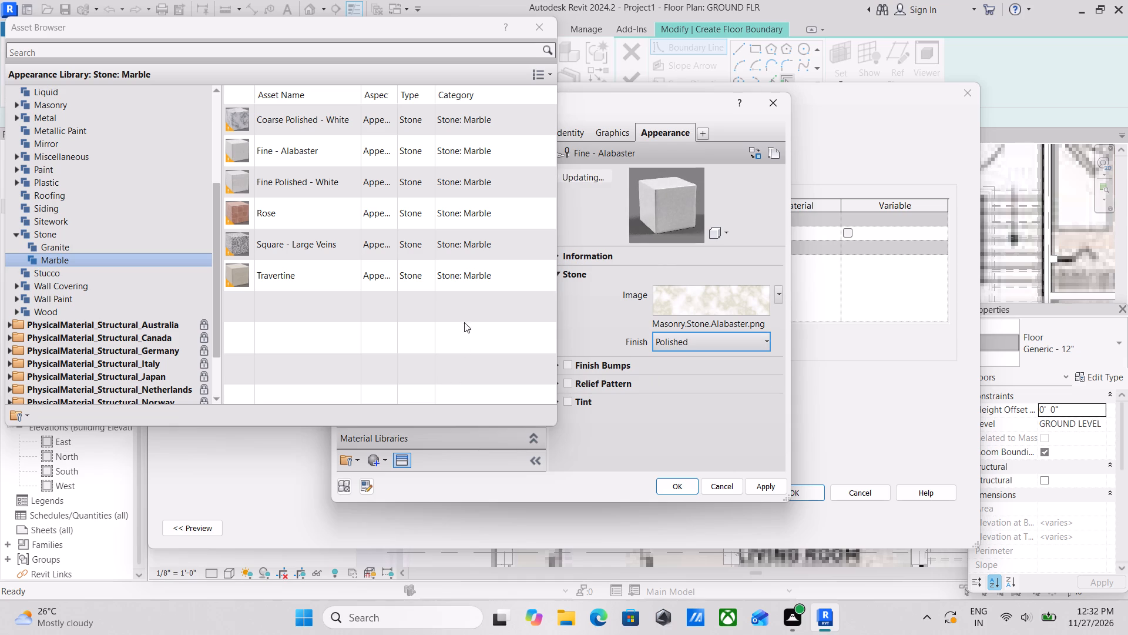
Apply the Fine Polished - White marble appearance to FL_MARBLE WHITE and accept the layer assembly and properties of the flooring 1' type.
{"action": "double_click", "coordinate": [300, 178]}
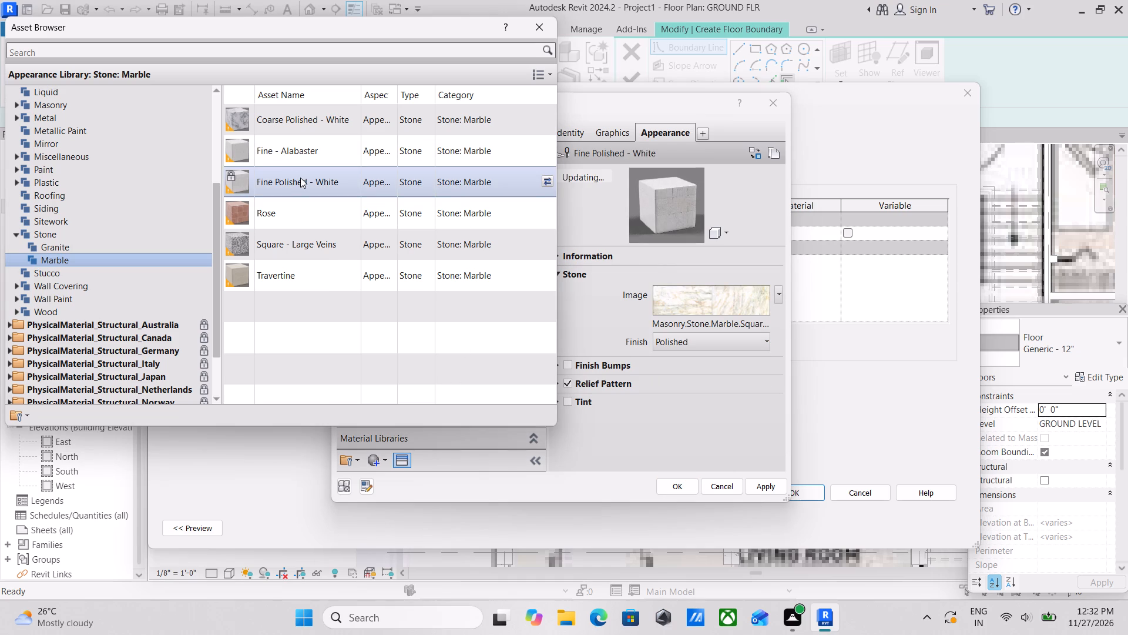
{"action": "left_click", "coordinate": [776, 487]}
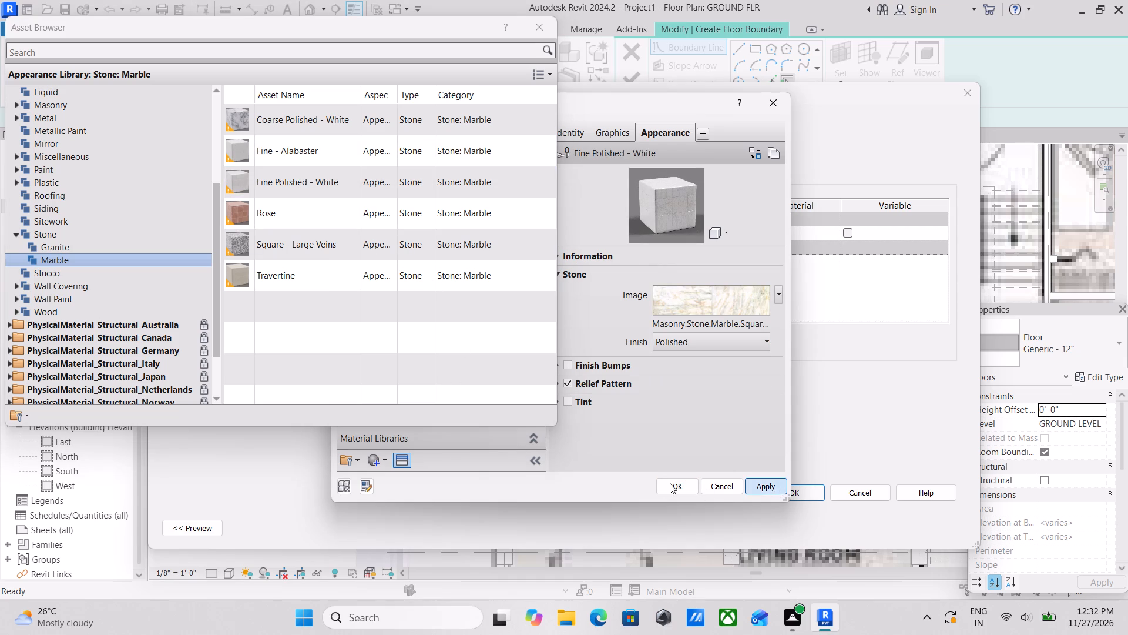
{"action": "left_click", "coordinate": [675, 485]}
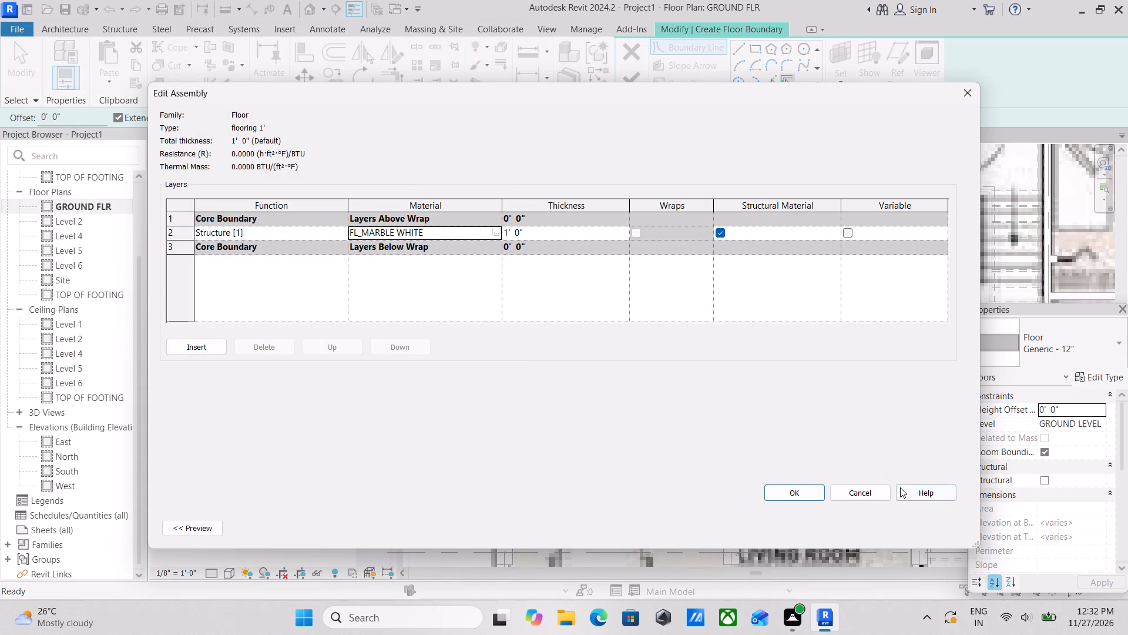
{"action": "left_click", "coordinate": [796, 488]}
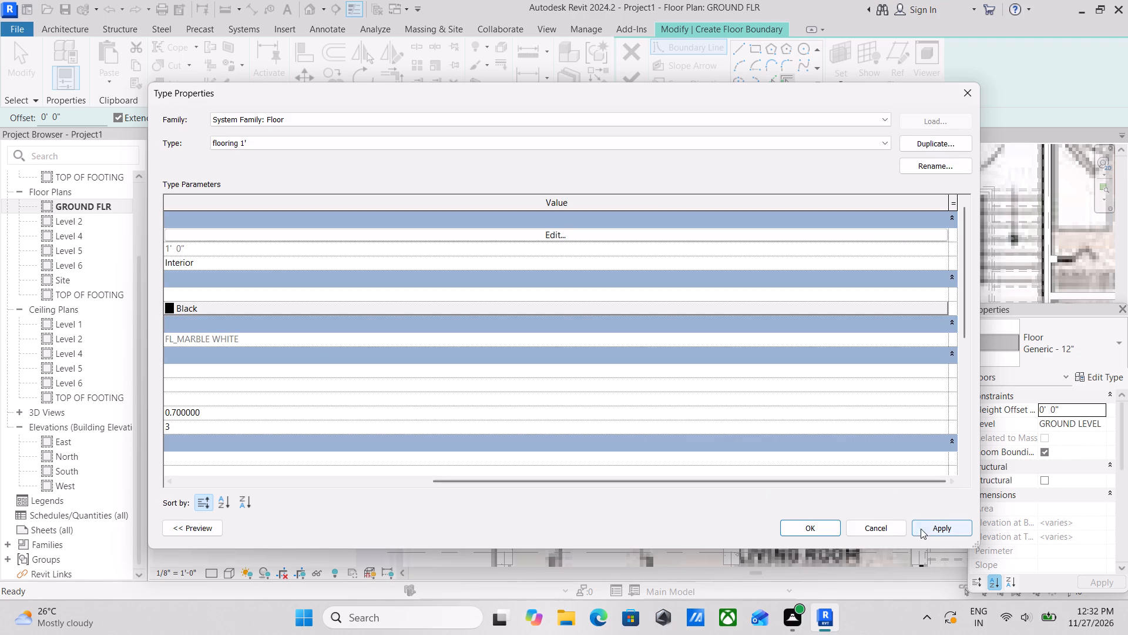
{"action": "left_click", "coordinate": [925, 530]}
{"action": "left_click", "coordinate": [818, 523]}
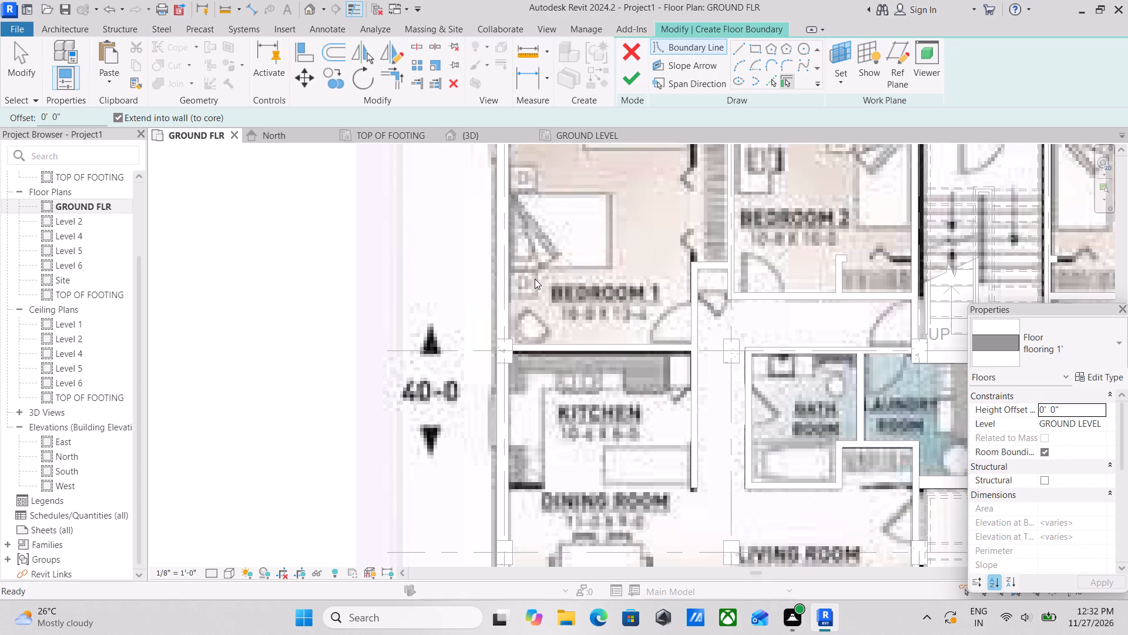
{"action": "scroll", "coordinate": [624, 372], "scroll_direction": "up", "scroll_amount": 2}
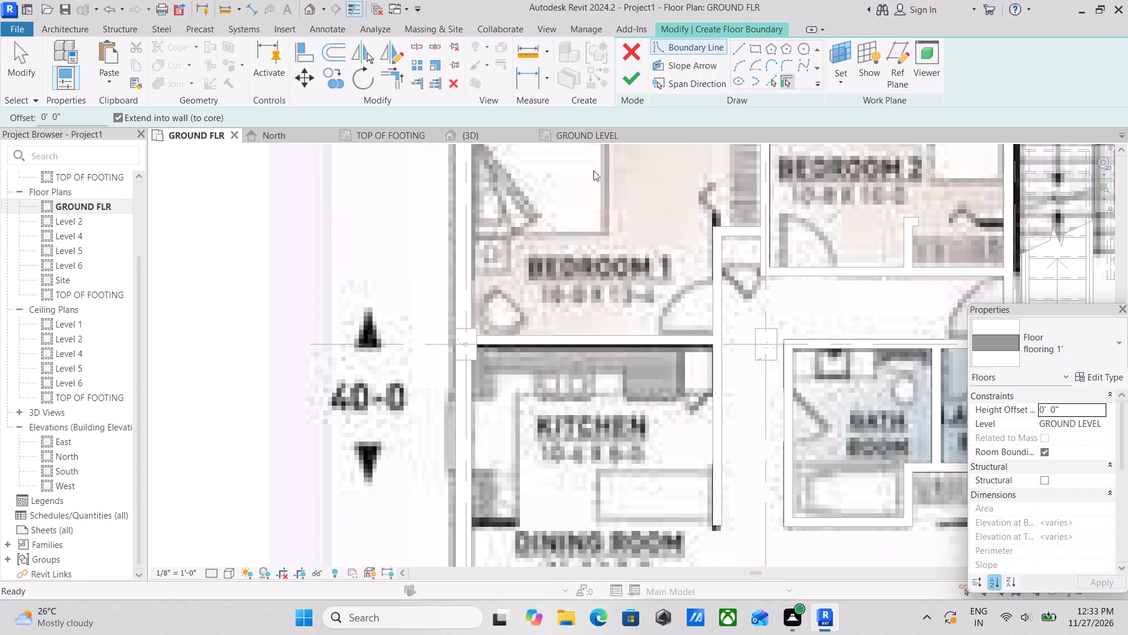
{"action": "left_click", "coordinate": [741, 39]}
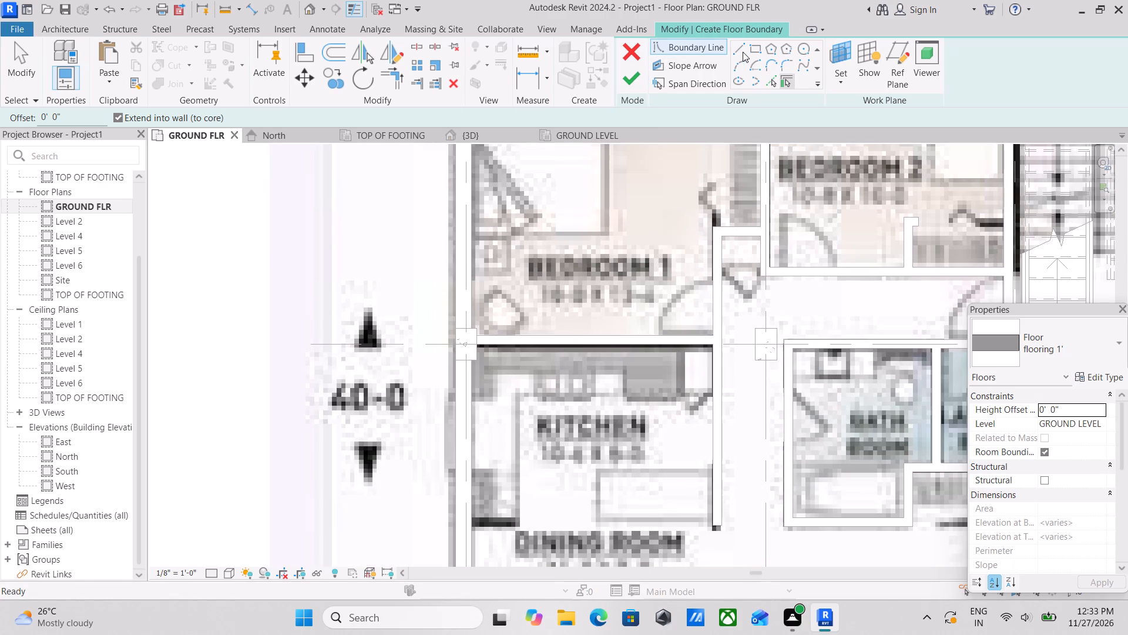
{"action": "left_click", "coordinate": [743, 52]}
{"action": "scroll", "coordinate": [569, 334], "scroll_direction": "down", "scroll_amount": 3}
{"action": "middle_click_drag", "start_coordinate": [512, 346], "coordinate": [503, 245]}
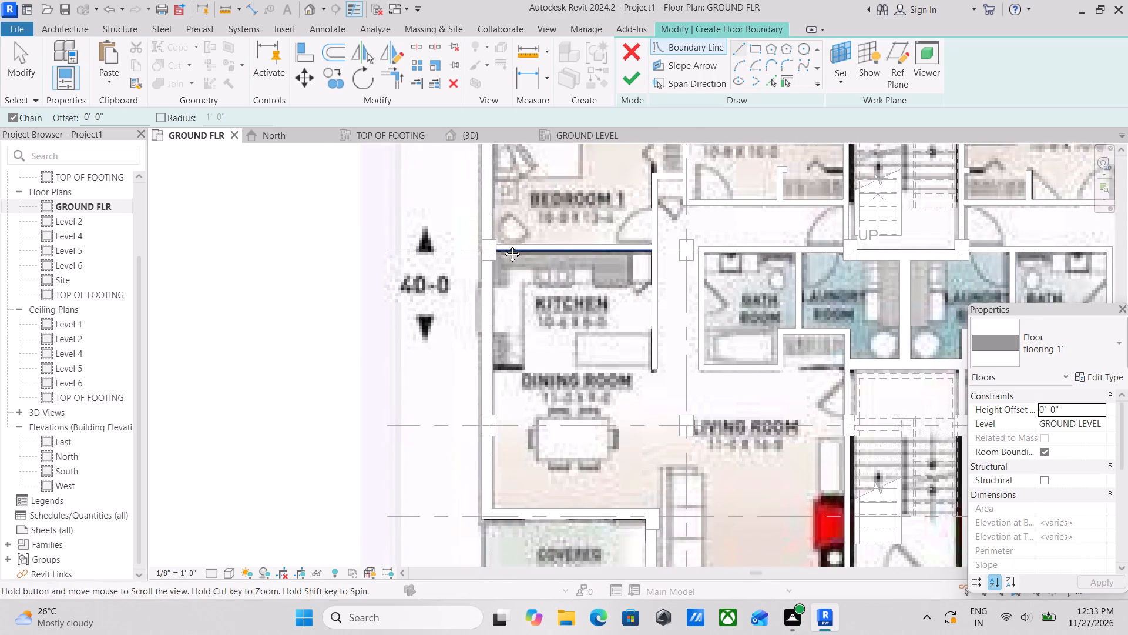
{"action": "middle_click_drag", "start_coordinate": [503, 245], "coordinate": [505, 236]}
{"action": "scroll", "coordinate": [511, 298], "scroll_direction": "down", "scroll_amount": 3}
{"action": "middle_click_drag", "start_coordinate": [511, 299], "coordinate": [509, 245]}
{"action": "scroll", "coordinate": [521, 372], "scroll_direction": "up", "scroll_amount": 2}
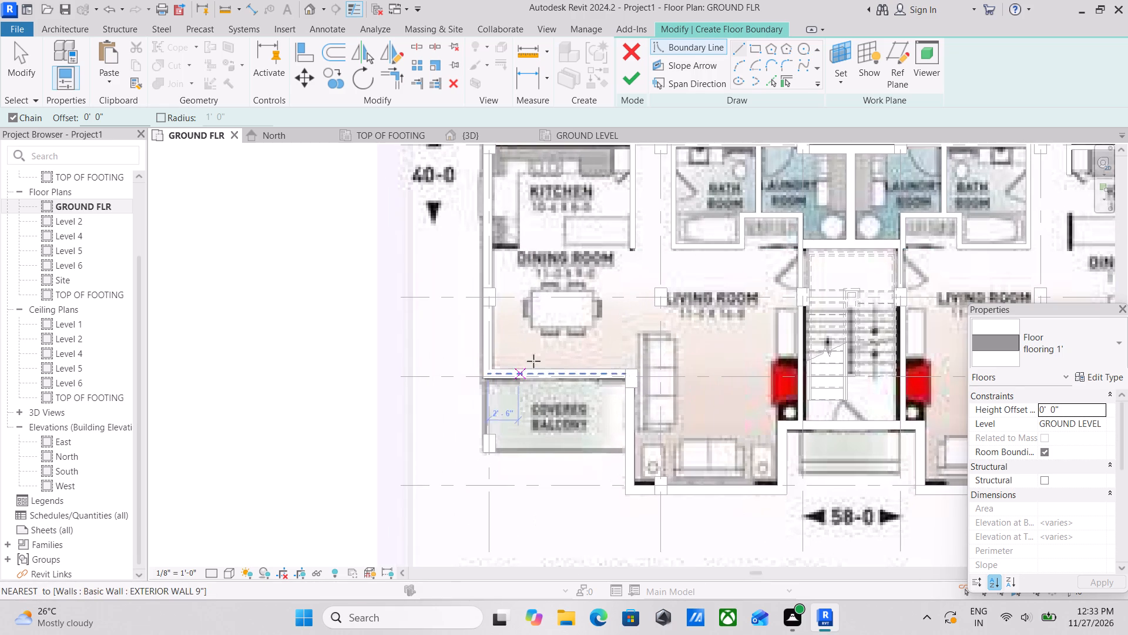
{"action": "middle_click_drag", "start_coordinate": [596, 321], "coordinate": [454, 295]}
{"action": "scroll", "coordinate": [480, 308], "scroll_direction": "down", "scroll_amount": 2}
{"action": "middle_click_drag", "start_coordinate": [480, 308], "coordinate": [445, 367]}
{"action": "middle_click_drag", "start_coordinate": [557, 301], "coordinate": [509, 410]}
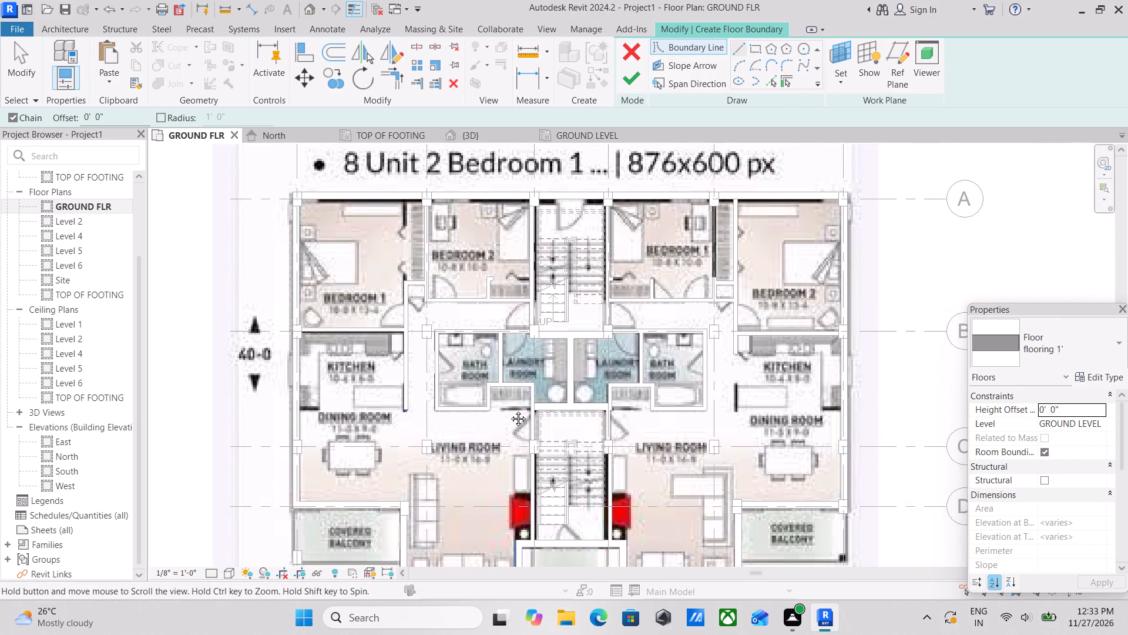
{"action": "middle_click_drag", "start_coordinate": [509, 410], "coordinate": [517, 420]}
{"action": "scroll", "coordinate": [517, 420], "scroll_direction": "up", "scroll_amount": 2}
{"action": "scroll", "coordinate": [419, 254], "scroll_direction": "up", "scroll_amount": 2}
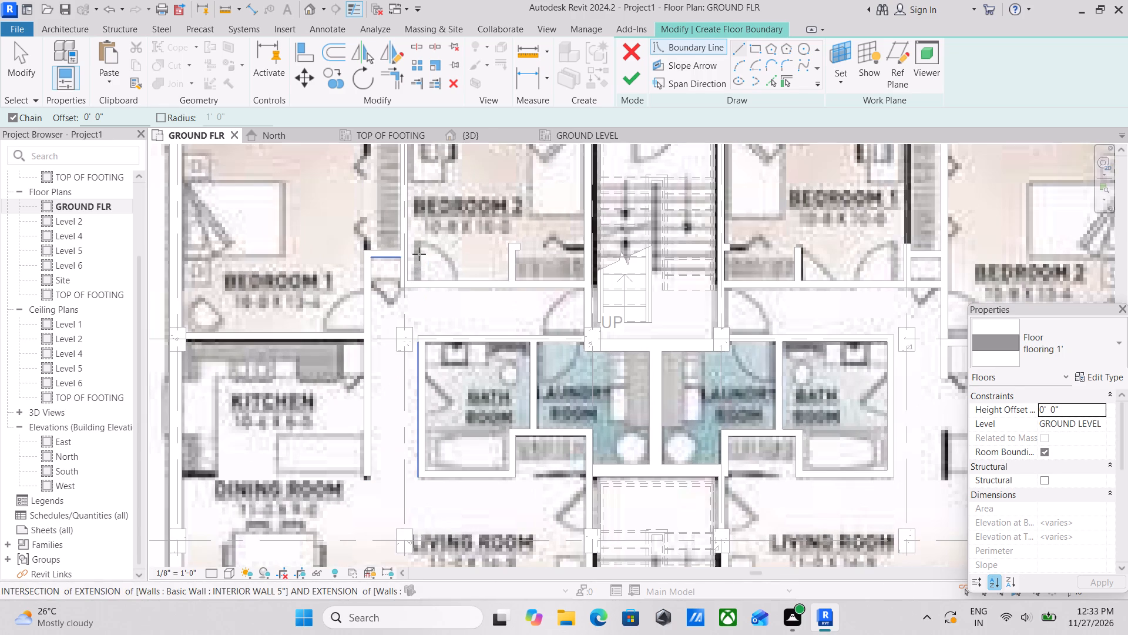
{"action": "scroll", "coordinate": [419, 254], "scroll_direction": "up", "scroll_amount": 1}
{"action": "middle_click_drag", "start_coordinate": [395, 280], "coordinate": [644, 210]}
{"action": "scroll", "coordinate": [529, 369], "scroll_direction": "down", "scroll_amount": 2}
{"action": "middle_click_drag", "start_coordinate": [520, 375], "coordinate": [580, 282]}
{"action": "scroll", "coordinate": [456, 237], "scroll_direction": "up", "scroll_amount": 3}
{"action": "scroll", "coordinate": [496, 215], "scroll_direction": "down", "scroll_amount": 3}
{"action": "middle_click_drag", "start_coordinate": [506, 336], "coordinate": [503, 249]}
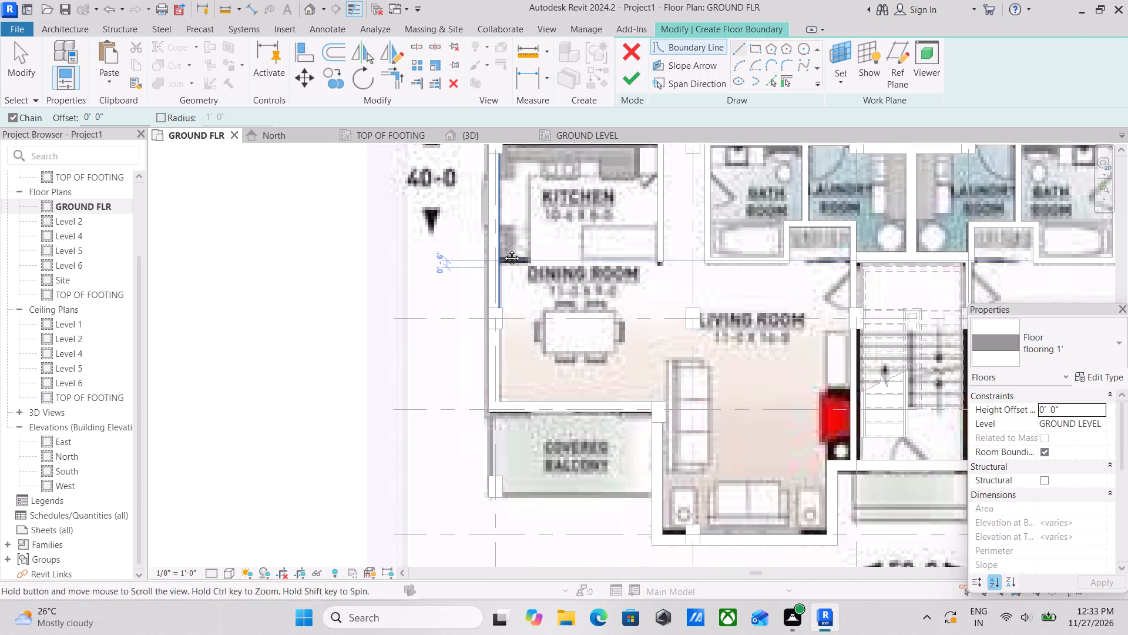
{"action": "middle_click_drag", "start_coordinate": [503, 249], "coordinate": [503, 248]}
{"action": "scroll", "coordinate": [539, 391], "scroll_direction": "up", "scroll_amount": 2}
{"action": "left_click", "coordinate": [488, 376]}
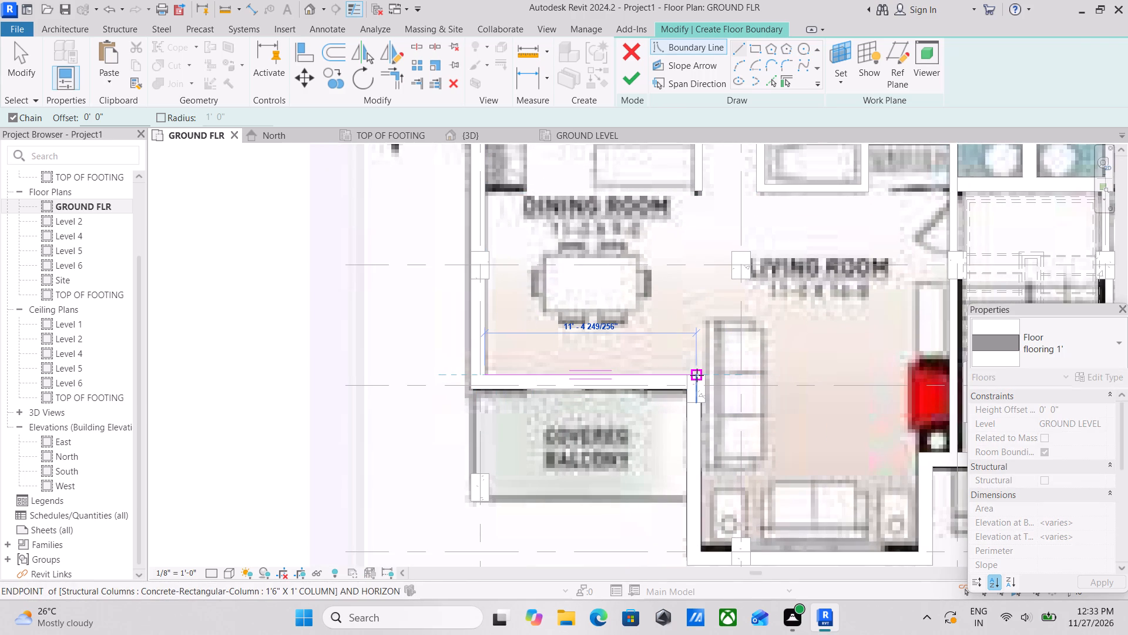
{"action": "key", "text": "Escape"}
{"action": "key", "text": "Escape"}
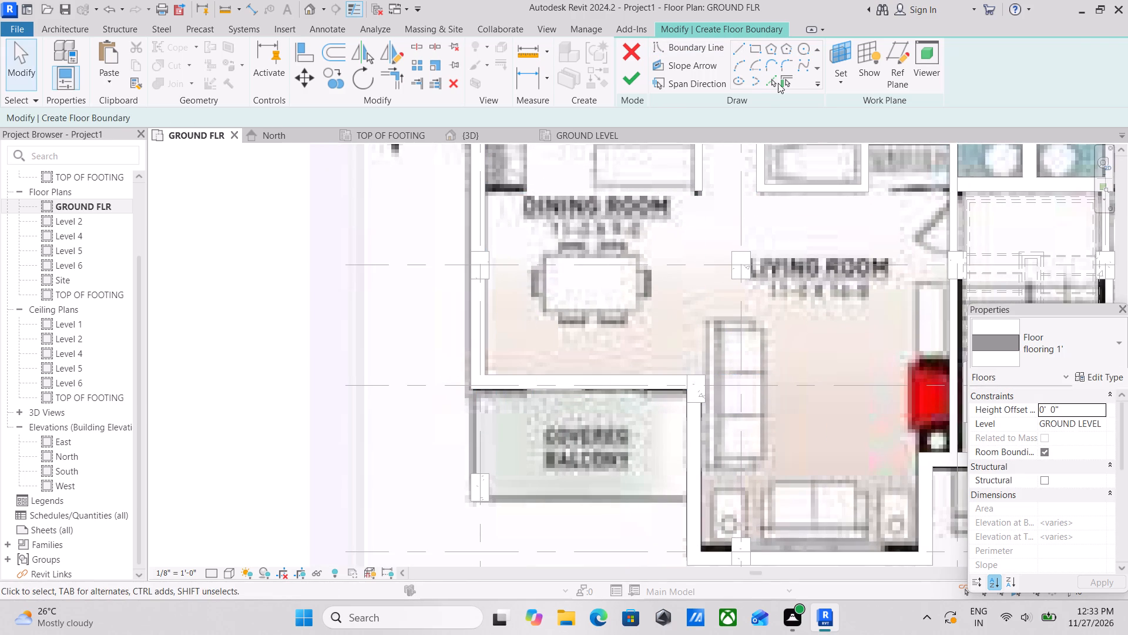
Add floor boundary lines by picking the inner faces of the dining room's south and west exterior walls.
{"action": "left_click", "coordinate": [770, 81]}
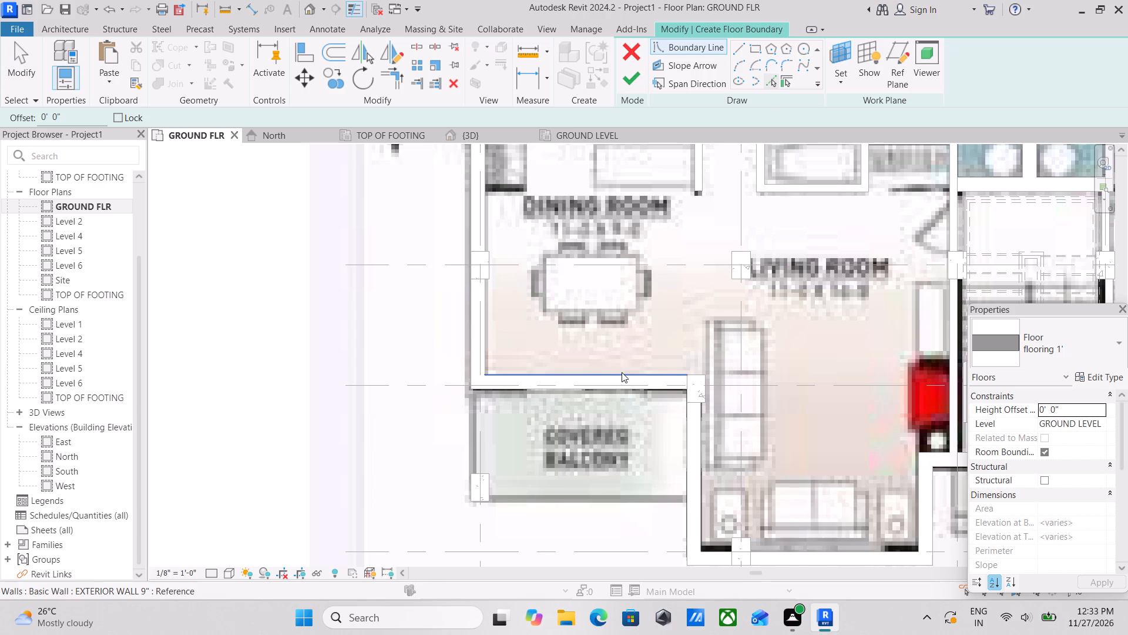
{"action": "left_click", "coordinate": [622, 372]}
{"action": "scroll", "coordinate": [488, 323], "scroll_direction": "up", "scroll_amount": 1}
{"action": "left_click", "coordinate": [488, 322]}
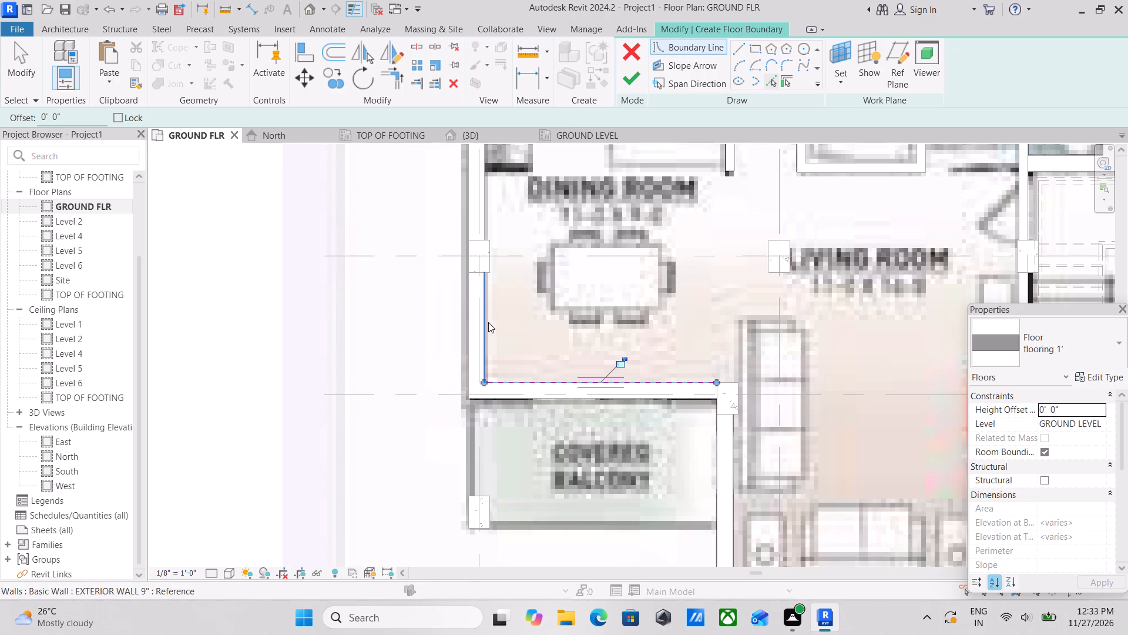
Pick the south edge of the dining room's west wall column as a boundary line and shorten it to 3" at the wall's inner face.
{"action": "middle_click_drag", "start_coordinate": [498, 310], "coordinate": [506, 394]}
{"action": "scroll", "coordinate": [487, 336], "scroll_direction": "up", "scroll_amount": 10}
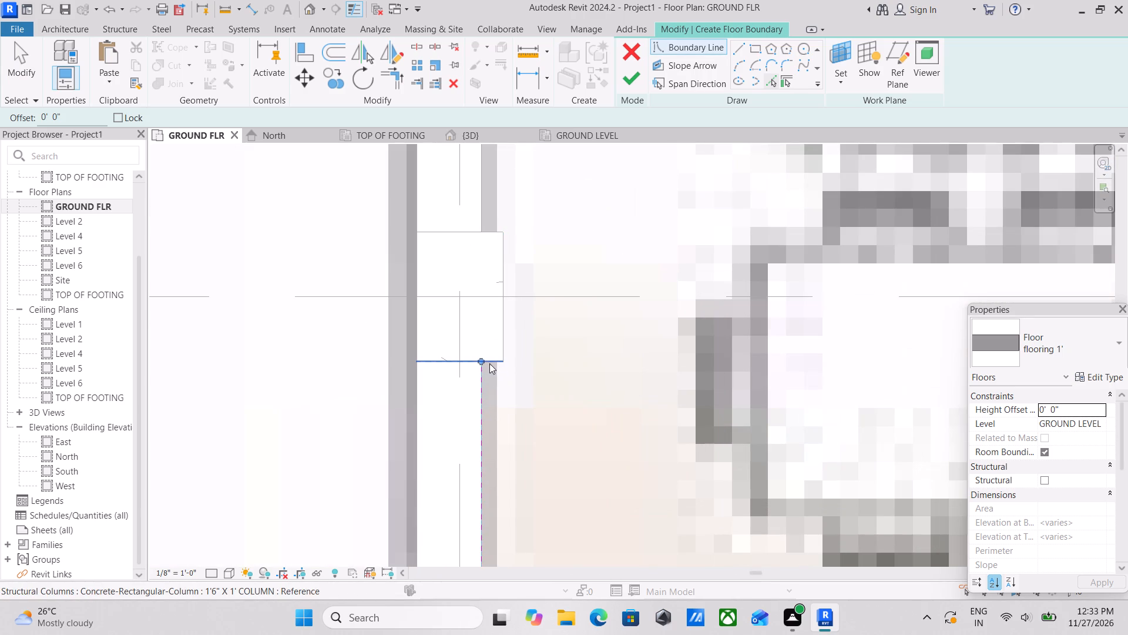
{"action": "left_click", "coordinate": [493, 360]}
{"action": "scroll", "coordinate": [420, 355], "scroll_direction": "up", "scroll_amount": 3}
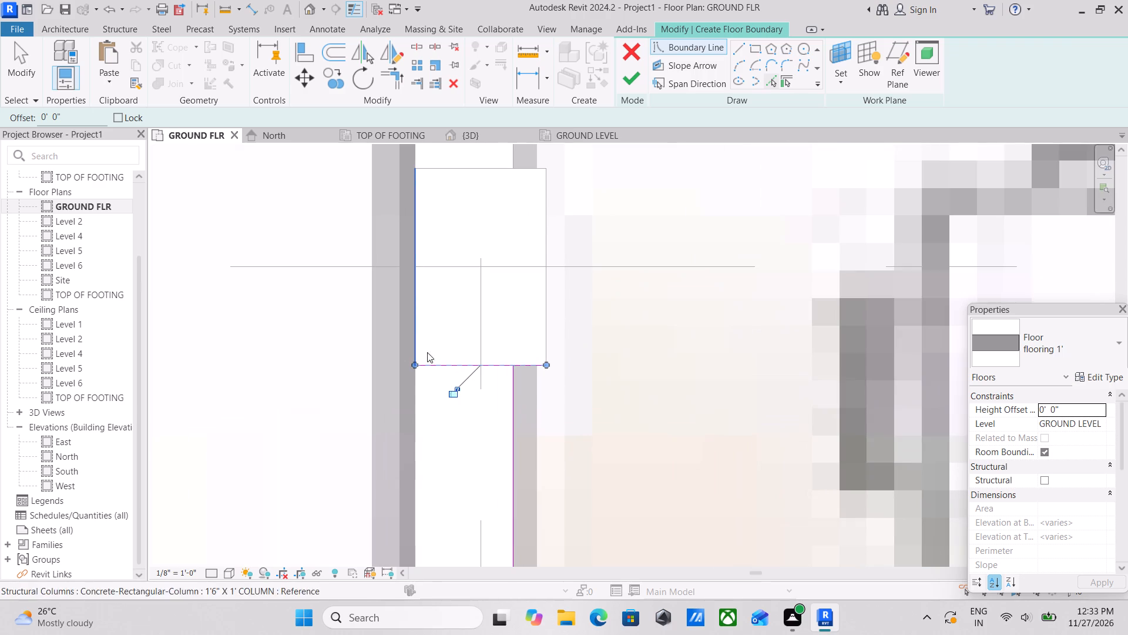
{"action": "key", "text": "Escape"}
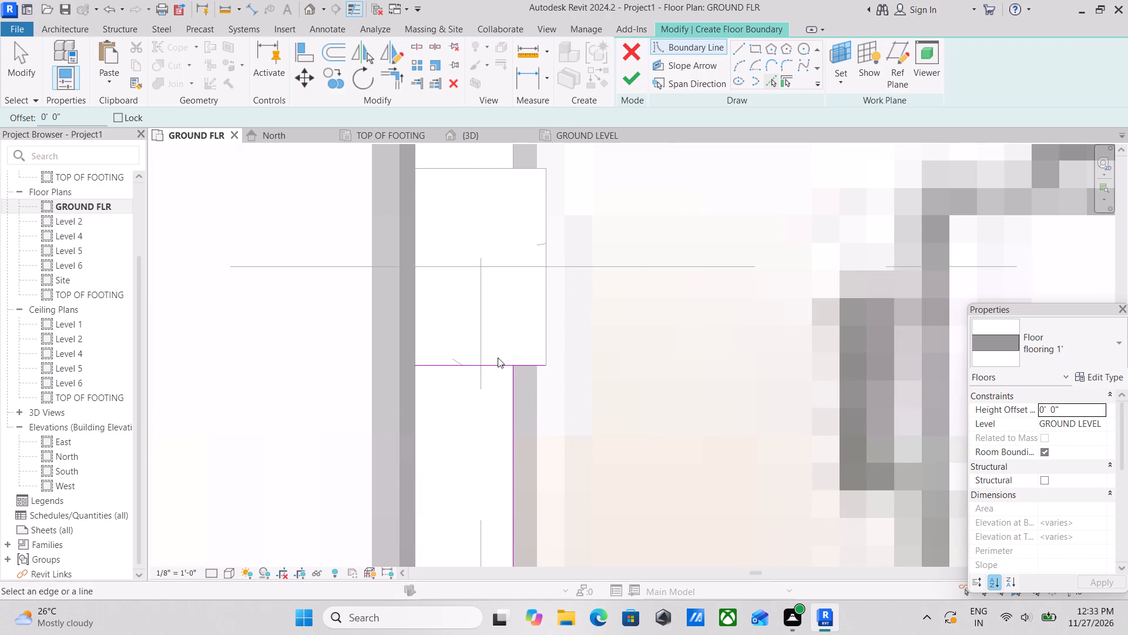
{"action": "key", "text": "Escape"}
{"action": "key", "text": "Escape"}
{"action": "key", "text": "Escape"}
{"action": "left_click", "coordinate": [447, 367]}
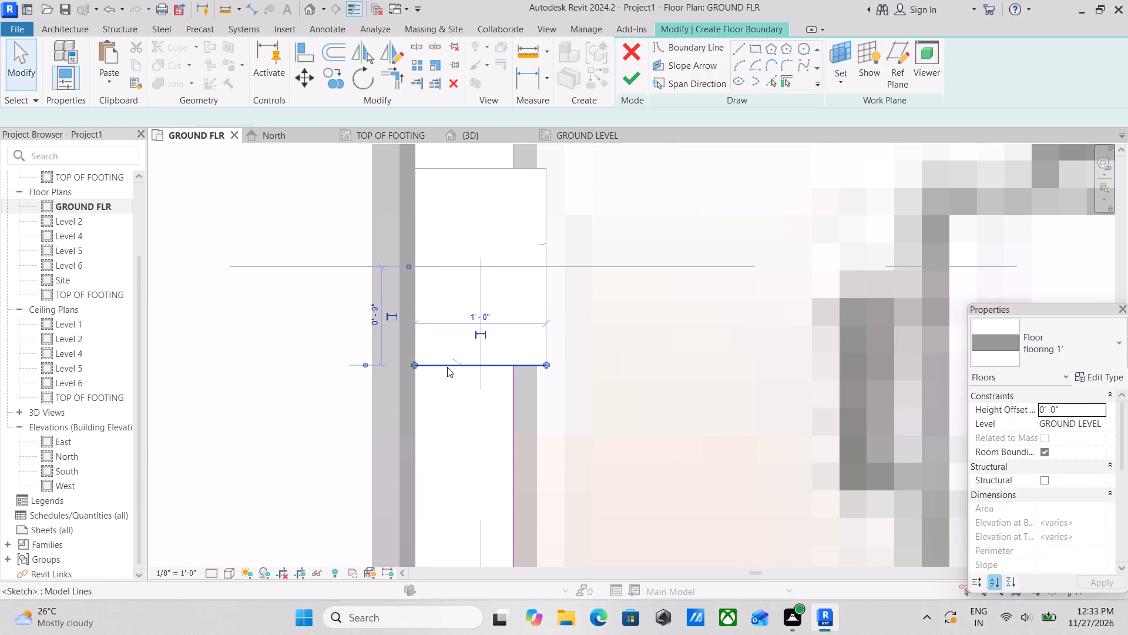
{"action": "left_click_drag", "start_coordinate": [412, 363], "coordinate": [512, 365]}
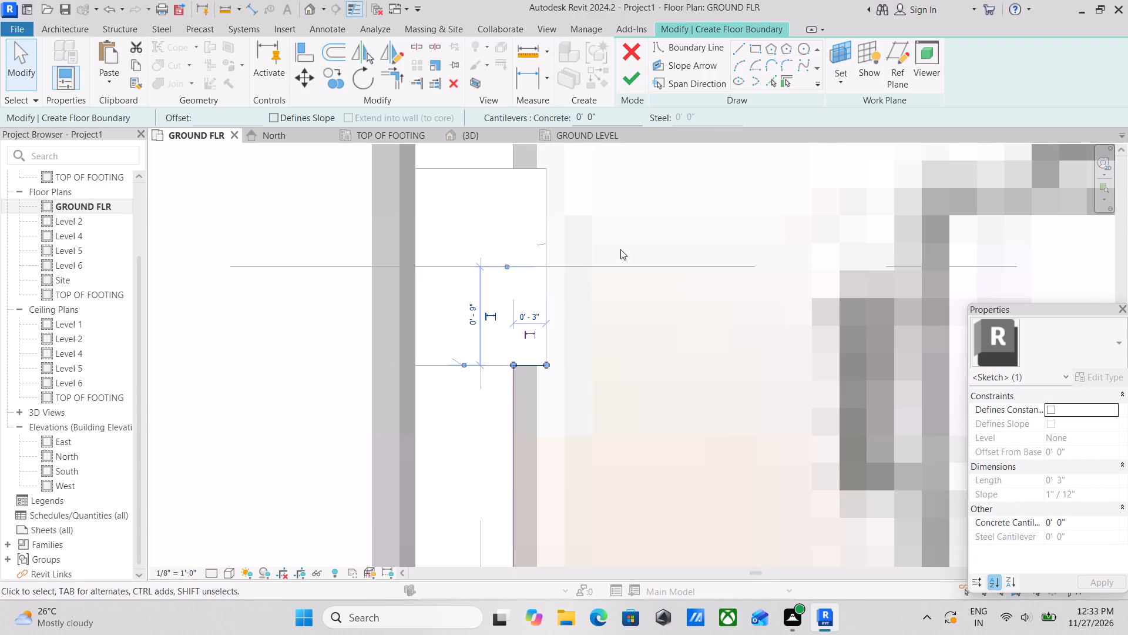
Add boundary lines along the same column's east and north edges, shortening the north line to 3" at the wall's inner face.
{"action": "left_click", "coordinate": [770, 79]}
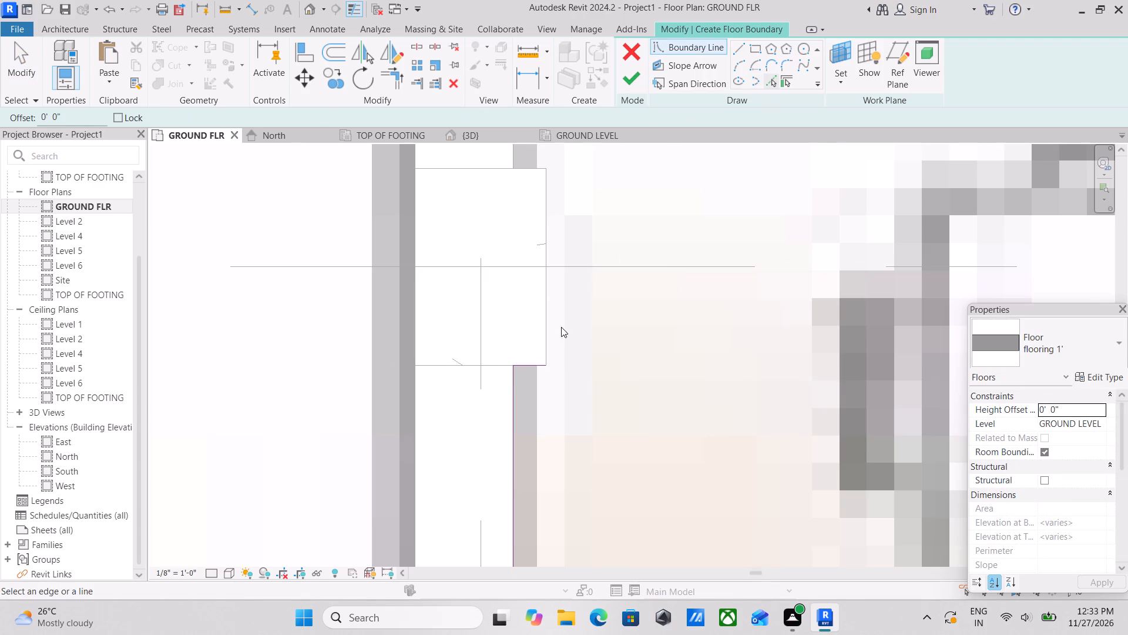
{"action": "left_click", "coordinate": [550, 321]}
{"action": "middle_click_drag", "start_coordinate": [589, 305], "coordinate": [606, 416]}
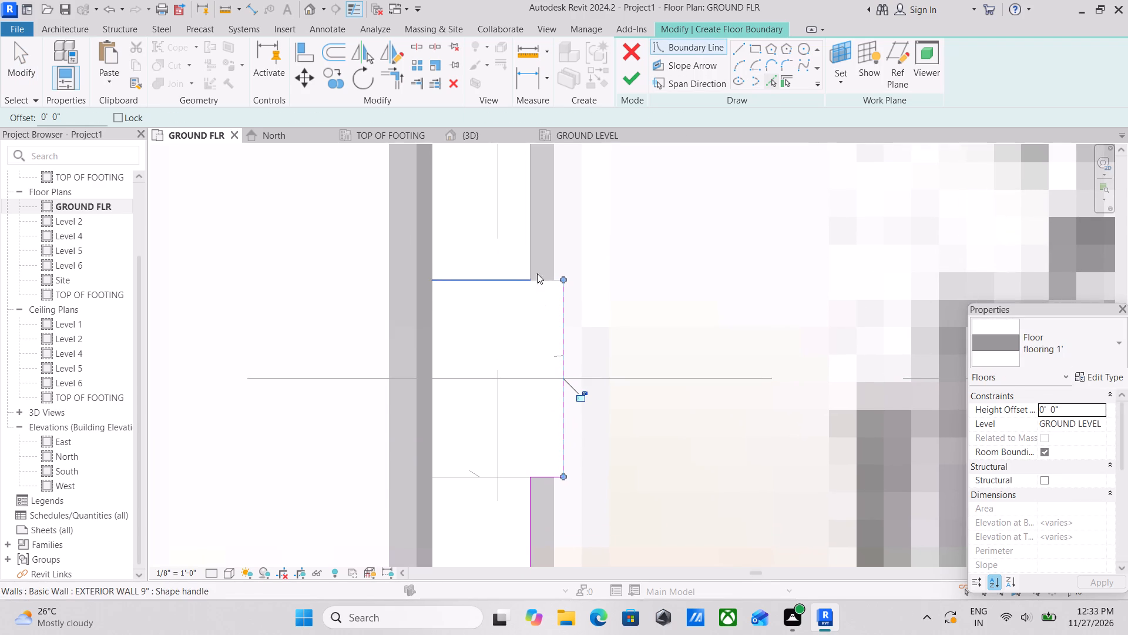
{"action": "left_click", "coordinate": [542, 278]}
{"action": "middle_click_drag", "start_coordinate": [525, 367], "coordinate": [529, 382]}
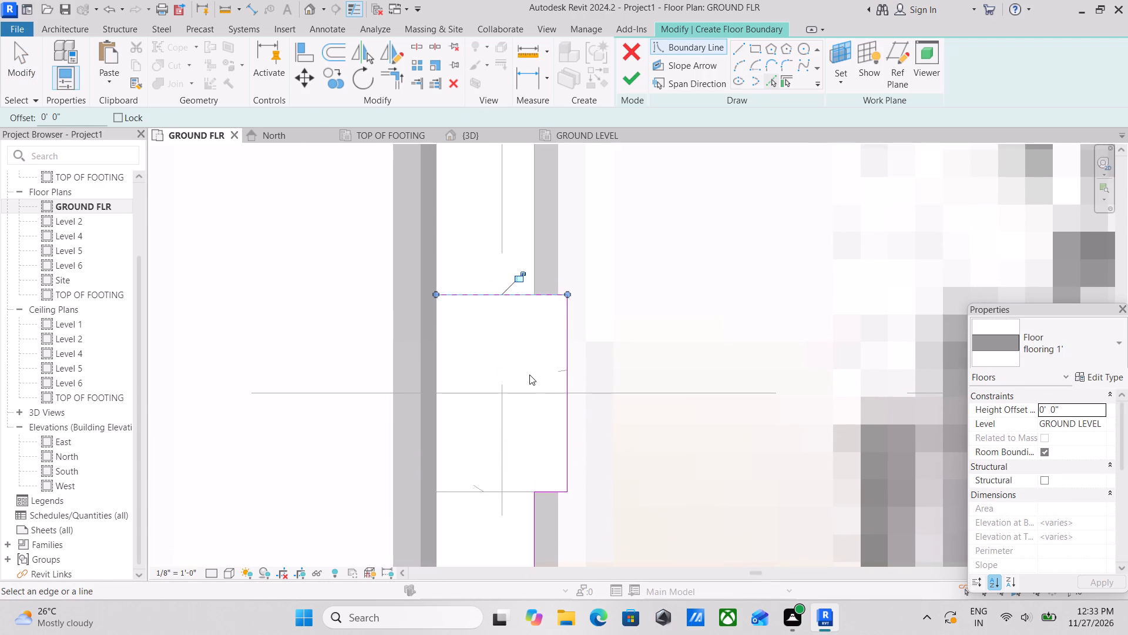
{"action": "key", "text": "Escape"}
{"action": "key", "text": "Escape"}
{"action": "key", "text": "Escape"}
{"action": "key", "text": "Escape"}
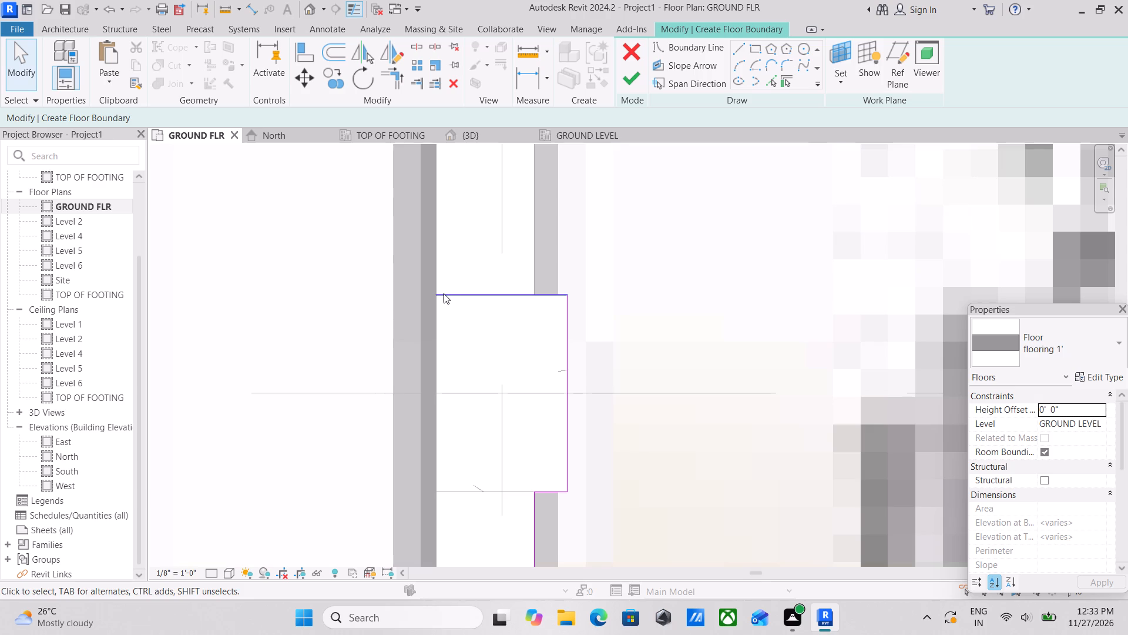
{"action": "left_click", "coordinate": [444, 293]}
{"action": "left_click_drag", "start_coordinate": [438, 292], "coordinate": [532, 299]}
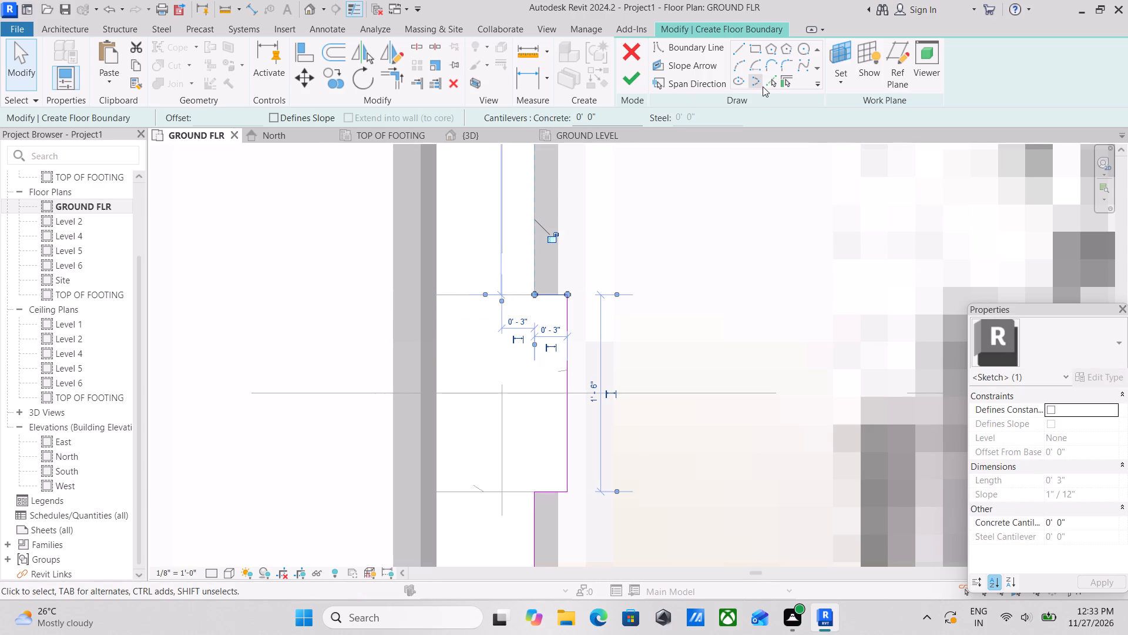
Add a floor boundary line along the west exterior wall's inner face north of the dining room column.
{"action": "left_click", "coordinate": [774, 82]}
{"action": "middle_click_drag", "start_coordinate": [642, 293], "coordinate": [647, 423]}
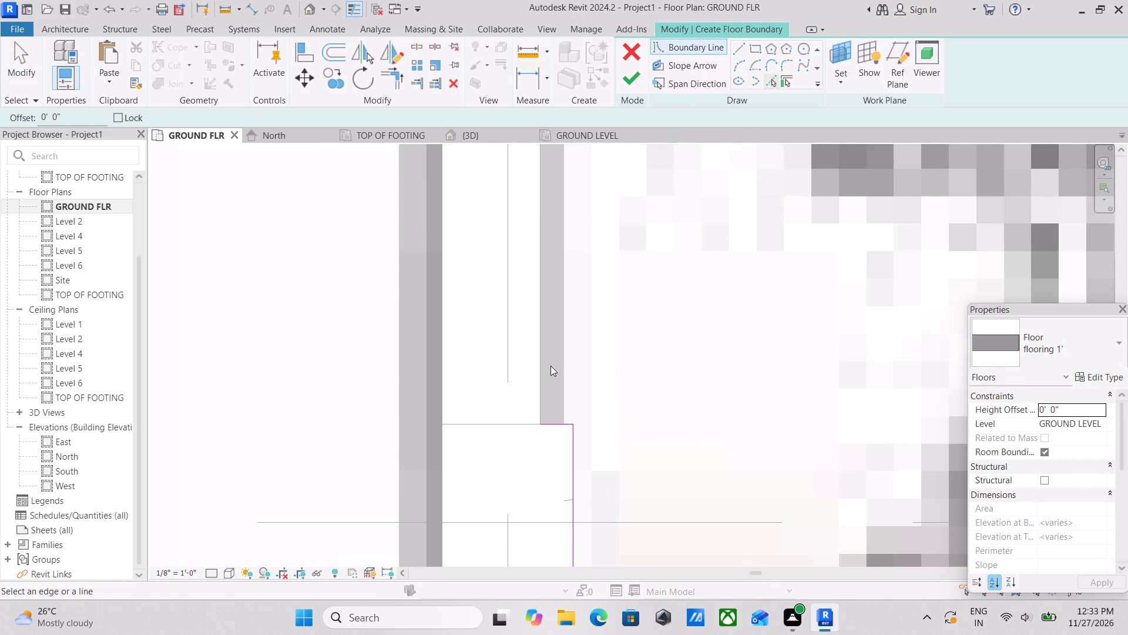
{"action": "left_click", "coordinate": [536, 355]}
{"action": "middle_click_drag", "start_coordinate": [577, 322], "coordinate": [587, 501]}
{"action": "scroll", "coordinate": [606, 396], "scroll_direction": "down", "scroll_amount": 1}
{"action": "middle_click_drag", "start_coordinate": [606, 396], "coordinate": [625, 519]}
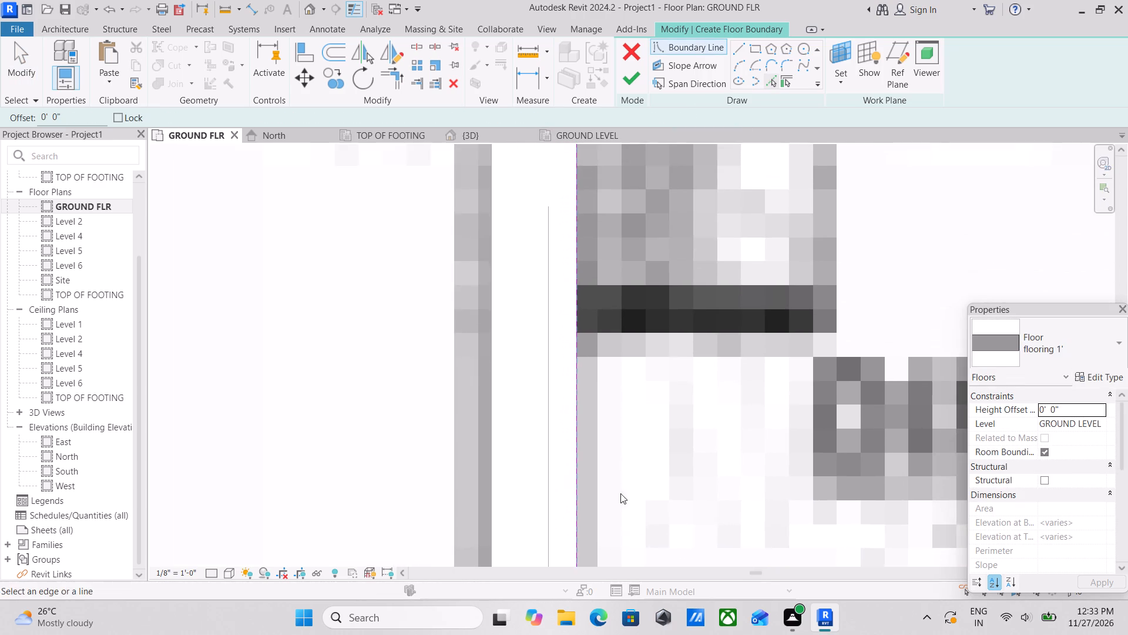
Add a boundary line along the south edge of the column at the kitchen's northwest corner, shortened to 3" at the wall's inner face.
{"action": "middle_click_drag", "start_coordinate": [613, 409], "coordinate": [620, 496]}
{"action": "scroll", "coordinate": [621, 478], "scroll_direction": "down", "scroll_amount": 12}
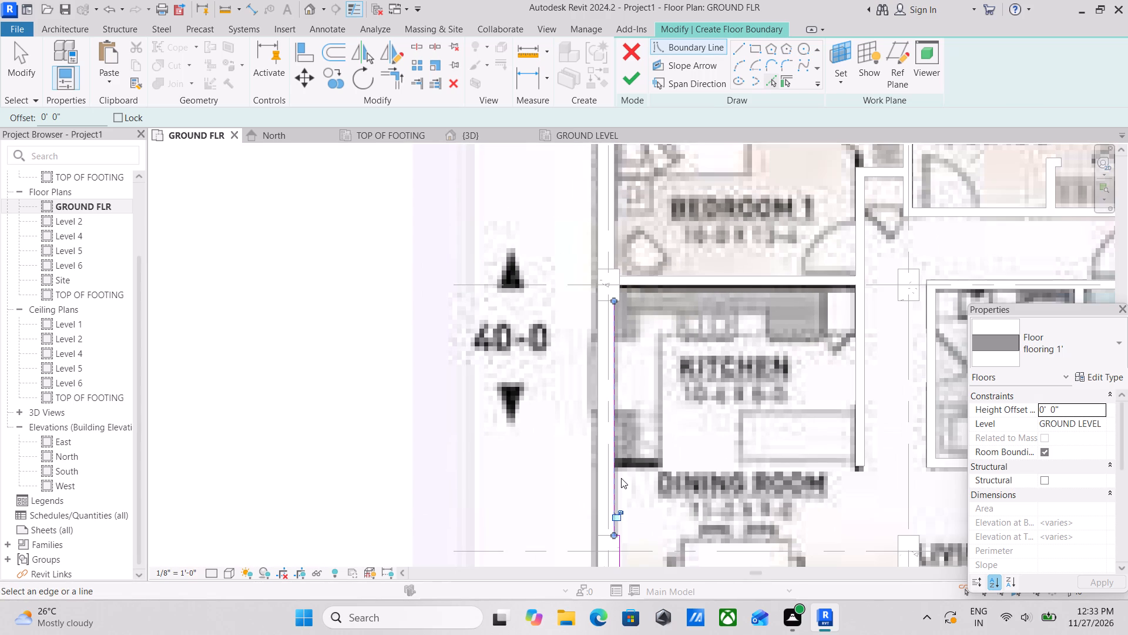
{"action": "scroll", "coordinate": [599, 280], "scroll_direction": "up", "scroll_amount": 8}
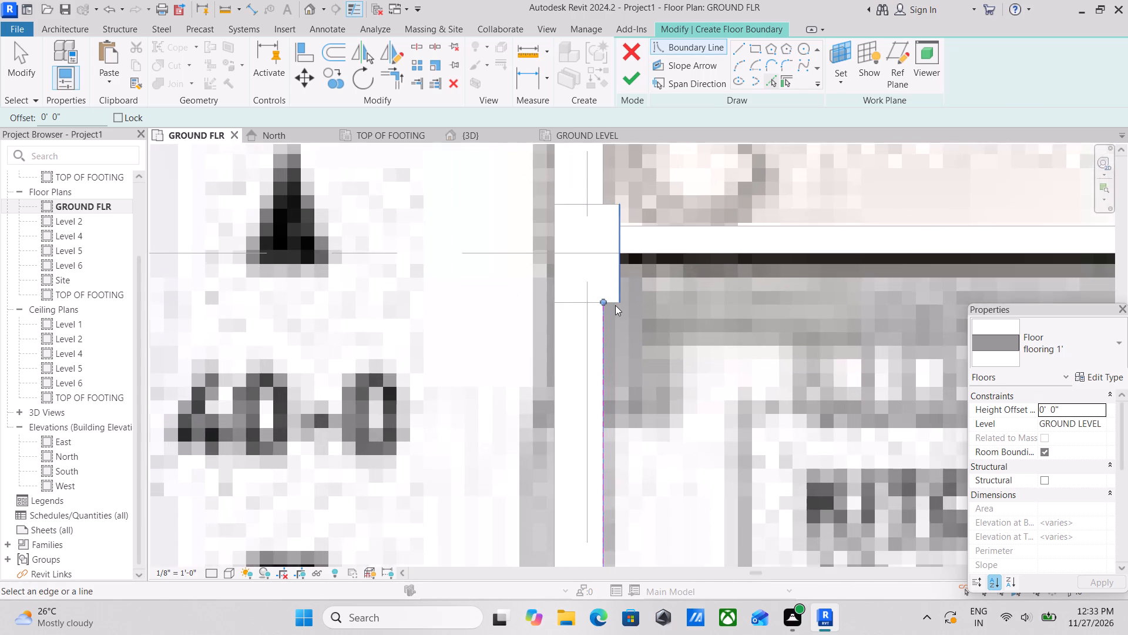
{"action": "scroll", "coordinate": [615, 305], "scroll_direction": "up", "scroll_amount": 12}
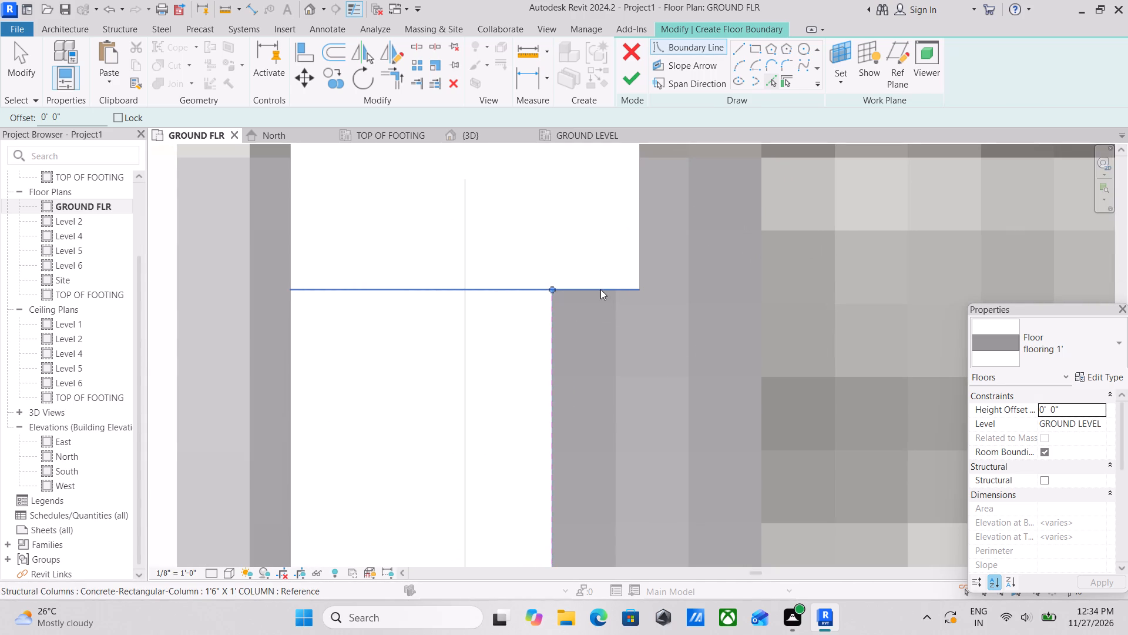
{"action": "left_click", "coordinate": [600, 289]}
{"action": "left_click_drag", "start_coordinate": [290, 290], "coordinate": [555, 291]}
Add a boundary line along that column's east edge, shortened to 9" so it ends at the kitchen's north wall face.
{"action": "middle_click_drag", "start_coordinate": [580, 319], "coordinate": [570, 373]}
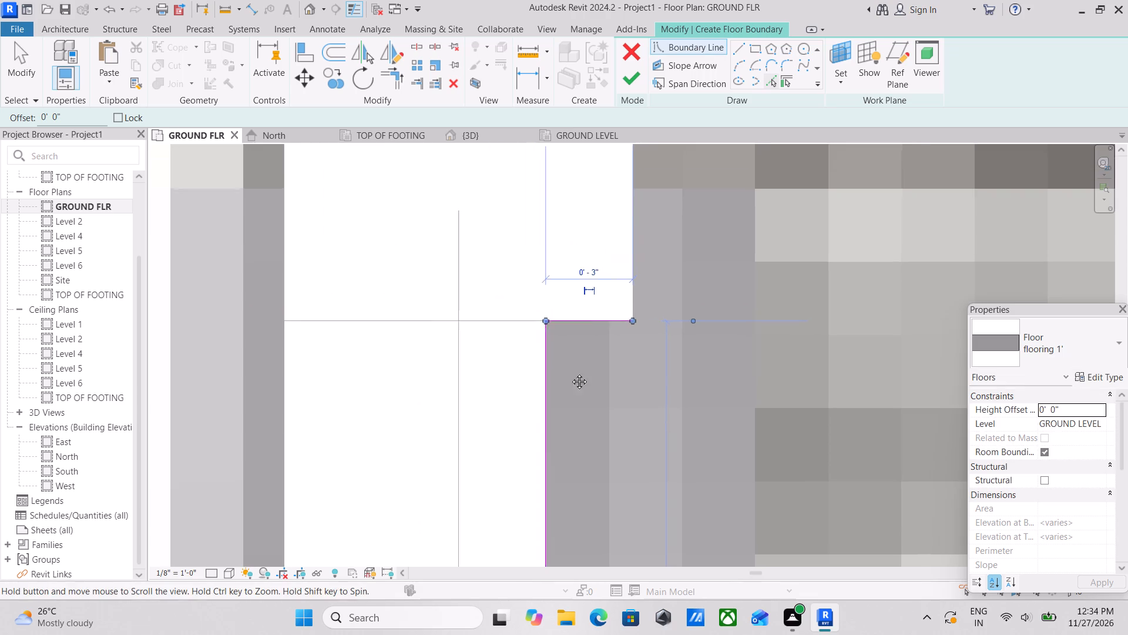
{"action": "middle_click_drag", "start_coordinate": [570, 373], "coordinate": [560, 421]}
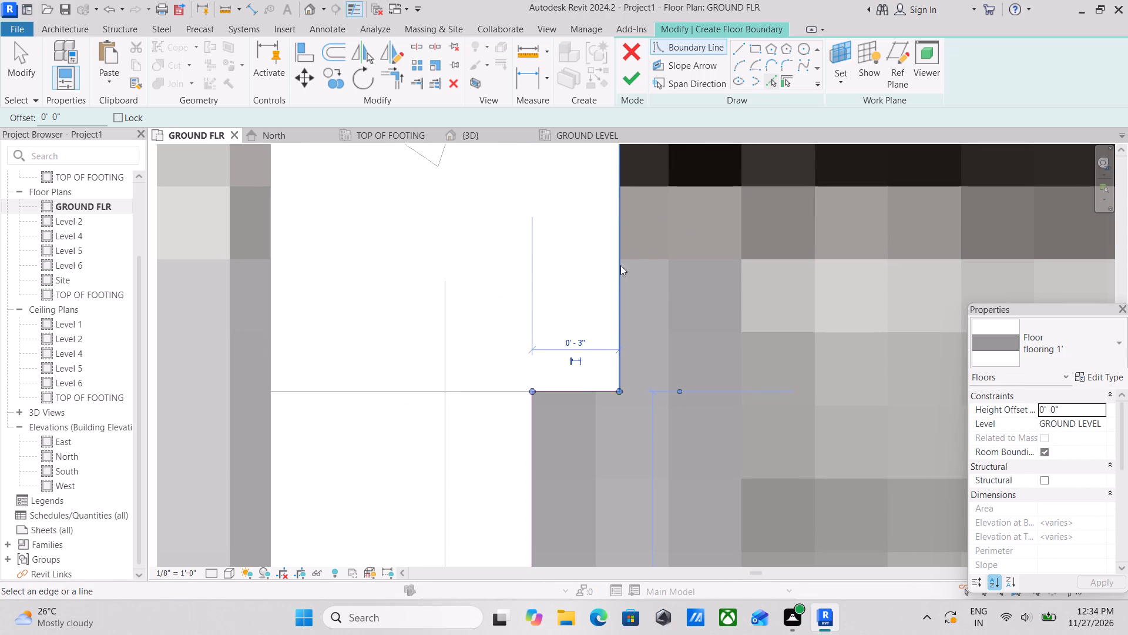
{"action": "left_click", "coordinate": [616, 272]}
{"action": "scroll", "coordinate": [679, 299], "scroll_direction": "down", "scroll_amount": 2}
{"action": "middle_click_drag", "start_coordinate": [679, 307], "coordinate": [629, 516]}
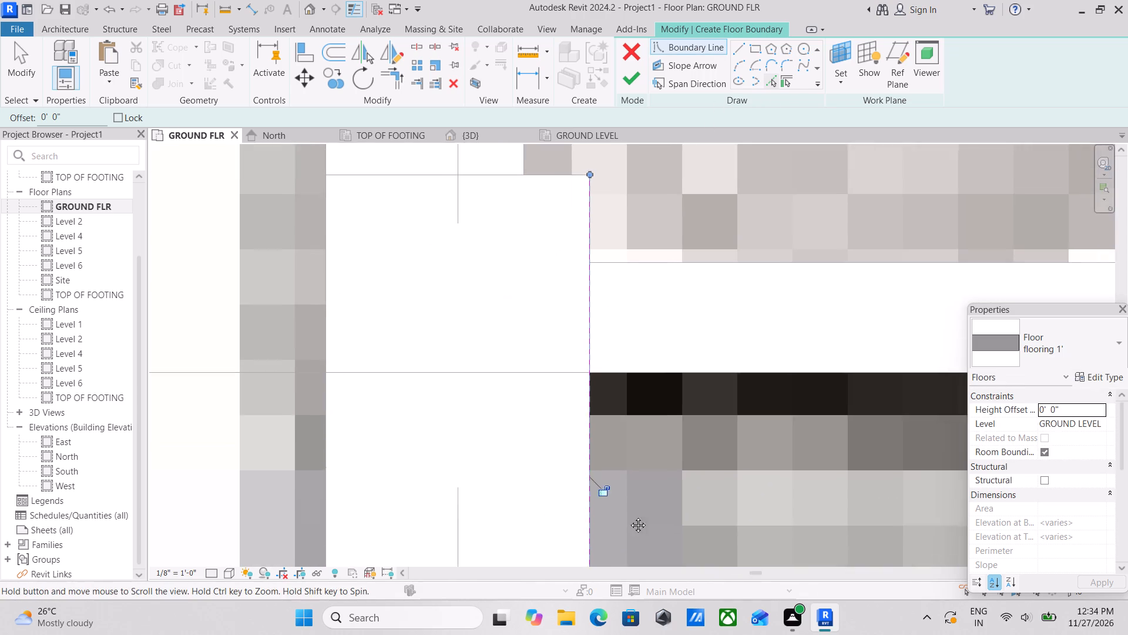
{"action": "middle_click_drag", "start_coordinate": [629, 516], "coordinate": [627, 519]}
{"action": "scroll", "coordinate": [641, 320], "scroll_direction": "down", "scroll_amount": 2}
{"action": "scroll", "coordinate": [650, 366], "scroll_direction": "down", "scroll_amount": 1}
{"action": "middle_click_drag", "start_coordinate": [639, 366], "coordinate": [378, 352]}
{"action": "scroll", "coordinate": [379, 351], "scroll_direction": "down", "scroll_amount": 2}
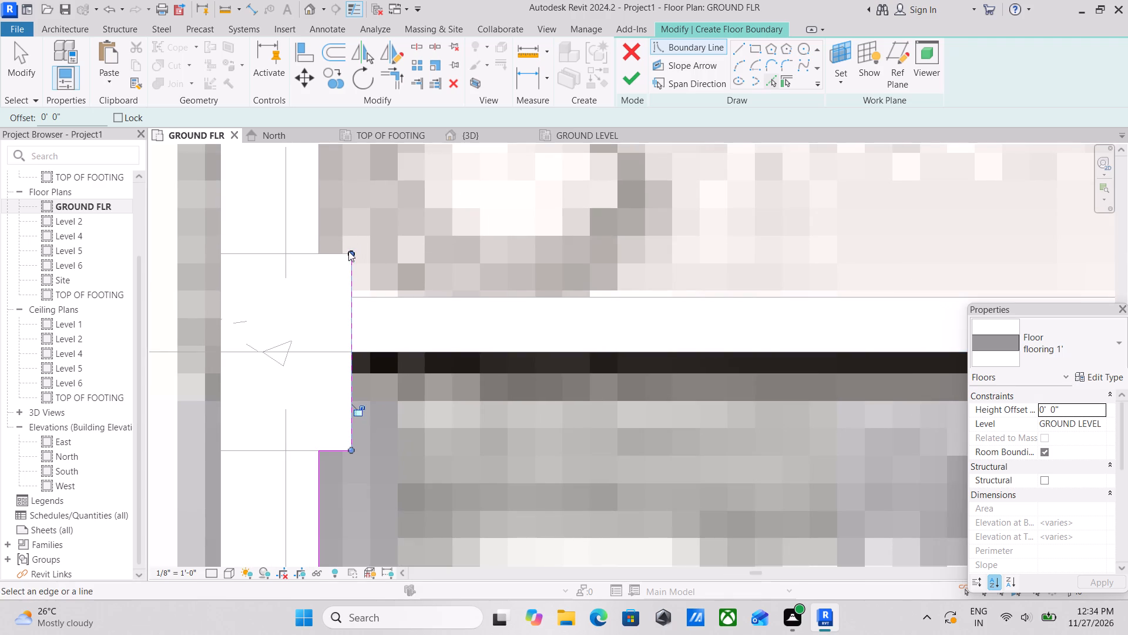
{"action": "left_click_drag", "start_coordinate": [348, 251], "coordinate": [352, 348]}
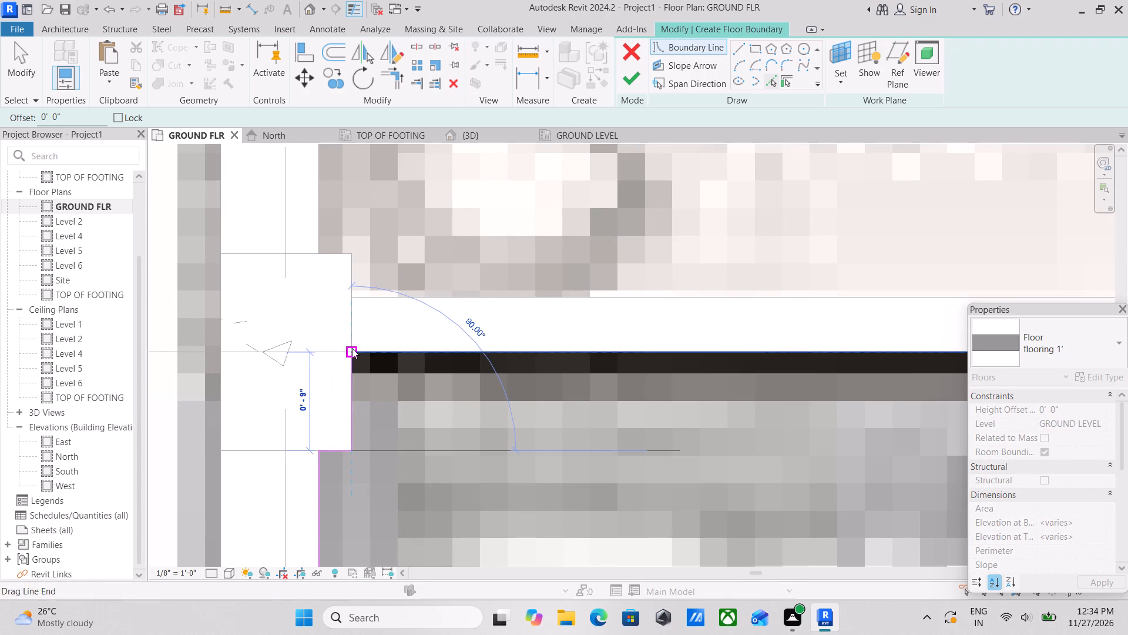
Add floor boundary lines along the kitchen-side faces of its north and east interior walls.
{"action": "left_click", "coordinate": [774, 84]}
{"action": "left_click", "coordinate": [553, 347]}
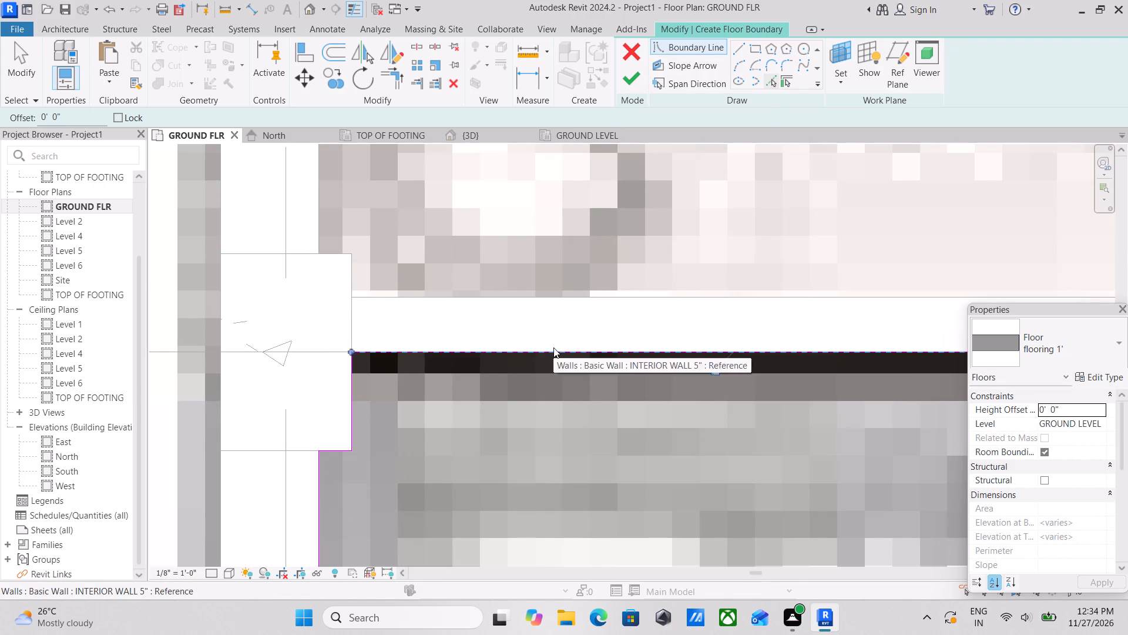
{"action": "scroll", "coordinate": [663, 364], "scroll_direction": "down", "scroll_amount": 2}
{"action": "middle_click_drag", "start_coordinate": [644, 363], "coordinate": [307, 351]}
{"action": "middle_click_drag", "start_coordinate": [562, 372], "coordinate": [330, 369]}
{"action": "middle_click_drag", "start_coordinate": [909, 355], "coordinate": [884, 355]}
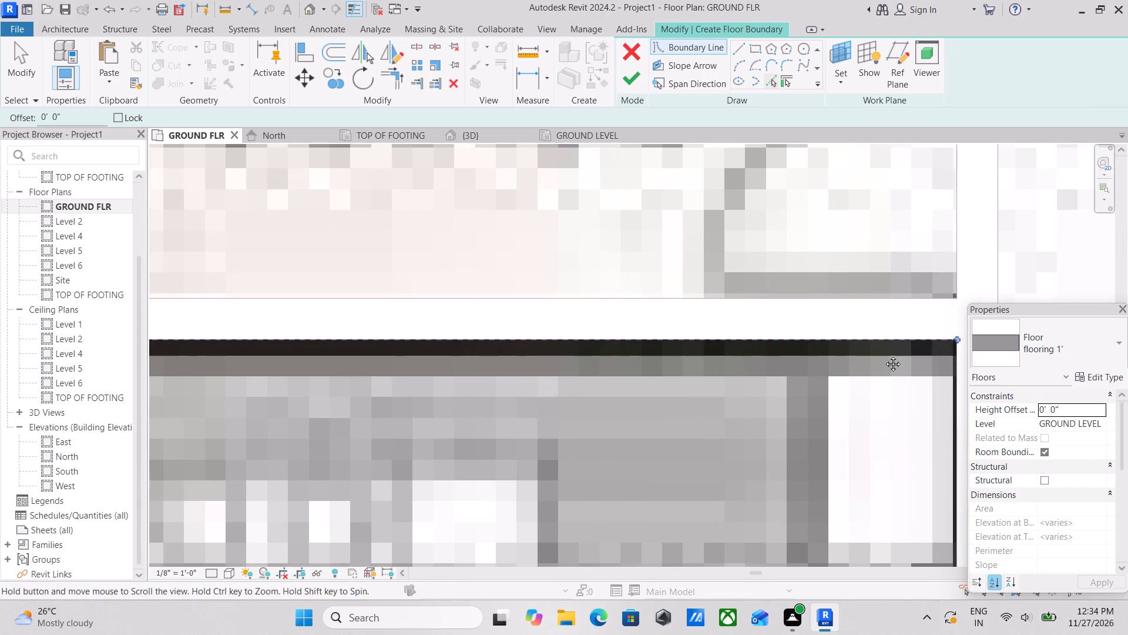
{"action": "middle_click_drag", "start_coordinate": [884, 355], "coordinate": [712, 344]}
{"action": "scroll", "coordinate": [767, 452], "scroll_direction": "up", "scroll_amount": 3}
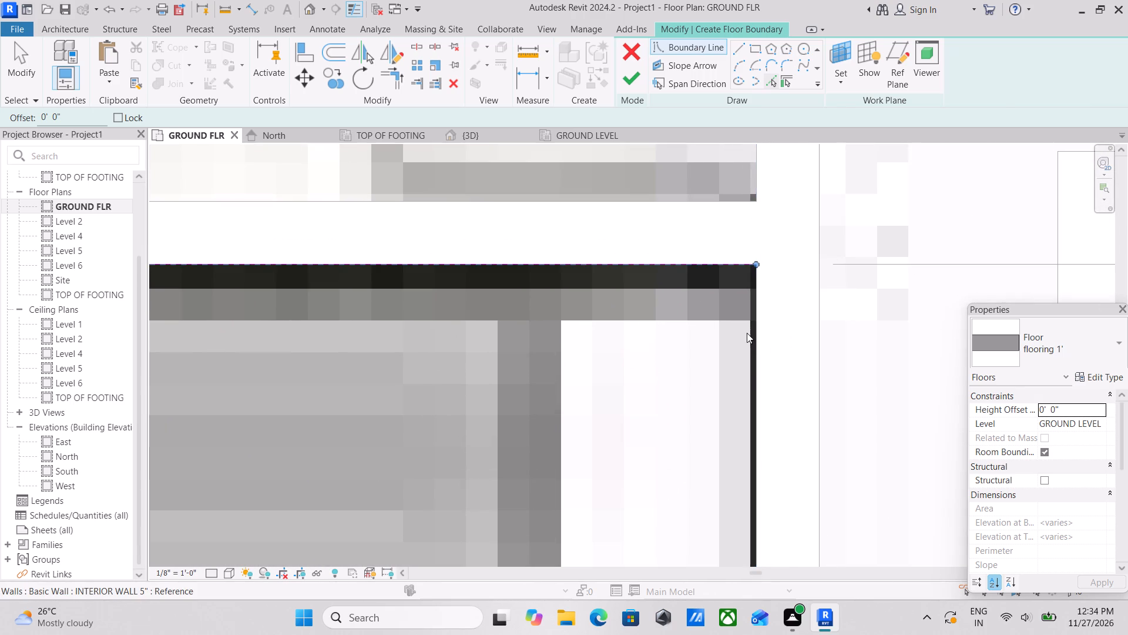
{"action": "scroll", "coordinate": [753, 370], "scroll_direction": "down", "scroll_amount": 2}
{"action": "middle_click_drag", "start_coordinate": [751, 370], "coordinate": [761, 281]}
{"action": "scroll", "coordinate": [769, 362], "scroll_direction": "down", "scroll_amount": 3}
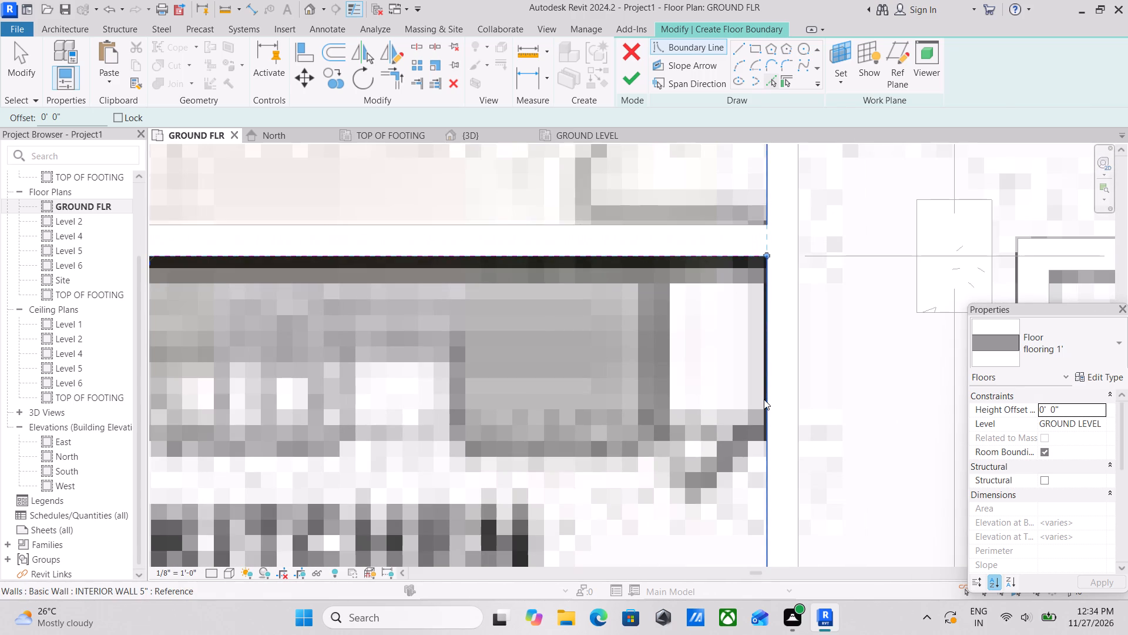
{"action": "left_click", "coordinate": [764, 399]}
Shorten the kitchen's east boundary line to 8'-6" so its north end meets the north wall's boundary line.
{"action": "scroll", "coordinate": [764, 399], "scroll_direction": "down", "scroll_amount": 3}
{"action": "middle_click_drag", "start_coordinate": [764, 399], "coordinate": [771, 517]}
{"action": "scroll", "coordinate": [778, 346], "scroll_direction": "down", "scroll_amount": 2}
{"action": "middle_click_drag", "start_coordinate": [787, 363], "coordinate": [799, 393]}
{"action": "scroll", "coordinate": [784, 220], "scroll_direction": "down", "scroll_amount": 3}
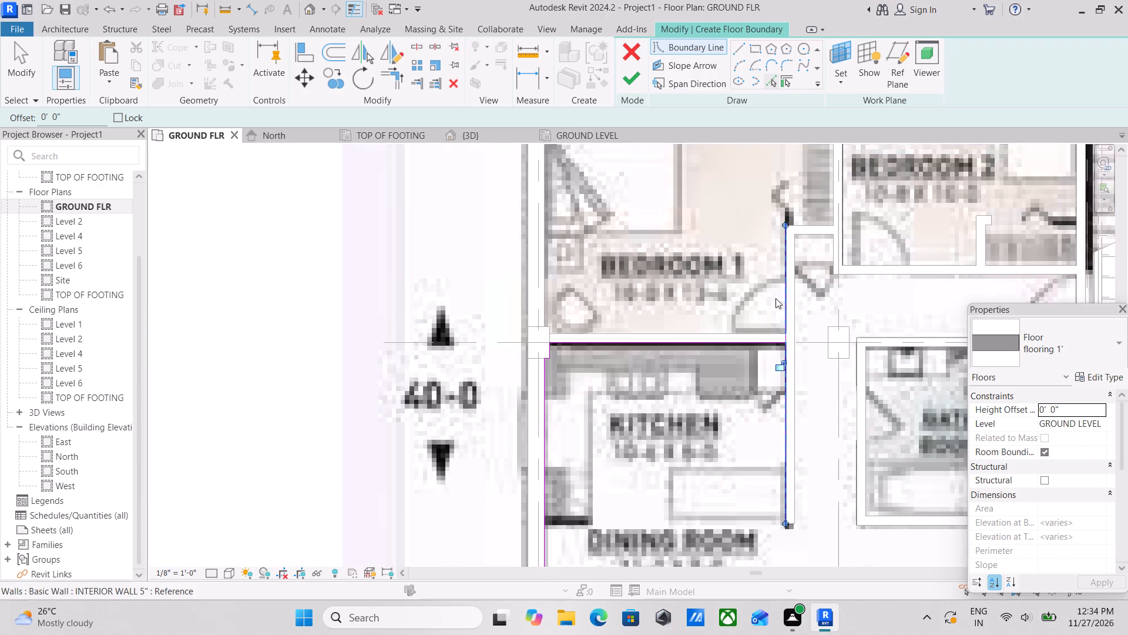
{"action": "scroll", "coordinate": [775, 298], "scroll_direction": "down", "scroll_amount": 2}
{"action": "middle_click_drag", "start_coordinate": [770, 331], "coordinate": [781, 340]}
{"action": "scroll", "coordinate": [781, 337], "scroll_direction": "down", "scroll_amount": 1}
{"action": "scroll", "coordinate": [794, 189], "scroll_direction": "up", "scroll_amount": 2}
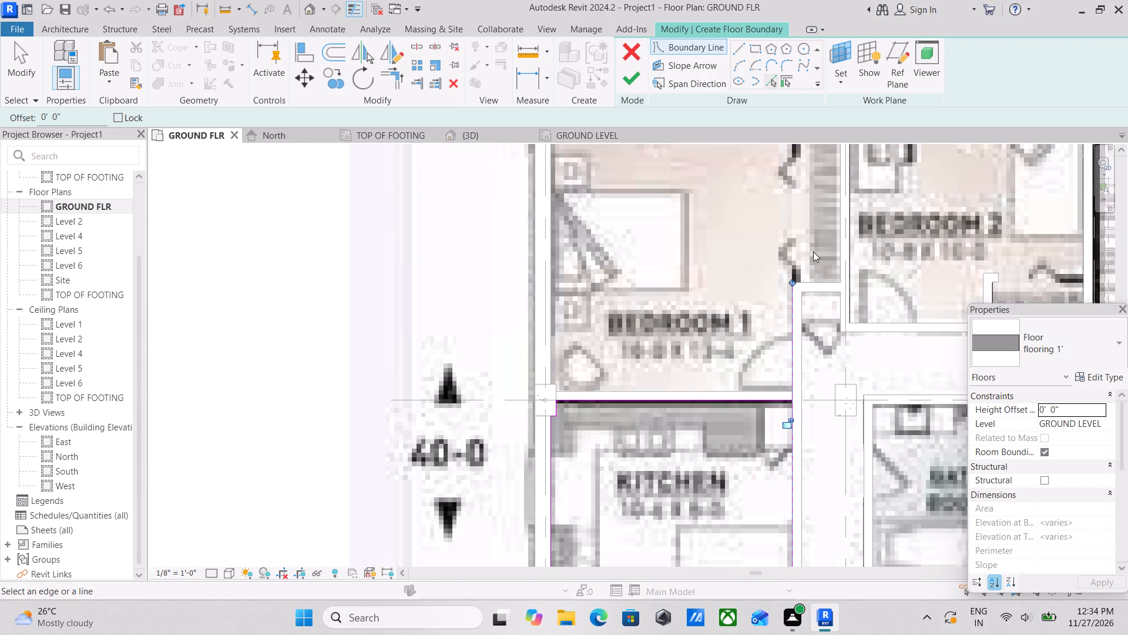
{"action": "scroll", "coordinate": [814, 269], "scroll_direction": "up", "scroll_amount": 3}
{"action": "key", "text": "Escape"}
{"action": "key", "text": "Escape"}
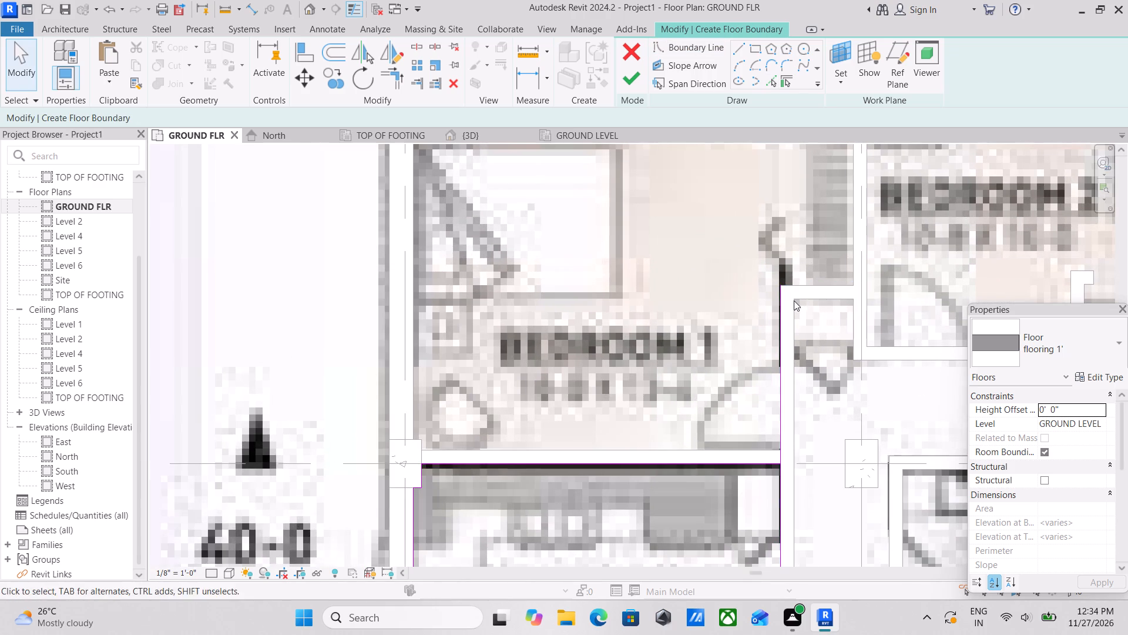
{"action": "key", "text": "Escape"}
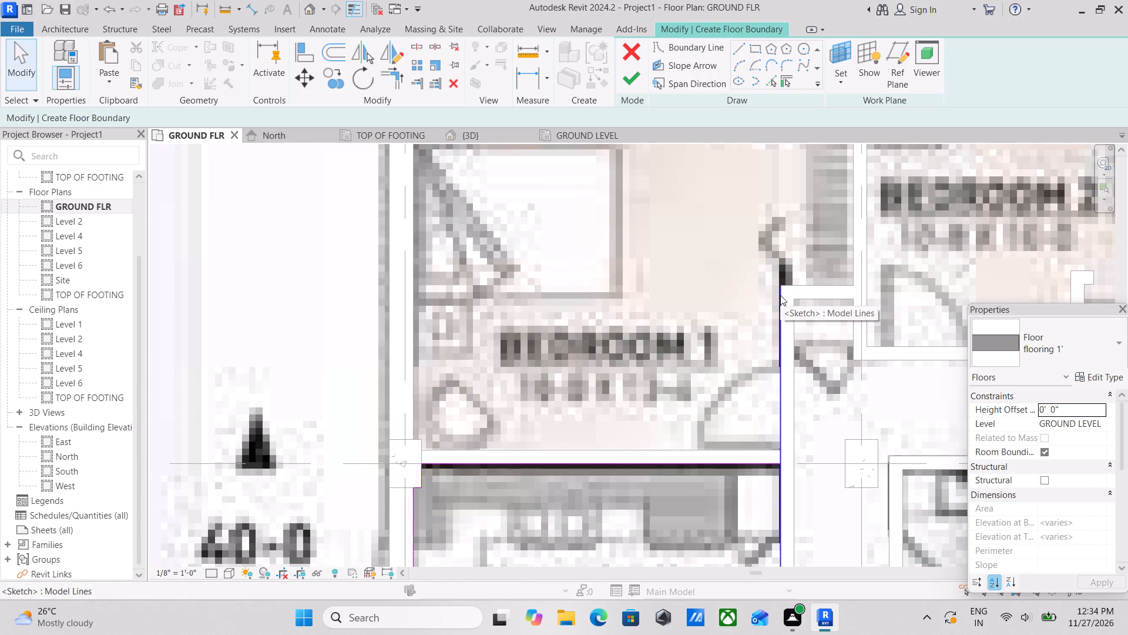
{"action": "left_click", "coordinate": [780, 295]}
{"action": "scroll", "coordinate": [781, 286], "scroll_direction": "up", "scroll_amount": 2}
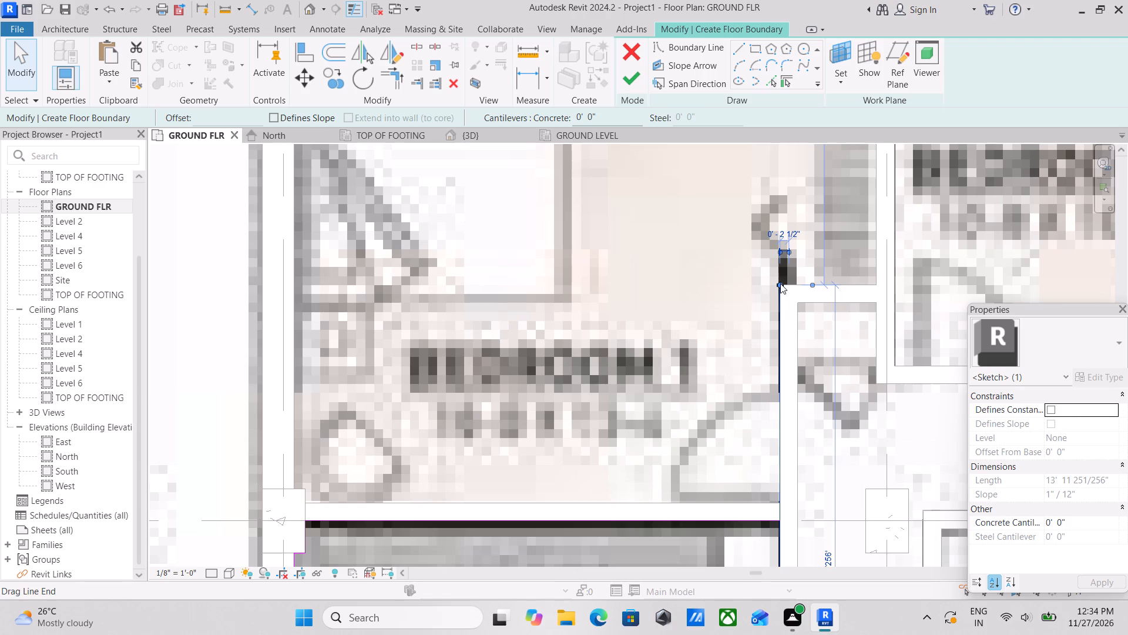
{"action": "left_click_drag", "start_coordinate": [780, 283], "coordinate": [773, 476]}
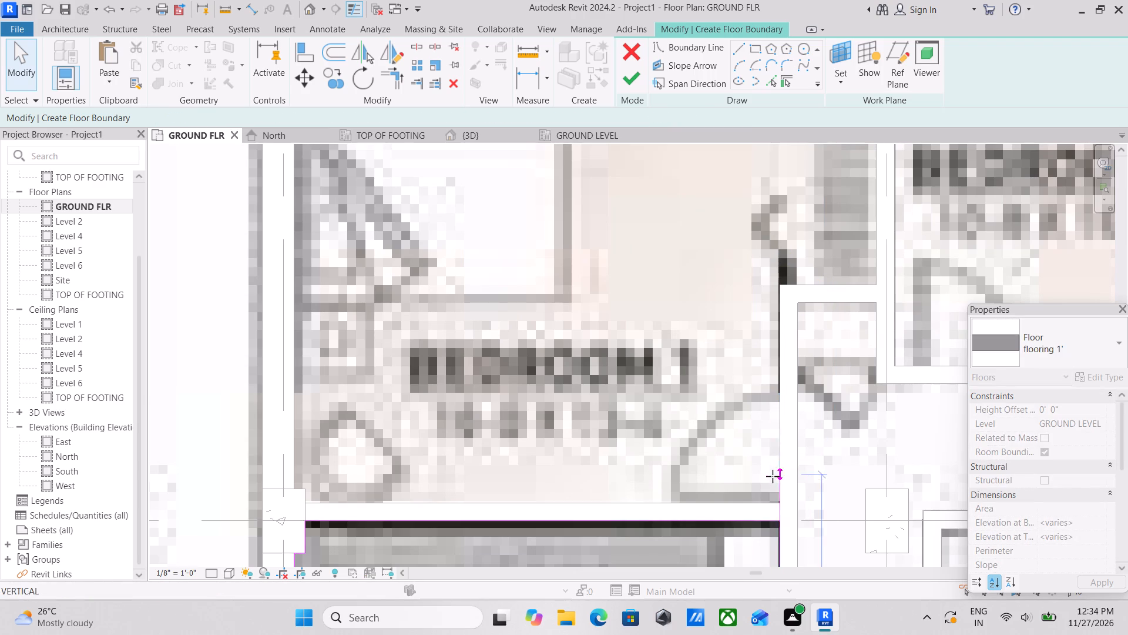
{"action": "left_click_drag", "start_coordinate": [773, 476], "coordinate": [784, 523]}
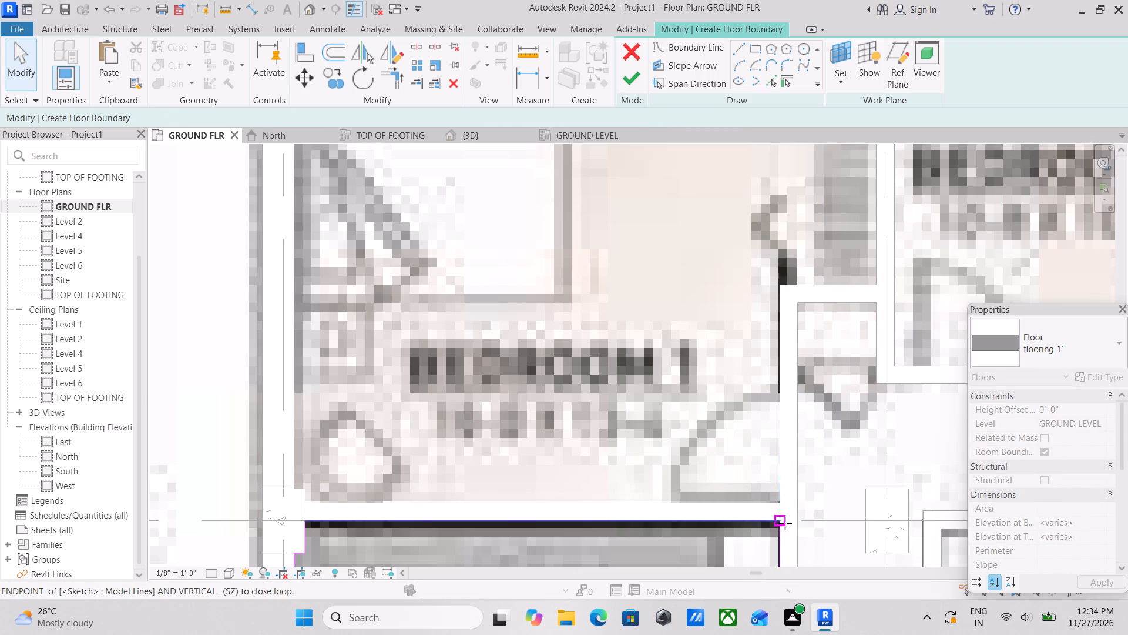
Add a short floor boundary line across the south end of the kitchen's east interior wall.
{"action": "scroll", "coordinate": [800, 425], "scroll_direction": "down", "scroll_amount": 4}
{"action": "middle_click_drag", "start_coordinate": [800, 425], "coordinate": [742, 200]}
{"action": "middle_click_drag", "start_coordinate": [748, 439], "coordinate": [754, 382]}
{"action": "scroll", "coordinate": [750, 444], "scroll_direction": "up", "scroll_amount": 2}
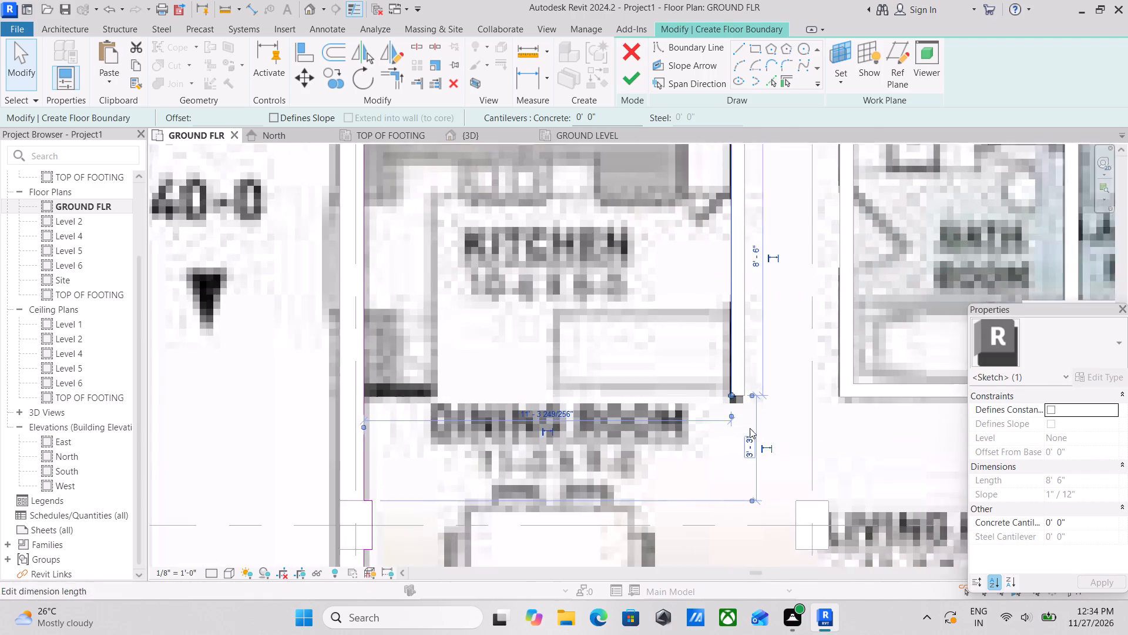
{"action": "scroll", "coordinate": [750, 428], "scroll_direction": "up", "scroll_amount": 8}
{"action": "key", "text": "Escape"}
{"action": "key", "text": "Escape"}
{"action": "scroll", "coordinate": [687, 400], "scroll_direction": "up", "scroll_amount": 5}
{"action": "middle_click_drag", "start_coordinate": [727, 415], "coordinate": [706, 419]}
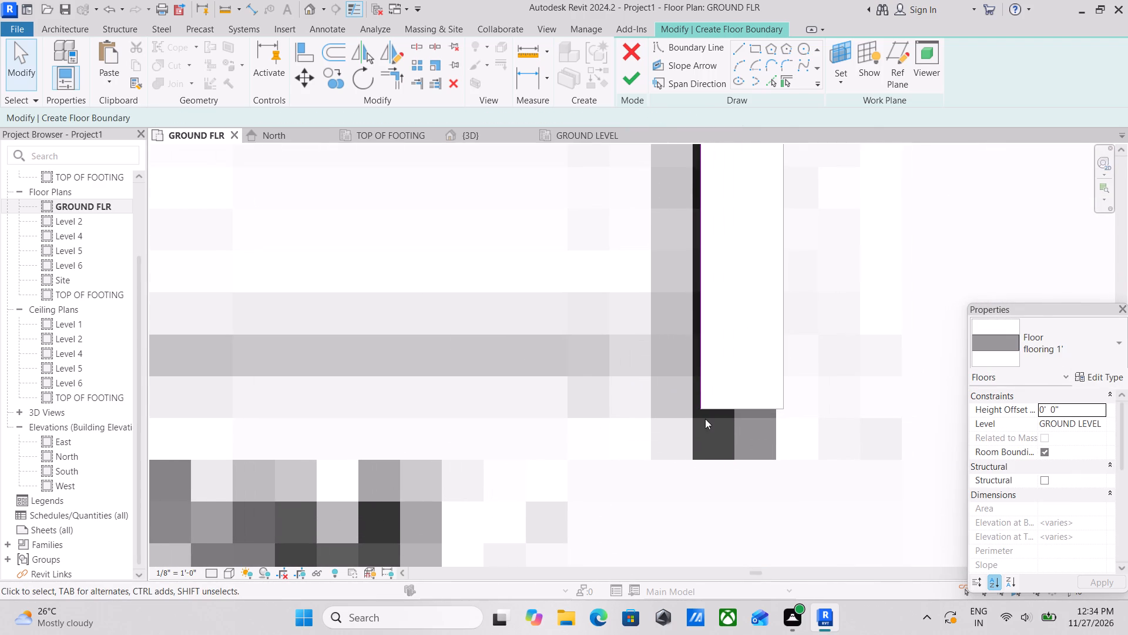
{"action": "left_click", "coordinate": [773, 84]}
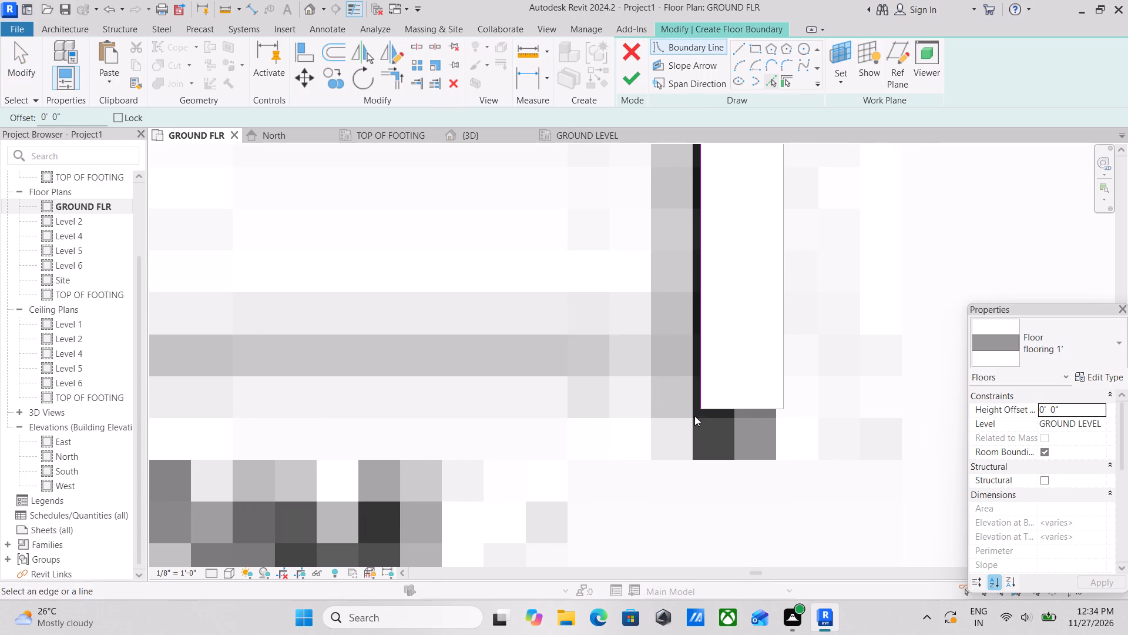
{"action": "left_click", "coordinate": [719, 409]}
Add a boundary line along the east face of the same wall, ending it at the inner face of the hallway niche's north wall.
{"action": "middle_click_drag", "start_coordinate": [833, 316], "coordinate": [797, 387]}
{"action": "scroll", "coordinate": [794, 392], "scroll_direction": "up", "scroll_amount": 1}
{"action": "scroll", "coordinate": [798, 384], "scroll_direction": "down", "scroll_amount": 3}
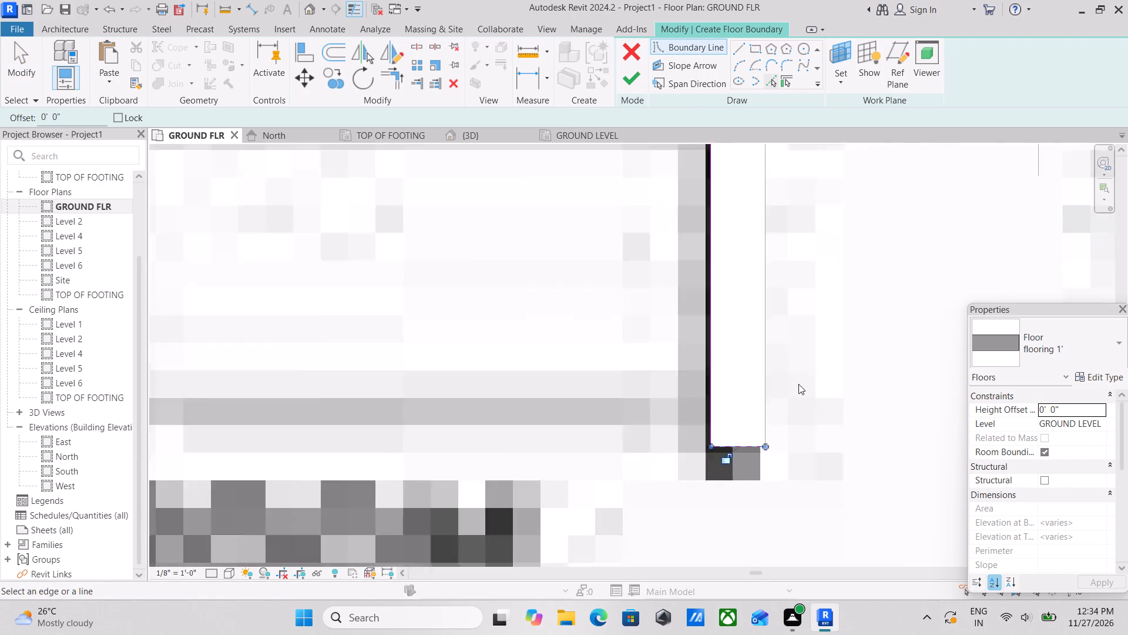
{"action": "scroll", "coordinate": [798, 384], "scroll_direction": "down", "scroll_amount": 14}
{"action": "middle_click_drag", "start_coordinate": [798, 384], "coordinate": [772, 484]}
{"action": "middle_click_drag", "start_coordinate": [796, 341], "coordinate": [788, 391]}
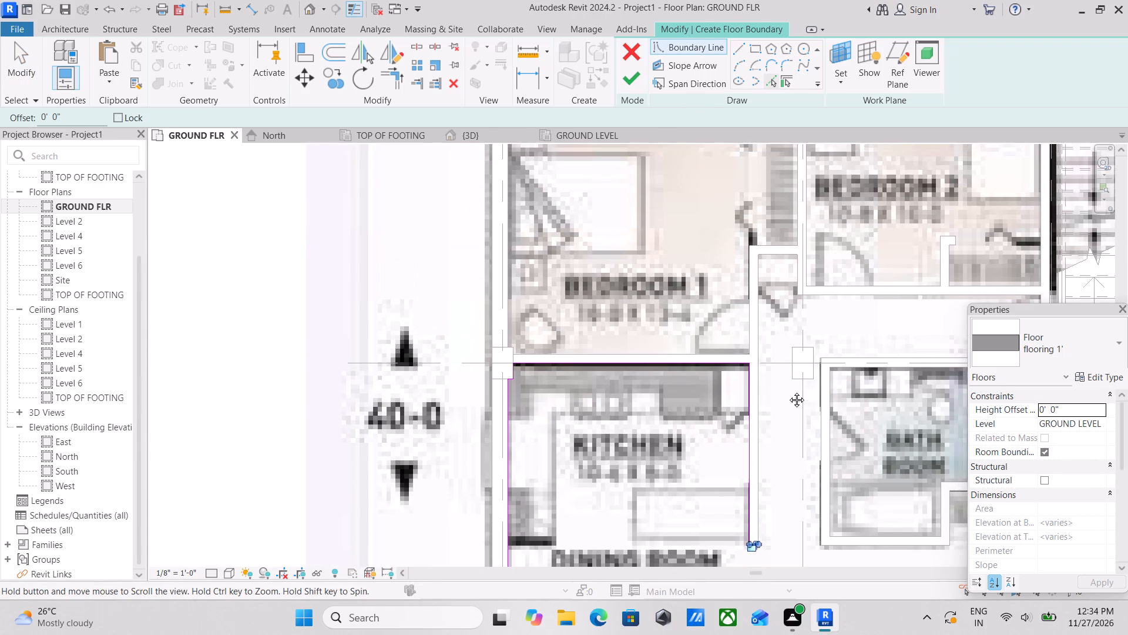
{"action": "middle_click_drag", "start_coordinate": [788, 391], "coordinate": [785, 362]}
{"action": "left_click", "coordinate": [756, 407]}
{"action": "scroll", "coordinate": [755, 209], "scroll_direction": "up", "scroll_amount": 2}
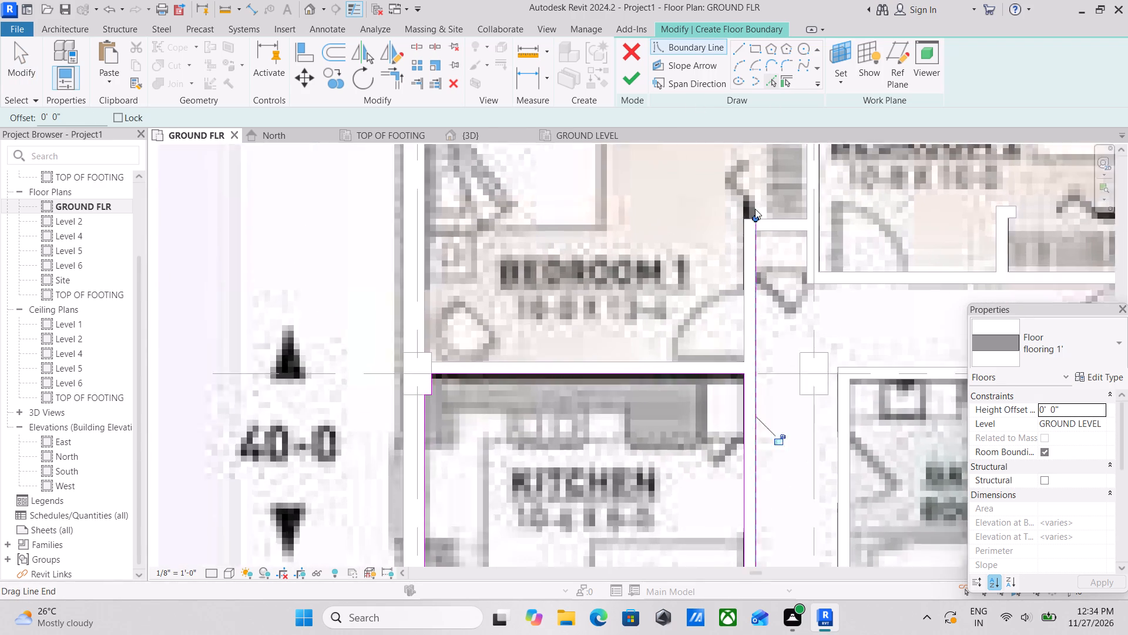
{"action": "scroll", "coordinate": [755, 209], "scroll_direction": "up", "scroll_amount": 7}
{"action": "left_click_drag", "start_coordinate": [751, 219], "coordinate": [757, 250]}
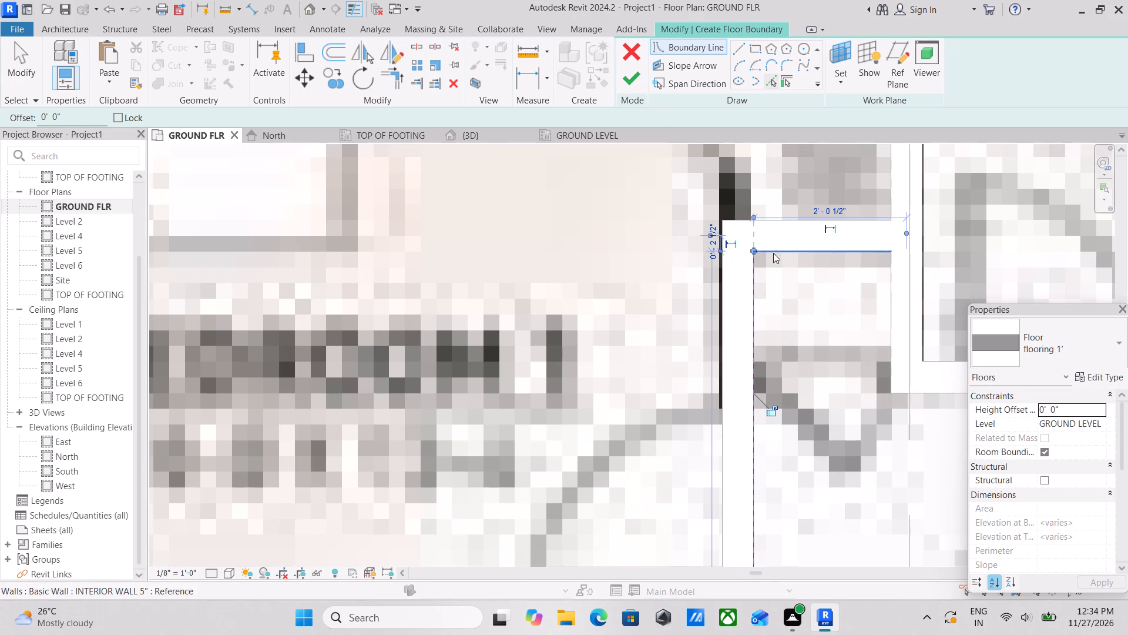
Add boundary lines along the niche's north wall face and 1'-10 21/32" south down its east wall to the wall corner.
{"action": "left_click", "coordinate": [785, 255]}
{"action": "middle_click_drag", "start_coordinate": [835, 269], "coordinate": [754, 245]}
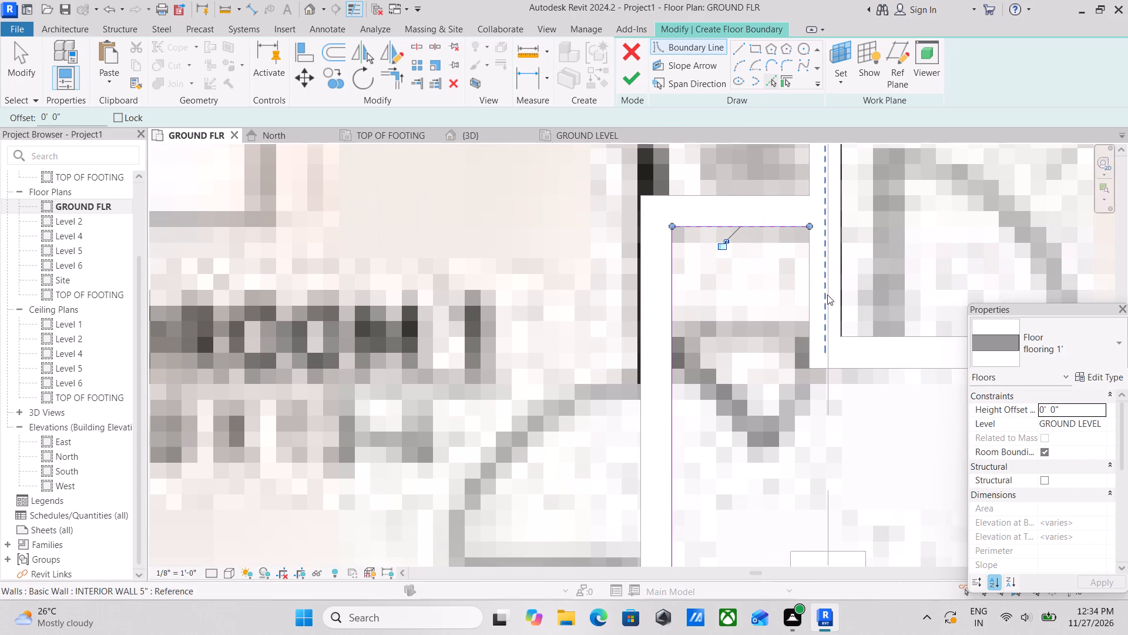
{"action": "scroll", "coordinate": [803, 283], "scroll_direction": "down", "scroll_amount": 1}
{"action": "middle_click_drag", "start_coordinate": [803, 283], "coordinate": [803, 299]}
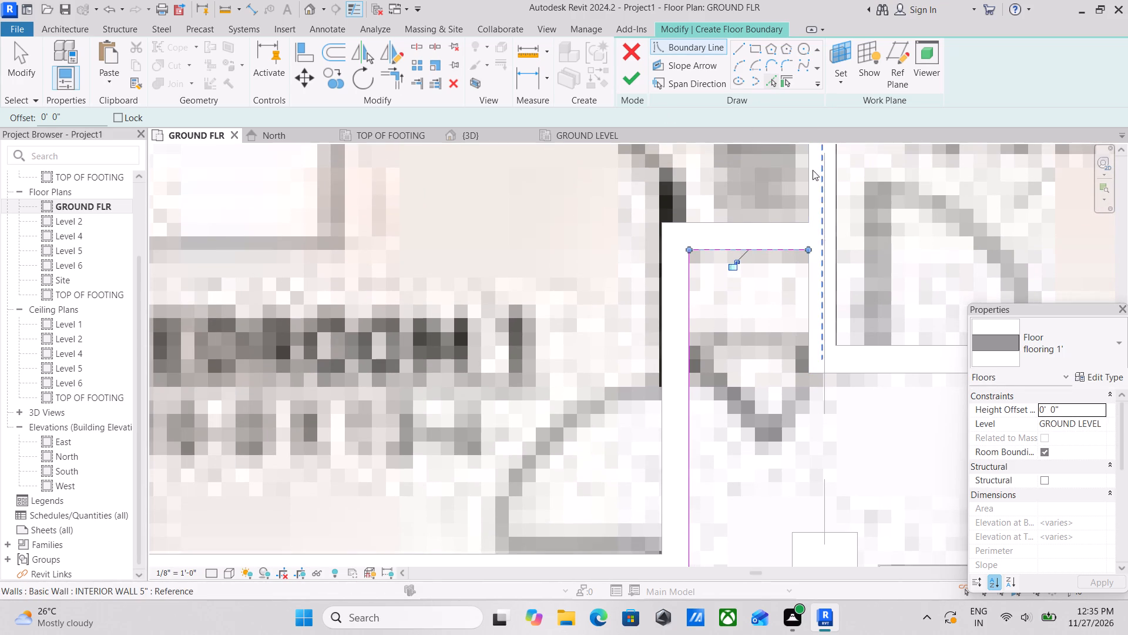
{"action": "left_click", "coordinate": [745, 45]}
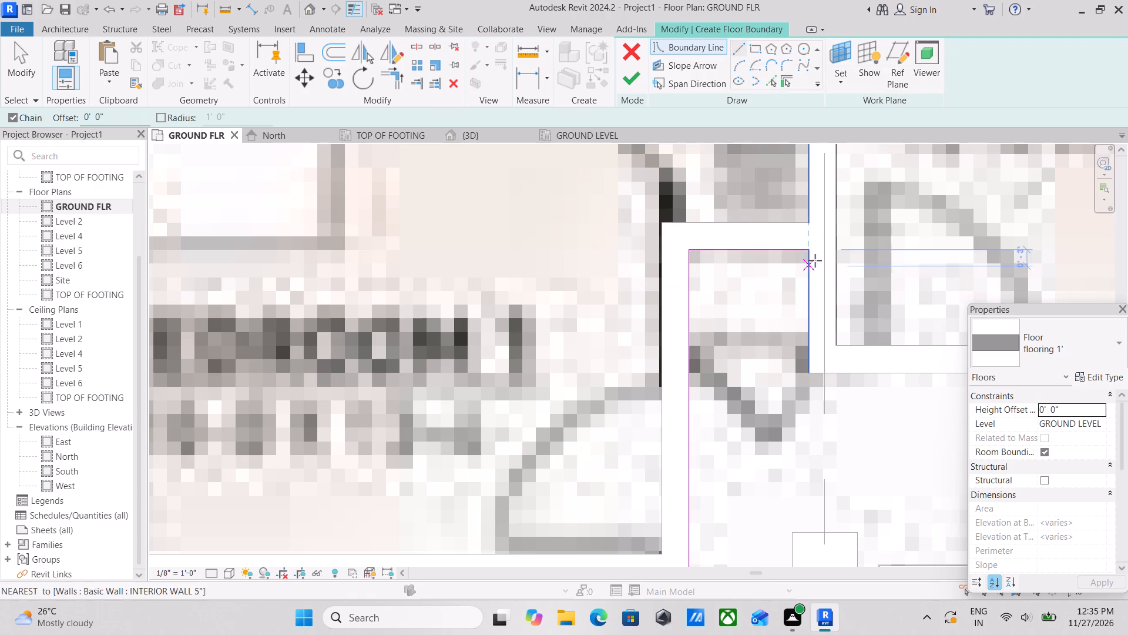
{"action": "left_click", "coordinate": [807, 243]}
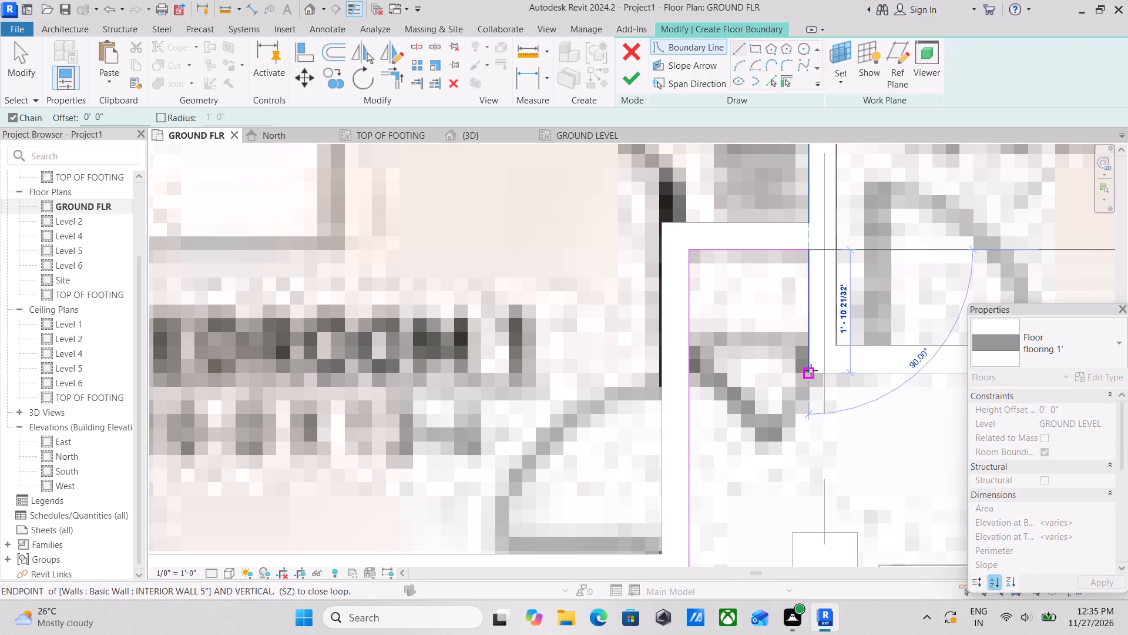
{"action": "left_click", "coordinate": [811, 371]}
Draw an 11'-5" boundary line east along the hallway face of Bedroom 2's south wall to the stair wall.
{"action": "middle_click_drag", "start_coordinate": [811, 370], "coordinate": [650, 260]}
{"action": "scroll", "coordinate": [640, 233], "scroll_direction": "down", "scroll_amount": 4}
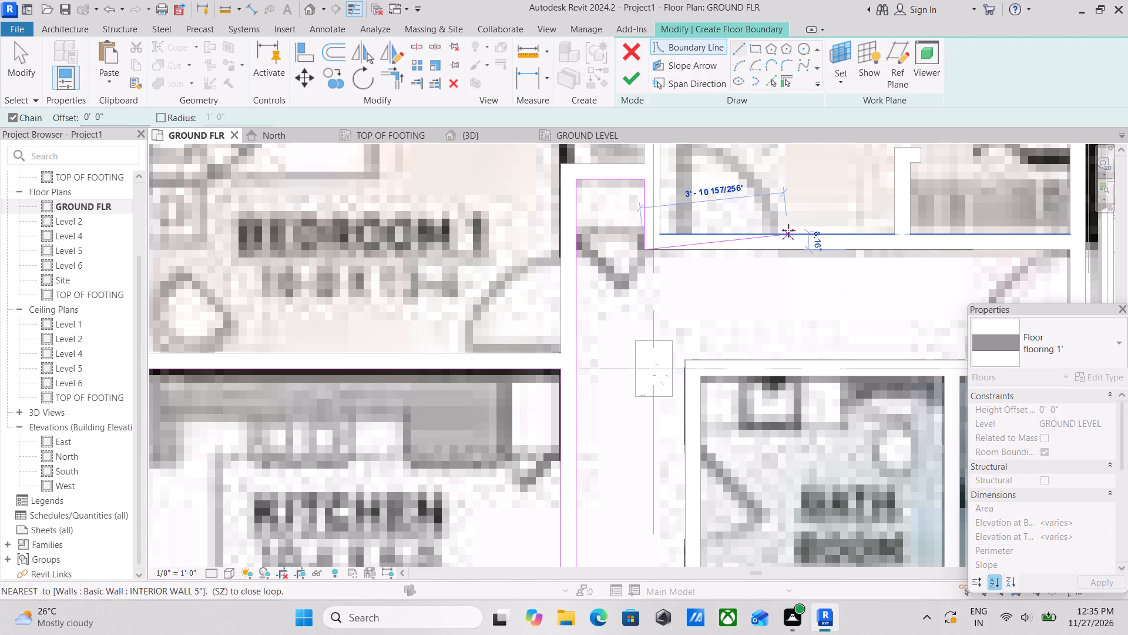
{"action": "middle_click_drag", "start_coordinate": [788, 230], "coordinate": [594, 200]}
{"action": "middle_click_drag", "start_coordinate": [806, 215], "coordinate": [741, 228]}
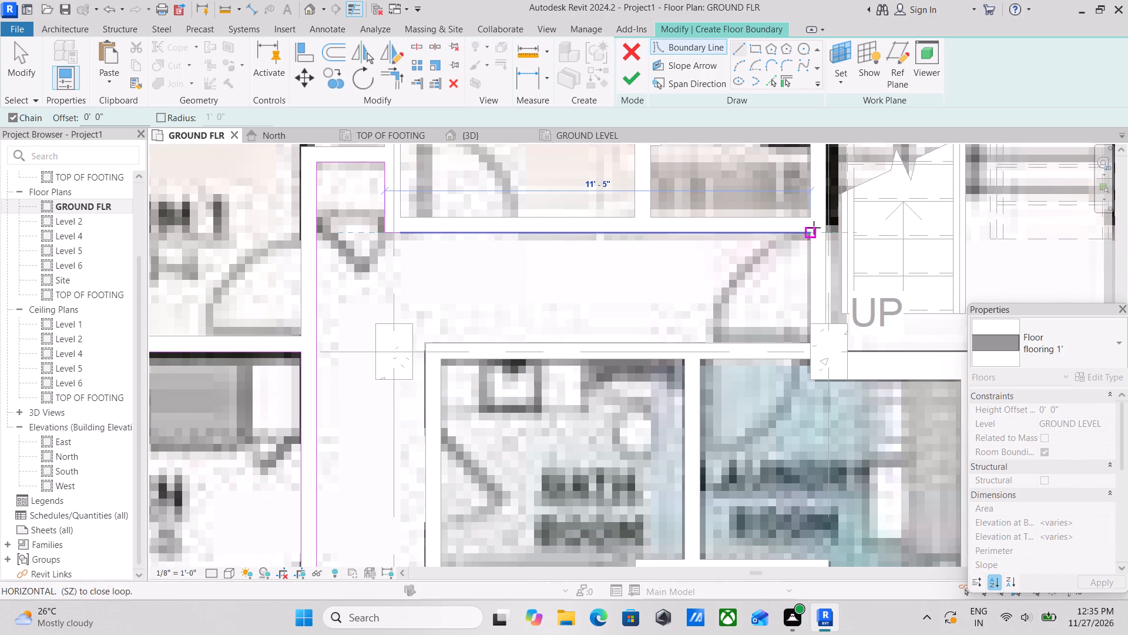
{"action": "left_click", "coordinate": [807, 236]}
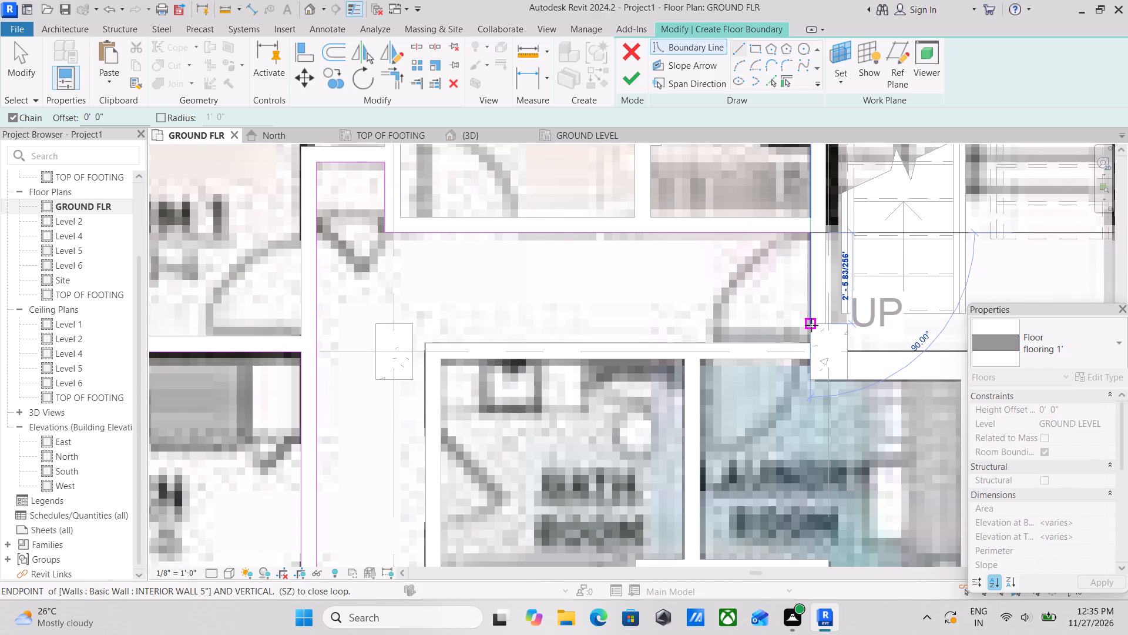
Draw boundary lines 2'-5 83/256" south along the stair wall and down the column's west face to the hallway's south wall.
{"action": "left_click", "coordinate": [811, 325]}
{"action": "scroll", "coordinate": [811, 325], "scroll_direction": "up", "scroll_amount": 6}
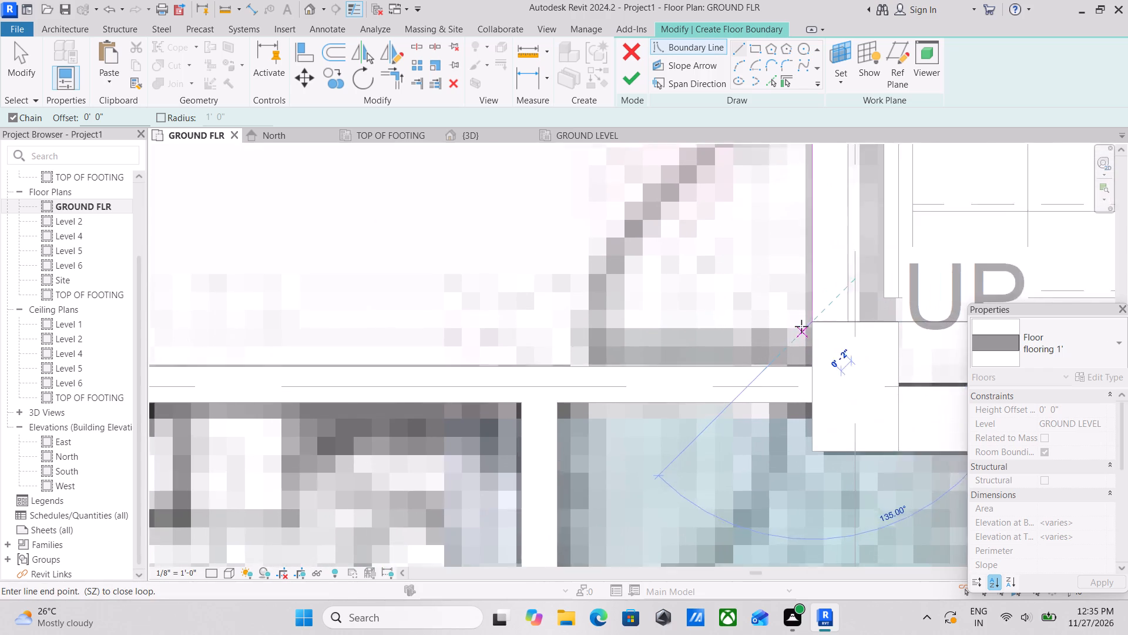
{"action": "scroll", "coordinate": [801, 326], "scroll_direction": "up", "scroll_amount": 1}
{"action": "left_click", "coordinate": [812, 373]}
Draw a 10'-3 27/32" boundary line west along the hallway's south wall face to the bathroom's northwest wall corner.
{"action": "middle_click_drag", "start_coordinate": [473, 340], "coordinate": [884, 359]}
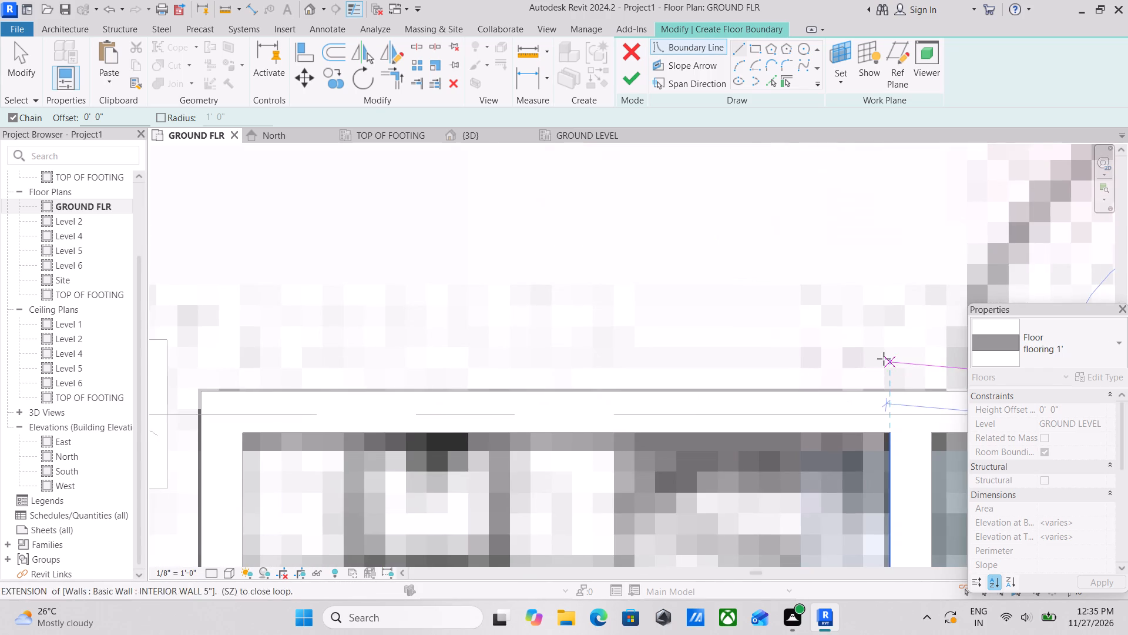
{"action": "scroll", "coordinate": [638, 362], "scroll_direction": "down", "scroll_amount": 1}
{"action": "middle_click_drag", "start_coordinate": [638, 362], "coordinate": [872, 336]}
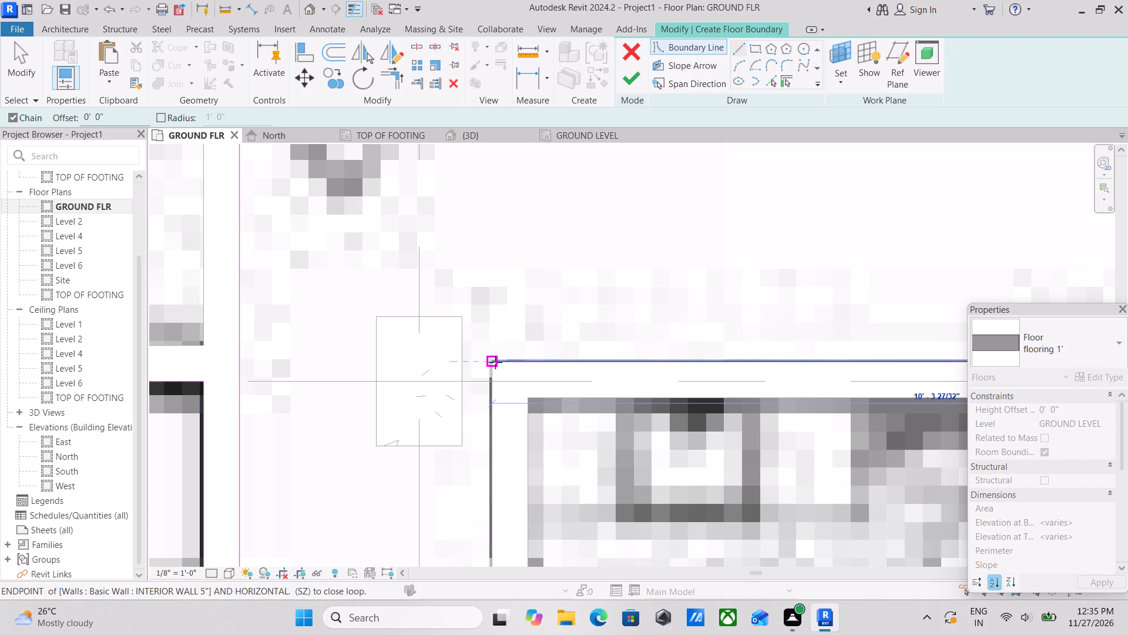
{"action": "left_click", "coordinate": [495, 362]}
Draw an 8'-9 133/256" boundary line south along the west face of the bathroom wall to its southwest corner.
{"action": "middle_click_drag", "start_coordinate": [497, 362], "coordinate": [558, 179]}
{"action": "scroll", "coordinate": [542, 352], "scroll_direction": "down", "scroll_amount": 2}
{"action": "middle_click_drag", "start_coordinate": [542, 352], "coordinate": [623, 173]}
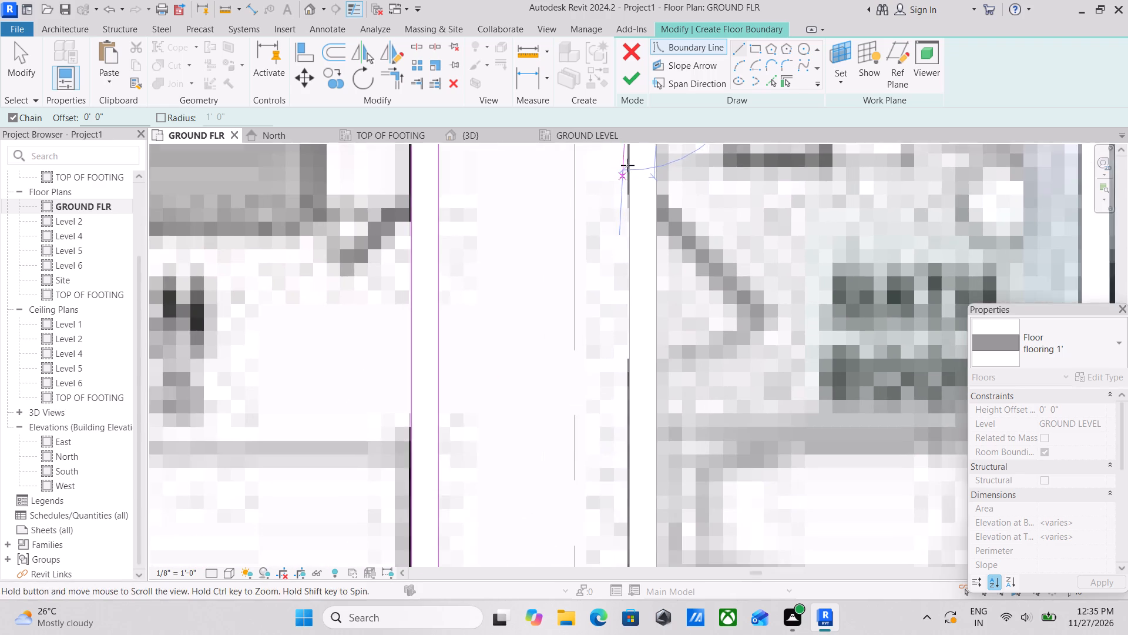
{"action": "scroll", "coordinate": [666, 307], "scroll_direction": "down", "scroll_amount": 4}
{"action": "middle_click_drag", "start_coordinate": [666, 308], "coordinate": [629, 158]}
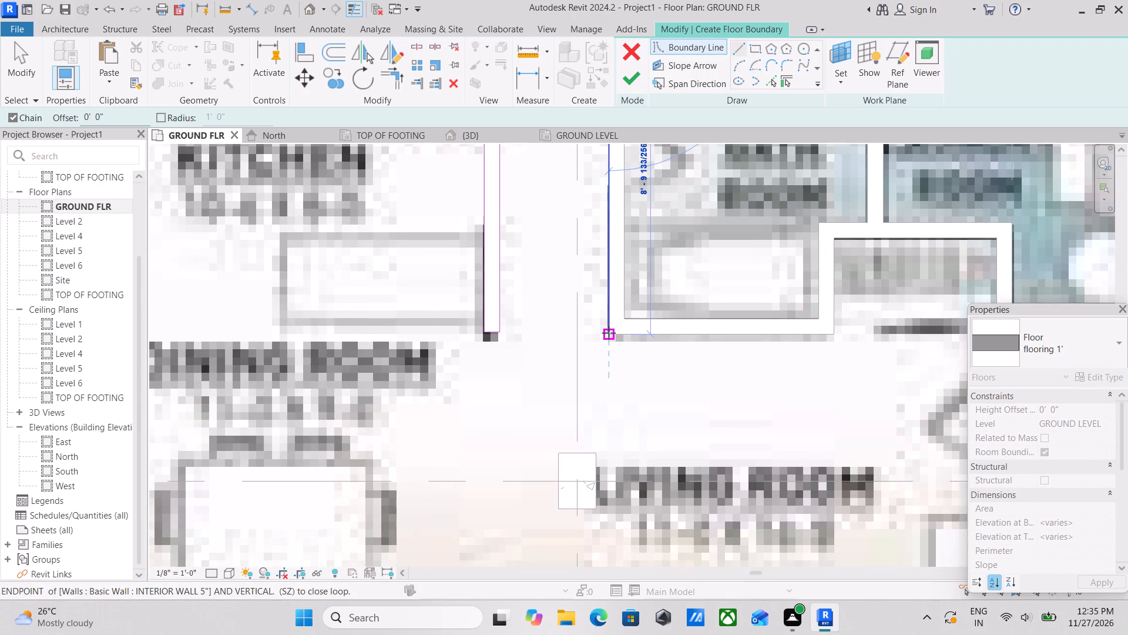
{"action": "left_click", "coordinate": [609, 333]}
Trace the boundary east along the bathroom's south wall, 2'-7" north into the living room recess and 4'-4 11/32" east across it.
{"action": "middle_click_drag", "start_coordinate": [796, 333], "coordinate": [699, 328]}
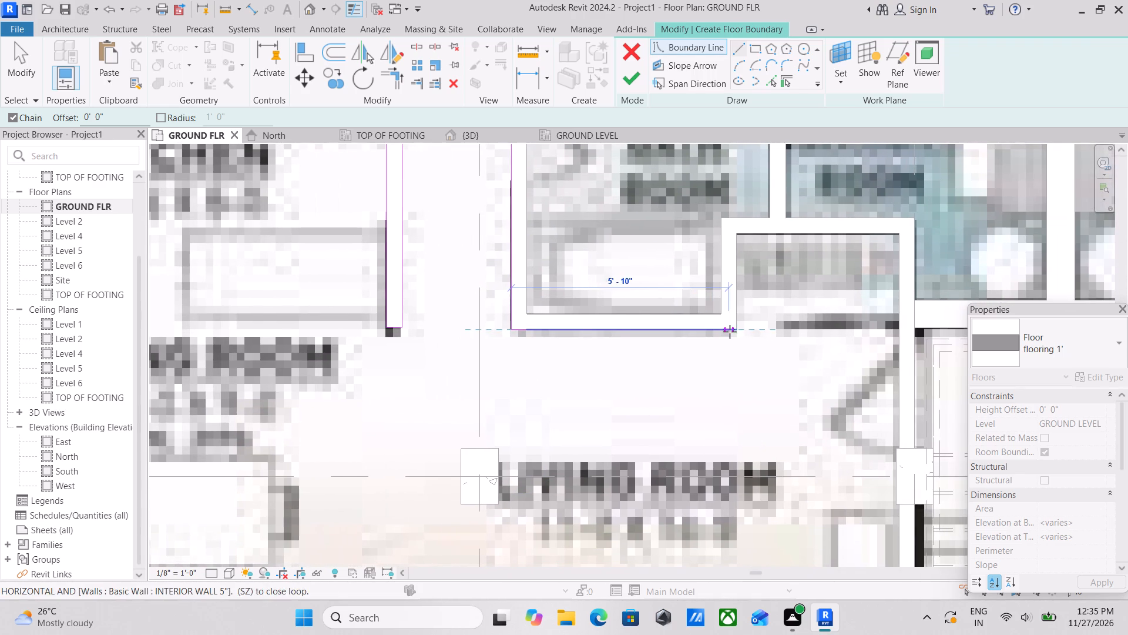
{"action": "left_click", "coordinate": [734, 332]}
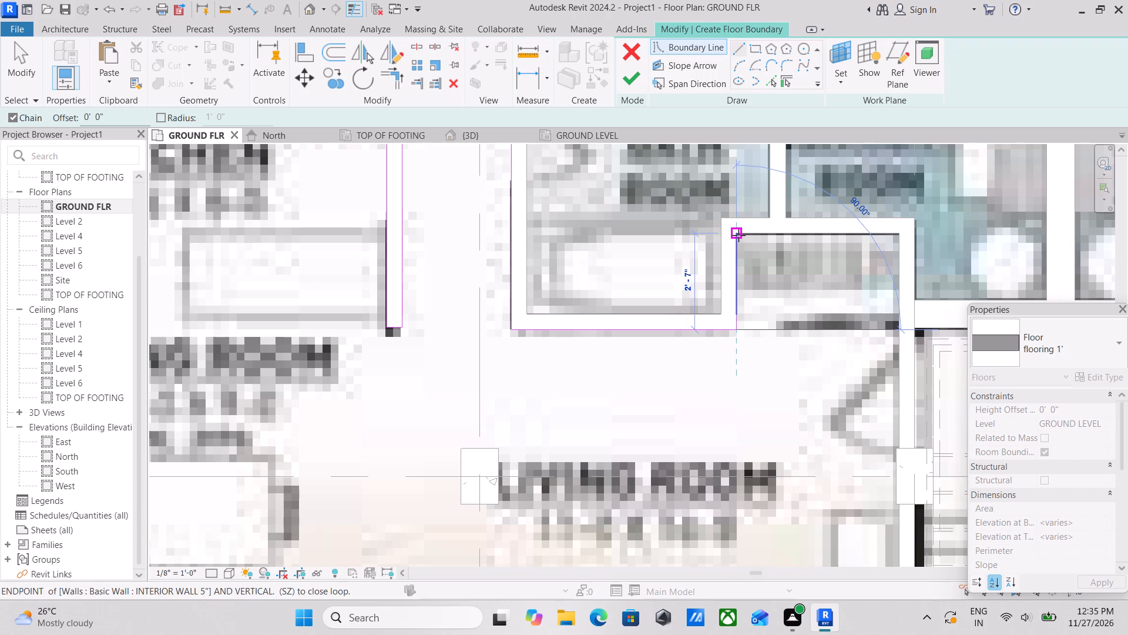
{"action": "left_click", "coordinate": [738, 235]}
{"action": "middle_click_drag", "start_coordinate": [837, 233], "coordinate": [696, 211]}
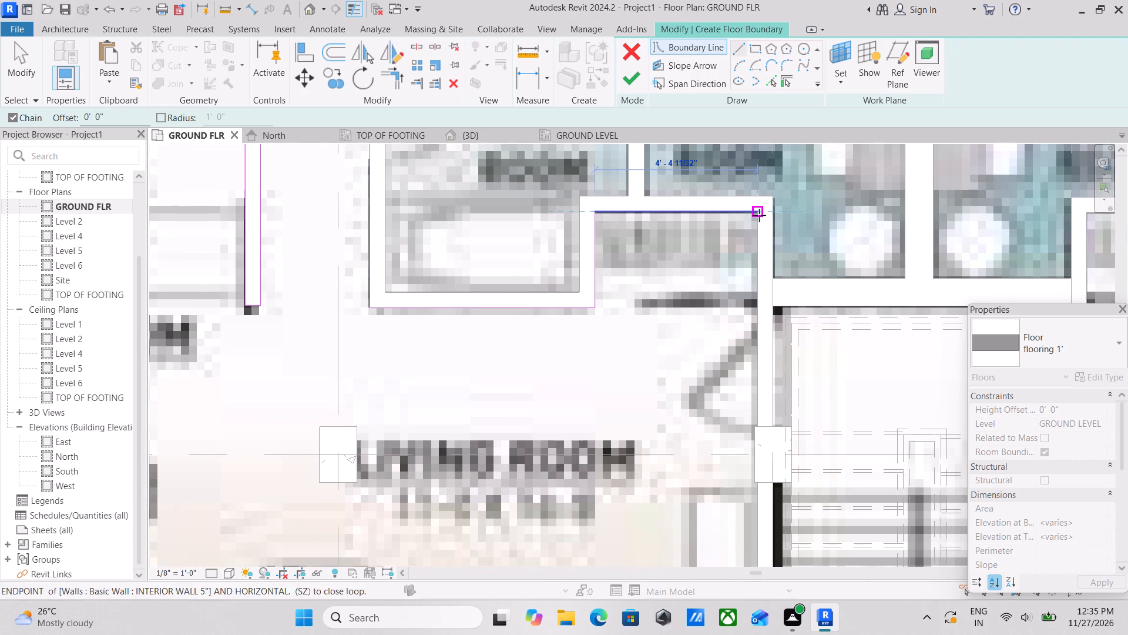
{"action": "left_click", "coordinate": [759, 215]}
Draw a 5'-9 1/2" boundary line south along the living room face of the stair wall to the column.
{"action": "middle_click_drag", "start_coordinate": [762, 220], "coordinate": [773, 123]}
{"action": "scroll", "coordinate": [789, 285], "scroll_direction": "down", "scroll_amount": 3}
{"action": "middle_click_drag", "start_coordinate": [789, 285], "coordinate": [792, 176]}
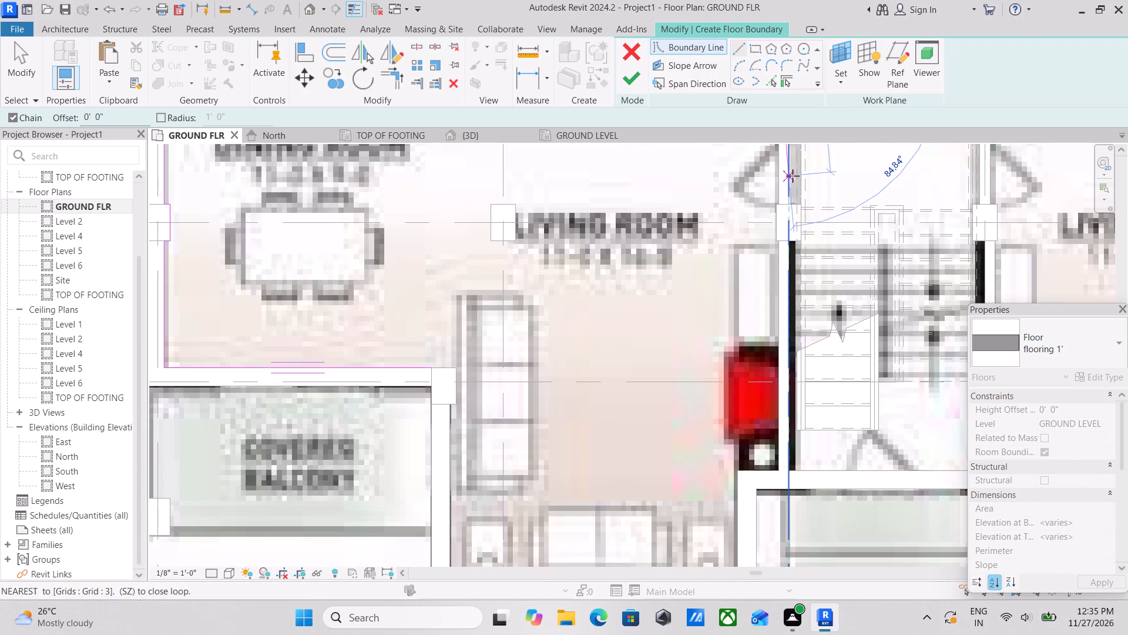
{"action": "scroll", "coordinate": [793, 176], "scroll_direction": "down", "scroll_amount": 3}
{"action": "middle_click_drag", "start_coordinate": [793, 176], "coordinate": [812, 253]}
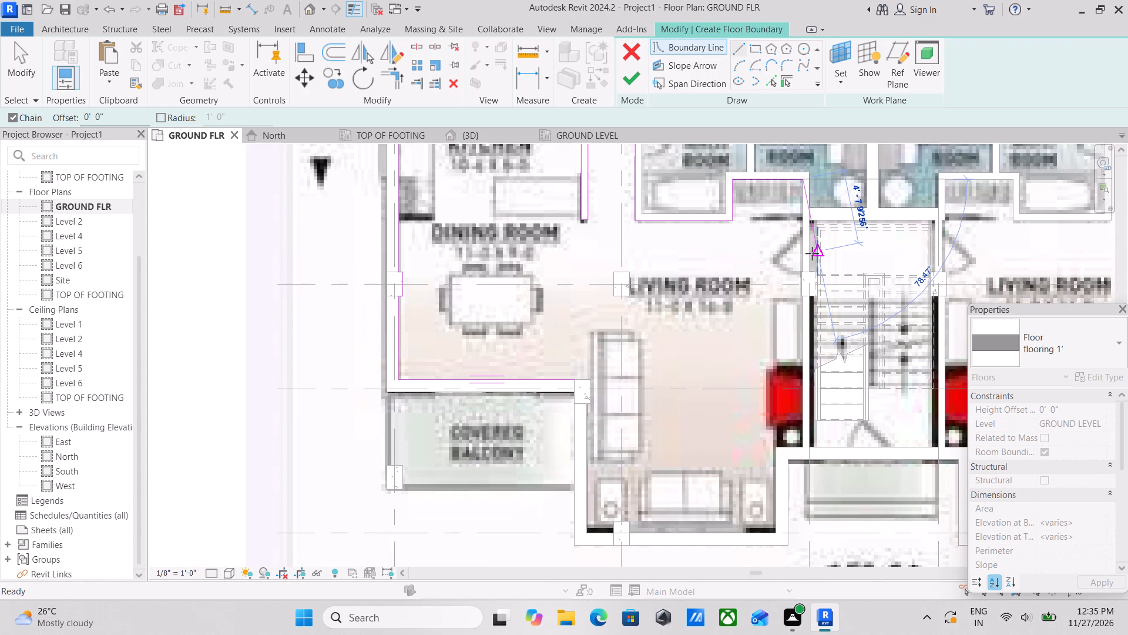
{"action": "scroll", "coordinate": [807, 256], "scroll_direction": "up", "scroll_amount": 6}
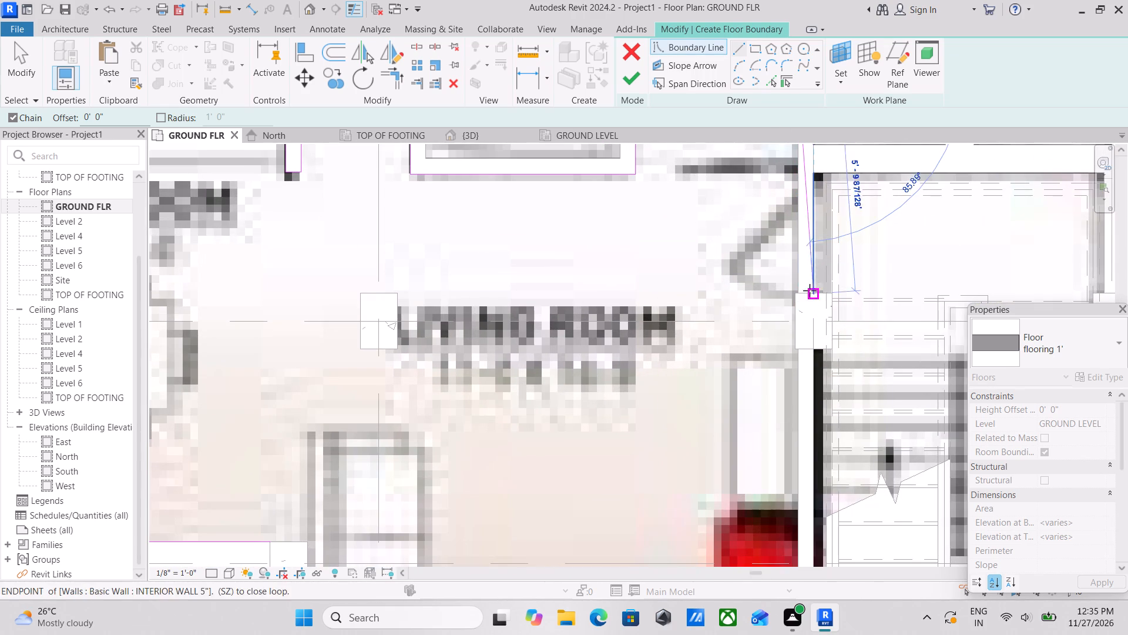
{"action": "scroll", "coordinate": [801, 268], "scroll_direction": "up", "scroll_amount": 2}
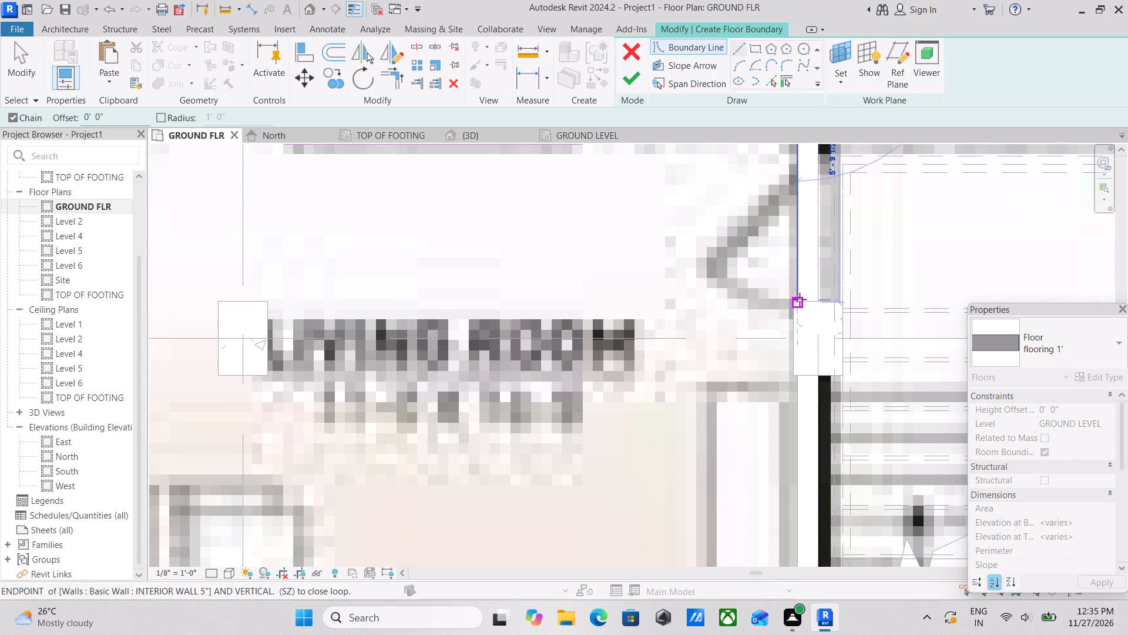
{"action": "left_click", "coordinate": [800, 299]}
Shorten the stair wall boundary line to 5'-9 1/4" so it ends exactly on the column's north face.
{"action": "scroll", "coordinate": [800, 299], "scroll_direction": "up", "scroll_amount": 8}
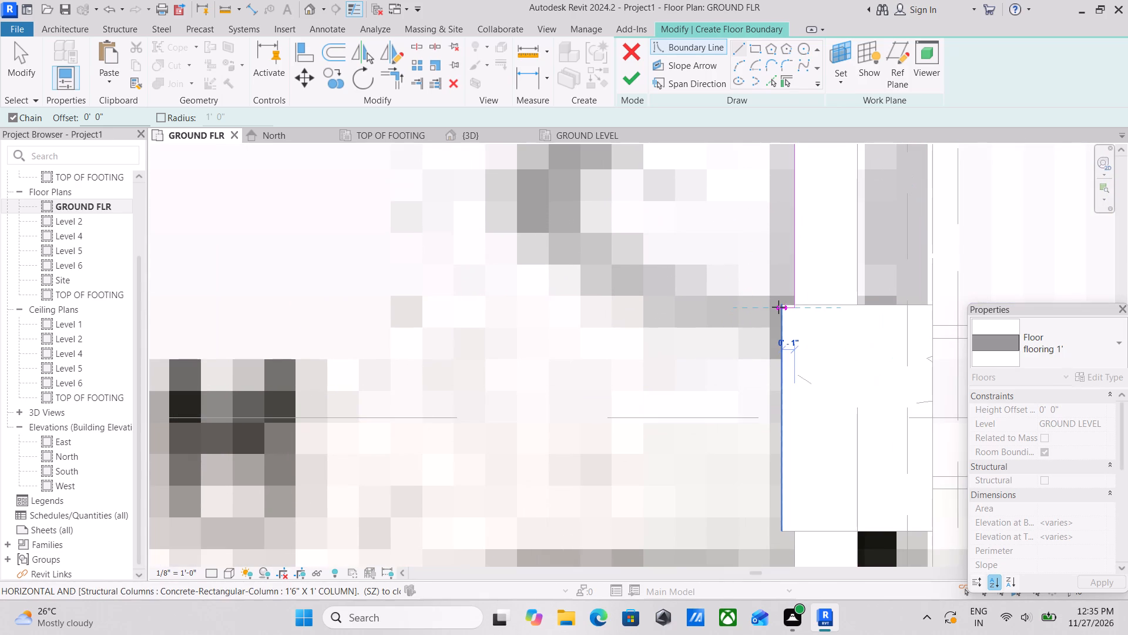
{"action": "scroll", "coordinate": [750, 310], "scroll_direction": "up", "scroll_amount": 4}
{"action": "scroll", "coordinate": [841, 309], "scroll_direction": "up", "scroll_amount": 3}
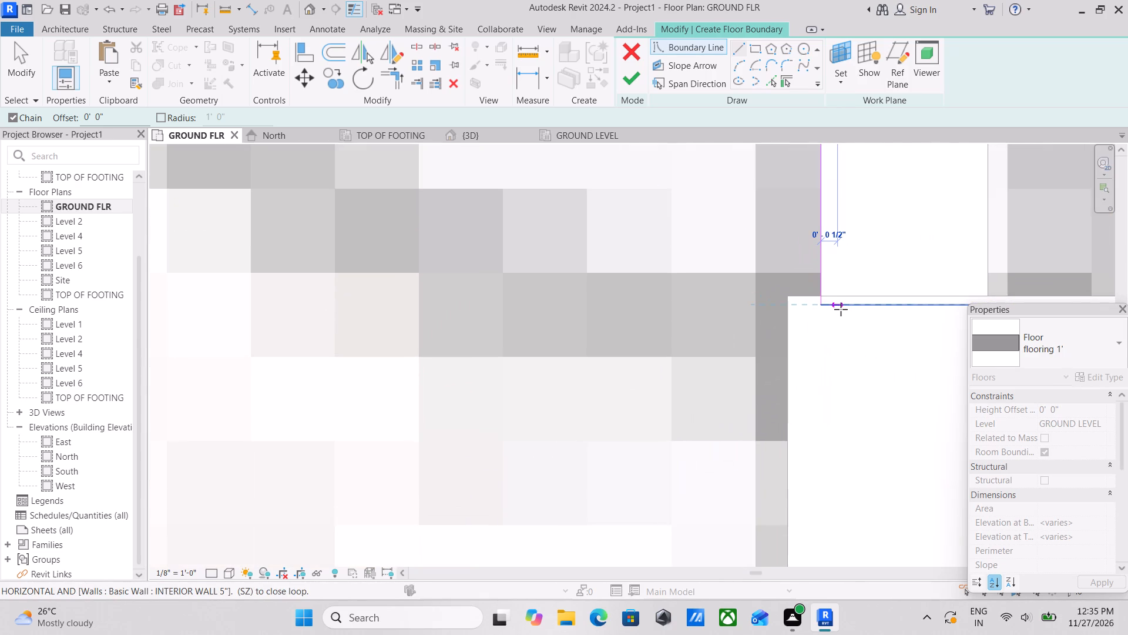
{"action": "key", "text": "Escape"}
{"action": "key", "text": "Escape"}
{"action": "scroll", "coordinate": [834, 298], "scroll_direction": "up", "scroll_amount": 4}
{"action": "key", "text": "Escape"}
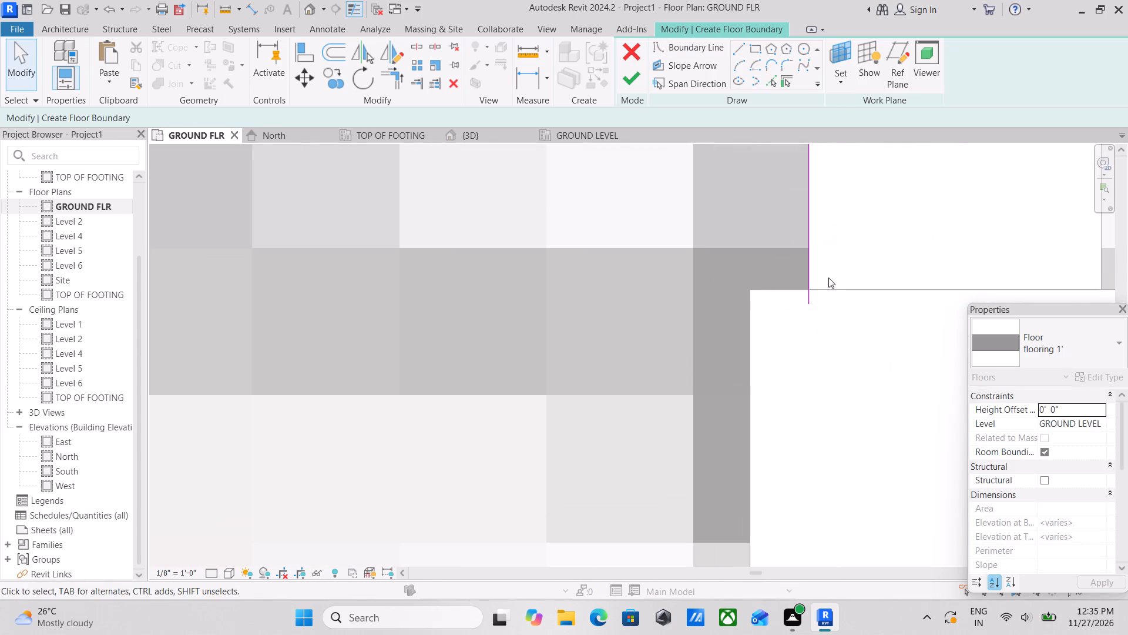
{"action": "key", "text": "Escape"}
{"action": "left_click", "coordinate": [808, 298]}
{"action": "scroll", "coordinate": [822, 323], "scroll_direction": "up", "scroll_amount": 3}
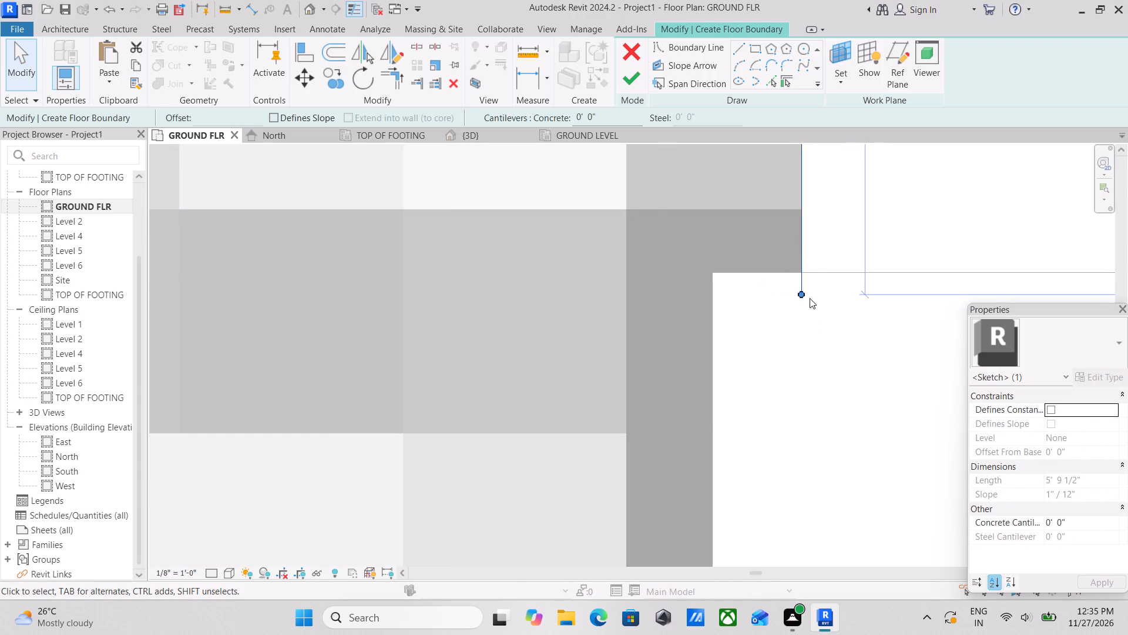
{"action": "left_click_drag", "start_coordinate": [801, 291], "coordinate": [798, 276]}
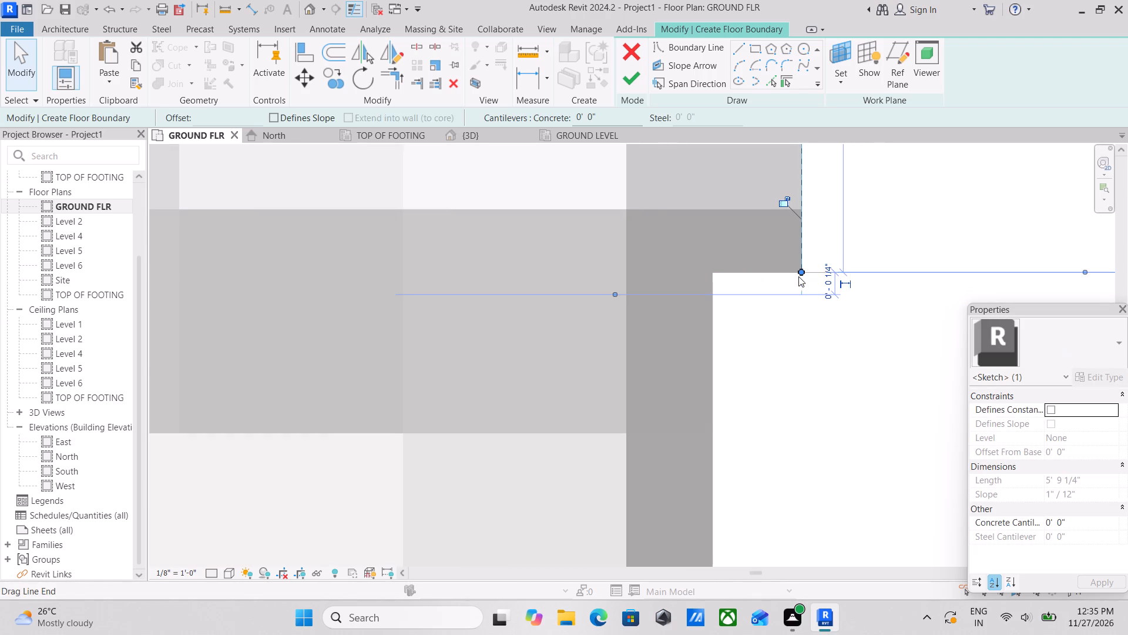
Wrap the boundary around the column's projection: 1" west, down its west face, and 1" east back to the stair wall.
{"action": "left_click", "coordinate": [733, 49]}
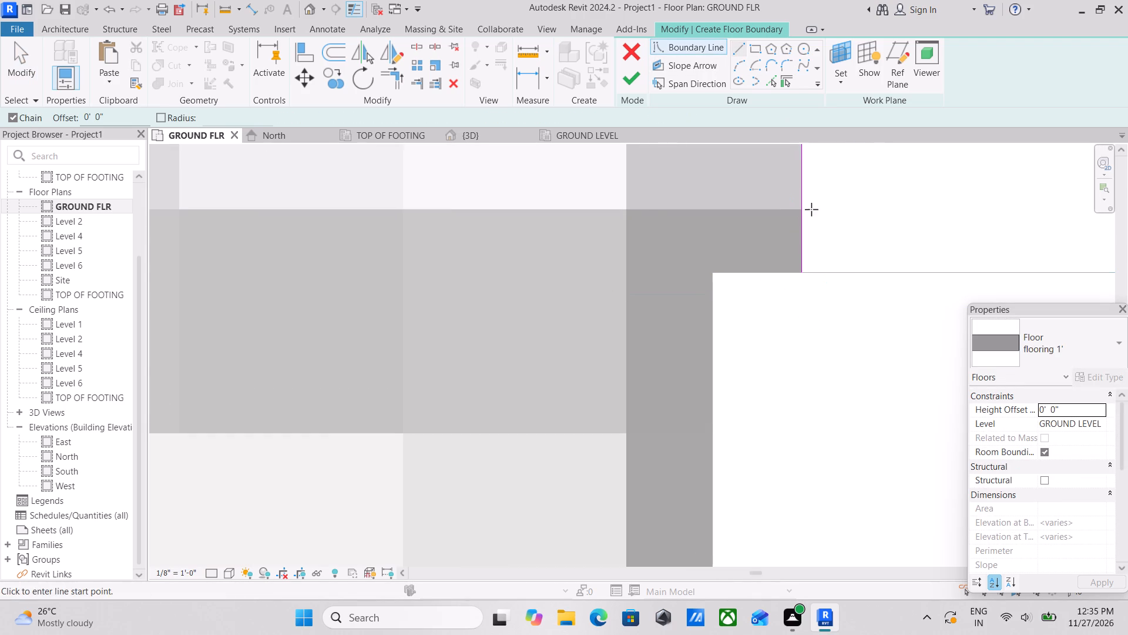
{"action": "left_click", "coordinate": [805, 275]}
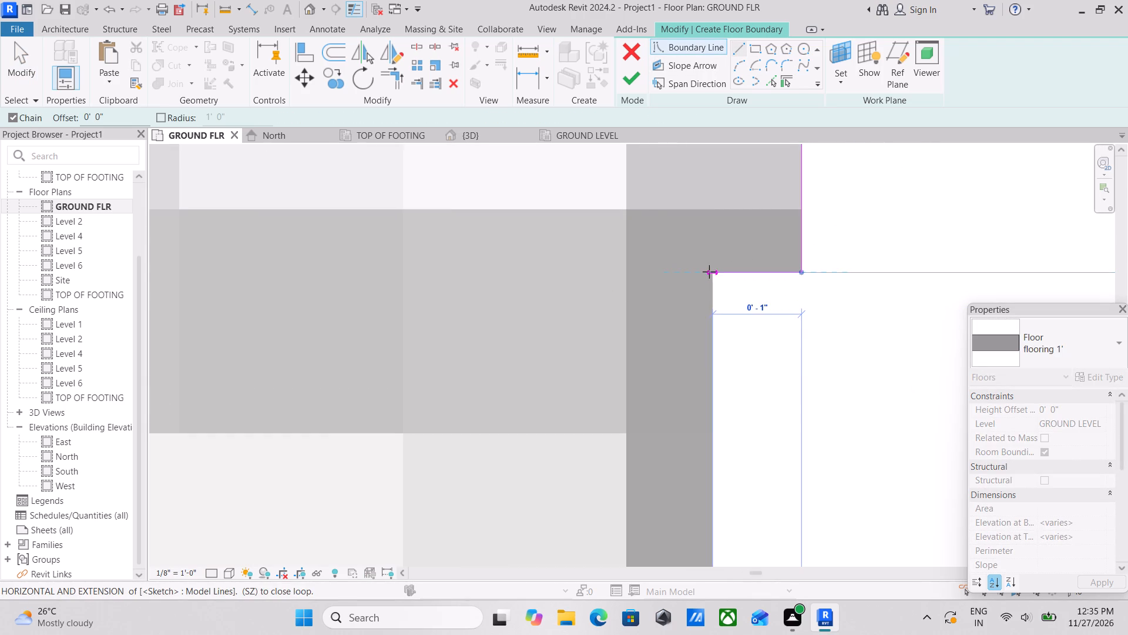
{"action": "left_click", "coordinate": [715, 272]}
{"action": "middle_click_drag", "start_coordinate": [715, 272], "coordinate": [711, 125]}
{"action": "scroll", "coordinate": [707, 310], "scroll_direction": "down", "scroll_amount": 1}
{"action": "middle_click_drag", "start_coordinate": [707, 310], "coordinate": [735, 84]}
{"action": "scroll", "coordinate": [734, 121], "scroll_direction": "down", "scroll_amount": 1}
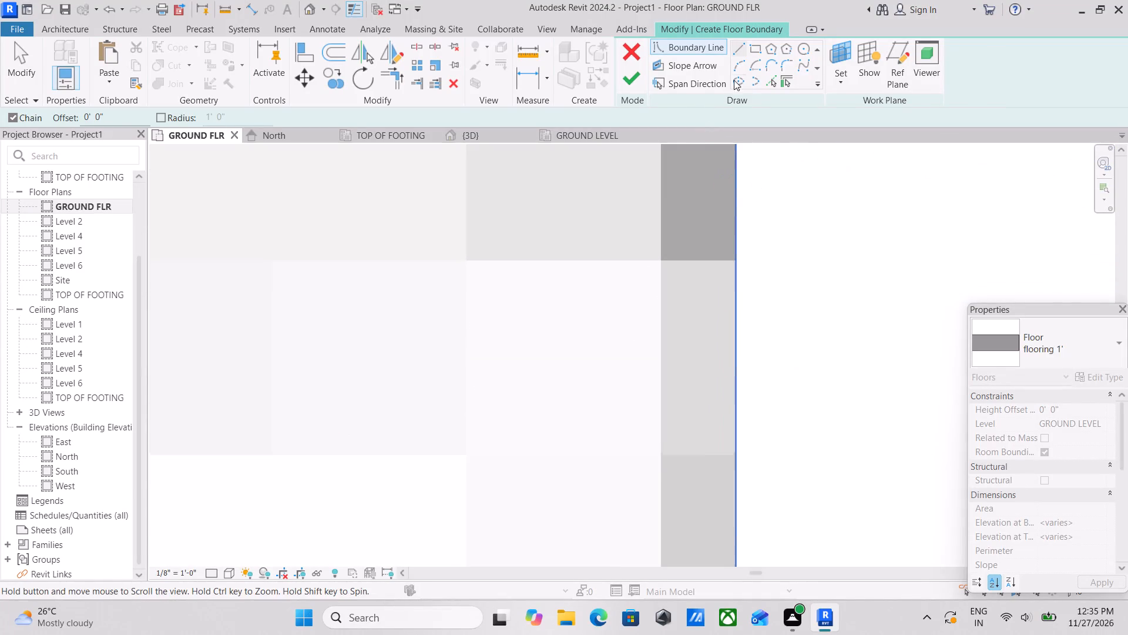
{"action": "scroll", "coordinate": [740, 367], "scroll_direction": "down", "scroll_amount": 4}
{"action": "middle_click_drag", "start_coordinate": [740, 367], "coordinate": [732, 169]}
{"action": "scroll", "coordinate": [731, 299], "scroll_direction": "down", "scroll_amount": 4}
{"action": "middle_click_drag", "start_coordinate": [726, 299], "coordinate": [716, 153]}
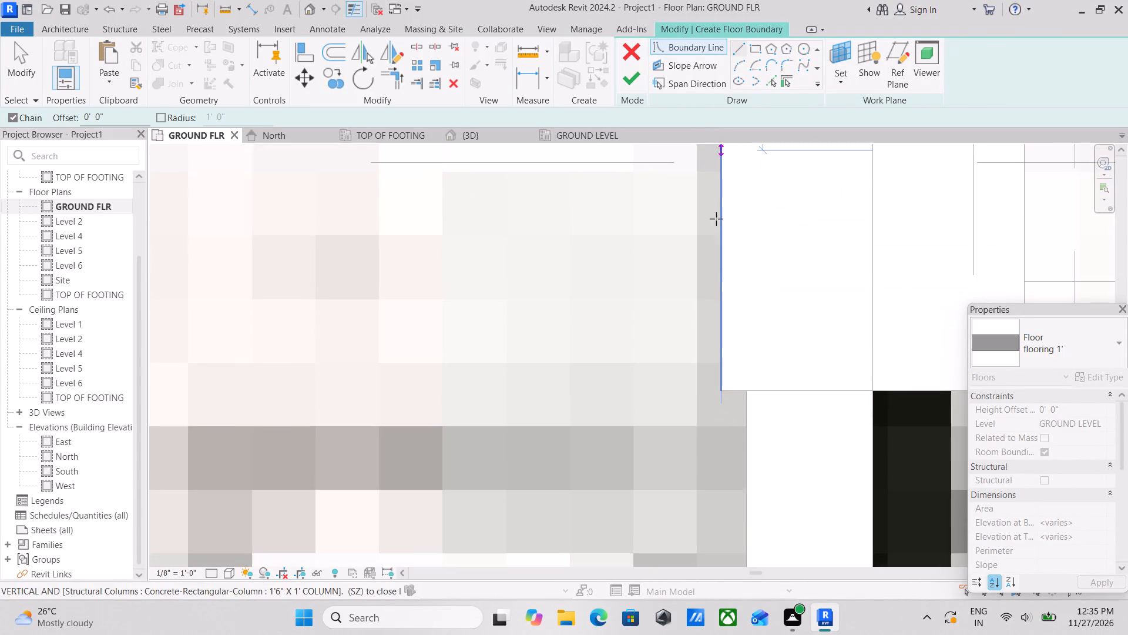
{"action": "middle_click_drag", "start_coordinate": [713, 295], "coordinate": [712, 253]}
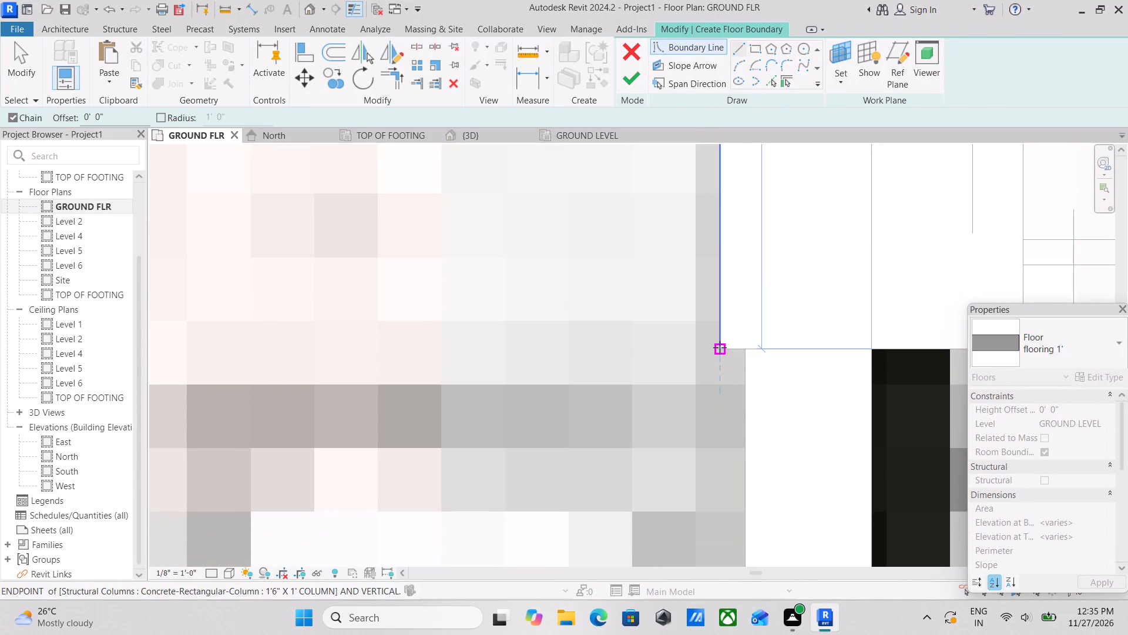
{"action": "left_click", "coordinate": [720, 347]}
{"action": "left_click", "coordinate": [746, 350]}
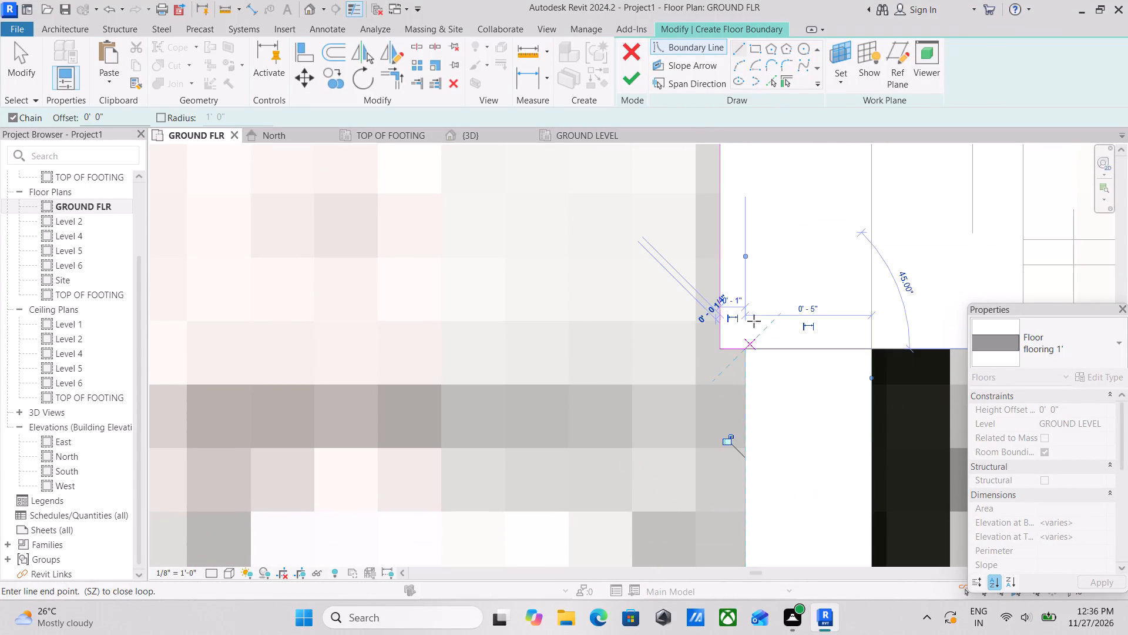
Draw a boundary line south along the stair wall's living room face to the inner face of the exterior wall.
{"action": "scroll", "coordinate": [778, 382], "scroll_direction": "down", "scroll_amount": 1}
{"action": "middle_click_drag", "start_coordinate": [778, 382], "coordinate": [784, 116]}
{"action": "scroll", "coordinate": [761, 355], "scroll_direction": "down", "scroll_amount": 4}
{"action": "middle_click_drag", "start_coordinate": [758, 360], "coordinate": [768, 162]}
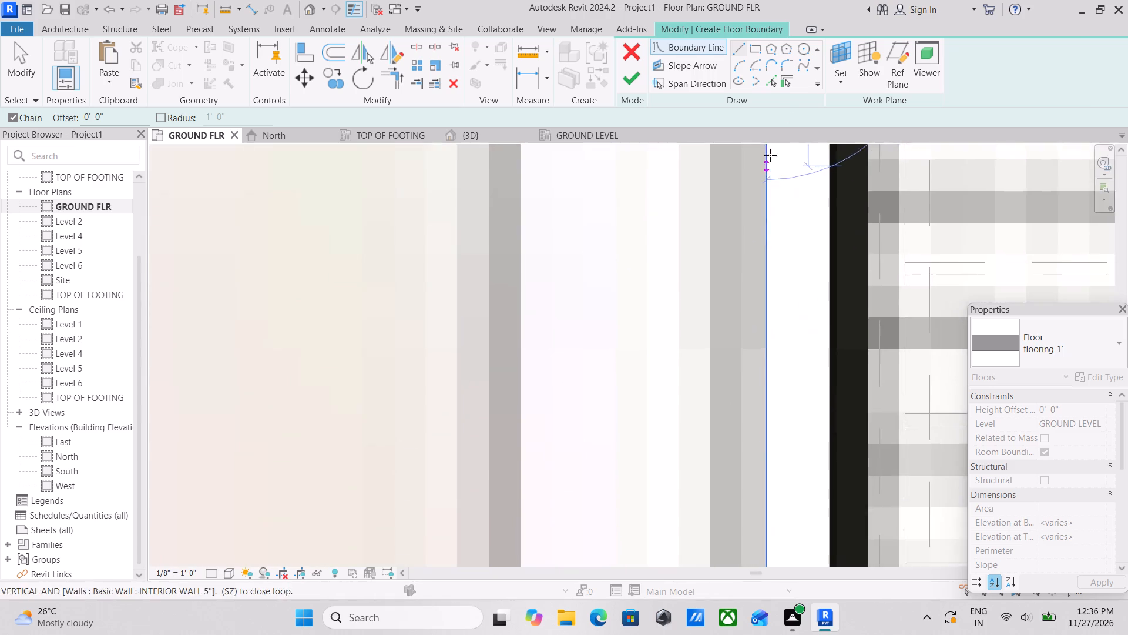
{"action": "scroll", "coordinate": [788, 314], "scroll_direction": "down", "scroll_amount": 4}
{"action": "middle_click_drag", "start_coordinate": [784, 313], "coordinate": [767, 205]}
{"action": "scroll", "coordinate": [756, 269], "scroll_direction": "down", "scroll_amount": 12}
{"action": "middle_click_drag", "start_coordinate": [756, 269], "coordinate": [753, 215]}
{"action": "scroll", "coordinate": [762, 311], "scroll_direction": "up", "scroll_amount": 6}
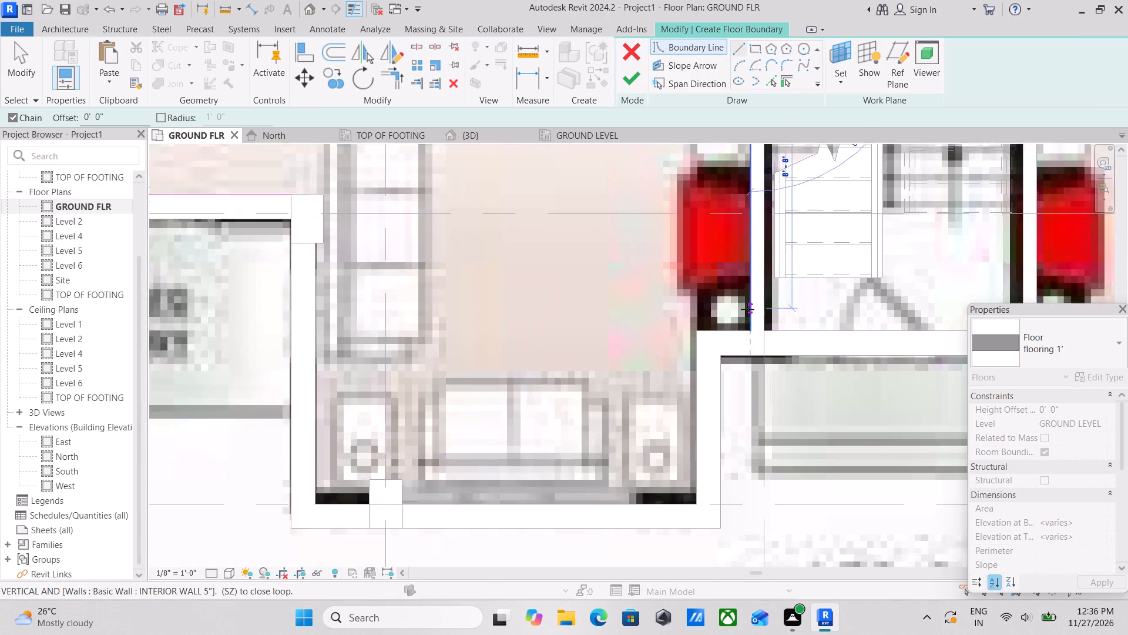
{"action": "left_click", "coordinate": [753, 336]}
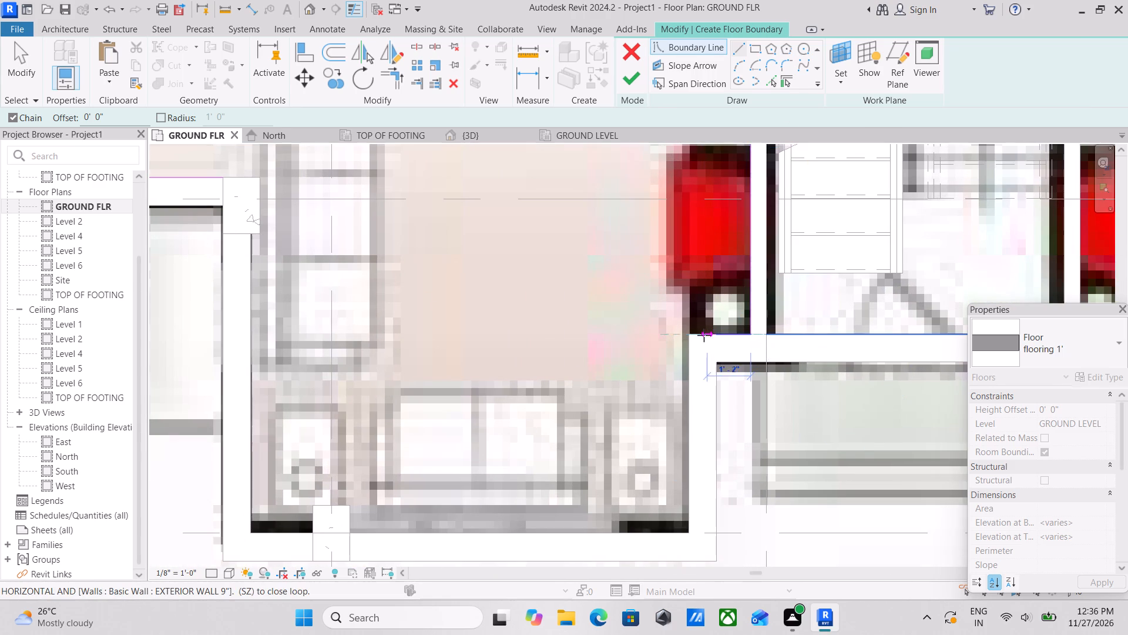
Trace the living room's exterior wall inner faces west to the corner, 5'-2" south, and 9'-1" west to the column.
{"action": "left_click", "coordinate": [689, 336]}
{"action": "middle_click_drag", "start_coordinate": [689, 336], "coordinate": [687, 254]}
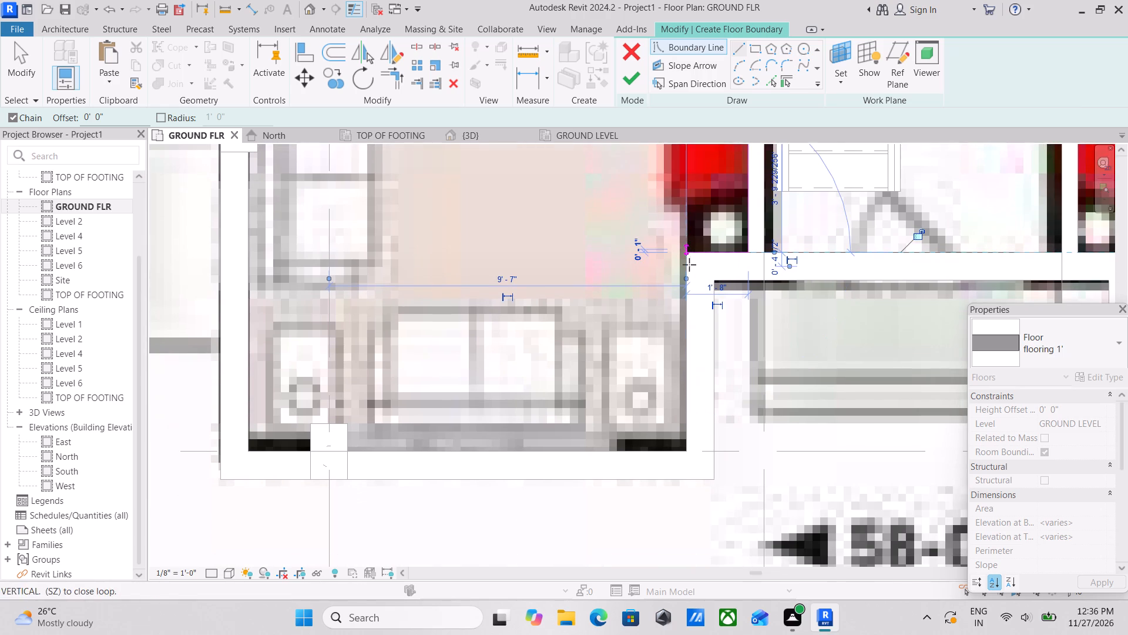
{"action": "left_click", "coordinate": [690, 450]}
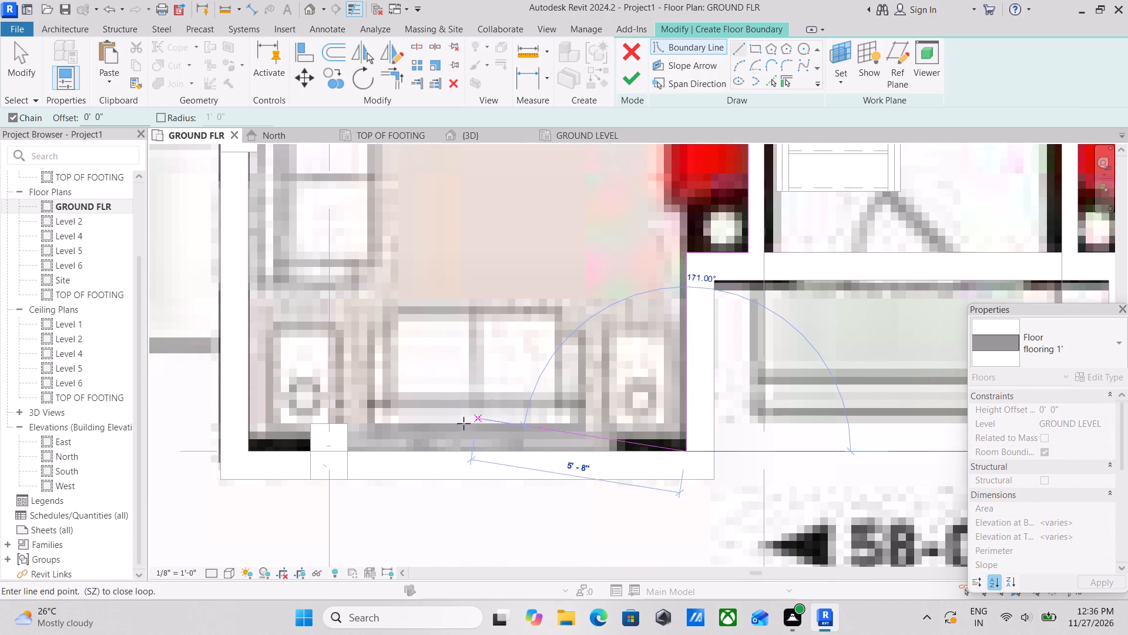
{"action": "middle_click_drag", "start_coordinate": [395, 433], "coordinate": [540, 431]}
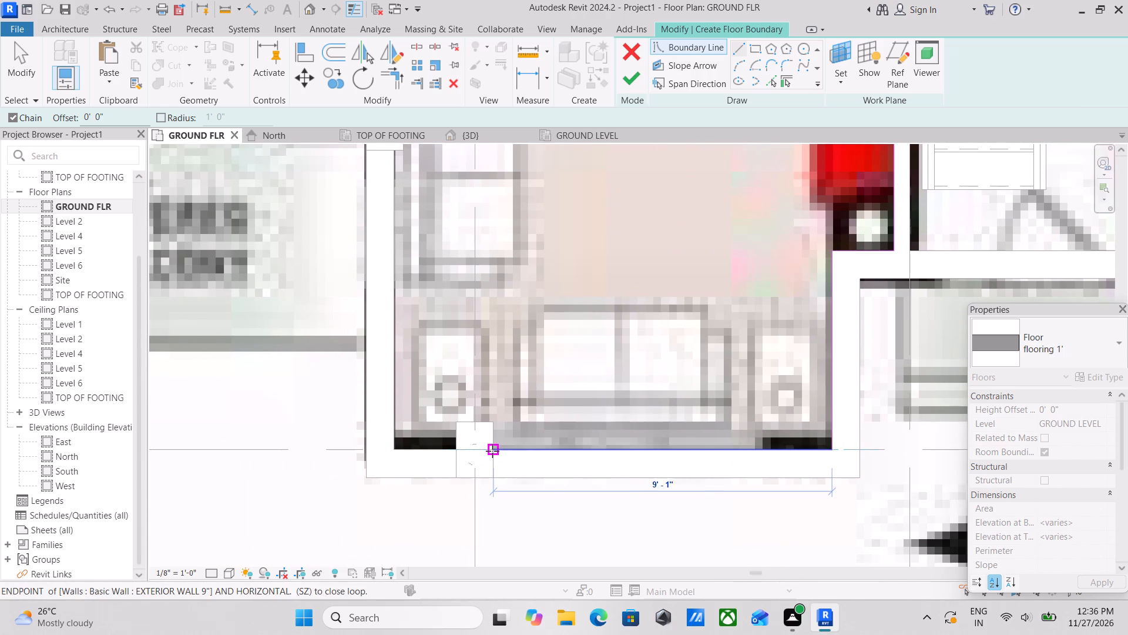
{"action": "left_click", "coordinate": [492, 451]}
Wrap the boundary around the south wall column, 9" deep and 1'-0" wide, and continue 1'-8" west to the wall corner.
{"action": "scroll", "coordinate": [490, 437], "scroll_direction": "up", "scroll_amount": 2}
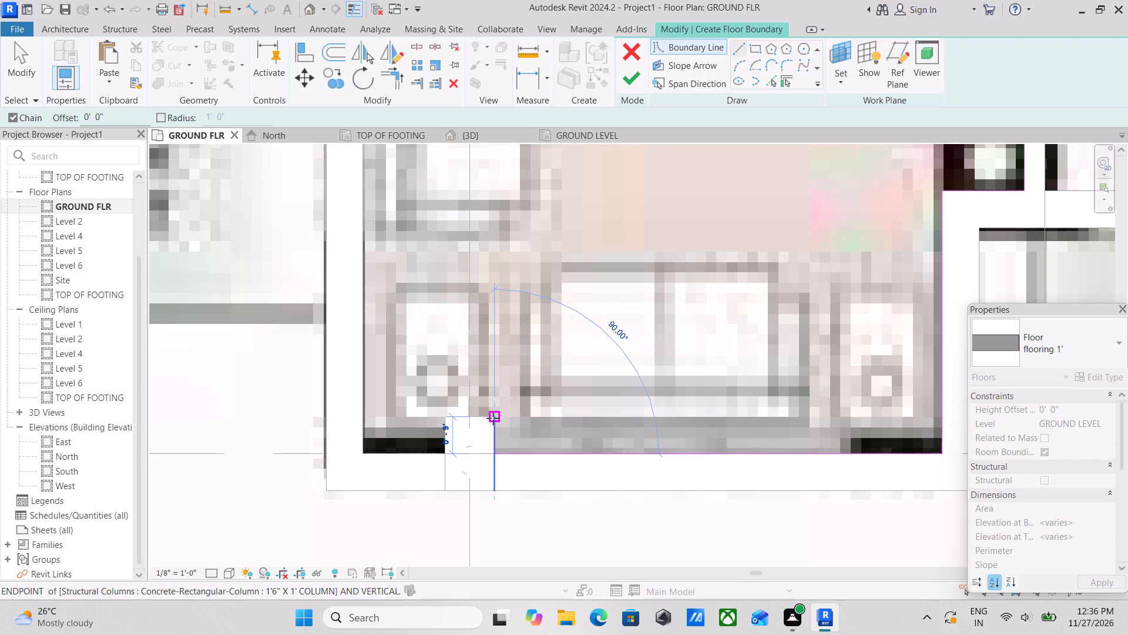
{"action": "left_click", "coordinate": [493, 418]}
{"action": "left_click", "coordinate": [446, 416]}
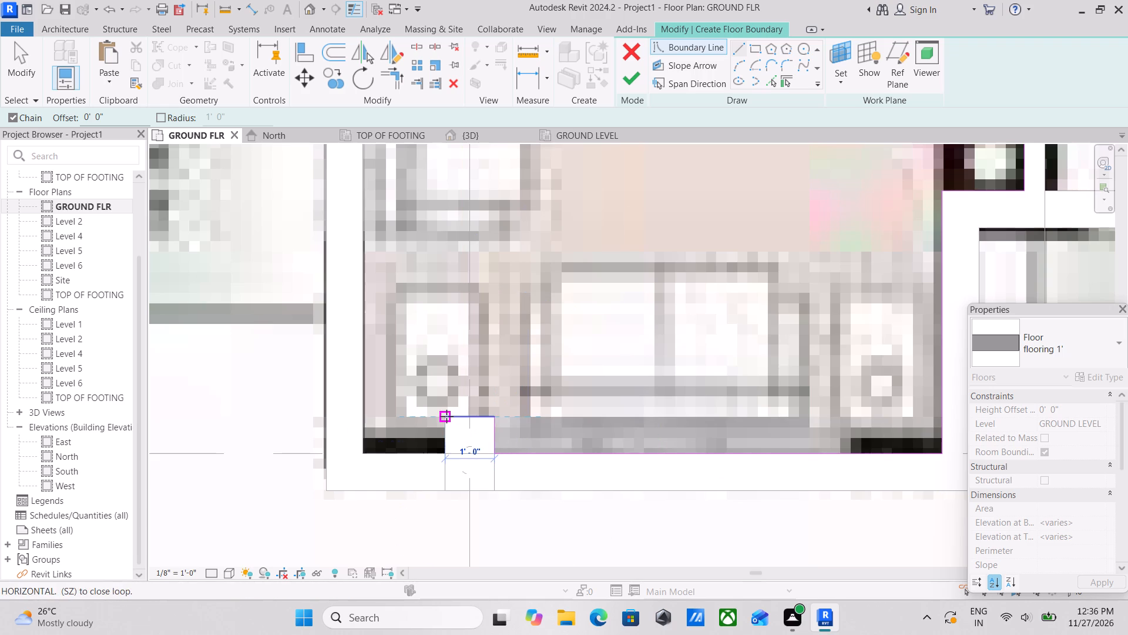
{"action": "left_click", "coordinate": [446, 456]}
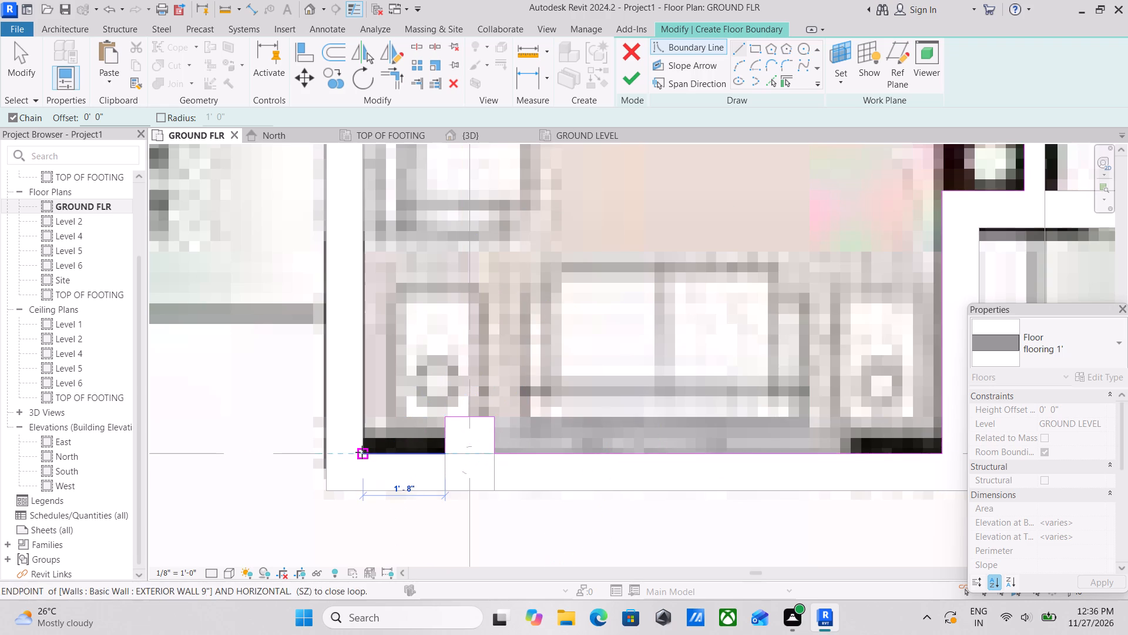
{"action": "left_click", "coordinate": [362, 452]}
Close the boundary north along the balcony-side wall, 3" east under the corner column, 1'-6" up its east face, and west along its top.
{"action": "middle_click_drag", "start_coordinate": [353, 256], "coordinate": [405, 429]}
{"action": "middle_click_drag", "start_coordinate": [422, 283], "coordinate": [440, 380]}
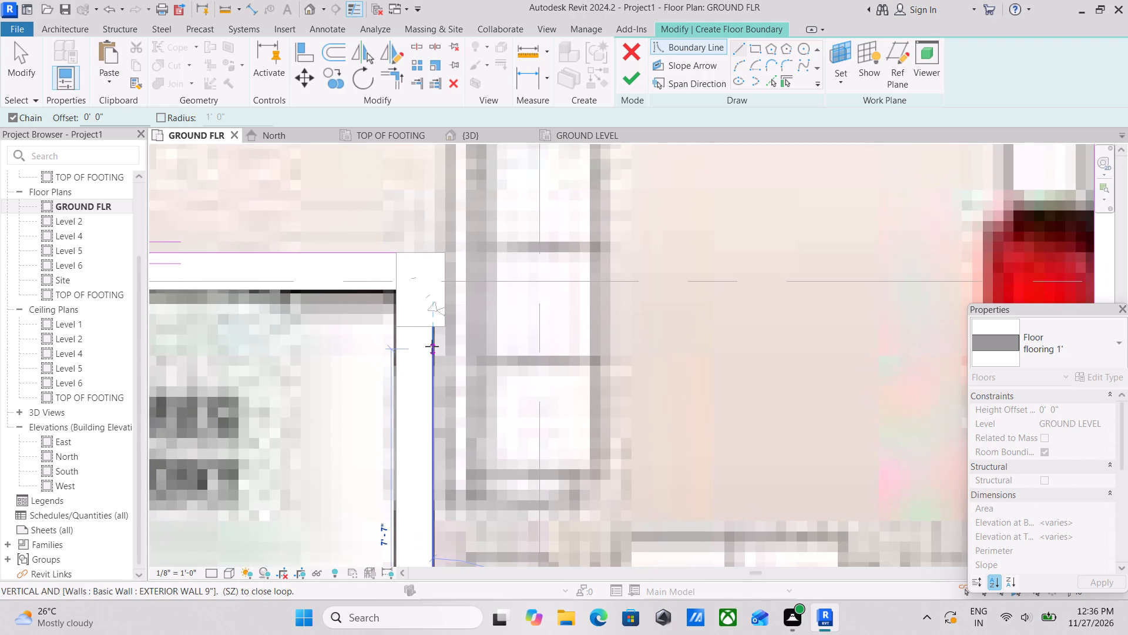
{"action": "left_click", "coordinate": [432, 329]}
{"action": "scroll", "coordinate": [432, 329], "scroll_direction": "up", "scroll_amount": 3}
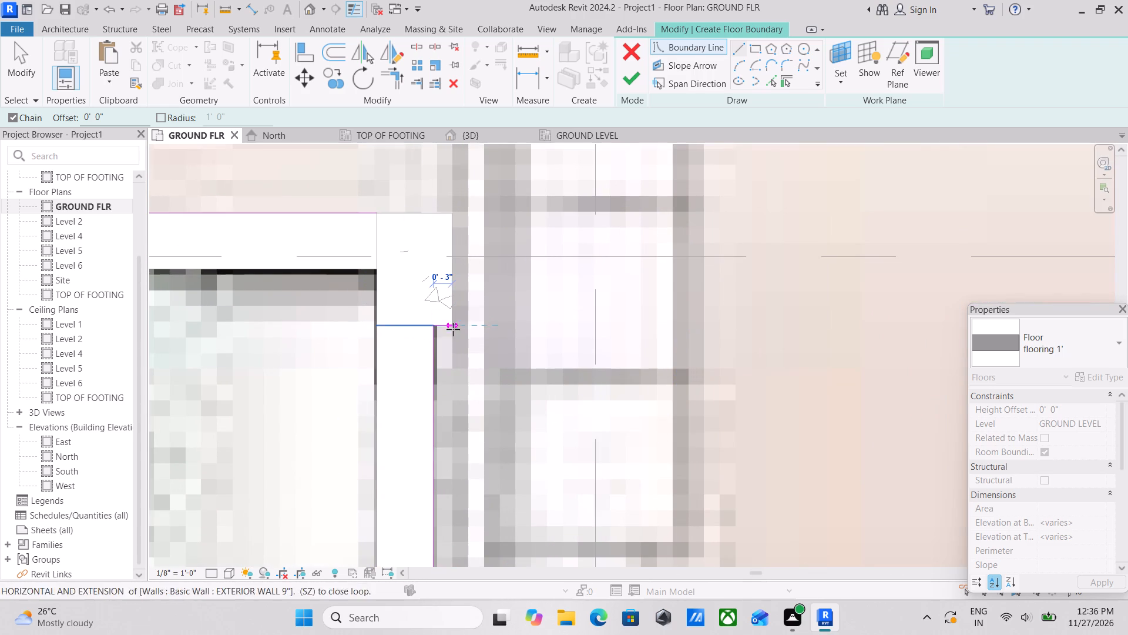
{"action": "left_click", "coordinate": [451, 323]}
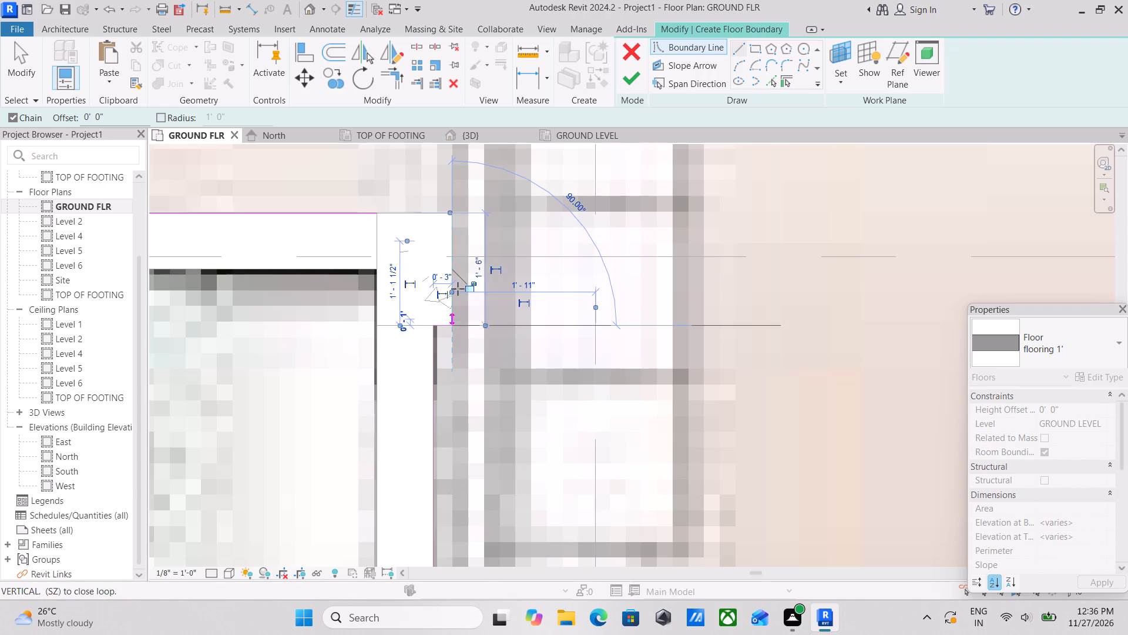
{"action": "middle_click_drag", "start_coordinate": [457, 281], "coordinate": [485, 379]}
{"action": "left_click", "coordinate": [484, 313]}
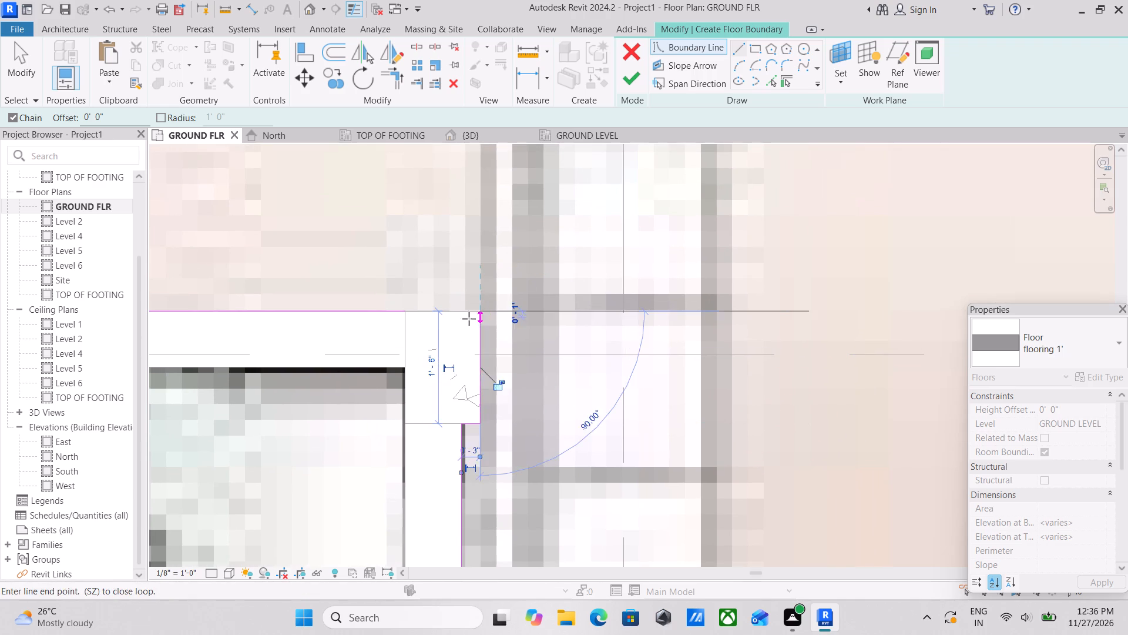
{"action": "left_click", "coordinate": [405, 310]}
{"action": "scroll", "coordinate": [405, 310], "scroll_direction": "down", "scroll_amount": 1}
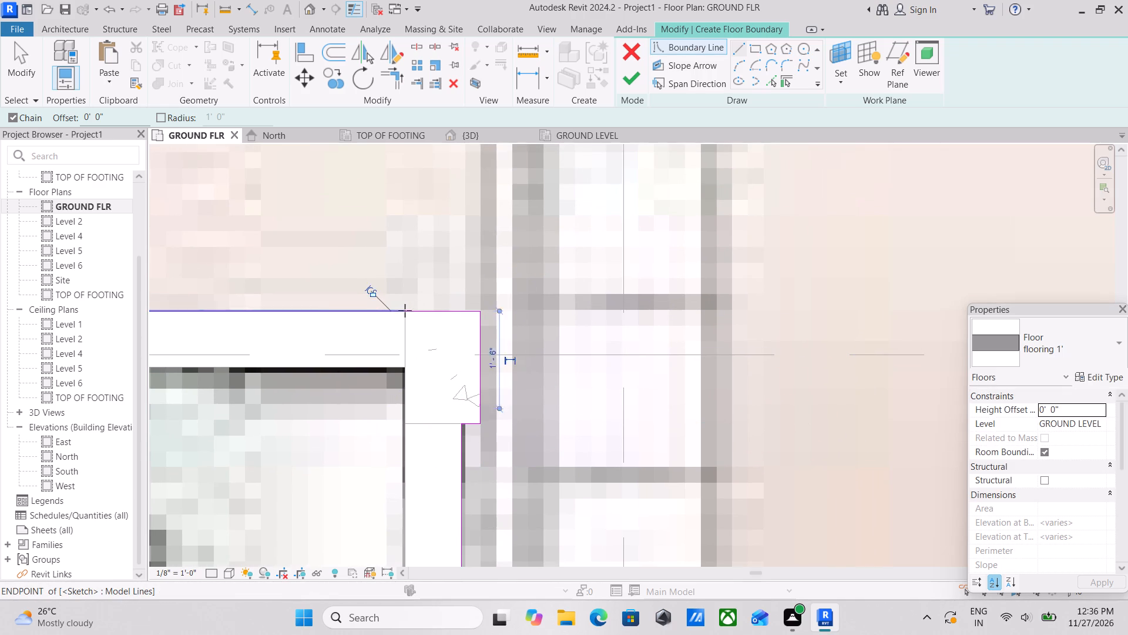
{"action": "scroll", "coordinate": [405, 310], "scroll_direction": "down", "scroll_amount": 1}
{"action": "middle_click_drag", "start_coordinate": [405, 310], "coordinate": [502, 306]}
{"action": "scroll", "coordinate": [502, 306], "scroll_direction": "down", "scroll_amount": 4}
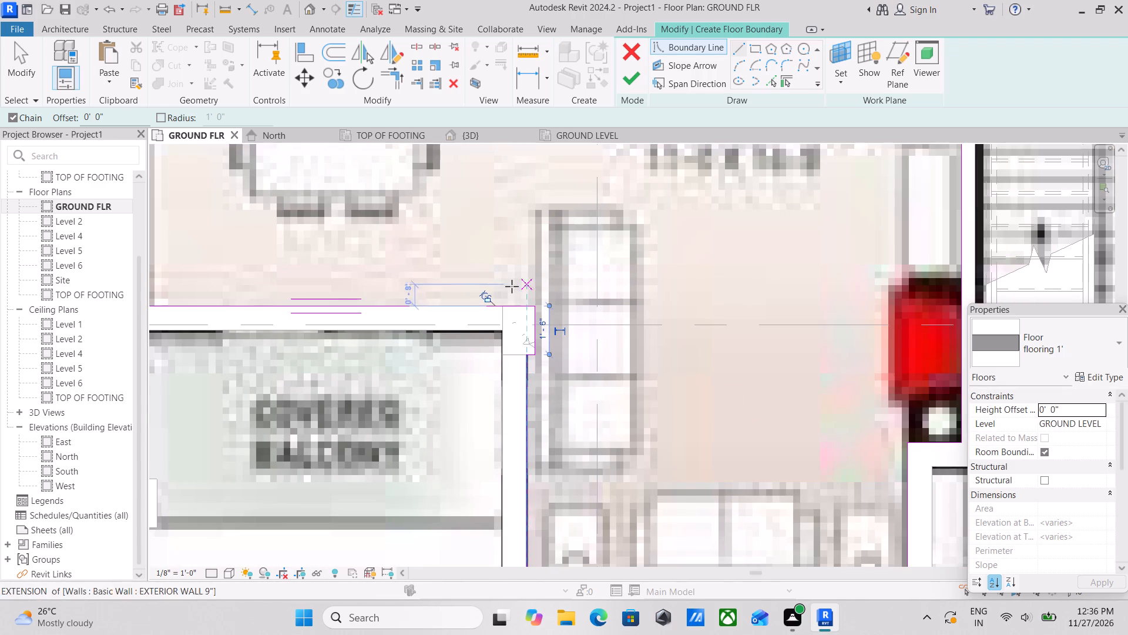
{"action": "key", "text": "Escape"}
{"action": "scroll", "coordinate": [518, 295], "scroll_direction": "up", "scroll_amount": 1}
{"action": "key", "text": "Escape"}
{"action": "scroll", "coordinate": [555, 280], "scroll_direction": "down", "scroll_amount": 5}
{"action": "key", "text": "Escape"}
Finish the boundary sketch to create the flooring 1' floor over the west apartment's kitchen, dining, living and hallway areas.
{"action": "scroll", "coordinate": [605, 277], "scroll_direction": "down", "scroll_amount": 2}
{"action": "middle_click_drag", "start_coordinate": [605, 277], "coordinate": [491, 329]}
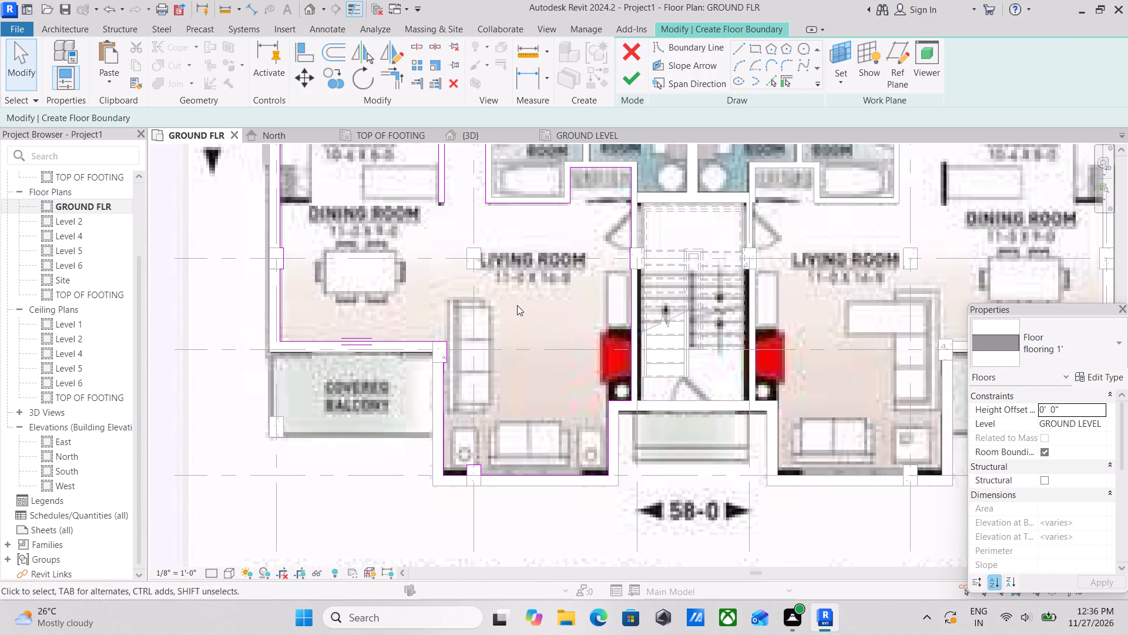
{"action": "scroll", "coordinate": [518, 305], "scroll_direction": "down", "scroll_amount": 3}
{"action": "middle_click_drag", "start_coordinate": [518, 305], "coordinate": [495, 323]}
{"action": "scroll", "coordinate": [495, 323], "scroll_direction": "up", "scroll_amount": 1}
{"action": "scroll", "coordinate": [495, 323], "scroll_direction": "down", "scroll_amount": 2}
{"action": "middle_click_drag", "start_coordinate": [495, 323], "coordinate": [498, 379]}
{"action": "scroll", "coordinate": [498, 379], "scroll_direction": "up", "scroll_amount": 1}
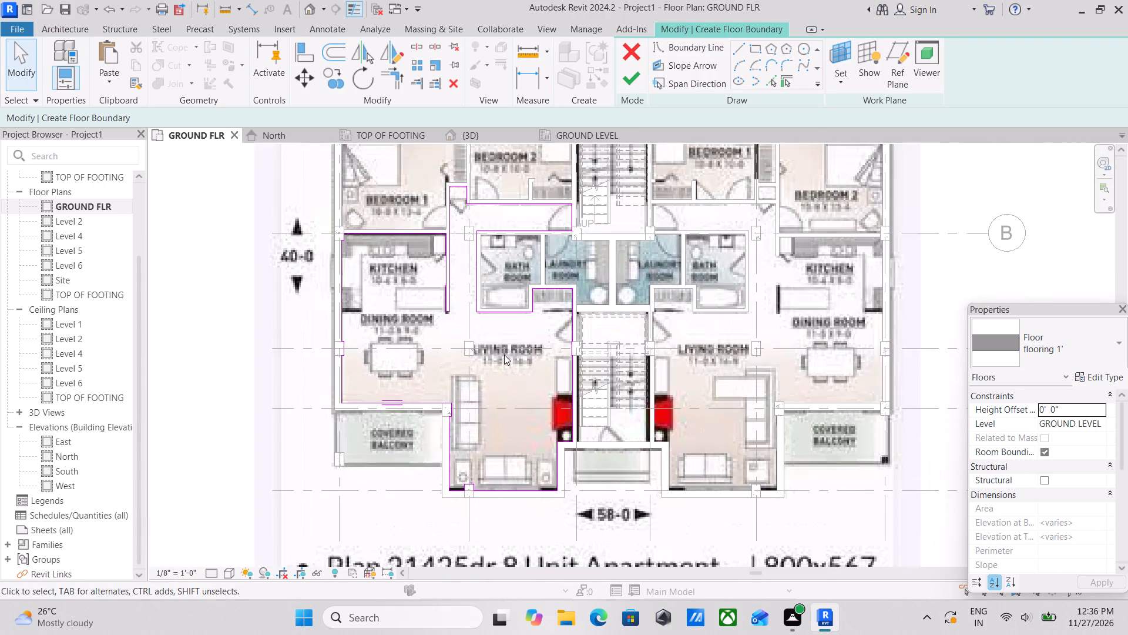
{"action": "left_click", "coordinate": [625, 79]}
{"action": "scroll", "coordinate": [516, 332], "scroll_direction": "up", "scroll_amount": 2}
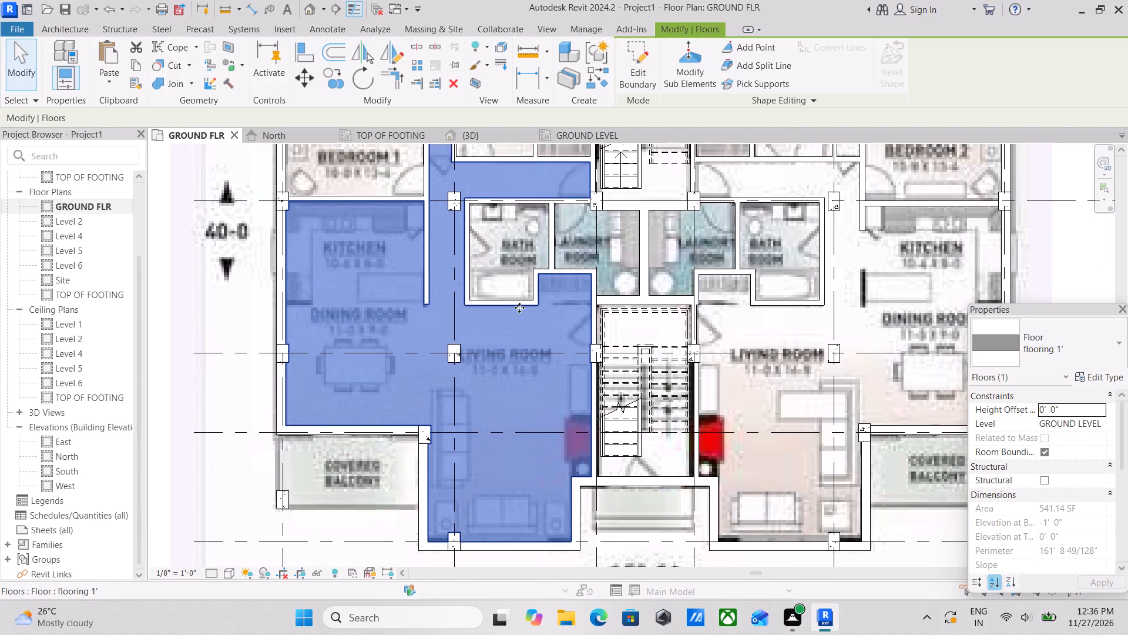
{"action": "key", "text": "Escape"}
Examine the ground floor plan around the new floor, the bathrooms, the hallways and the stair walls.
{"action": "middle_click_drag", "start_coordinate": [548, 285], "coordinate": [535, 315]}
{"action": "scroll", "coordinate": [535, 316], "scroll_direction": "up", "scroll_amount": 1}
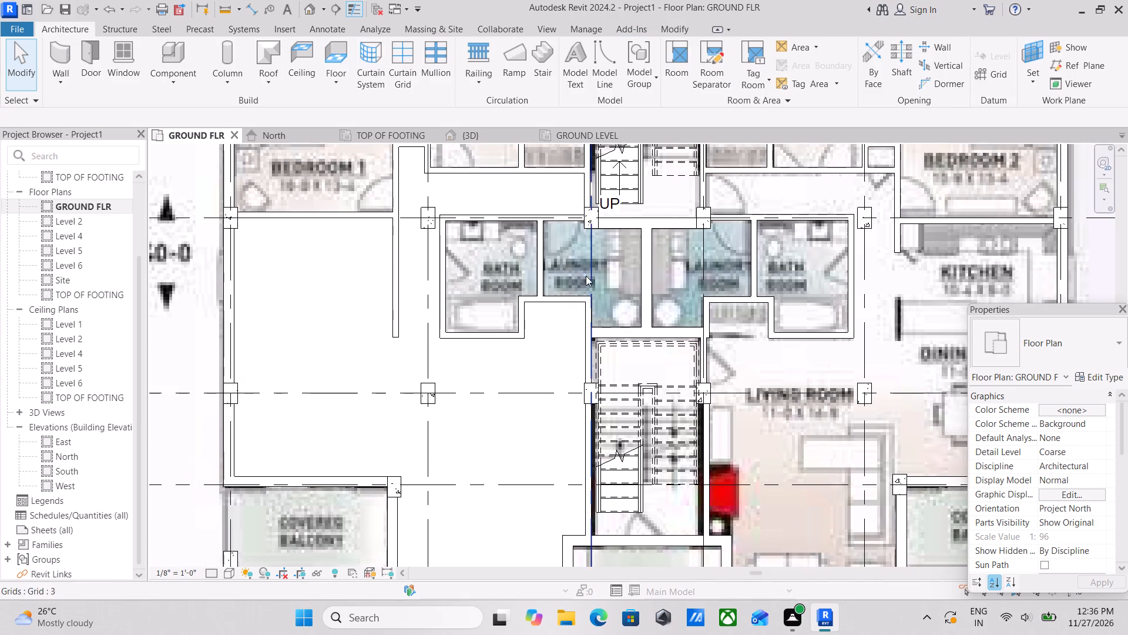
{"action": "middle_click_drag", "start_coordinate": [586, 276], "coordinate": [517, 316]}
{"action": "scroll", "coordinate": [521, 308], "scroll_direction": "up", "scroll_amount": 1}
{"action": "middle_click_drag", "start_coordinate": [547, 294], "coordinate": [546, 342]}
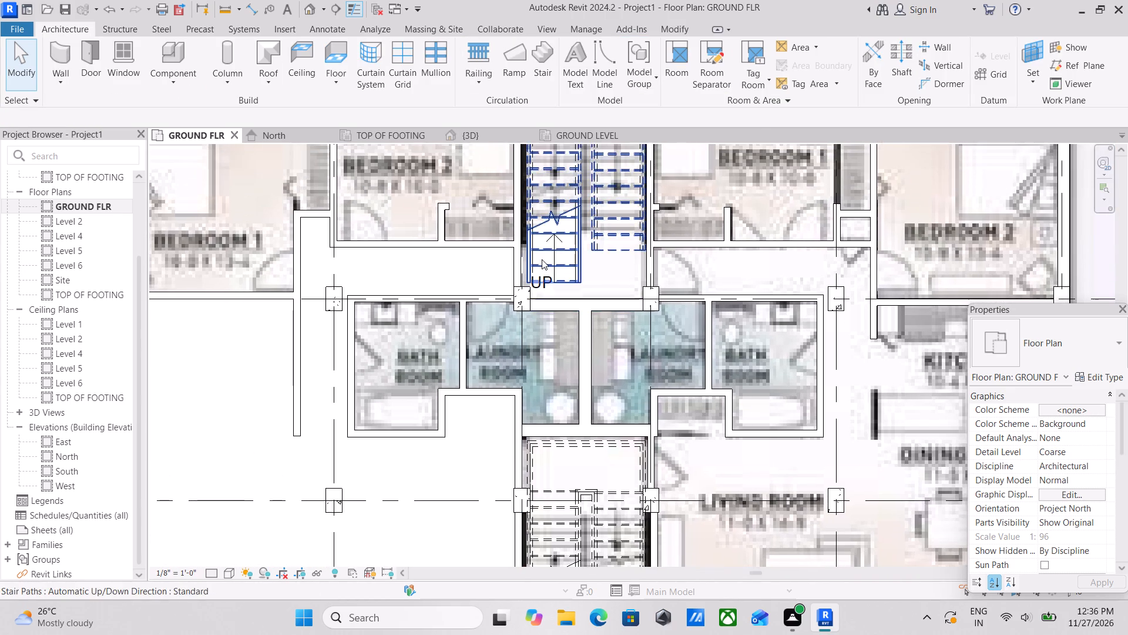
{"action": "scroll", "coordinate": [542, 260], "scroll_direction": "up", "scroll_amount": 2}
{"action": "middle_click_drag", "start_coordinate": [649, 296], "coordinate": [535, 321]}
{"action": "middle_click_drag", "start_coordinate": [540, 318], "coordinate": [542, 345]}
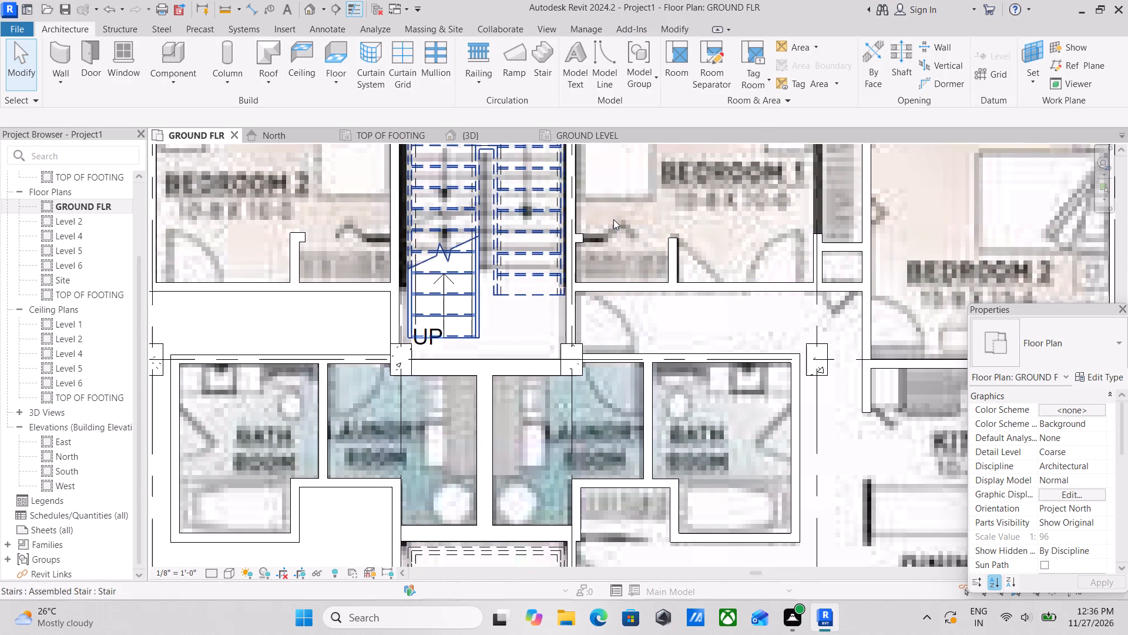
{"action": "scroll", "coordinate": [621, 240], "scroll_direction": "down", "scroll_amount": 3}
{"action": "middle_click_drag", "start_coordinate": [635, 288], "coordinate": [612, 265]}
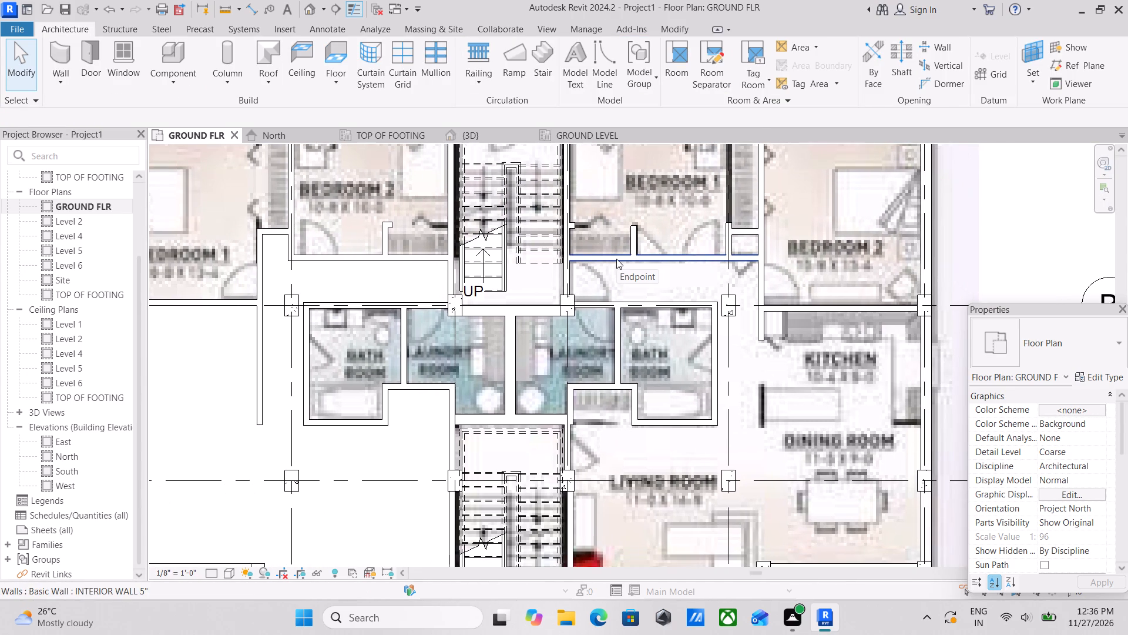
{"action": "scroll", "coordinate": [311, 305], "scroll_direction": "up", "scroll_amount": 3}
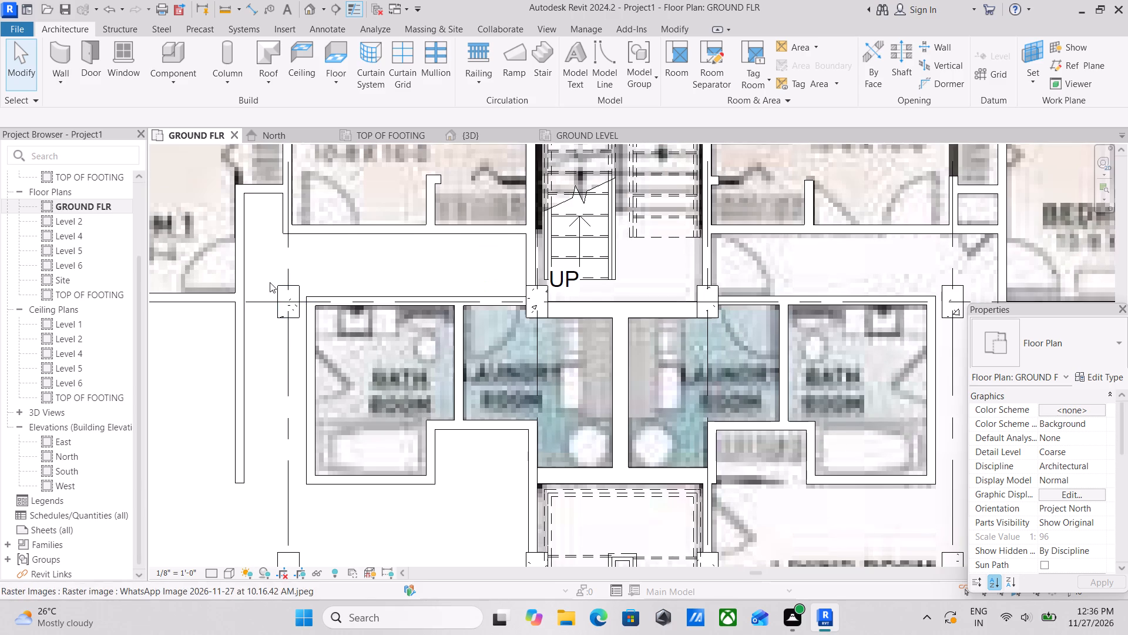
{"action": "middle_click_drag", "start_coordinate": [276, 286], "coordinate": [364, 312]}
{"action": "middle_click_drag", "start_coordinate": [572, 300], "coordinate": [573, 330]}
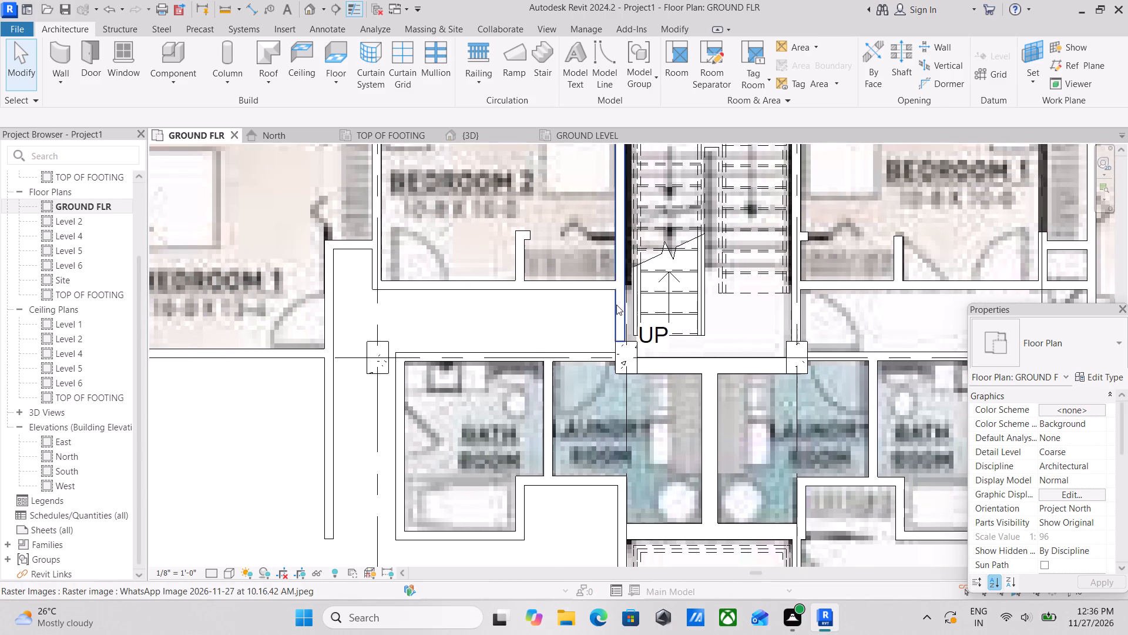
{"action": "middle_click_drag", "start_coordinate": [357, 303], "coordinate": [462, 312]}
{"action": "middle_click_drag", "start_coordinate": [377, 355], "coordinate": [592, 271]}
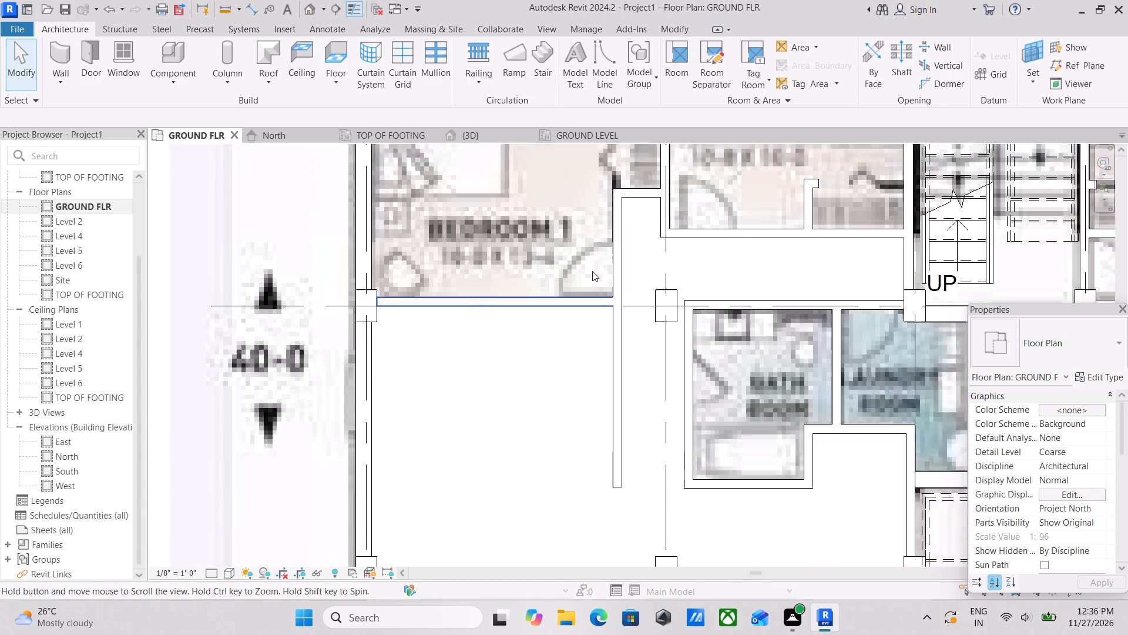
{"action": "middle_click_drag", "start_coordinate": [592, 271], "coordinate": [591, 272]}
{"action": "scroll", "coordinate": [416, 302], "scroll_direction": "down", "scroll_amount": 5}
{"action": "middle_click_drag", "start_coordinate": [446, 353], "coordinate": [486, 254]}
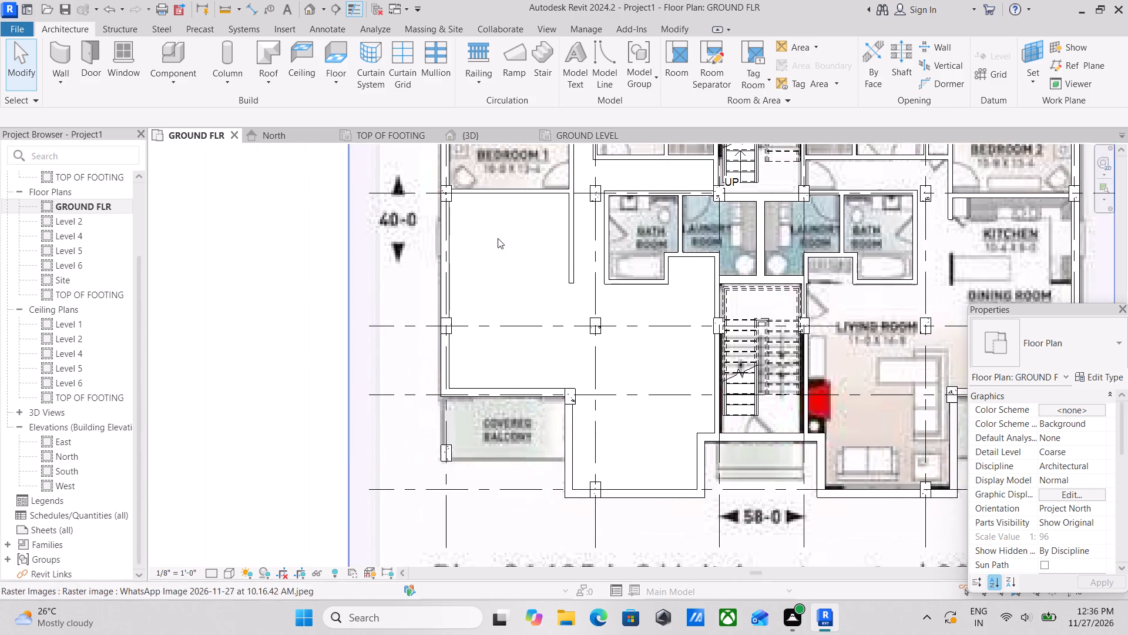
{"action": "scroll", "coordinate": [676, 484], "scroll_direction": "up", "scroll_amount": 3}
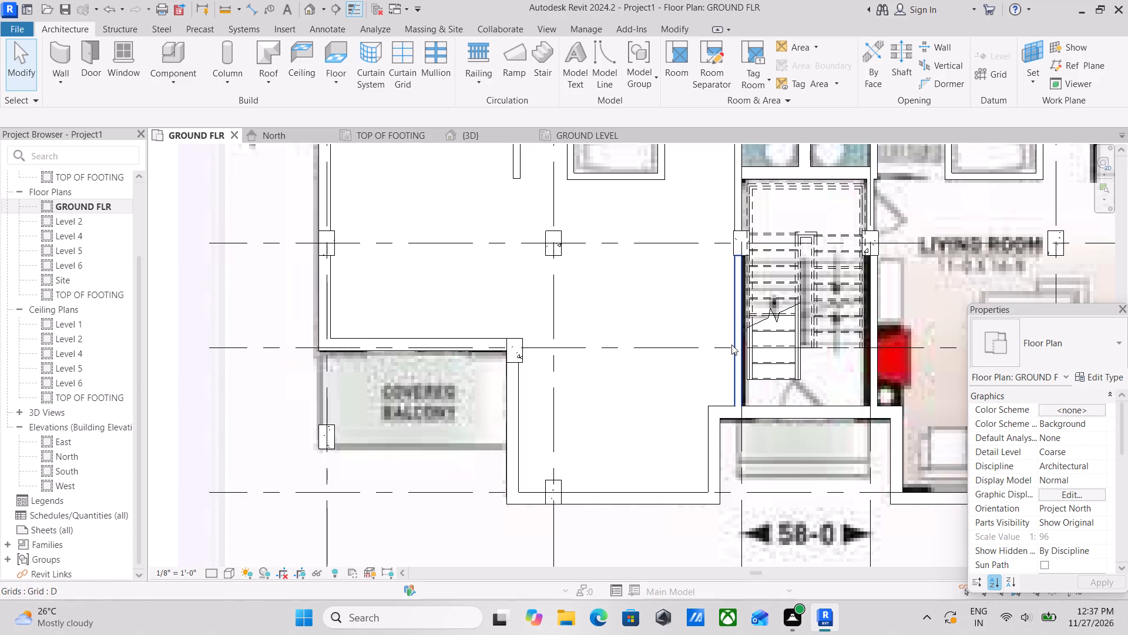
{"action": "left_click", "coordinate": [731, 345]}
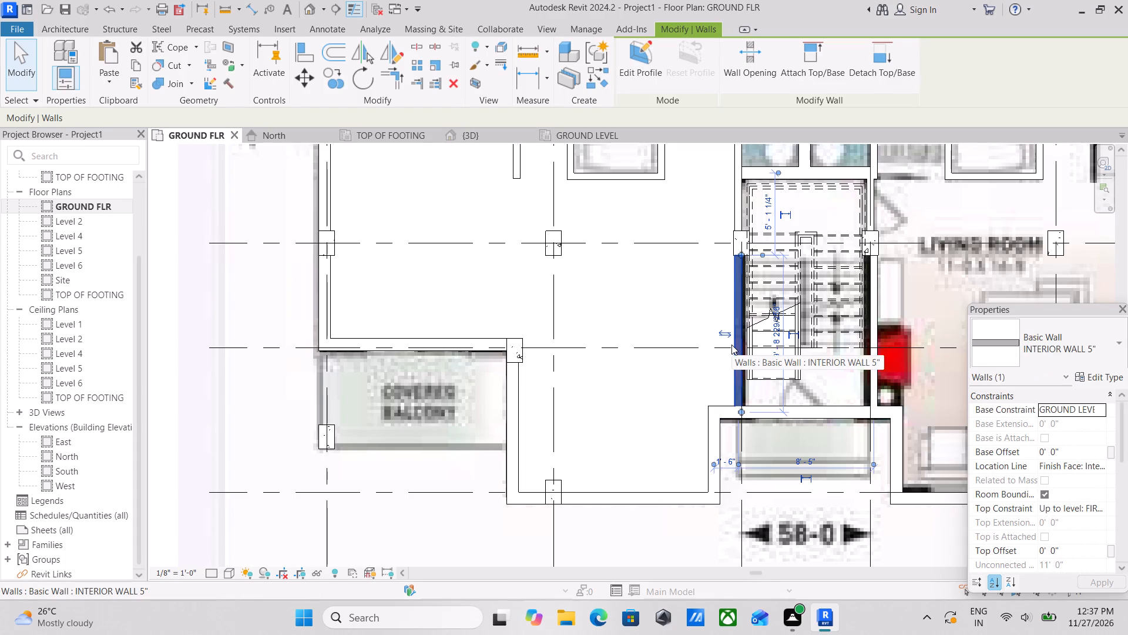
{"action": "key", "text": "Escape"}
{"action": "key", "text": "Escape"}
{"action": "scroll", "coordinate": [668, 354], "scroll_direction": "down", "scroll_amount": 2}
{"action": "middle_click_drag", "start_coordinate": [668, 354], "coordinate": [715, 296]}
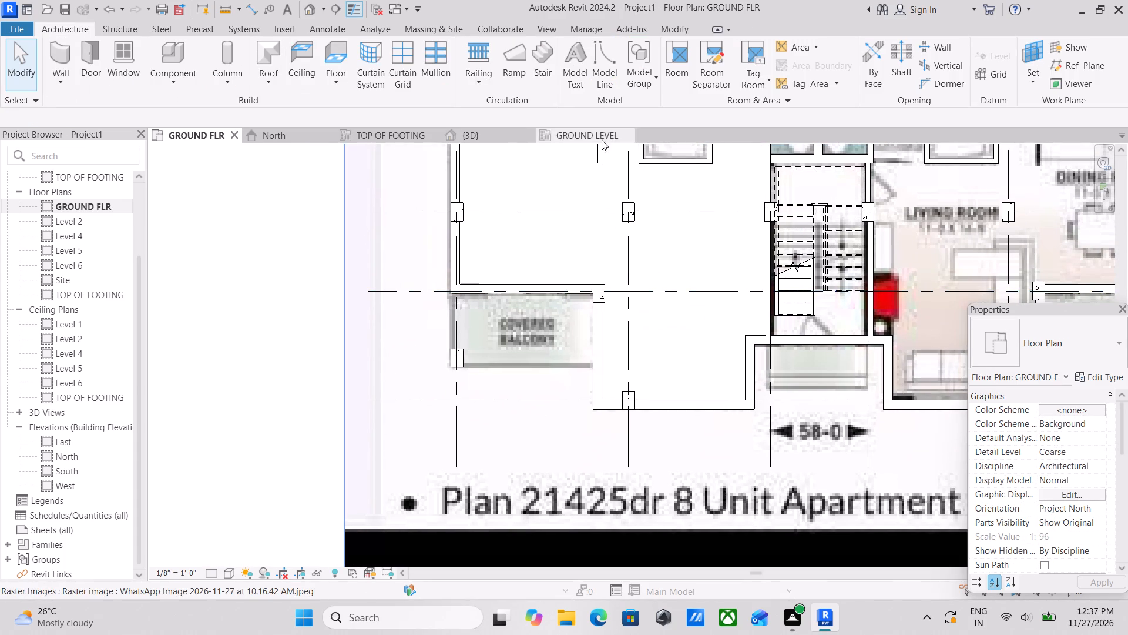
Switch to the 3D view and examine the new floor between the walls, columns and beams.
{"action": "left_click", "coordinate": [465, 139]}
{"action": "scroll", "coordinate": [540, 366], "scroll_direction": "down", "scroll_amount": 2}
{"action": "middle_click_drag", "start_coordinate": [540, 366], "coordinate": [572, 281]}
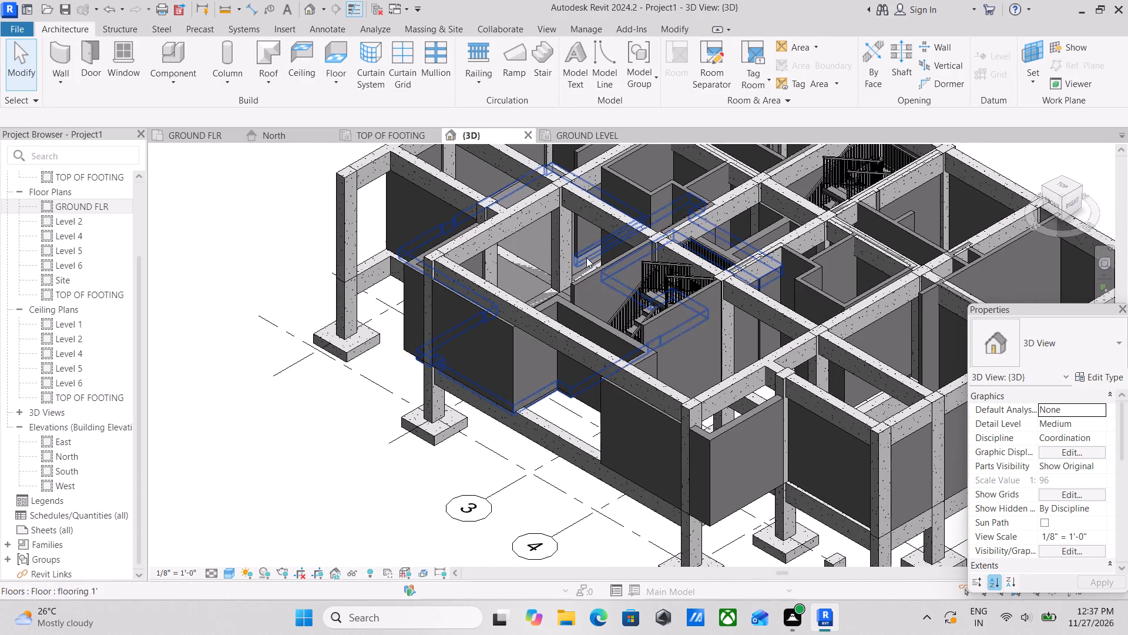
{"action": "middle_click_drag", "start_coordinate": [432, 338], "coordinate": [465, 472]}
{"action": "scroll", "coordinate": [434, 392], "scroll_direction": "up", "scroll_amount": 2}
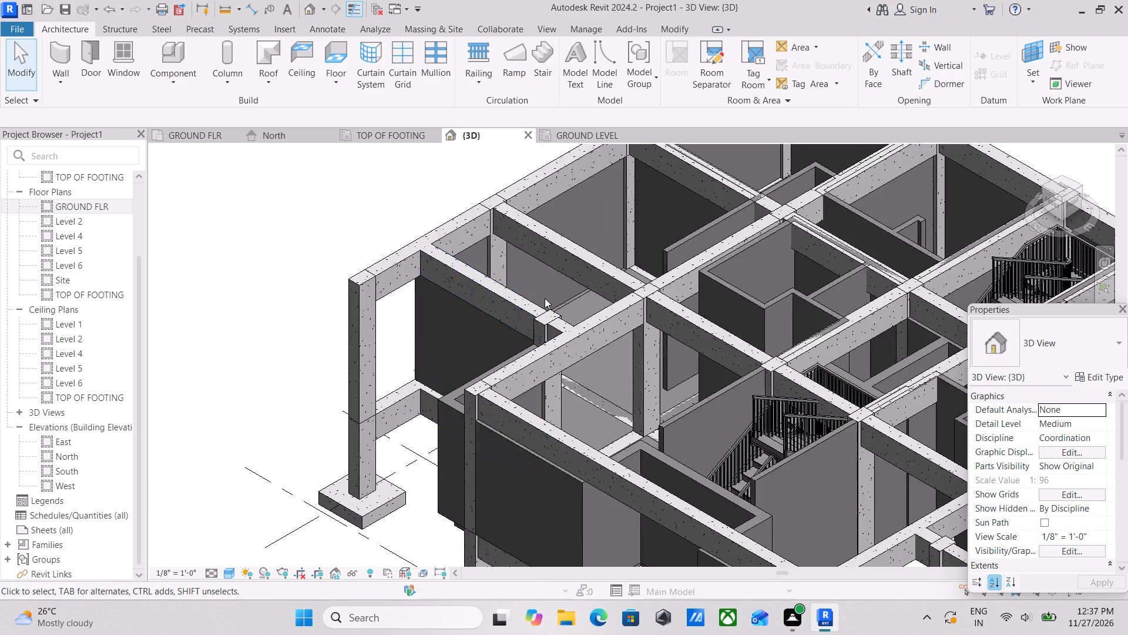
{"action": "middle_click_drag", "start_coordinate": [548, 340], "coordinate": [538, 412]}
Open the new floor's boundary for editing, review its outline from the top view, and finish the sketch without edits.
{"action": "left_click", "coordinate": [570, 371]}
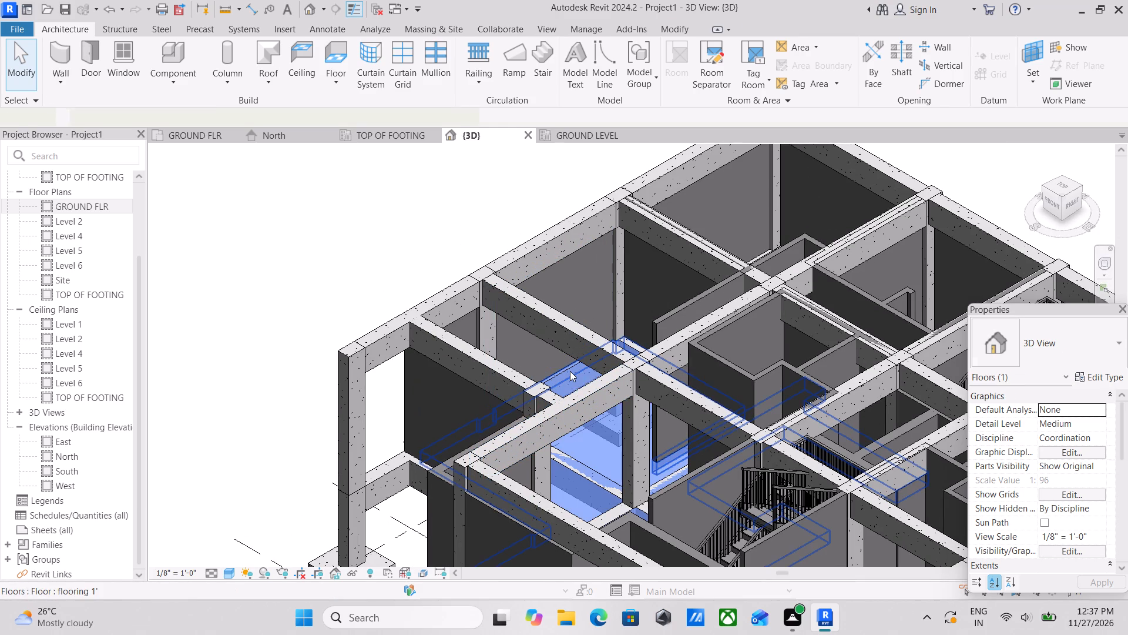
{"action": "left_click", "coordinate": [652, 73]}
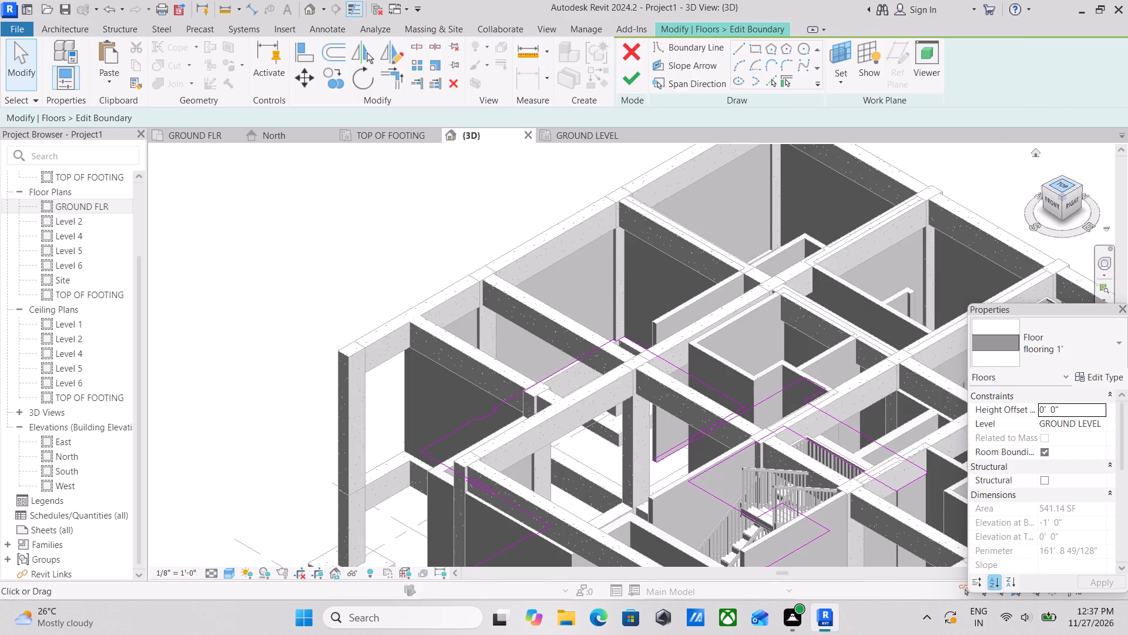
{"action": "left_click", "coordinate": [1063, 189]}
{"action": "scroll", "coordinate": [593, 334], "scroll_direction": "up", "scroll_amount": 3}
{"action": "scroll", "coordinate": [627, 433], "scroll_direction": "up", "scroll_amount": 8}
{"action": "scroll", "coordinate": [678, 355], "scroll_direction": "up", "scroll_amount": 3}
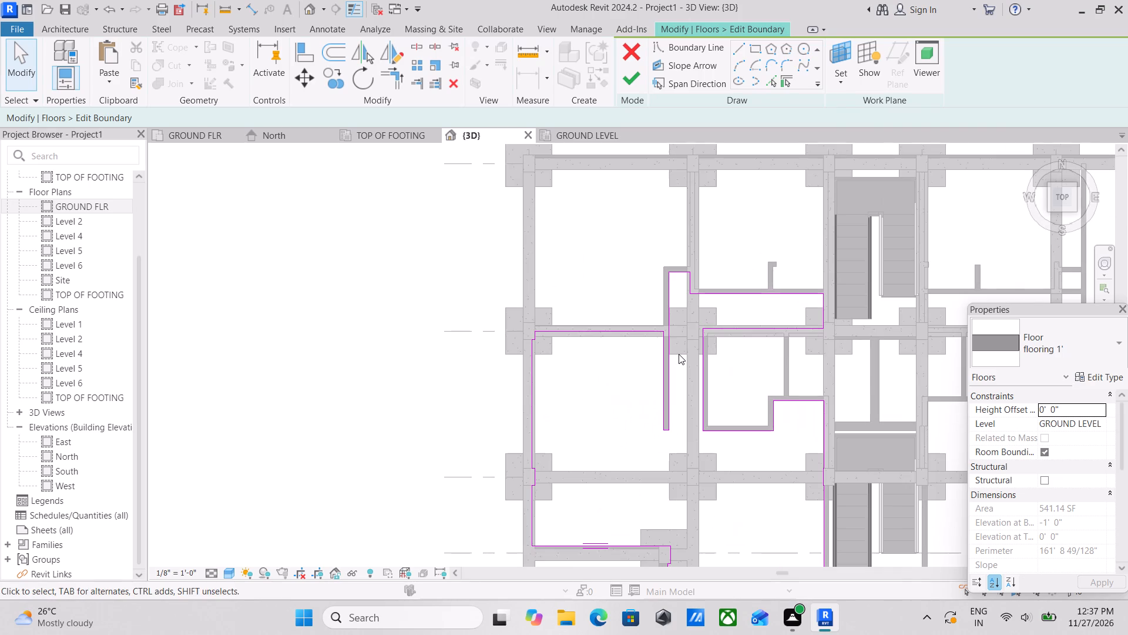
{"action": "scroll", "coordinate": [687, 335], "scroll_direction": "up", "scroll_amount": 2}
{"action": "scroll", "coordinate": [687, 335], "scroll_direction": "down", "scroll_amount": 2}
{"action": "middle_click_drag", "start_coordinate": [693, 367], "coordinate": [650, 313]}
{"action": "scroll", "coordinate": [643, 404], "scroll_direction": "down", "scroll_amount": 2}
{"action": "middle_click_drag", "start_coordinate": [643, 404], "coordinate": [556, 373]}
{"action": "scroll", "coordinate": [533, 383], "scroll_direction": "up", "scroll_amount": 2}
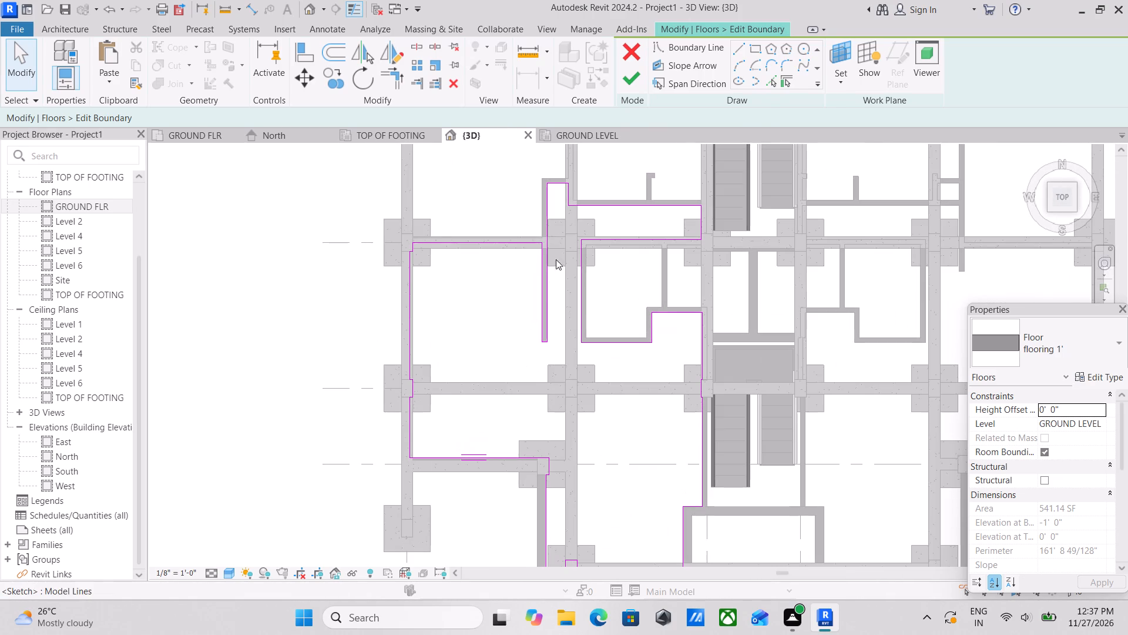
{"action": "left_click", "coordinate": [625, 83]}
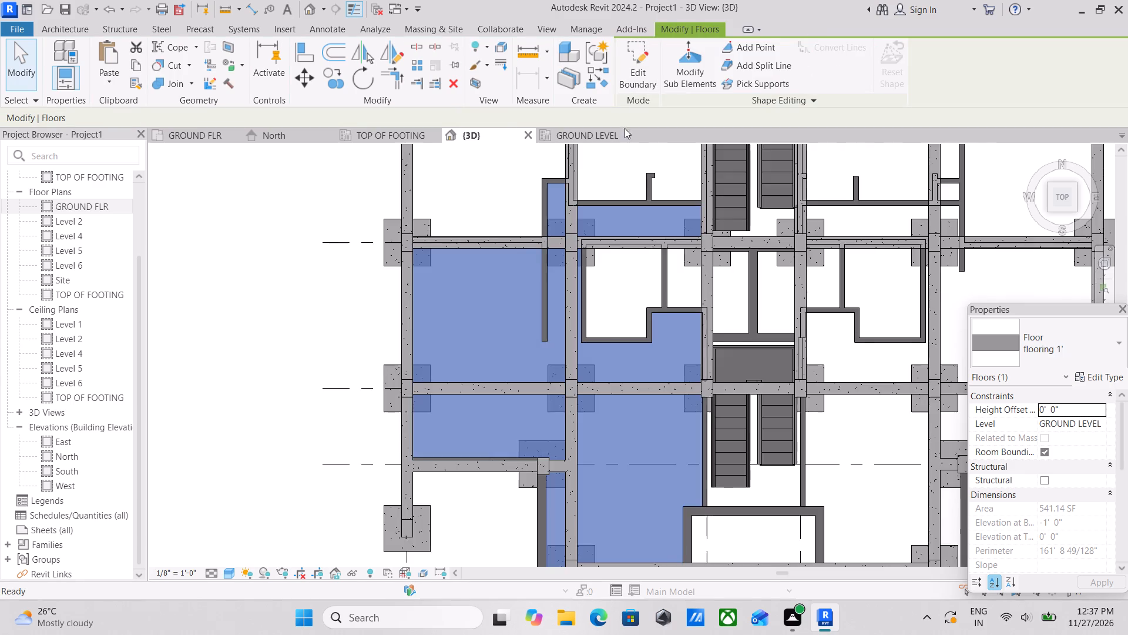
{"action": "scroll", "coordinate": [609, 324], "scroll_direction": "down", "scroll_amount": 1}
{"action": "middle_click_drag", "start_coordinate": [609, 324], "coordinate": [444, 330]}
{"action": "scroll", "coordinate": [565, 255], "scroll_direction": "down", "scroll_amount": 4}
{"action": "middle_click_drag", "start_coordinate": [566, 272], "coordinate": [566, 291]}
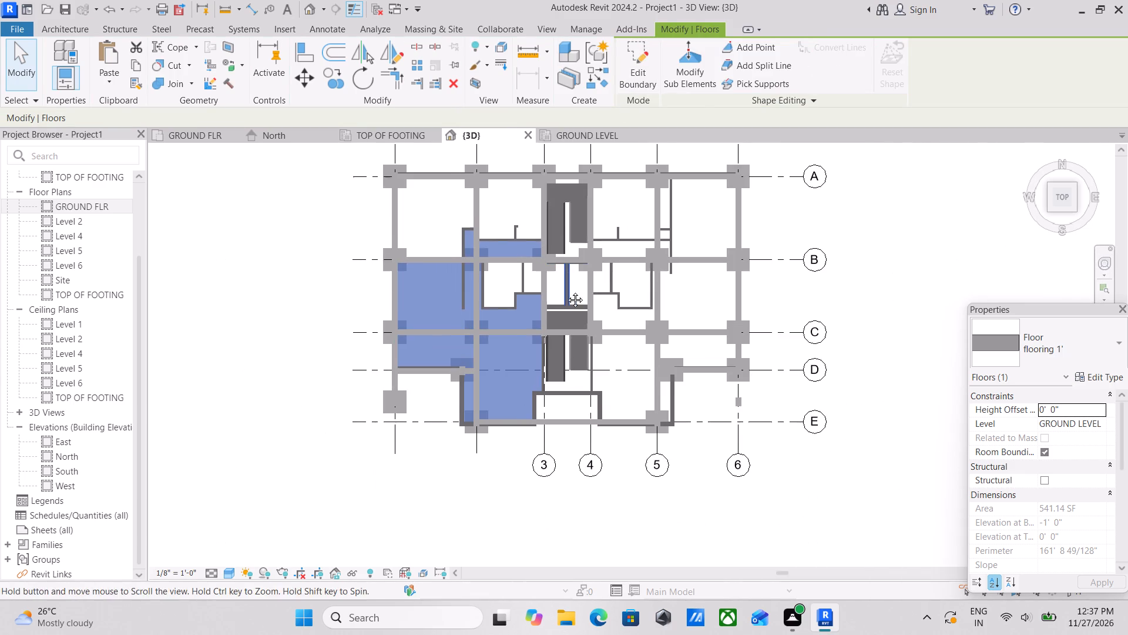
{"action": "middle_click_drag", "start_coordinate": [566, 291], "coordinate": [579, 328]}
Start a new flooring 1' floor on the GROUND FLR plan and draw its boundary along the east apartment hallway's north wall.
{"action": "left_click", "coordinate": [213, 136]}
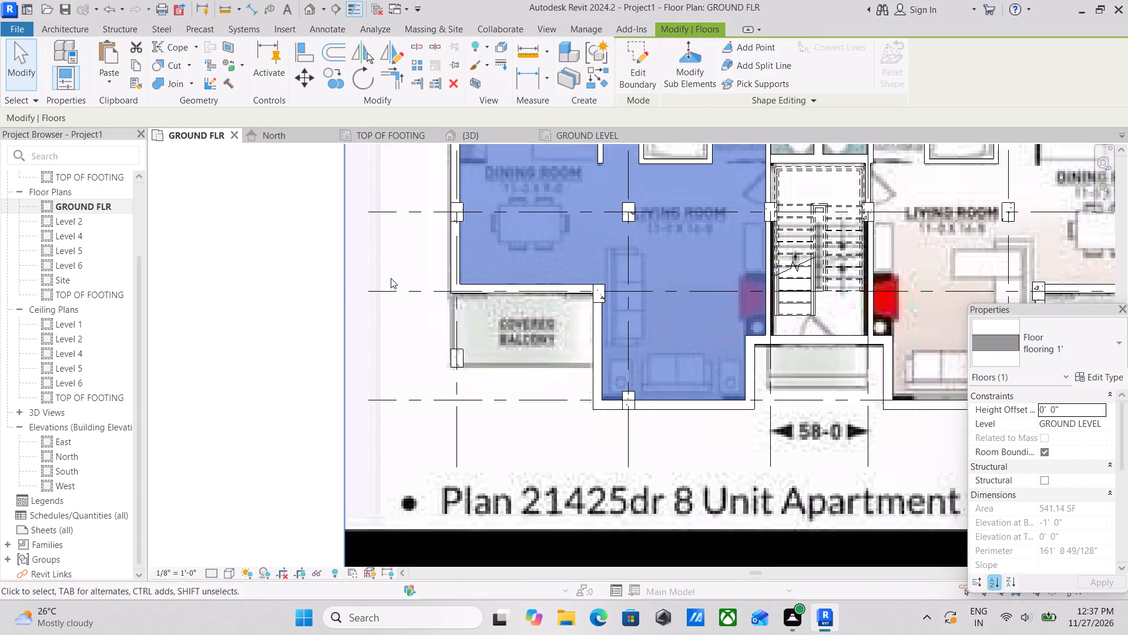
{"action": "scroll", "coordinate": [573, 311], "scroll_direction": "down", "scroll_amount": 1}
{"action": "middle_click_drag", "start_coordinate": [569, 311], "coordinate": [445, 379]}
{"action": "middle_click_drag", "start_coordinate": [576, 387], "coordinate": [643, 497]}
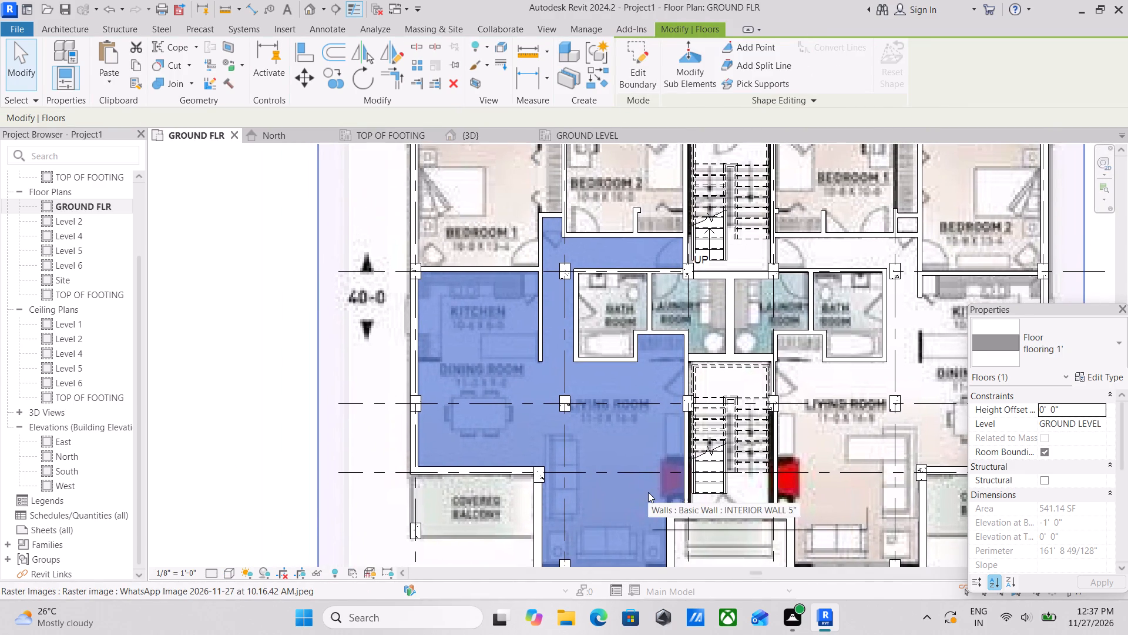
{"action": "key", "text": "Escape"}
{"action": "middle_click_drag", "start_coordinate": [754, 399], "coordinate": [471, 351]}
{"action": "middle_click_drag", "start_coordinate": [622, 305], "coordinate": [629, 377]}
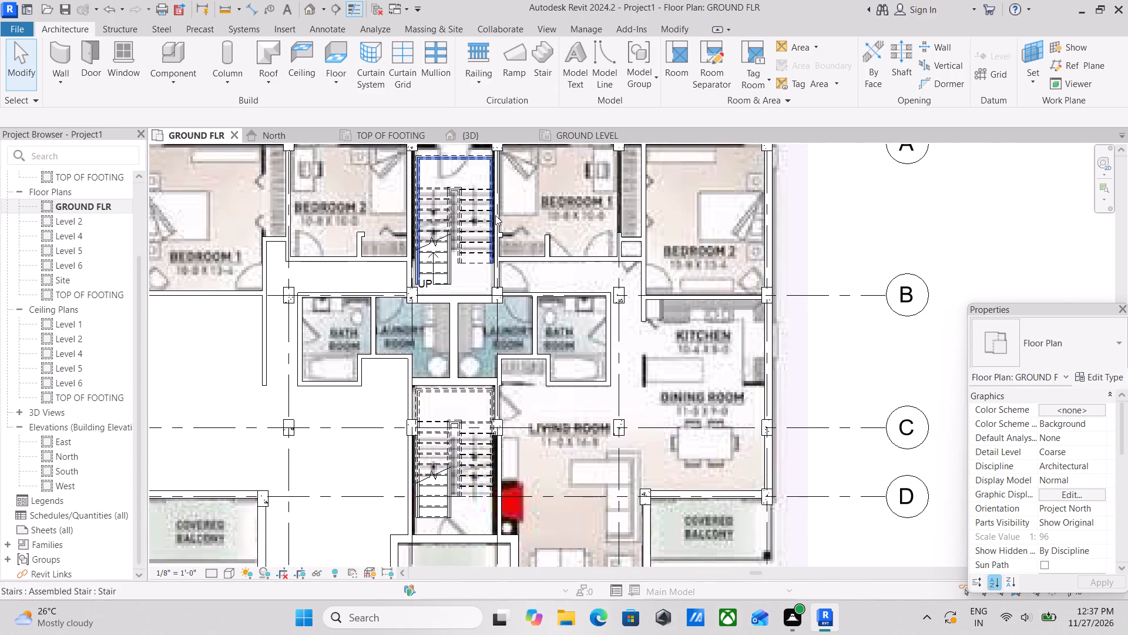
{"action": "scroll", "coordinate": [495, 215], "scroll_direction": "up", "scroll_amount": 2}
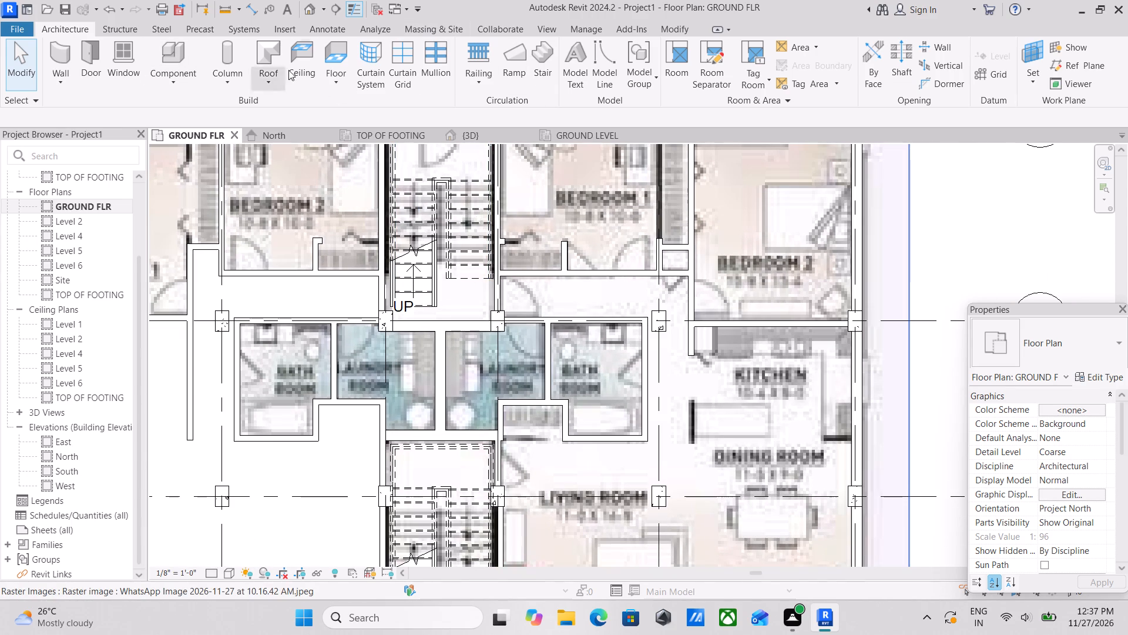
{"action": "left_click", "coordinate": [333, 78]}
{"action": "left_click", "coordinate": [345, 113]}
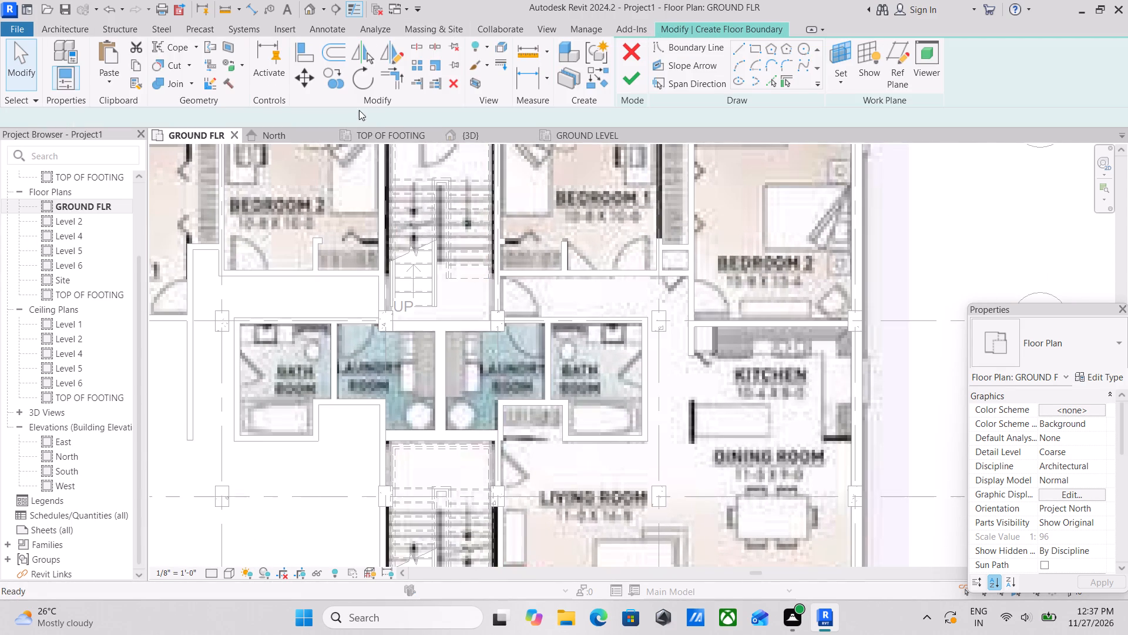
{"action": "scroll", "coordinate": [592, 327], "scroll_direction": "up", "scroll_amount": 3}
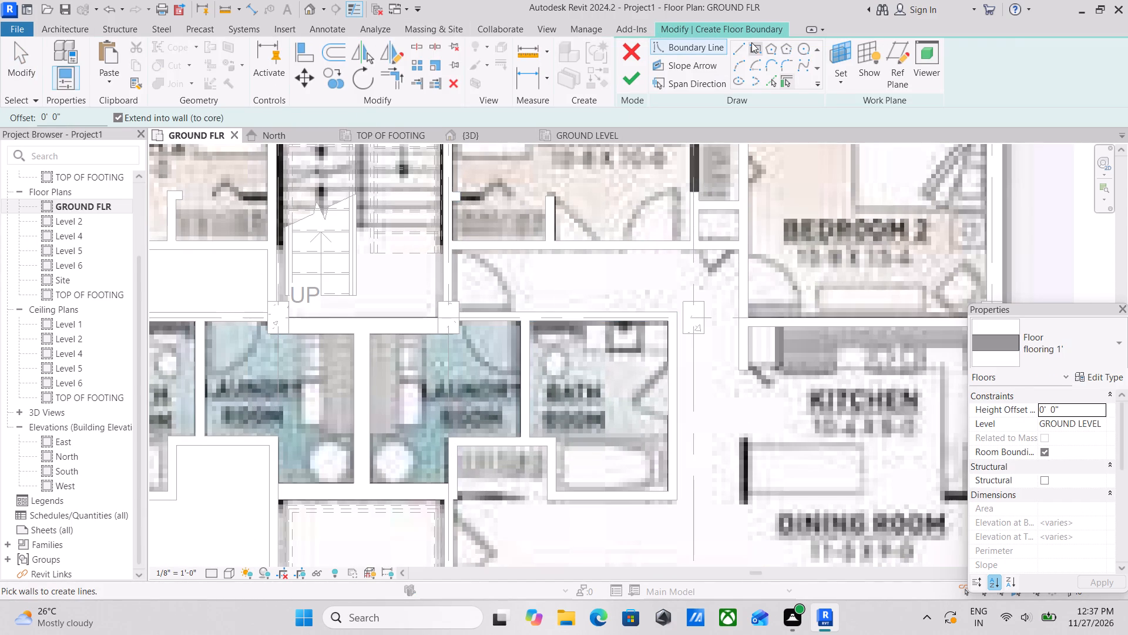
{"action": "left_click", "coordinate": [735, 49]}
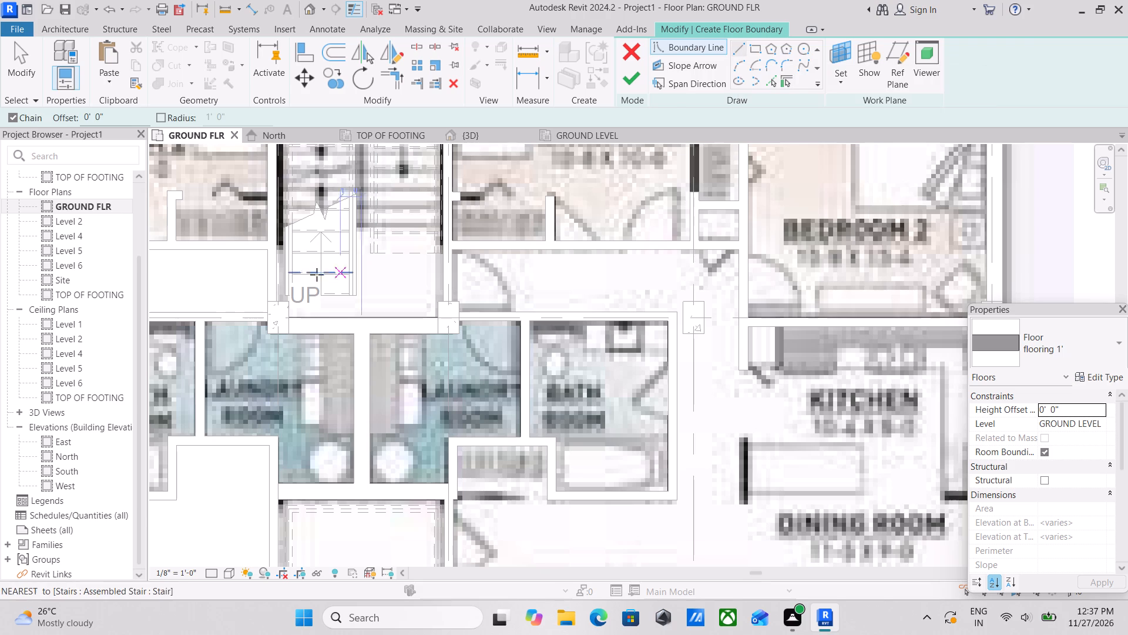
{"action": "scroll", "coordinate": [313, 276], "scroll_direction": "up", "scroll_amount": 3}
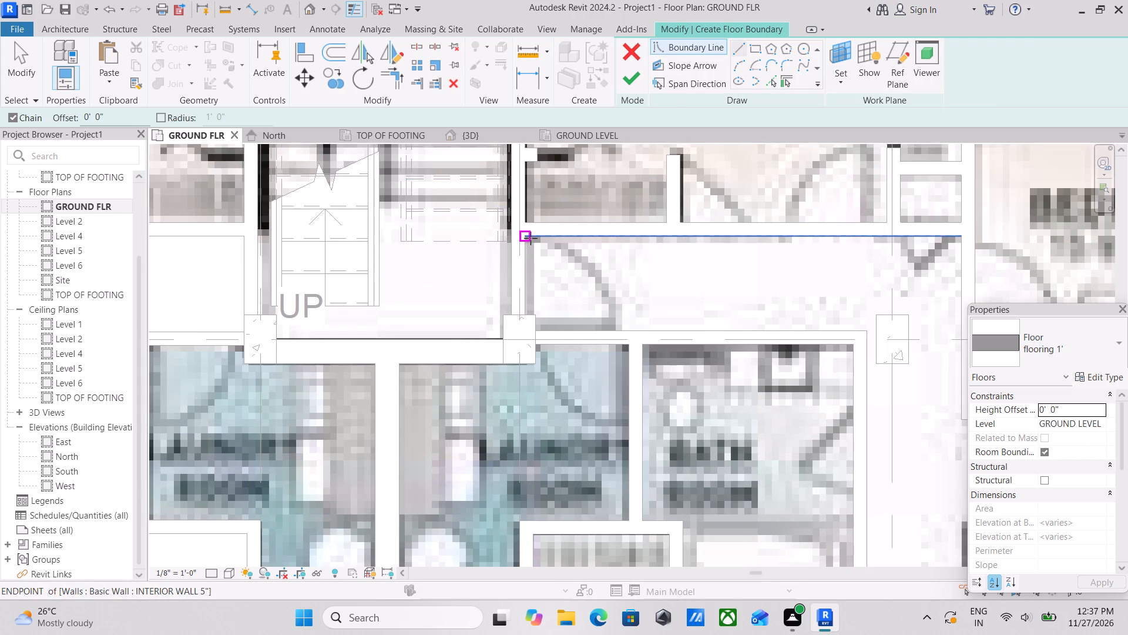
{"action": "left_click", "coordinate": [531, 238]}
{"action": "middle_click_drag", "start_coordinate": [795, 251], "coordinate": [498, 270]}
{"action": "middle_click_drag", "start_coordinate": [644, 245], "coordinate": [590, 247]}
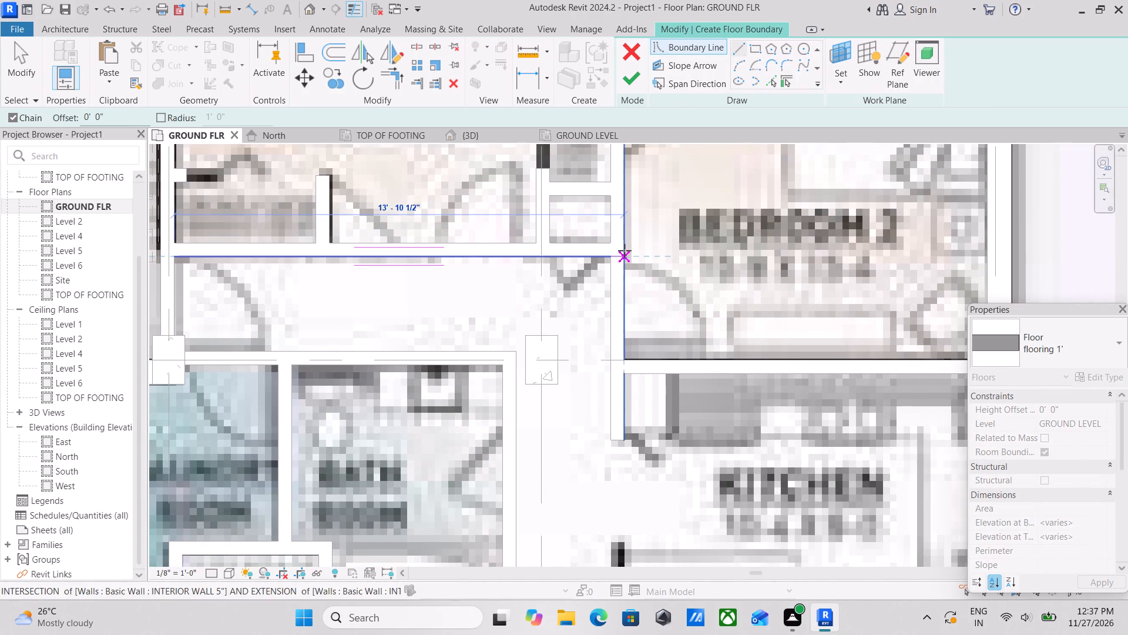
{"action": "left_click", "coordinate": [610, 253]}
Trace the boundary down the wall between hallway and kitchen, around its 5" end, and back up to the kitchen's north wall.
{"action": "middle_click_drag", "start_coordinate": [610, 263], "coordinate": [576, 151]}
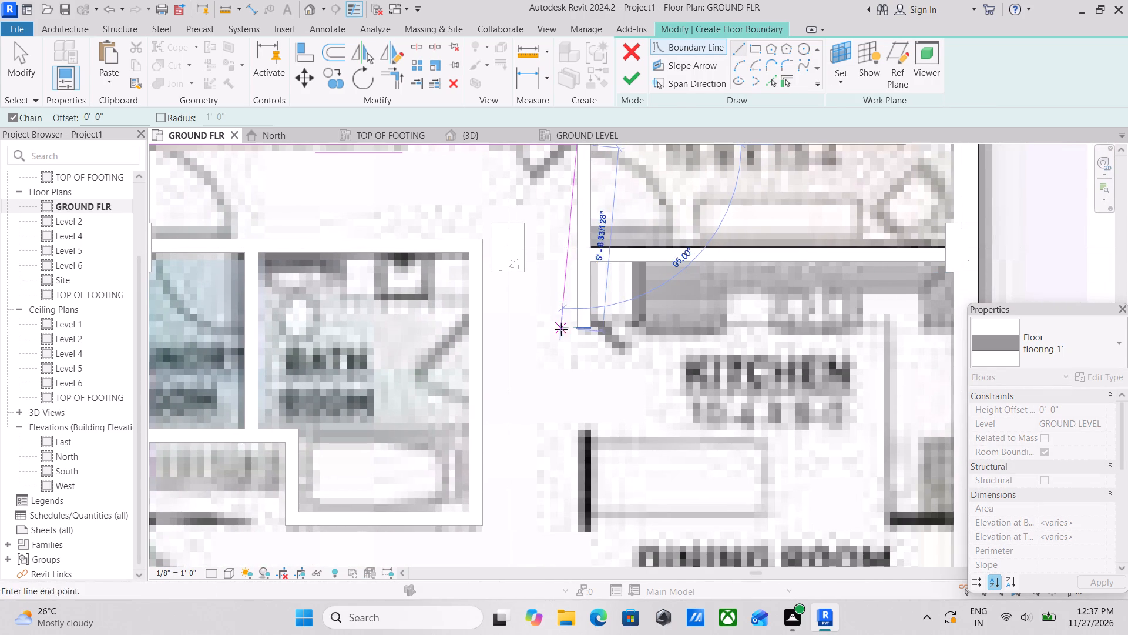
{"action": "left_click", "coordinate": [578, 327]}
{"action": "scroll", "coordinate": [589, 330], "scroll_direction": "up", "scroll_amount": 4}
{"action": "left_click", "coordinate": [590, 327]}
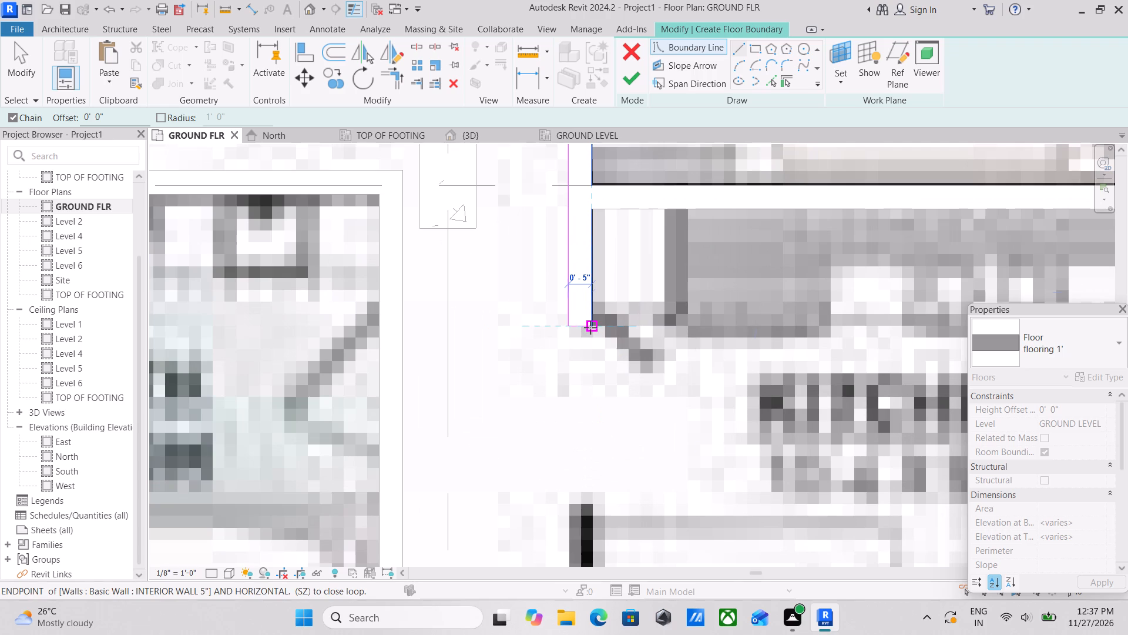
{"action": "left_click", "coordinate": [595, 212]}
Draw the boundary about 10'-11 1/2" along the kitchen's north wall and around the column corner at grids B and 6.
{"action": "middle_click_drag", "start_coordinate": [799, 220], "coordinate": [586, 243]}
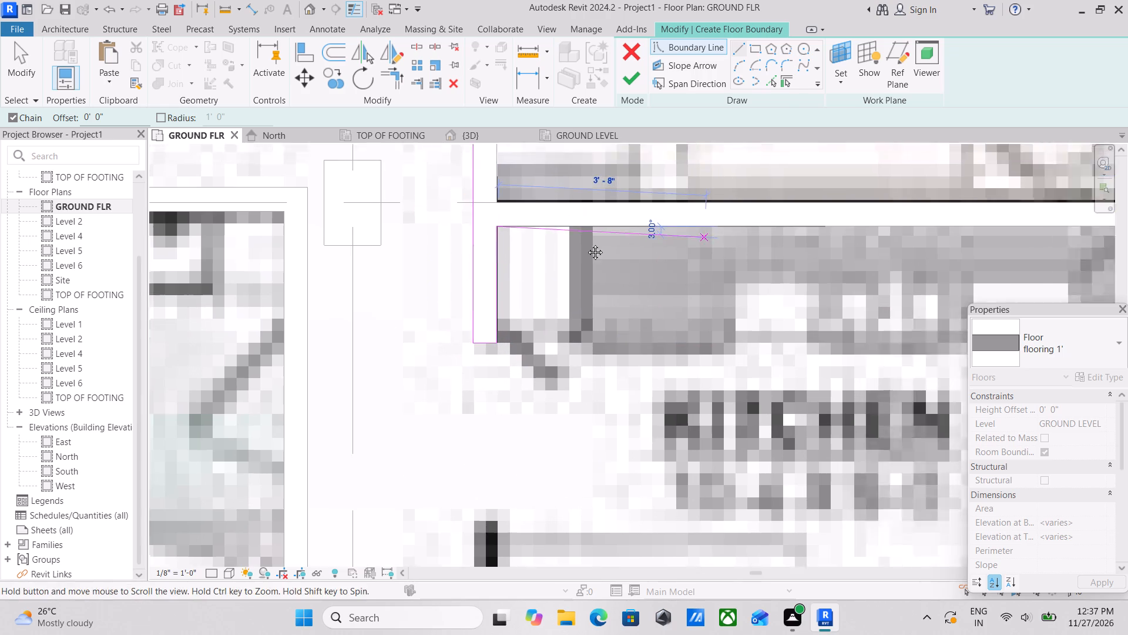
{"action": "middle_click_drag", "start_coordinate": [586, 243], "coordinate": [405, 248]}
{"action": "middle_click_drag", "start_coordinate": [775, 243], "coordinate": [608, 248]}
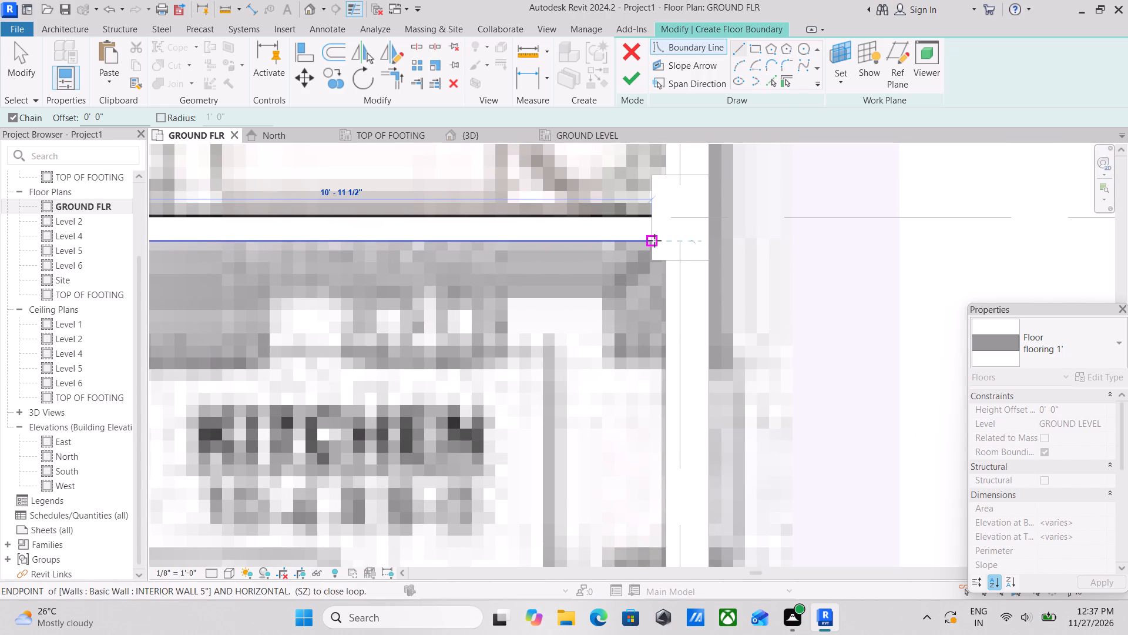
{"action": "left_click", "coordinate": [653, 240]}
{"action": "scroll", "coordinate": [649, 259], "scroll_direction": "up", "scroll_amount": 2}
{"action": "left_click", "coordinate": [649, 259]}
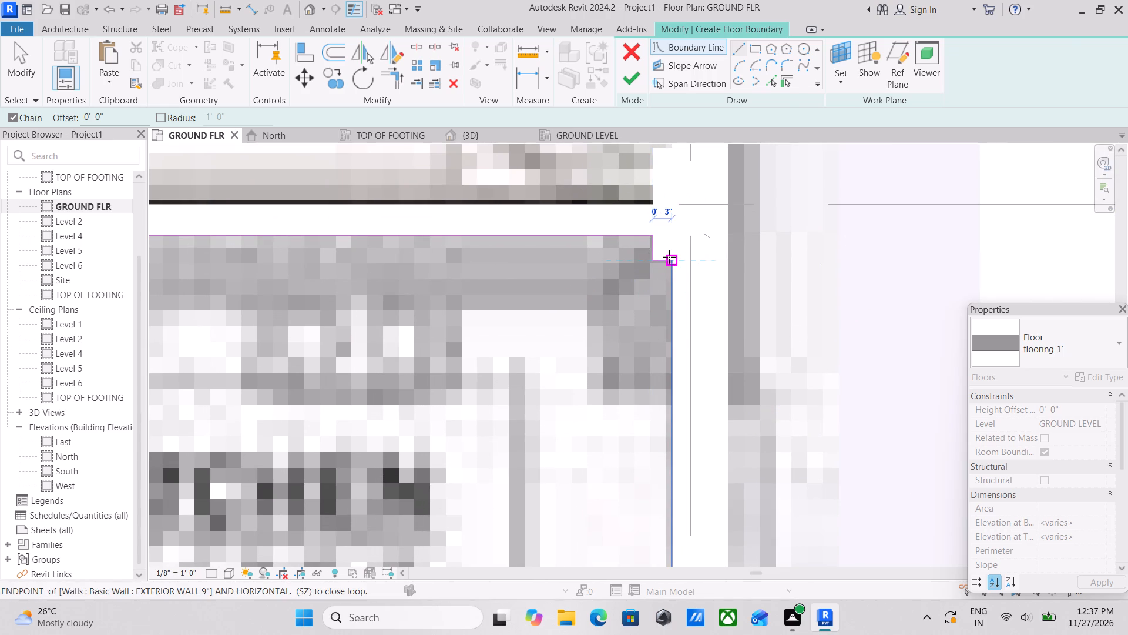
{"action": "left_click", "coordinate": [669, 257]}
Continue the boundary down the east exterior wall and around the inner faces of the column at grids C and 6.
{"action": "scroll", "coordinate": [656, 319], "scroll_direction": "down", "scroll_amount": 3}
{"action": "middle_click_drag", "start_coordinate": [656, 320], "coordinate": [637, 175]}
{"action": "scroll", "coordinate": [642, 379], "scroll_direction": "down", "scroll_amount": 2}
{"action": "middle_click_drag", "start_coordinate": [642, 379], "coordinate": [644, 188]}
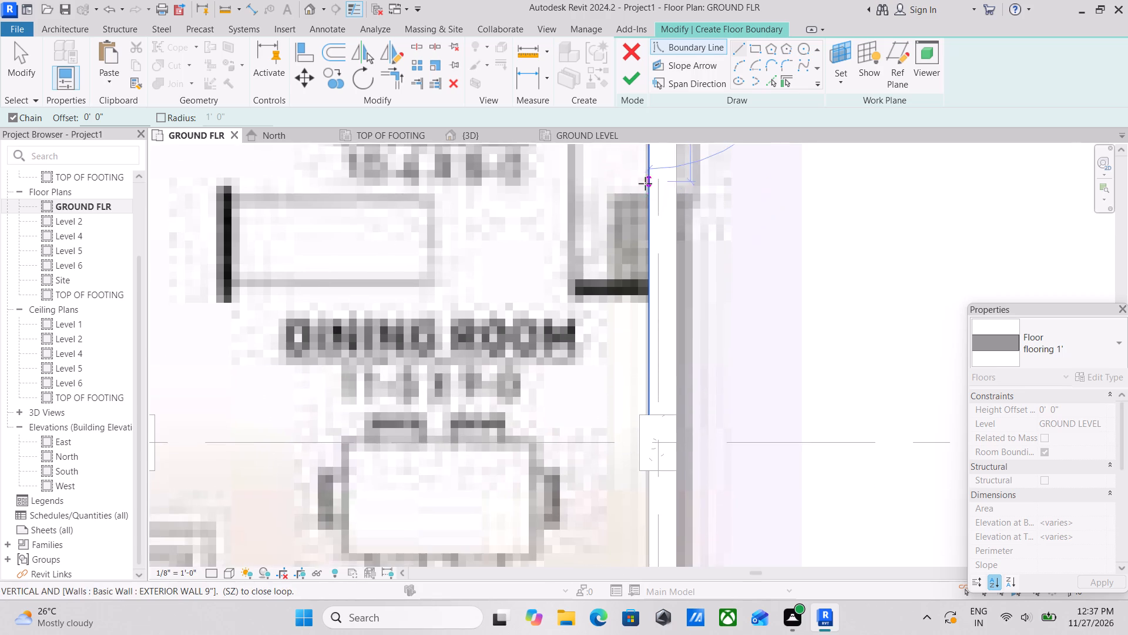
{"action": "scroll", "coordinate": [644, 372], "scroll_direction": "down", "scroll_amount": 1}
{"action": "middle_click_drag", "start_coordinate": [644, 372], "coordinate": [644, 281]}
{"action": "scroll", "coordinate": [654, 306], "scroll_direction": "up", "scroll_amount": 2}
{"action": "left_click", "coordinate": [650, 325]}
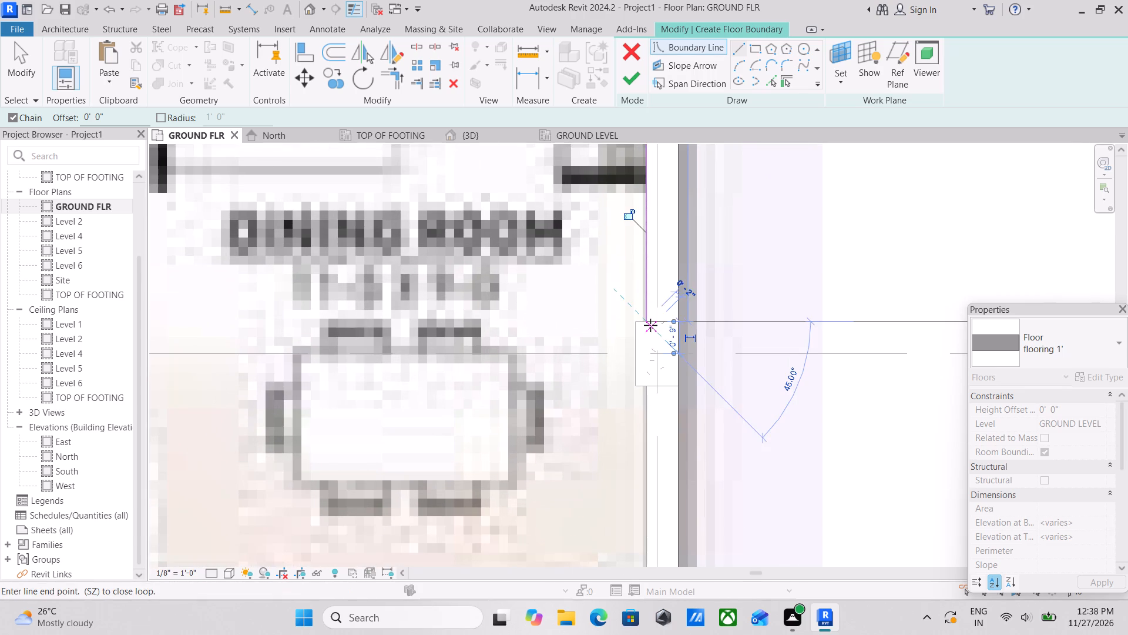
{"action": "left_click", "coordinate": [639, 320]}
{"action": "middle_click_drag", "start_coordinate": [642, 376], "coordinate": [632, 336]}
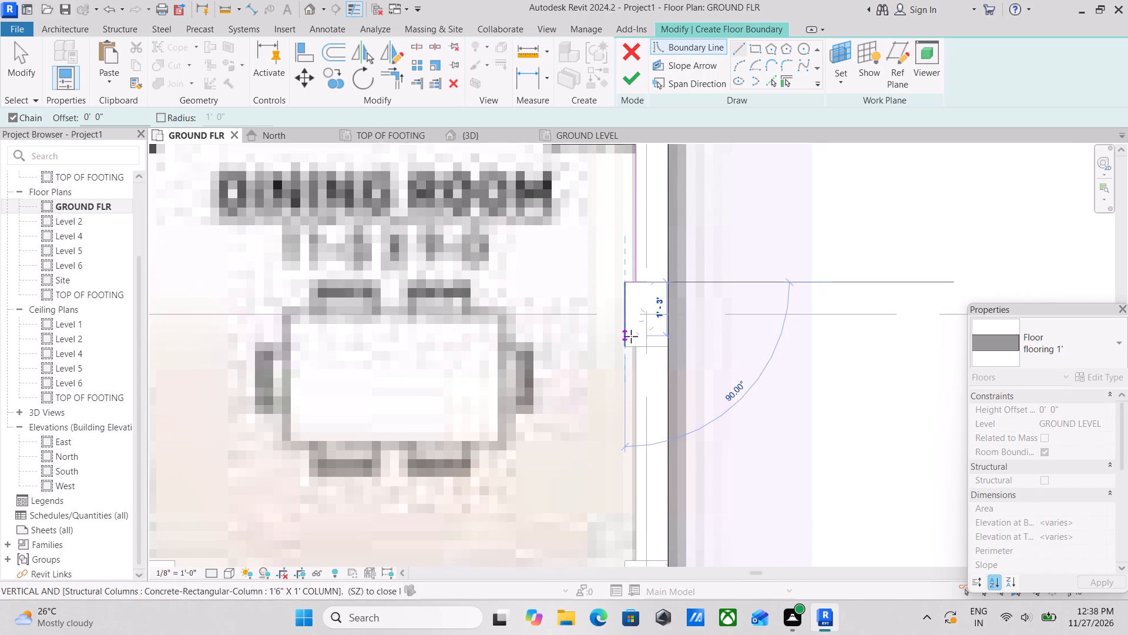
{"action": "left_click", "coordinate": [626, 345]}
{"action": "left_click", "coordinate": [634, 346]}
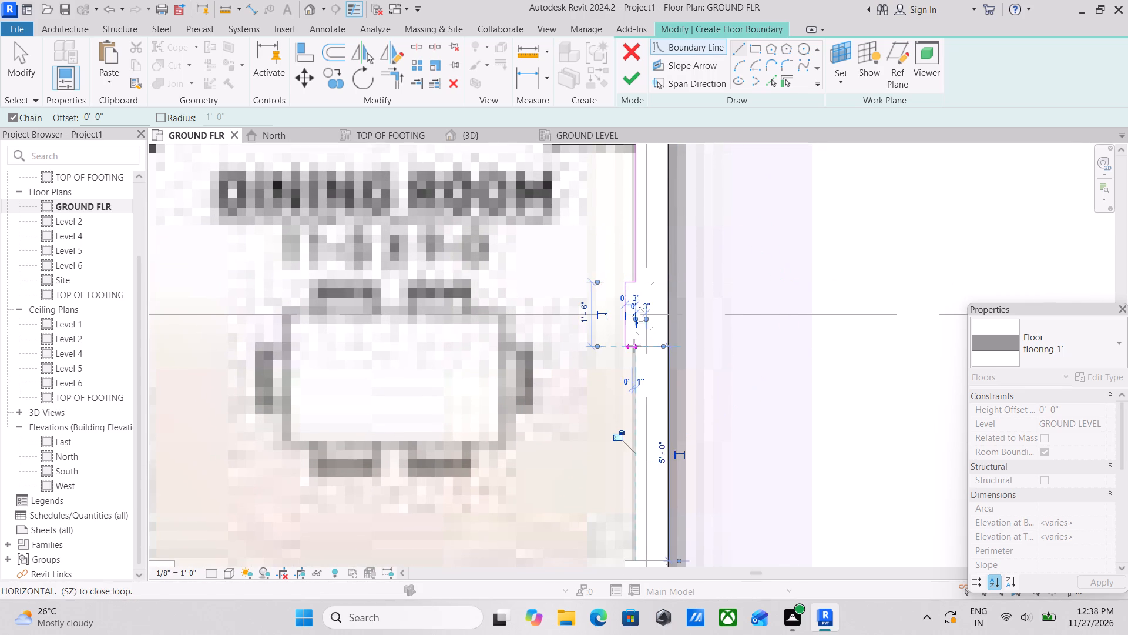
Draw the boundary about 5'-0" down the dining room's east wall, around the grid D column corner, and along the balcony wall.
{"action": "scroll", "coordinate": [634, 346], "scroll_direction": "down", "scroll_amount": 1}
{"action": "middle_click_drag", "start_coordinate": [634, 346], "coordinate": [651, 212]}
{"action": "middle_click_drag", "start_coordinate": [651, 396], "coordinate": [666, 339]}
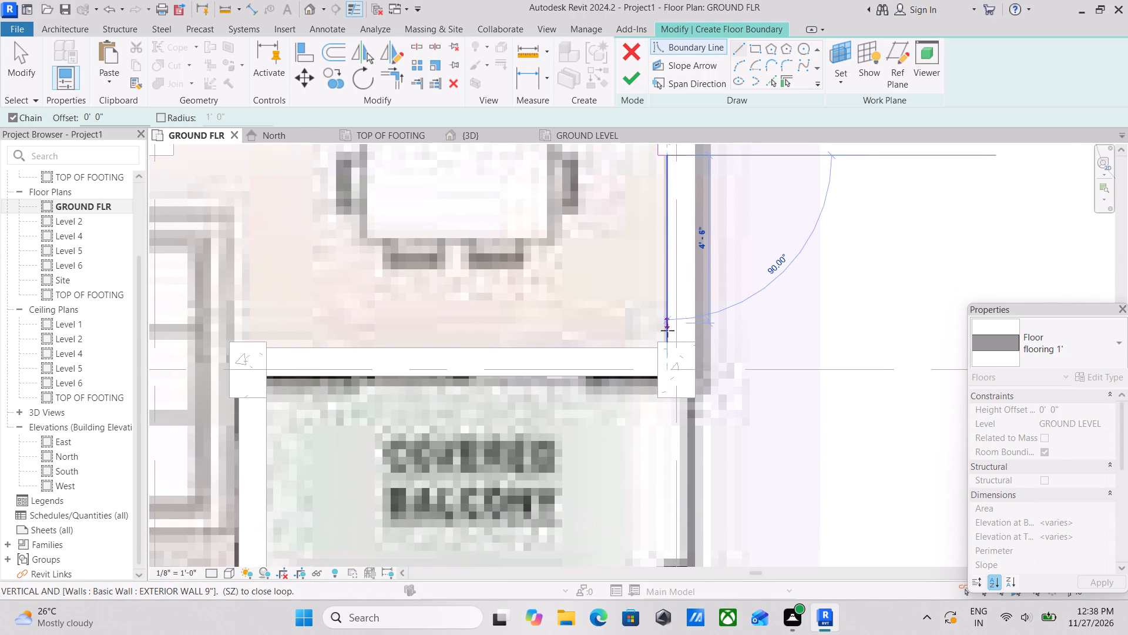
{"action": "left_click", "coordinate": [669, 340]}
{"action": "left_click", "coordinate": [658, 343]}
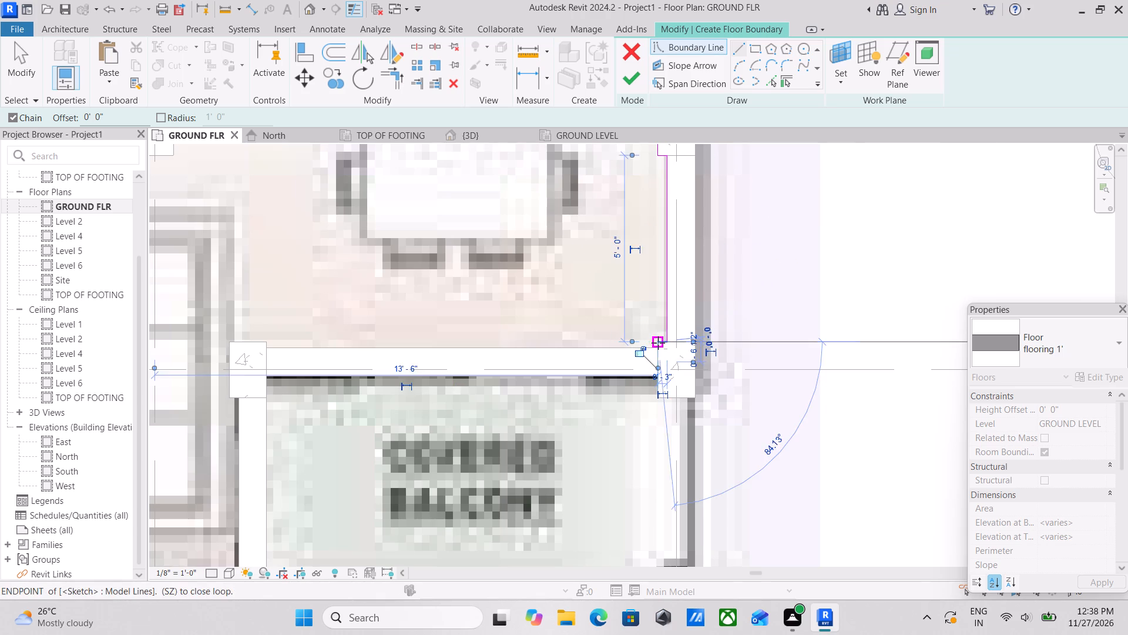
{"action": "left_click", "coordinate": [659, 351]}
{"action": "middle_click_drag", "start_coordinate": [532, 350], "coordinate": [750, 351]}
{"action": "left_click", "coordinate": [485, 348]}
Wrap the boundary around the 1'6" x 1' column at the covered balcony's northwest corner, ending at the living room's east wall.
{"action": "scroll", "coordinate": [484, 340], "scroll_direction": "up", "scroll_amount": 3}
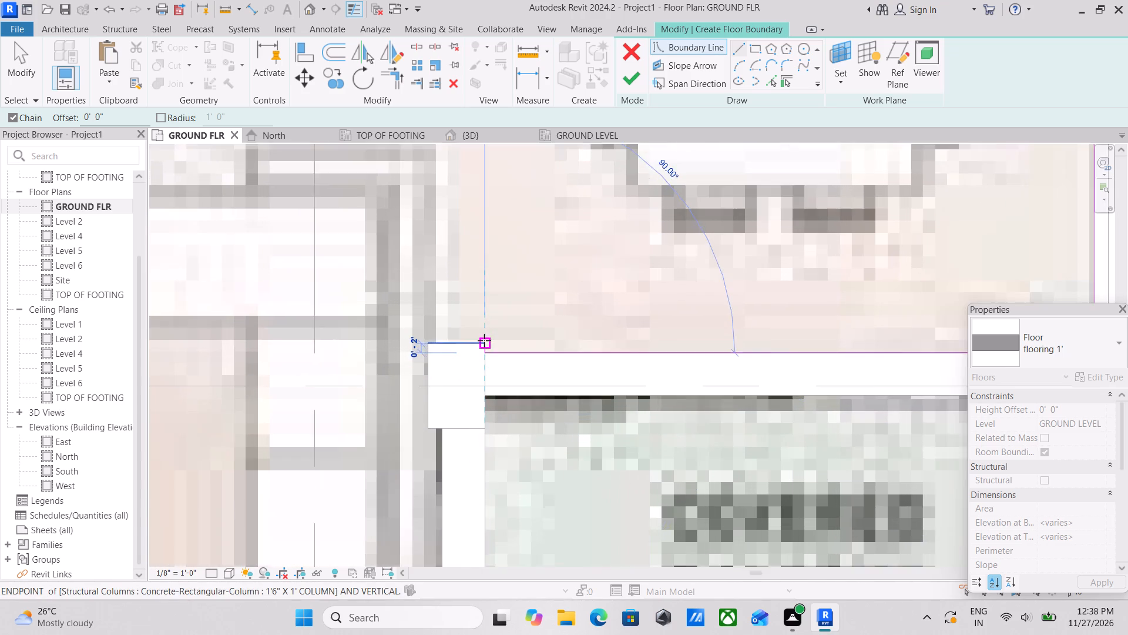
{"action": "scroll", "coordinate": [484, 340], "scroll_direction": "up", "scroll_amount": 3}
{"action": "left_click", "coordinate": [482, 343]}
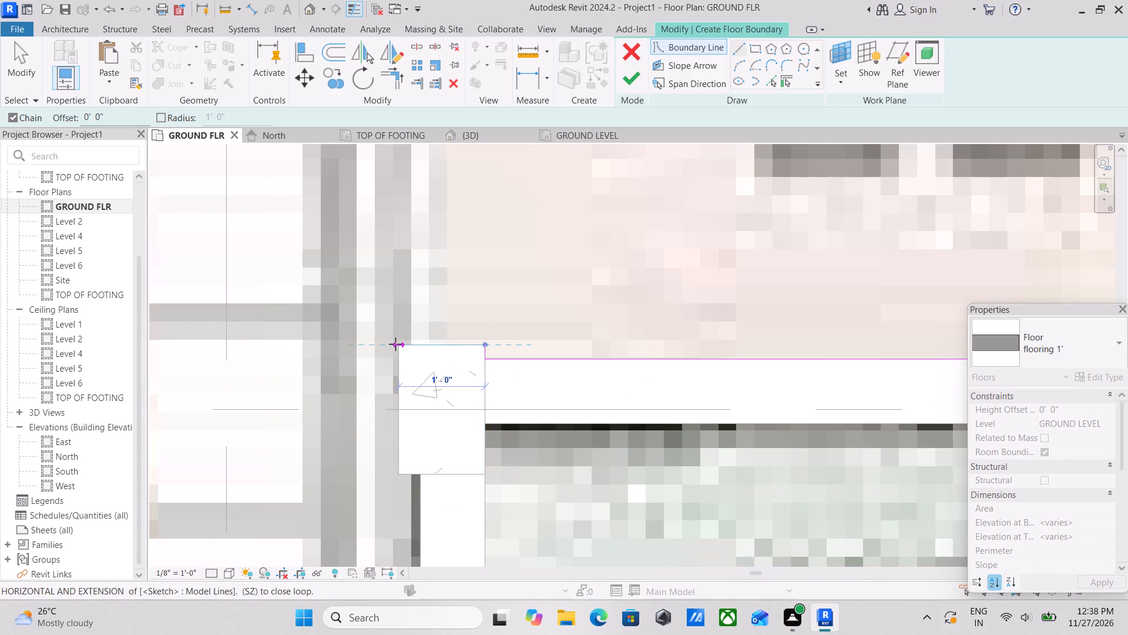
{"action": "left_click", "coordinate": [403, 343]}
{"action": "middle_click_drag", "start_coordinate": [402, 343], "coordinate": [439, 223]}
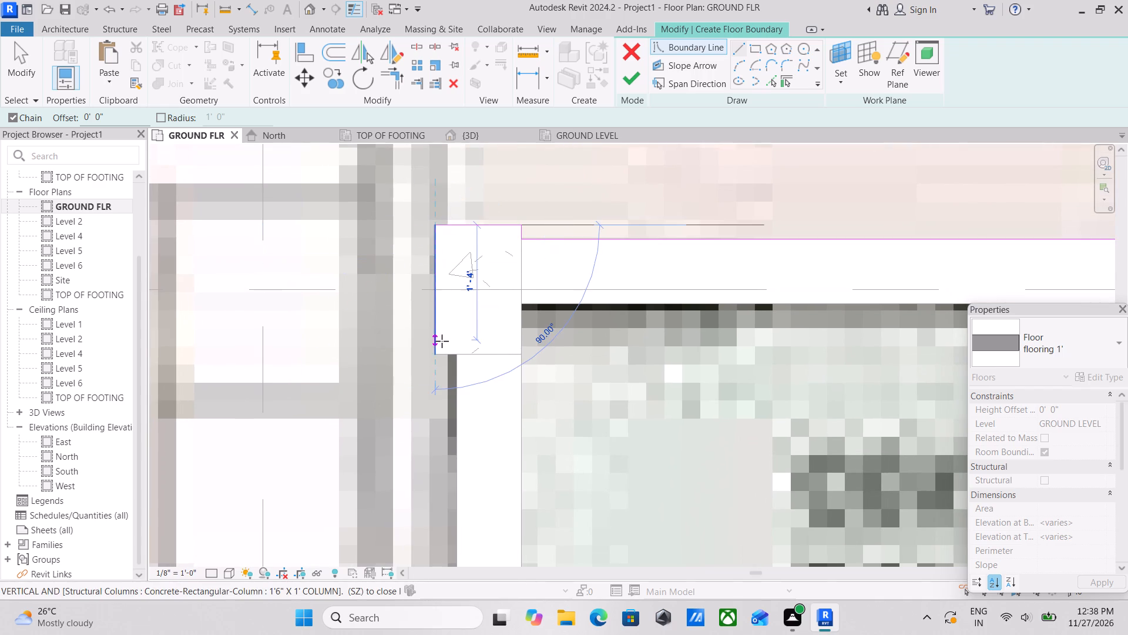
{"action": "left_click", "coordinate": [437, 355]}
{"action": "left_click", "coordinate": [455, 355]}
Draw the boundary down the living room's east wall, along its south wall, and around the column at grids E and 5.
{"action": "scroll", "coordinate": [455, 355], "scroll_direction": "down", "scroll_amount": 1}
{"action": "middle_click_drag", "start_coordinate": [455, 355], "coordinate": [509, 198]}
{"action": "scroll", "coordinate": [509, 205], "scroll_direction": "down", "scroll_amount": 4}
{"action": "scroll", "coordinate": [505, 298], "scroll_direction": "down", "scroll_amount": 3}
{"action": "middle_click_drag", "start_coordinate": [505, 298], "coordinate": [524, 187]}
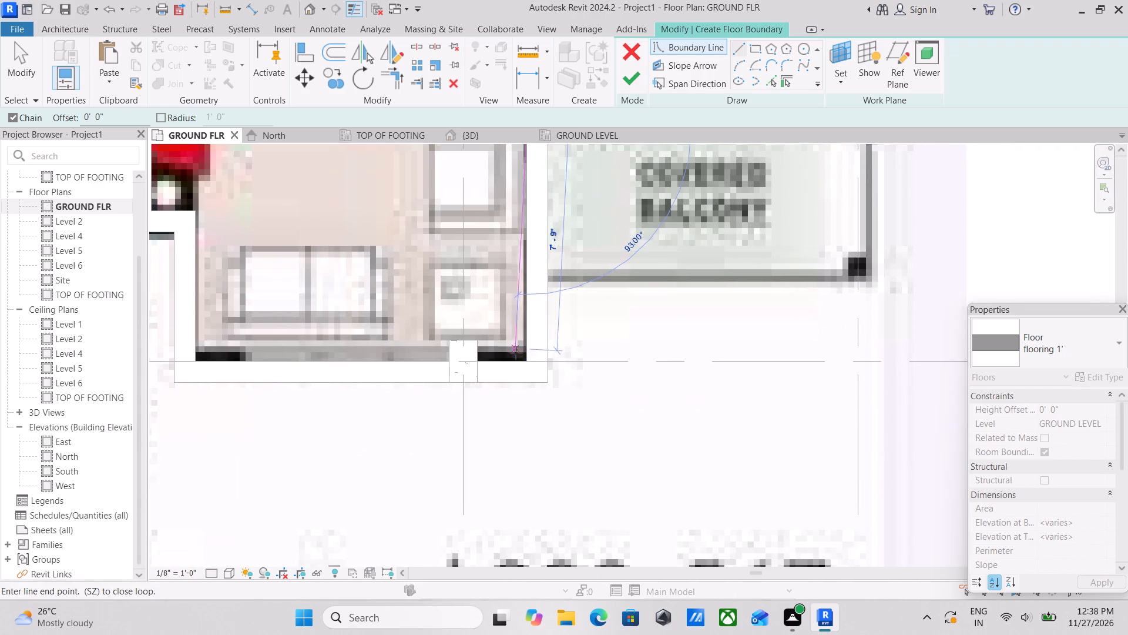
{"action": "left_click", "coordinate": [526, 357]}
{"action": "left_click", "coordinate": [479, 363]}
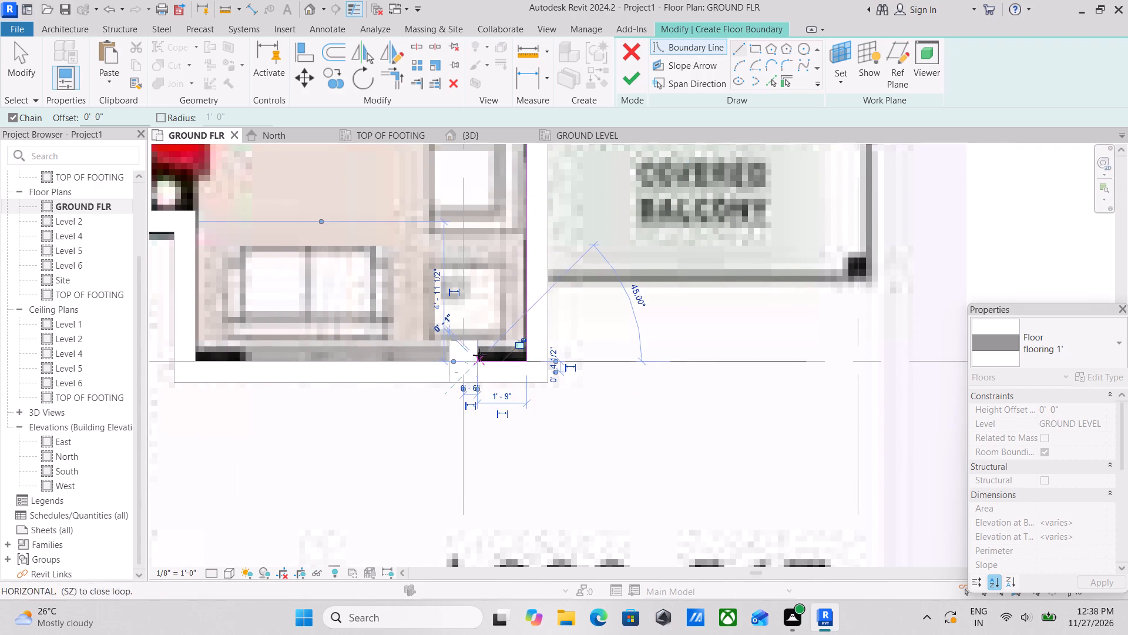
{"action": "left_click", "coordinate": [480, 343]}
{"action": "left_click", "coordinate": [453, 343]}
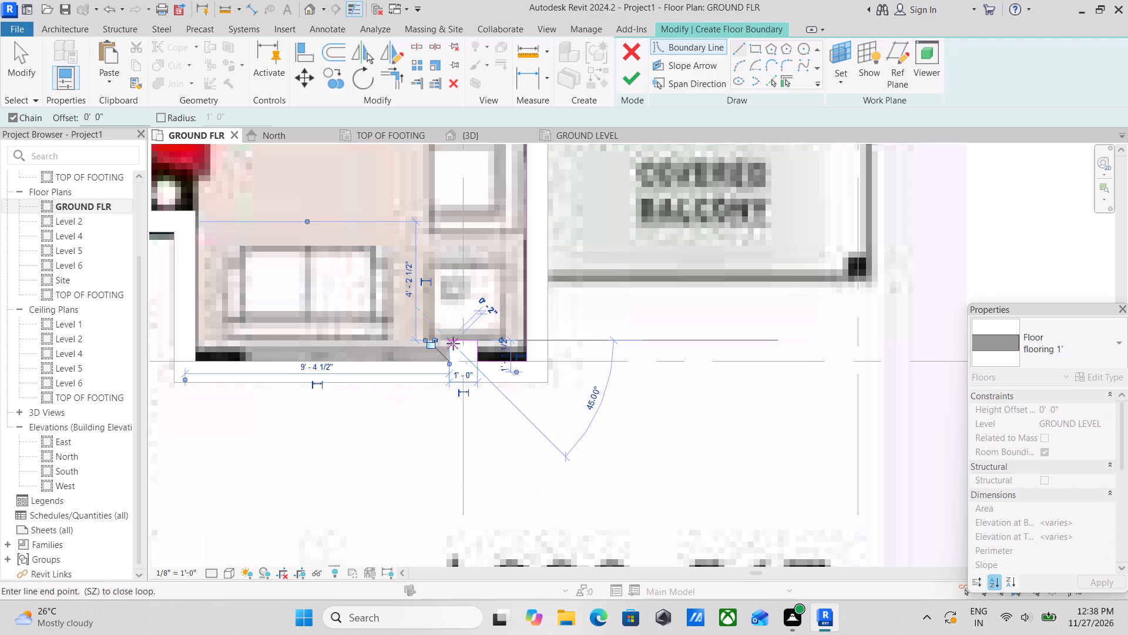
{"action": "left_click", "coordinate": [448, 361]}
Continue the boundary along the living room's south wall, about 5'-4" up its west side, and across to the stair wall.
{"action": "middle_click_drag", "start_coordinate": [266, 335], "coordinate": [405, 320]}
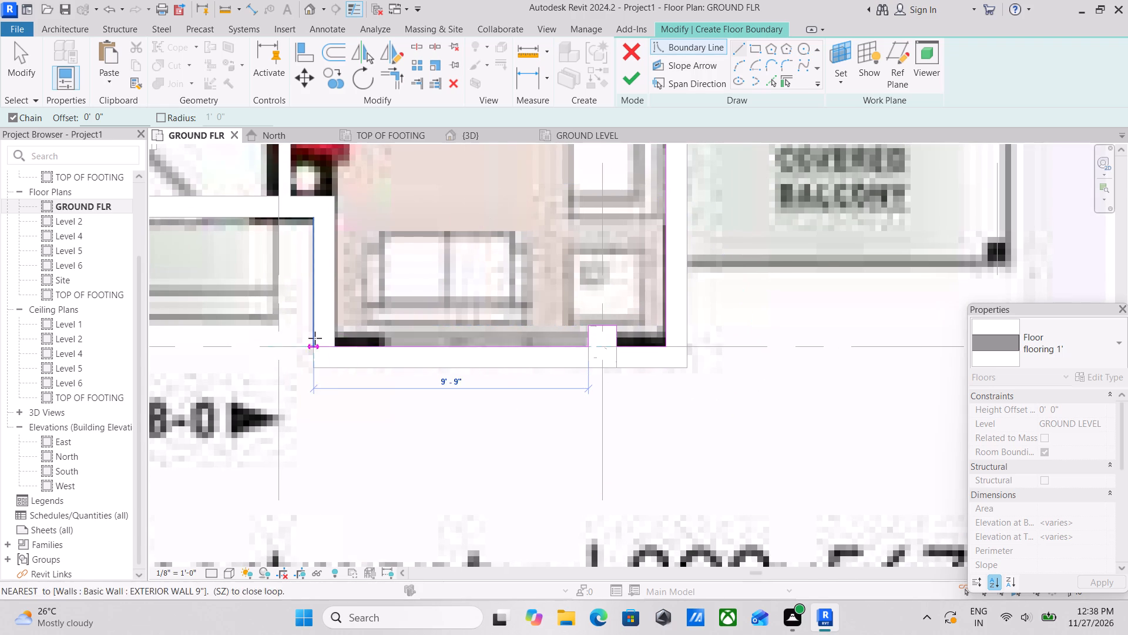
{"action": "left_click", "coordinate": [333, 346]}
{"action": "middle_click_drag", "start_coordinate": [317, 225], "coordinate": [384, 327]}
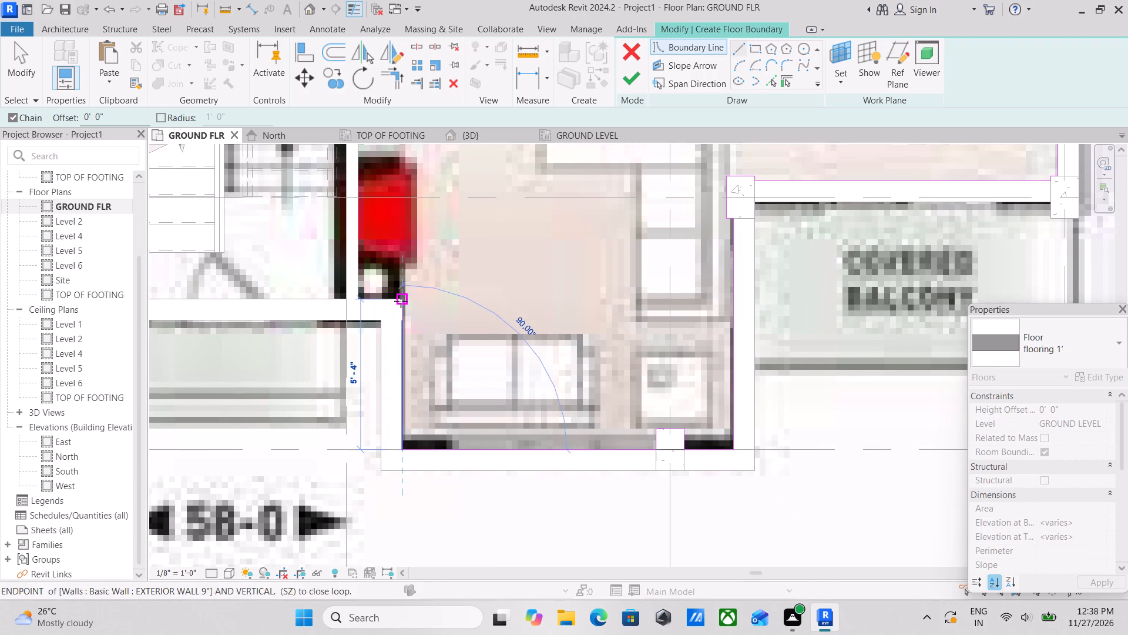
{"action": "left_click", "coordinate": [401, 301]}
{"action": "left_click", "coordinate": [358, 295]}
Trace the boundary up the living room's stair-side wall and around the protruding faces of the column at grids C and 4.
{"action": "middle_click_drag", "start_coordinate": [361, 220], "coordinate": [352, 413]}
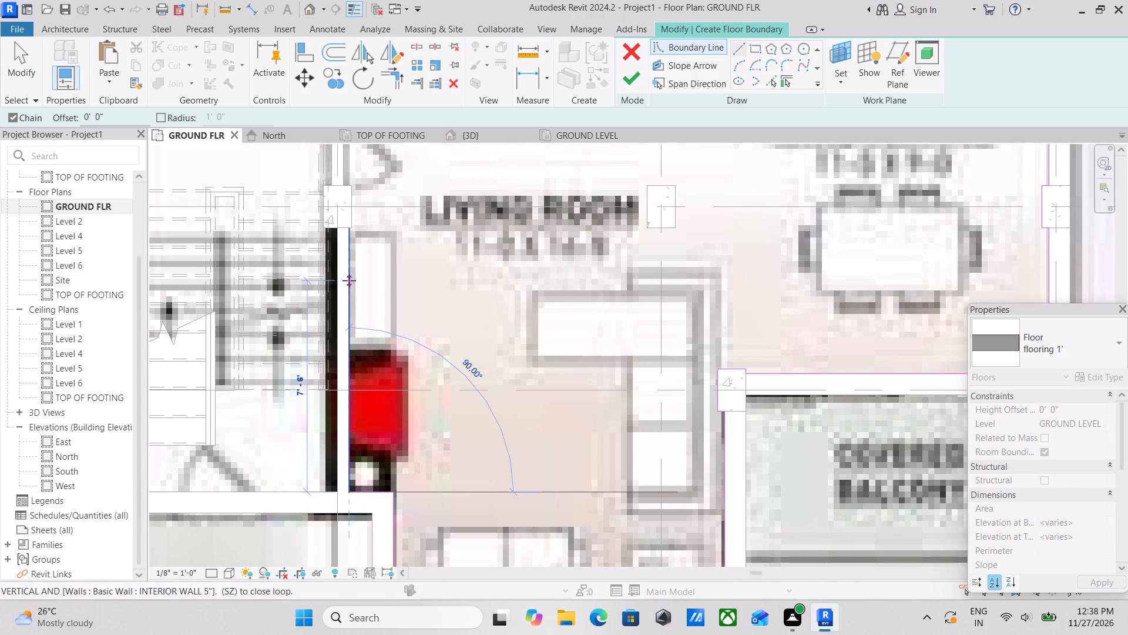
{"action": "middle_click_drag", "start_coordinate": [349, 280], "coordinate": [354, 395]}
{"action": "scroll", "coordinate": [357, 315], "scroll_direction": "up", "scroll_amount": 6}
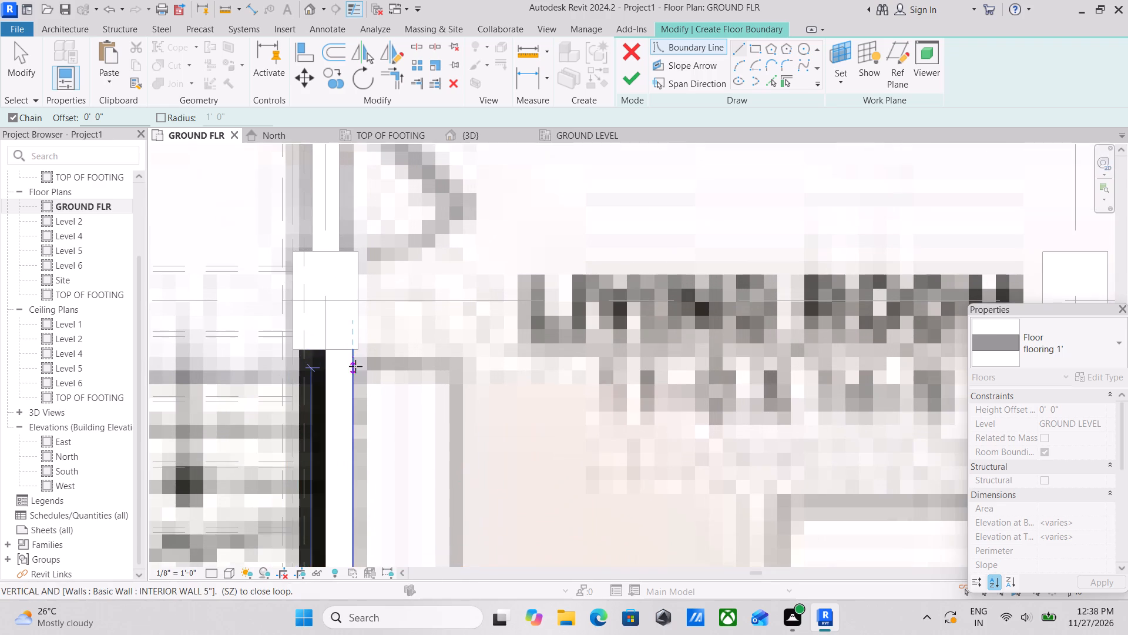
{"action": "left_click", "coordinate": [357, 355]}
{"action": "scroll", "coordinate": [359, 351], "scroll_direction": "up", "scroll_amount": 3}
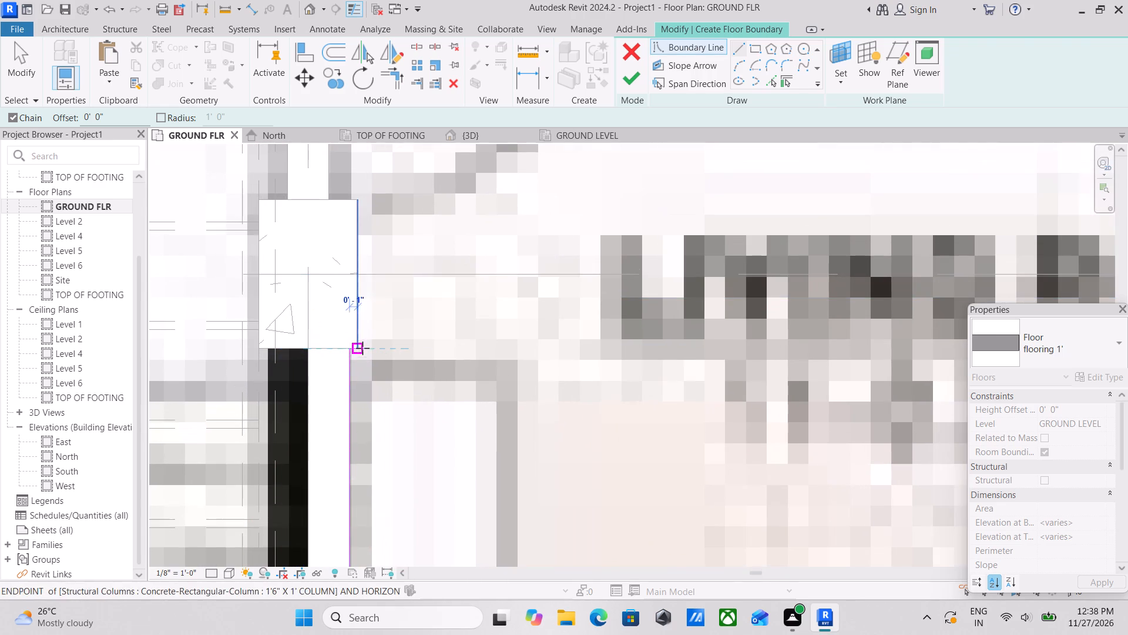
{"action": "scroll", "coordinate": [358, 346], "scroll_direction": "up", "scroll_amount": 7}
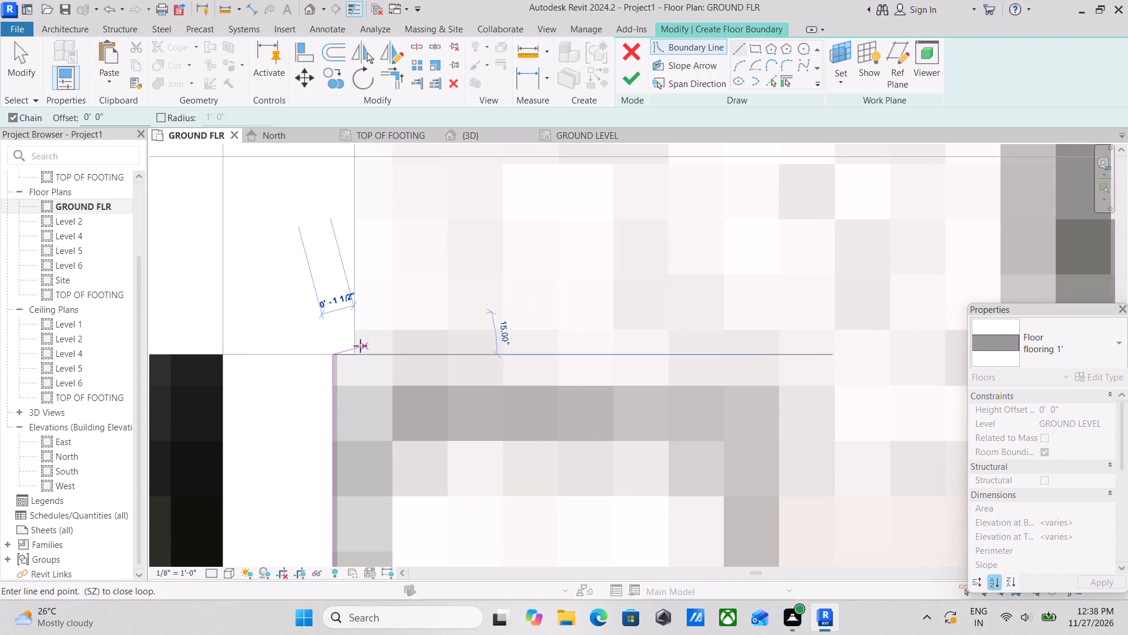
{"action": "left_click", "coordinate": [352, 356]}
{"action": "middle_click_drag", "start_coordinate": [353, 234], "coordinate": [374, 427]}
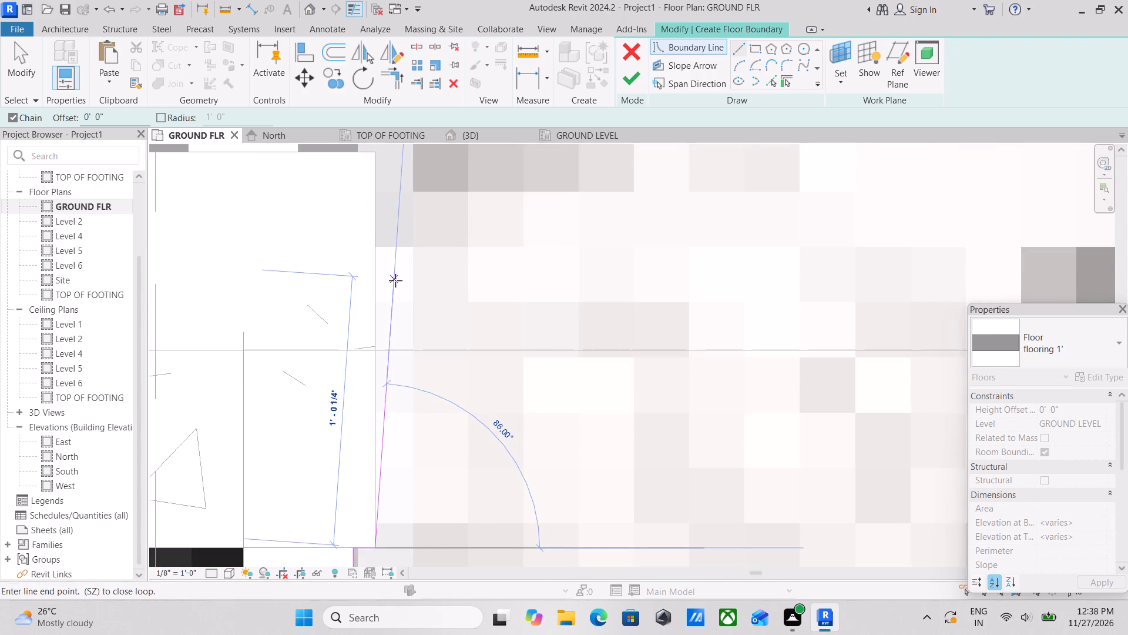
{"action": "scroll", "coordinate": [395, 280], "scroll_direction": "down", "scroll_amount": 1}
{"action": "middle_click_drag", "start_coordinate": [394, 296], "coordinate": [385, 472]}
{"action": "left_click", "coordinate": [364, 343]}
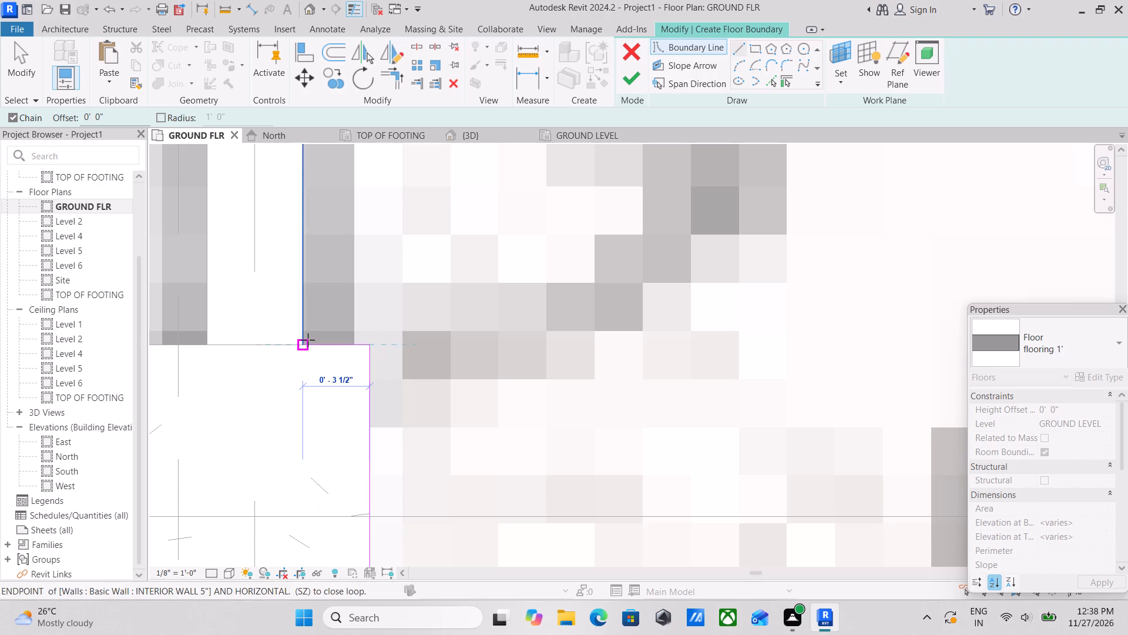
{"action": "left_click", "coordinate": [308, 340]}
Continue the boundary about 3'-3" up the living room's stair-side wall, across the 2 1/2" jog, and up the closet's west wall.
{"action": "middle_click_drag", "start_coordinate": [328, 208], "coordinate": [377, 444]}
{"action": "scroll", "coordinate": [375, 283], "scroll_direction": "down", "scroll_amount": 5}
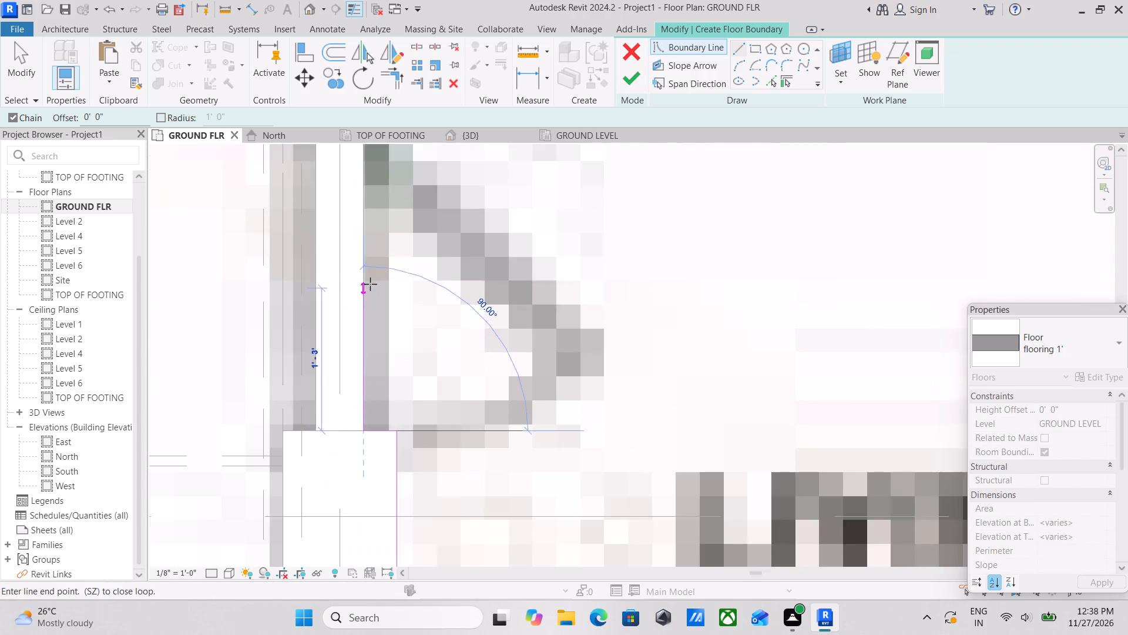
{"action": "scroll", "coordinate": [370, 284], "scroll_direction": "down", "scroll_amount": 4}
{"action": "middle_click_drag", "start_coordinate": [370, 284], "coordinate": [372, 395]}
{"action": "scroll", "coordinate": [374, 389], "scroll_direction": "up", "scroll_amount": 1}
{"action": "middle_click_drag", "start_coordinate": [353, 246], "coordinate": [368, 339]}
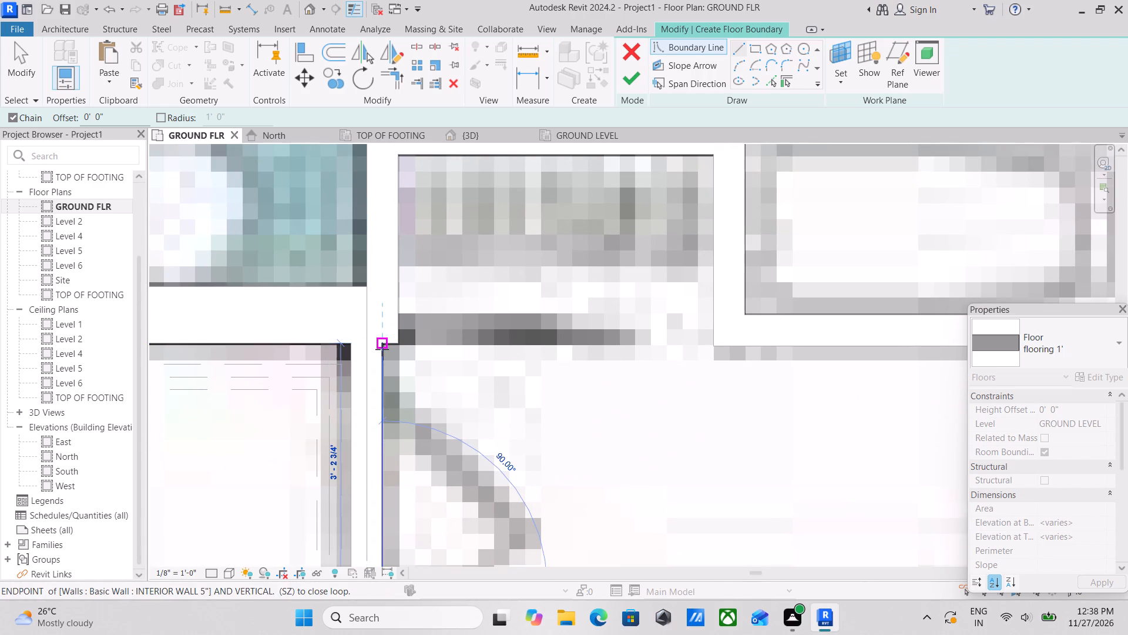
{"action": "left_click", "coordinate": [382, 349]}
{"action": "scroll", "coordinate": [382, 348], "scroll_direction": "up", "scroll_amount": 2}
{"action": "left_click", "coordinate": [402, 343]}
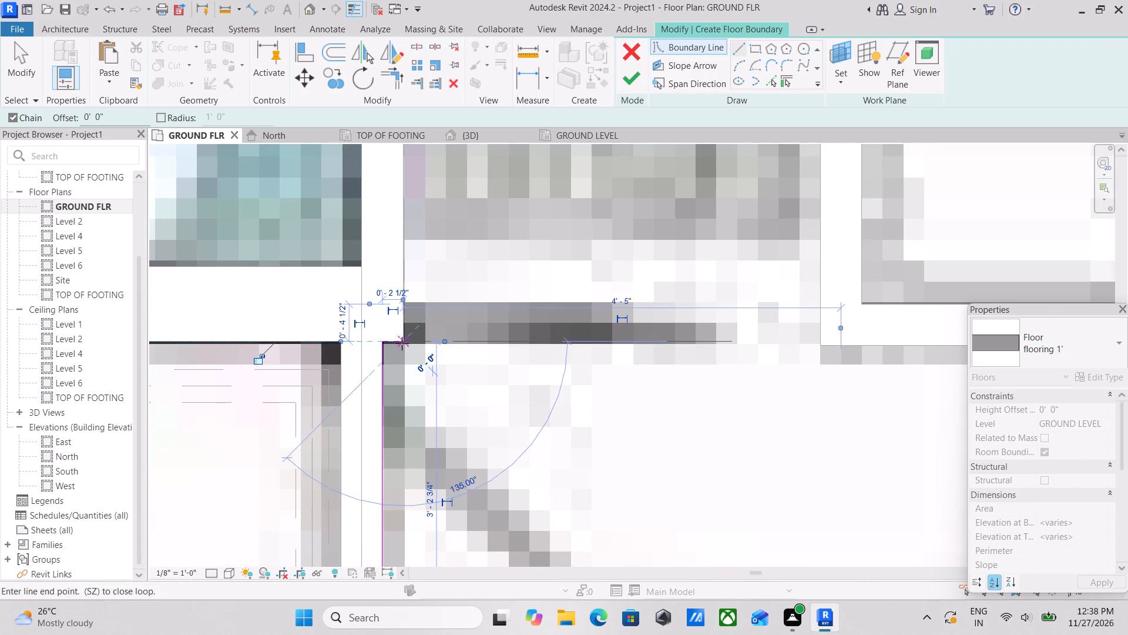
{"action": "scroll", "coordinate": [416, 288], "scroll_direction": "down", "scroll_amount": 2}
{"action": "middle_click_drag", "start_coordinate": [416, 288], "coordinate": [417, 441]}
{"action": "left_click", "coordinate": [411, 292]}
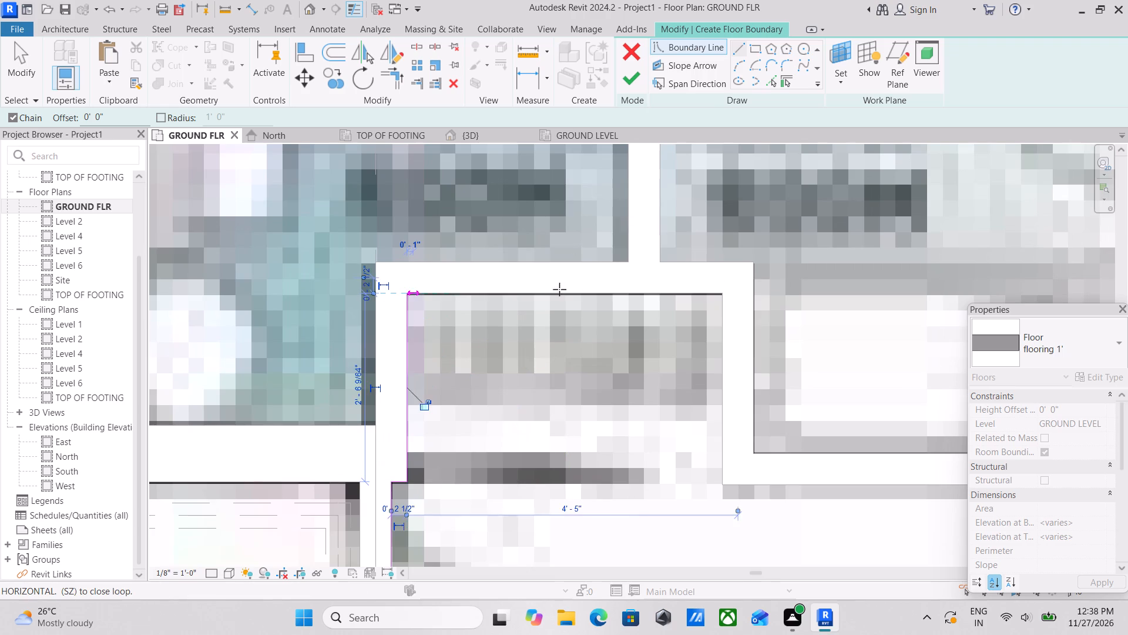
Draw the boundary along the closet's north wall and down its east wall to the corner with the bathroom's south wall.
{"action": "middle_click_drag", "start_coordinate": [570, 289], "coordinate": [406, 280]}
{"action": "scroll", "coordinate": [273, 312], "scroll_direction": "up", "scroll_amount": 5}
{"action": "middle_click_drag", "start_coordinate": [219, 296], "coordinate": [328, 309]}
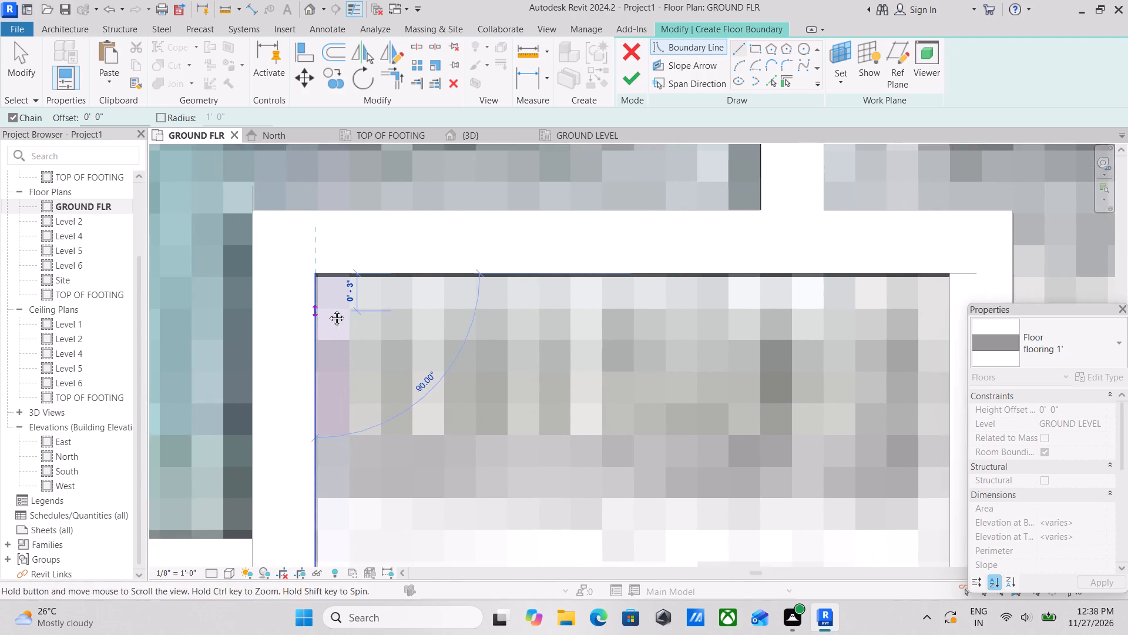
{"action": "middle_click_drag", "start_coordinate": [328, 309], "coordinate": [335, 308]}
{"action": "scroll", "coordinate": [335, 308], "scroll_direction": "up", "scroll_amount": 3}
{"action": "scroll", "coordinate": [345, 242], "scroll_direction": "up", "scroll_amount": 10}
{"action": "scroll", "coordinate": [345, 242], "scroll_direction": "down", "scroll_amount": 5}
{"action": "scroll", "coordinate": [478, 259], "scroll_direction": "down", "scroll_amount": 5}
{"action": "scroll", "coordinate": [576, 259], "scroll_direction": "down", "scroll_amount": 2}
{"action": "middle_click_drag", "start_coordinate": [576, 259], "coordinate": [406, 219]}
{"action": "middle_click_drag", "start_coordinate": [691, 223], "coordinate": [425, 212]}
{"action": "middle_click_drag", "start_coordinate": [676, 205], "coordinate": [597, 229]}
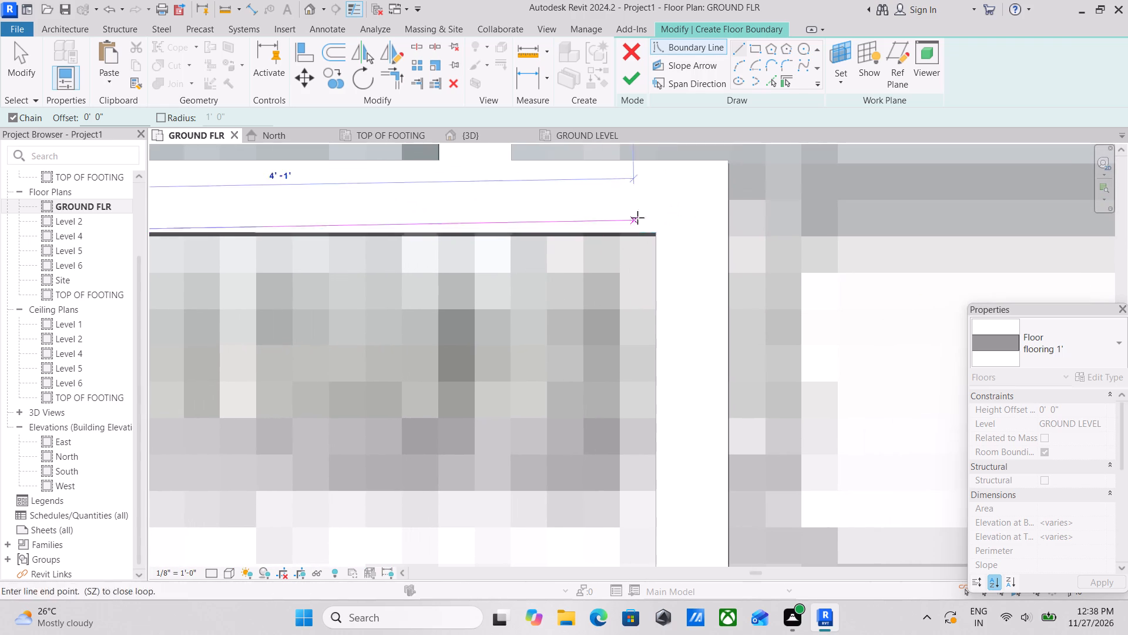
{"action": "left_click", "coordinate": [653, 230]}
{"action": "scroll", "coordinate": [644, 295], "scroll_direction": "down", "scroll_amount": 2}
{"action": "middle_click_drag", "start_coordinate": [641, 295], "coordinate": [623, 173]}
{"action": "scroll", "coordinate": [644, 308], "scroll_direction": "down", "scroll_amount": 2}
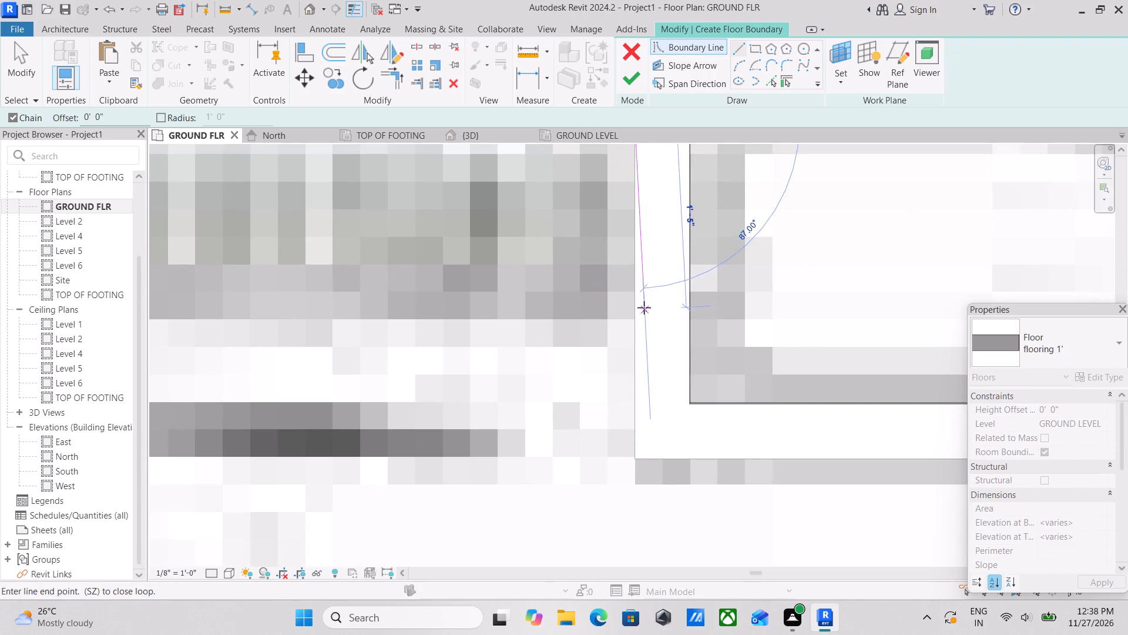
{"action": "middle_click_drag", "start_coordinate": [644, 308], "coordinate": [609, 161]}
{"action": "left_click", "coordinate": [604, 280]}
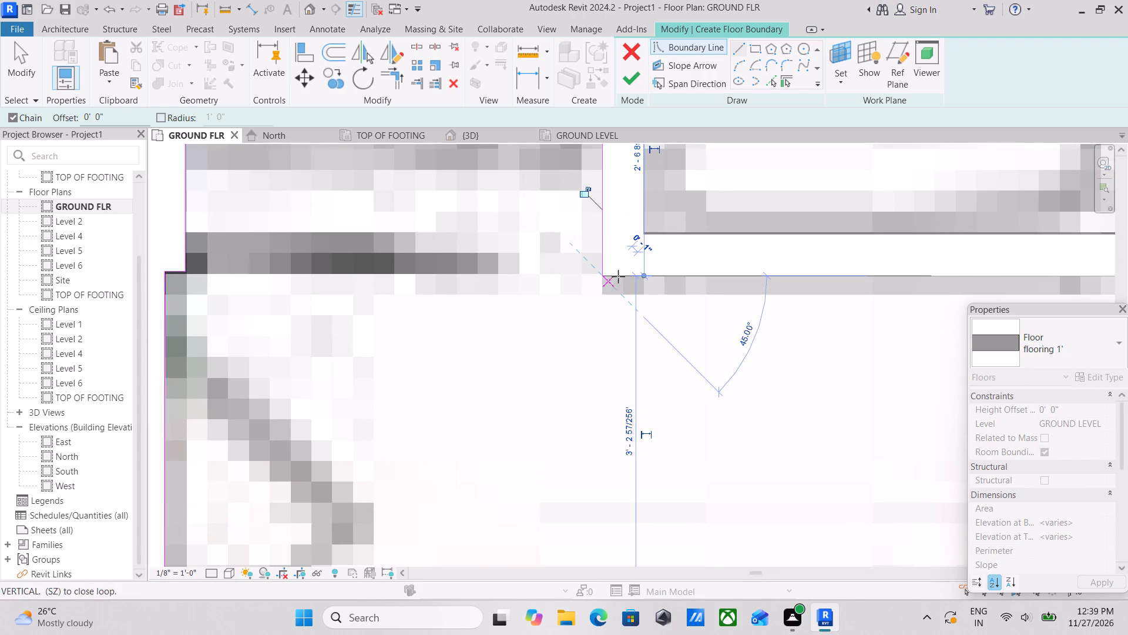
Draw the boundary 6'-1" along the bathroom's south wall, 8'-10" up its east wall, and 10'-2 1/2" west to the grid B column.
{"action": "middle_click_drag", "start_coordinate": [637, 259], "coordinate": [301, 224]}
{"action": "scroll", "coordinate": [640, 249], "scroll_direction": "down", "scroll_amount": 1}
{"action": "middle_click_drag", "start_coordinate": [633, 246], "coordinate": [355, 246]}
{"action": "scroll", "coordinate": [496, 231], "scroll_direction": "down", "scroll_amount": 5}
{"action": "middle_click_drag", "start_coordinate": [519, 234], "coordinate": [517, 336]}
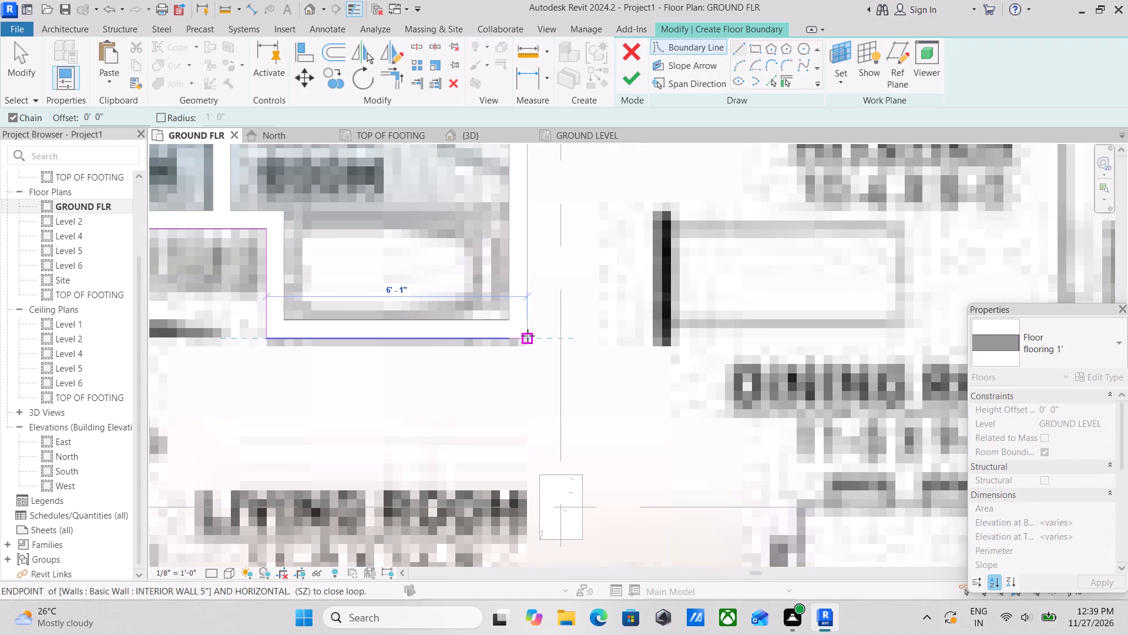
{"action": "left_click", "coordinate": [528, 336]}
{"action": "middle_click_drag", "start_coordinate": [518, 220], "coordinate": [539, 332]}
{"action": "middle_click_drag", "start_coordinate": [587, 261], "coordinate": [599, 406]}
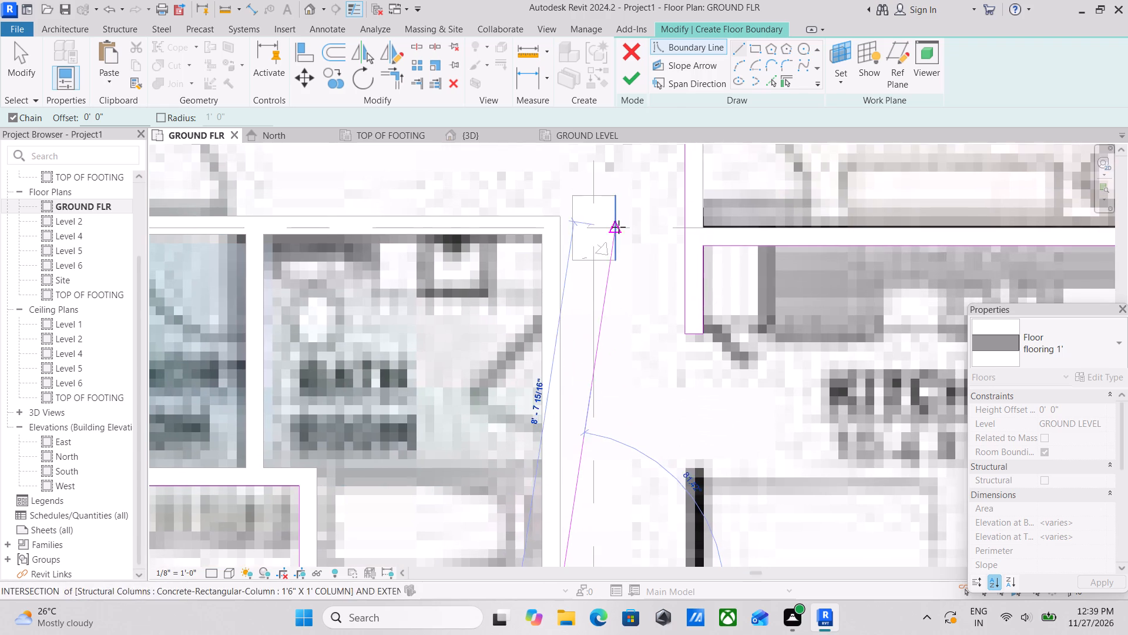
{"action": "middle_click_drag", "start_coordinate": [579, 269], "coordinate": [575, 330]}
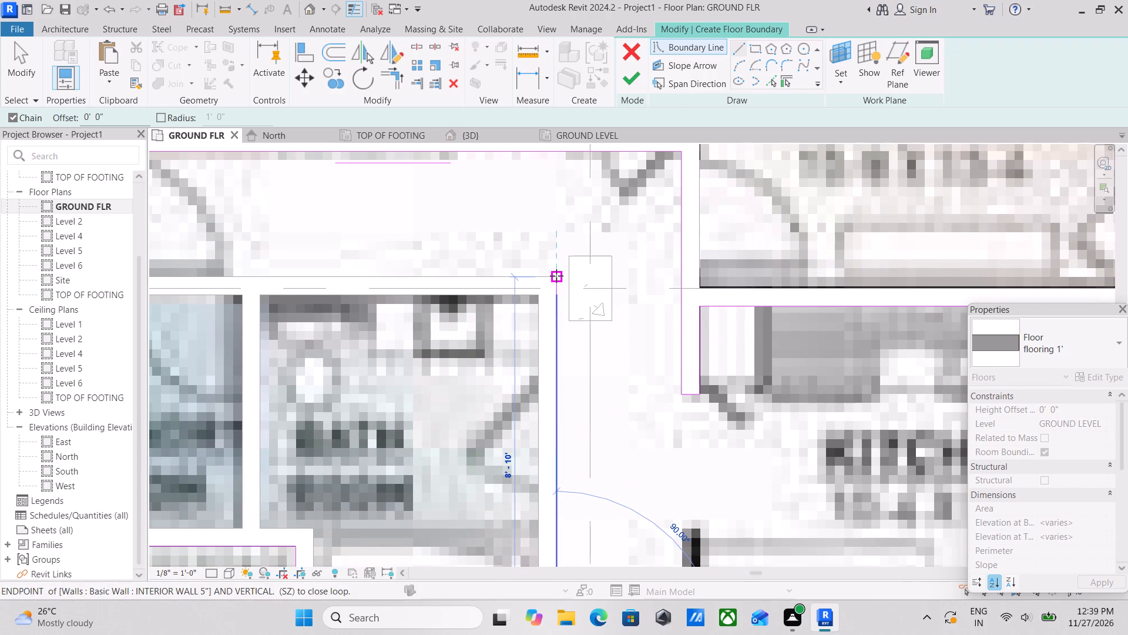
{"action": "left_click", "coordinate": [556, 276]}
{"action": "middle_click_drag", "start_coordinate": [358, 266], "coordinate": [666, 274]}
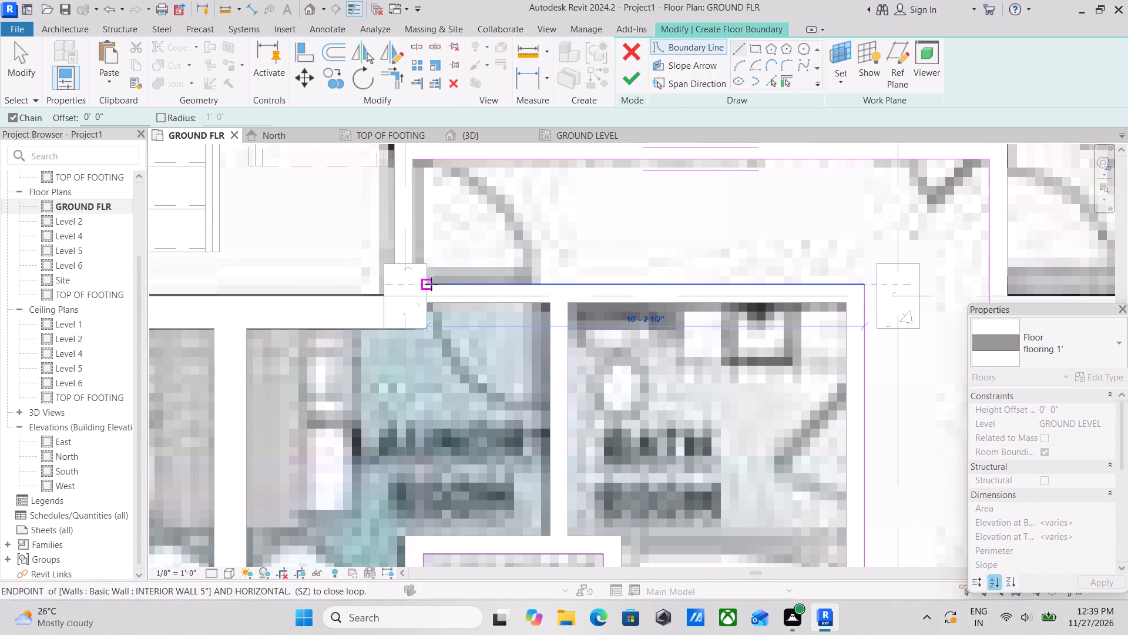
{"action": "left_click", "coordinate": [431, 284]}
Wrap the boundary around the column at grids B and 4 and up the hallway's west wall to close the loop.
{"action": "scroll", "coordinate": [431, 284], "scroll_direction": "up", "scroll_amount": 5}
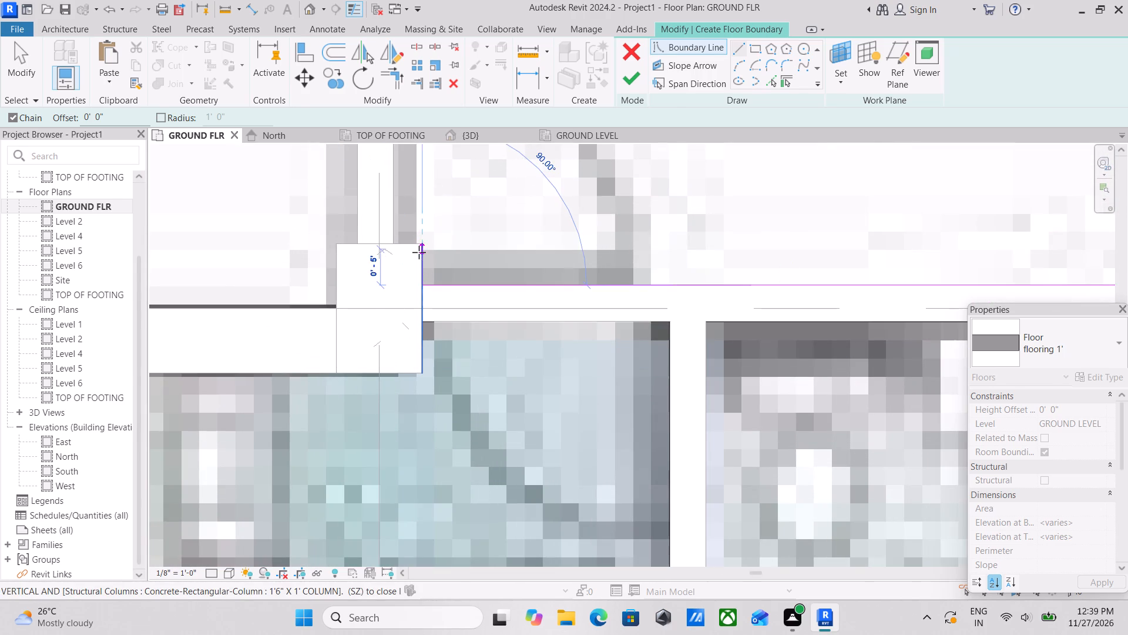
{"action": "left_click", "coordinate": [420, 248]}
{"action": "left_click", "coordinate": [396, 245]}
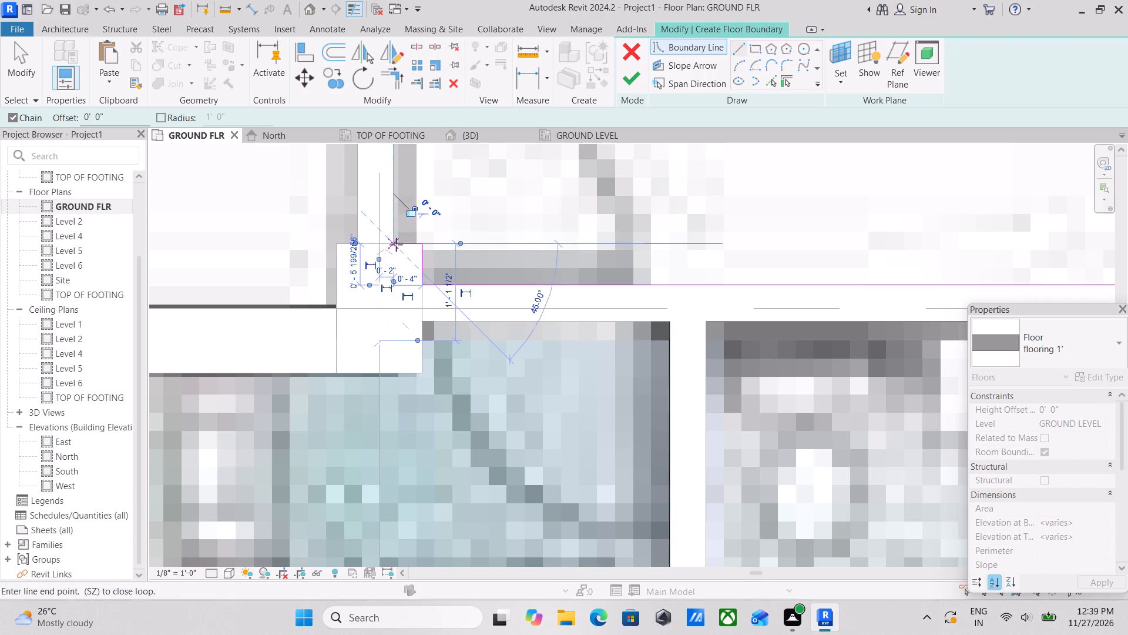
{"action": "middle_click_drag", "start_coordinate": [394, 156], "coordinate": [432, 352]}
{"action": "scroll", "coordinate": [431, 261], "scroll_direction": "up", "scroll_amount": 3}
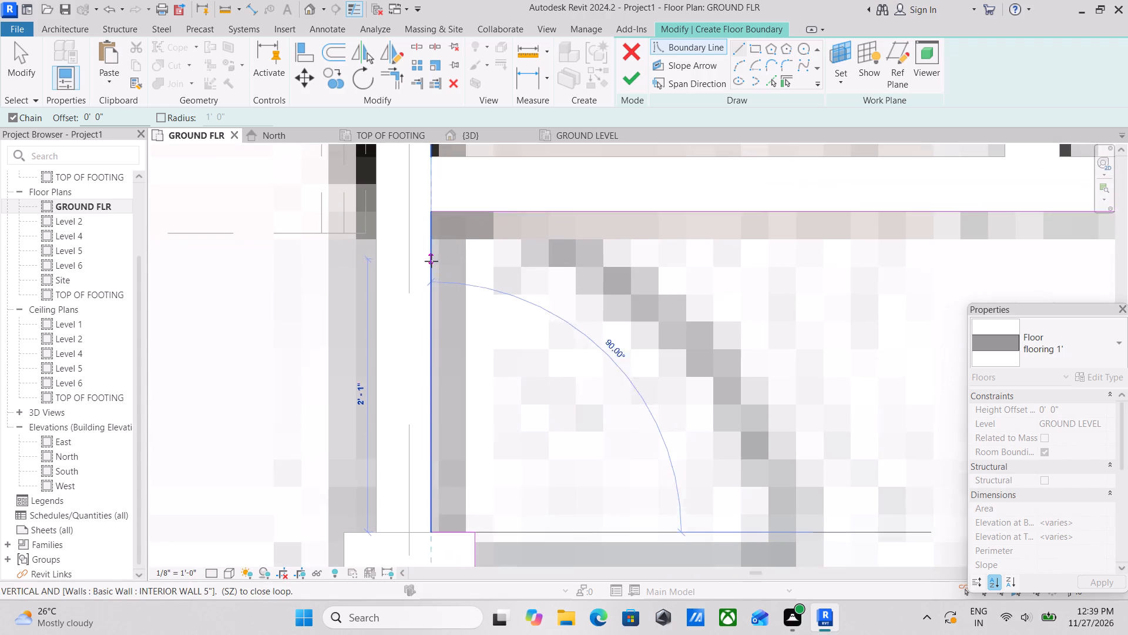
{"action": "scroll", "coordinate": [439, 202], "scroll_direction": "up", "scroll_amount": 4}
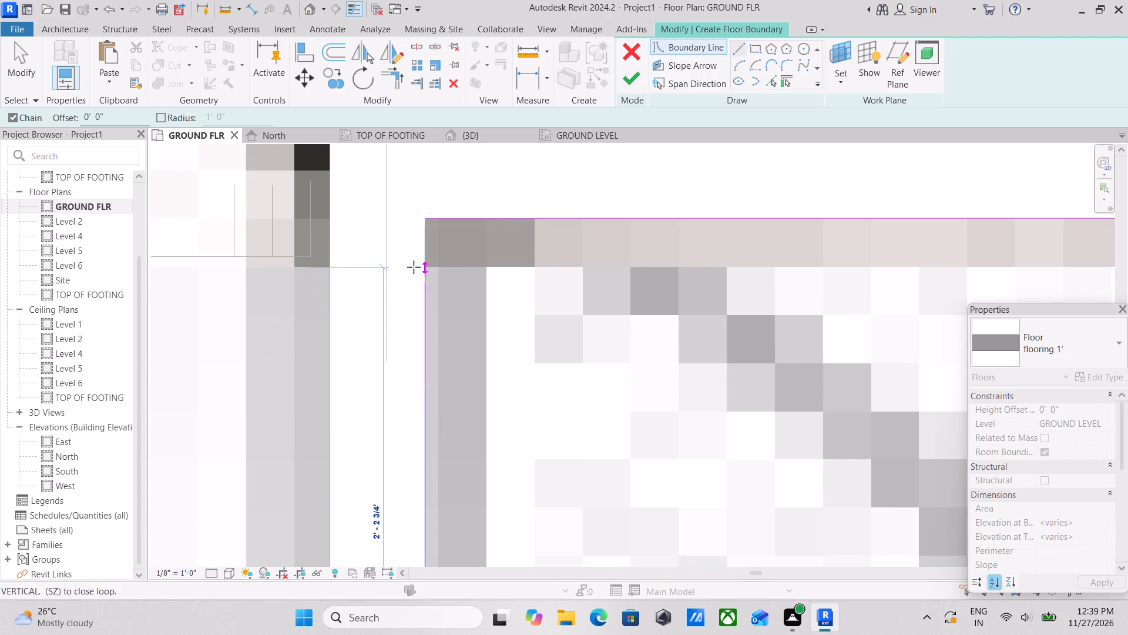
{"action": "left_click", "coordinate": [432, 218]}
{"action": "scroll", "coordinate": [431, 218], "scroll_direction": "up", "scroll_amount": 3}
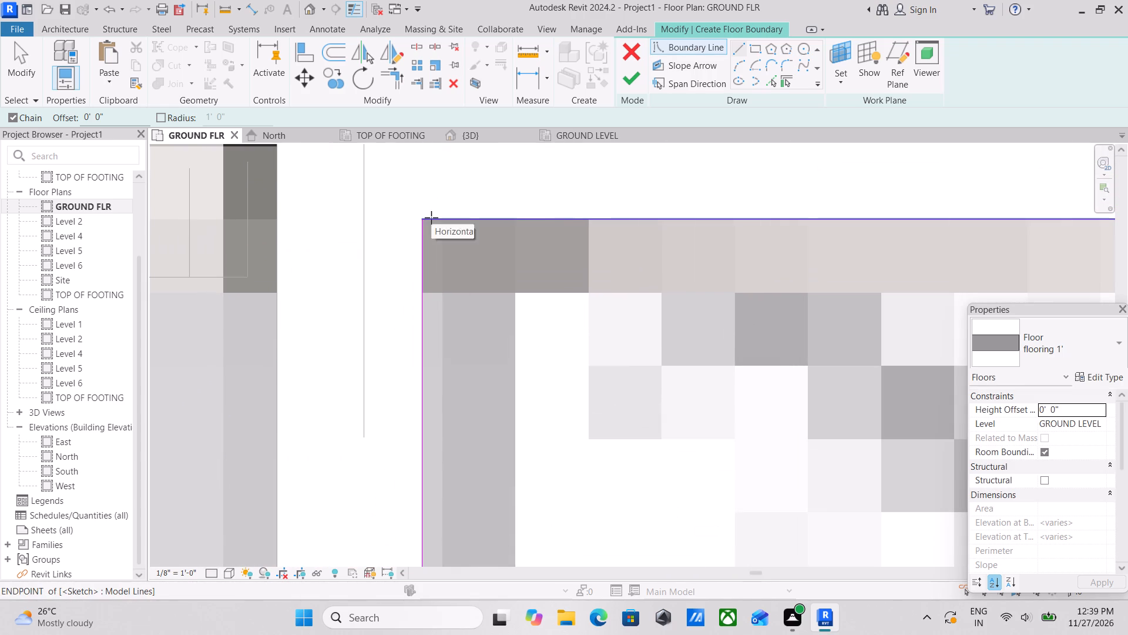
{"action": "key", "text": "Escape"}
{"action": "scroll", "coordinate": [533, 228], "scroll_direction": "down", "scroll_amount": 4}
{"action": "key", "text": "Escape"}
Finish the east apartment's flooring 1' floor sketch and deselect the resulting floor.
{"action": "scroll", "coordinate": [563, 248], "scroll_direction": "down", "scroll_amount": 8}
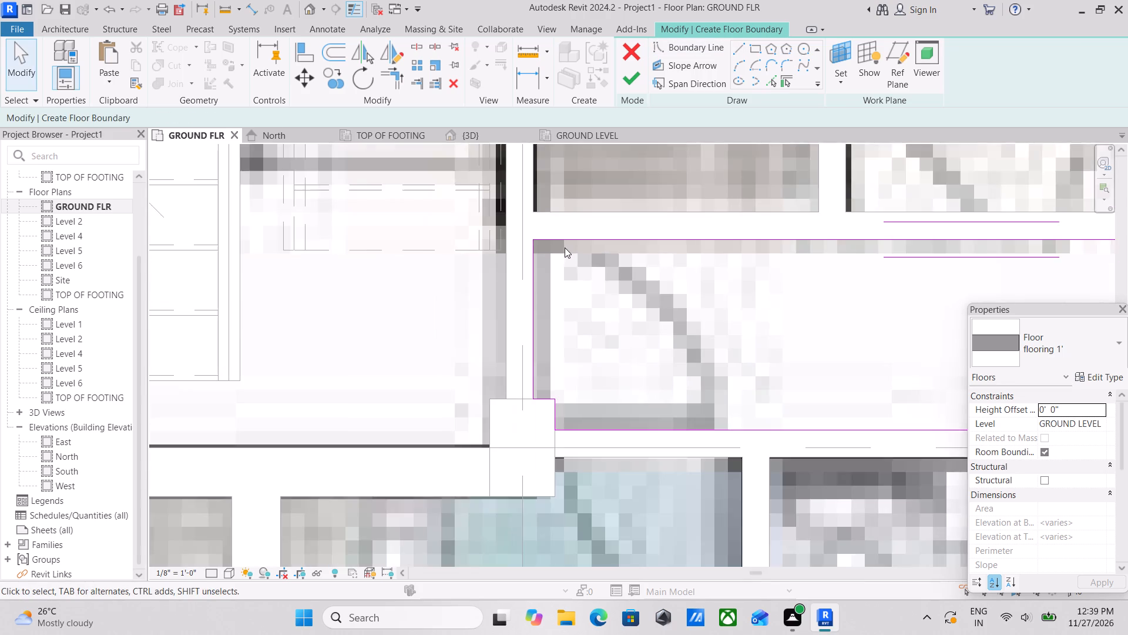
{"action": "scroll", "coordinate": [565, 248], "scroll_direction": "down", "scroll_amount": 12}
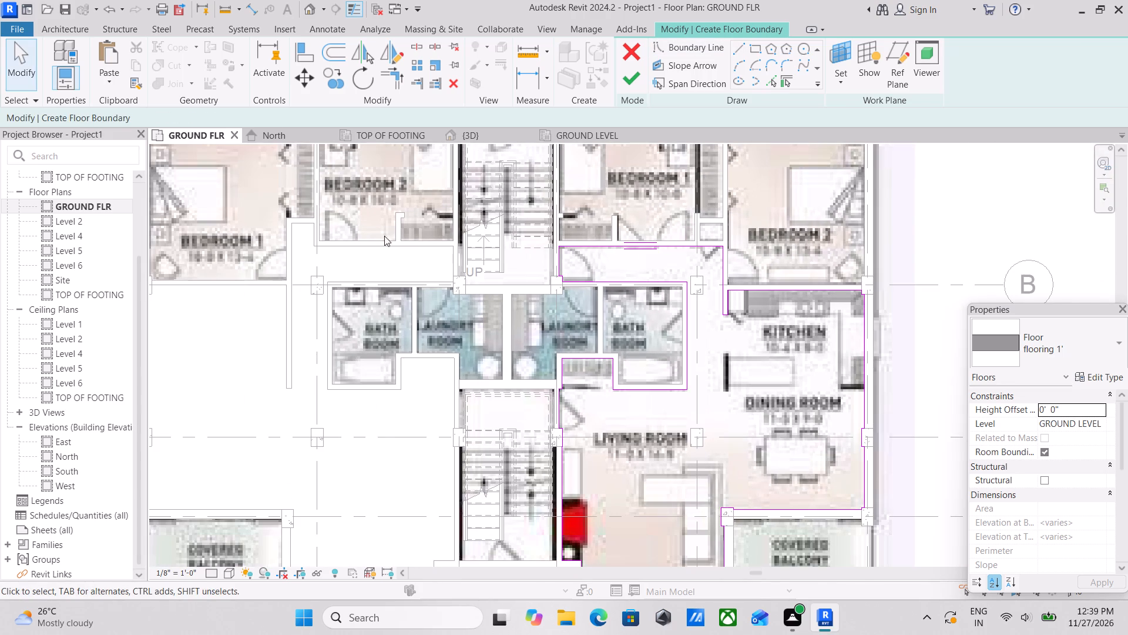
{"action": "left_click", "coordinate": [626, 72]}
{"action": "scroll", "coordinate": [608, 168], "scroll_direction": "down", "scroll_amount": 2}
{"action": "middle_click_drag", "start_coordinate": [607, 173], "coordinate": [636, 257]}
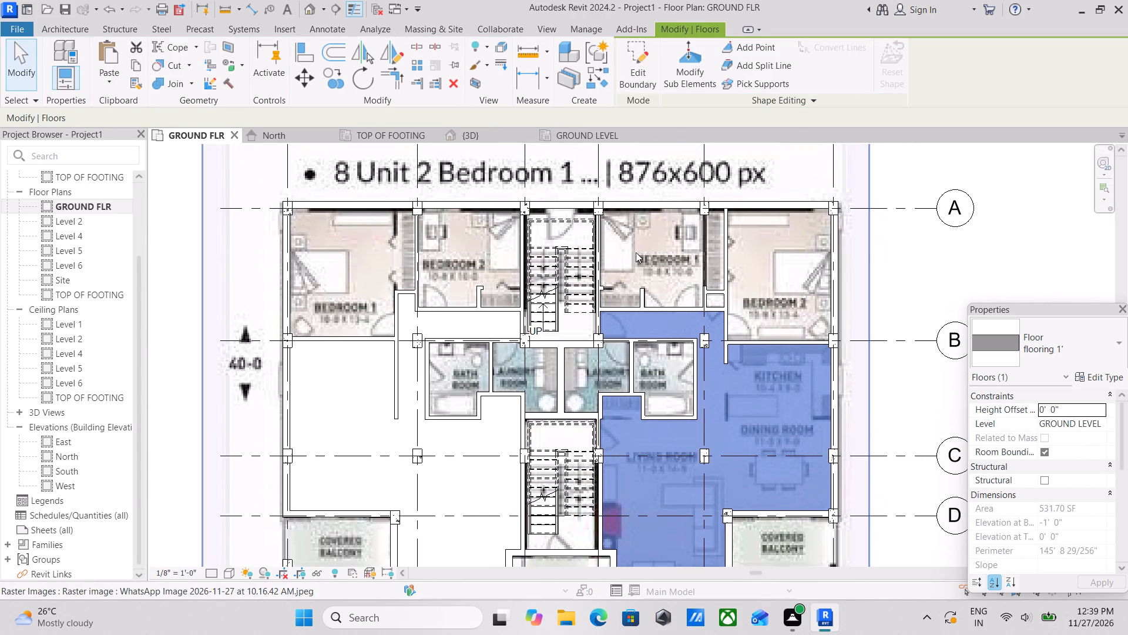
{"action": "key", "text": "Escape"}
Start a new flooring 1' floor and trace its boundary around the inner faces of the column at the west Bedroom 1's northwest corner.
{"action": "scroll", "coordinate": [756, 403], "scroll_direction": "up", "scroll_amount": 2}
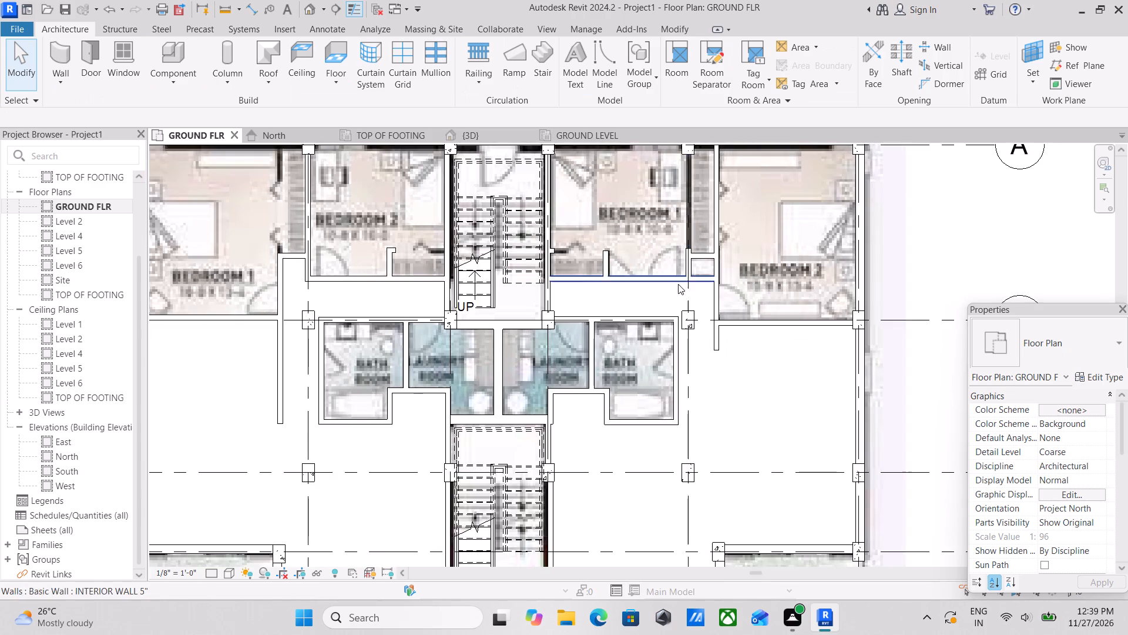
{"action": "scroll", "coordinate": [651, 257], "scroll_direction": "up", "scroll_amount": 2}
{"action": "middle_click_drag", "start_coordinate": [516, 237], "coordinate": [529, 323]}
{"action": "middle_click_drag", "start_coordinate": [596, 282], "coordinate": [605, 320]}
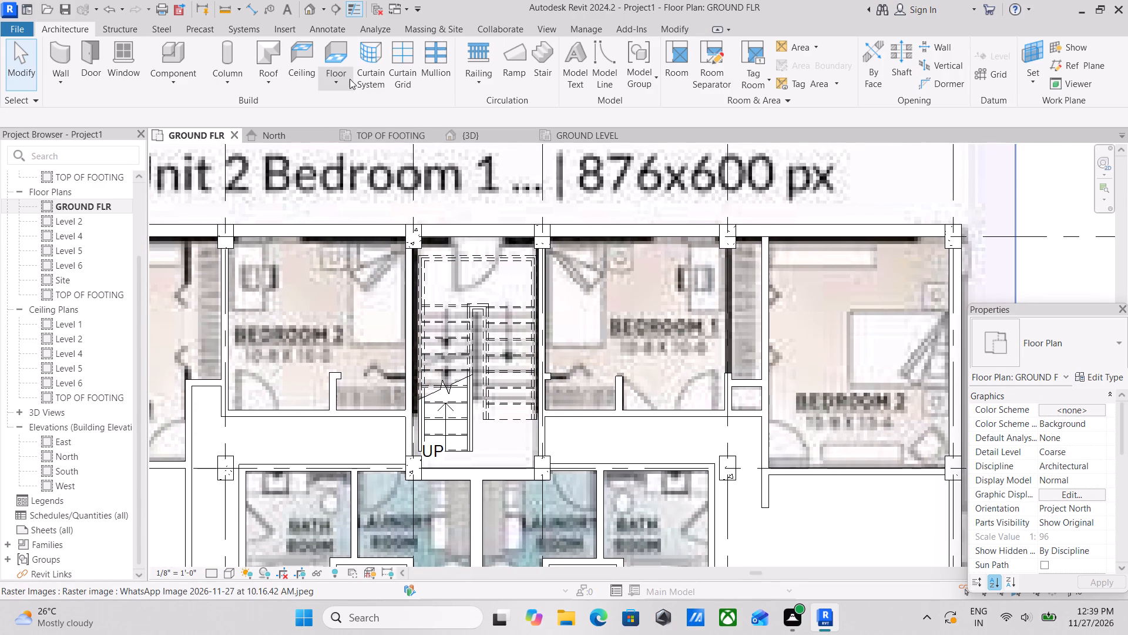
{"action": "left_click", "coordinate": [332, 85]}
{"action": "left_click", "coordinate": [368, 112]}
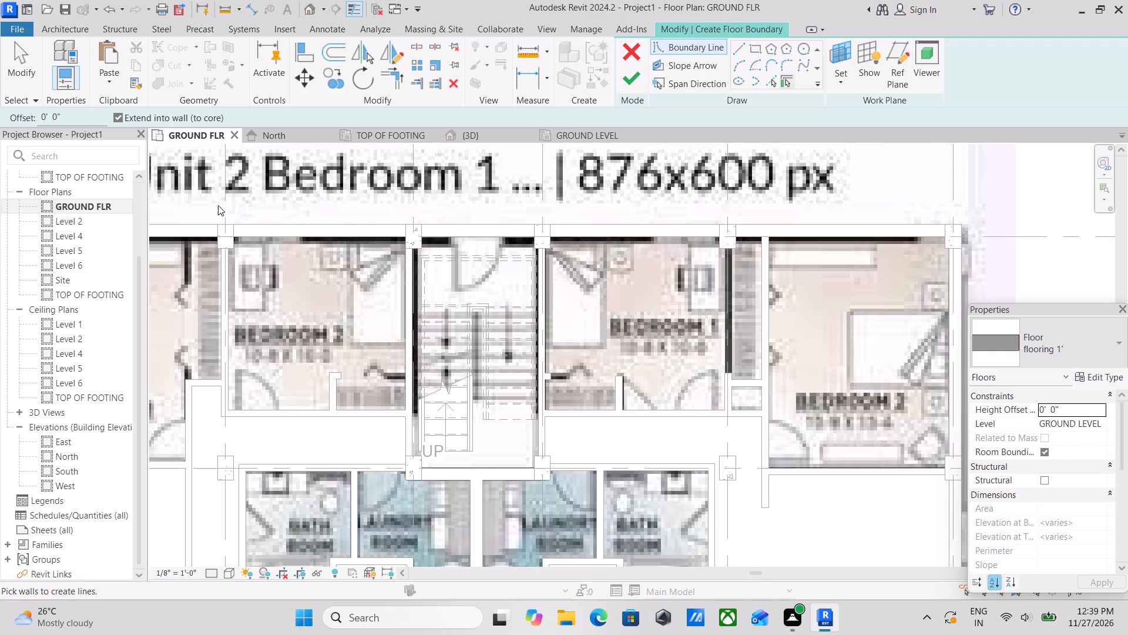
{"action": "left_click", "coordinate": [744, 49]}
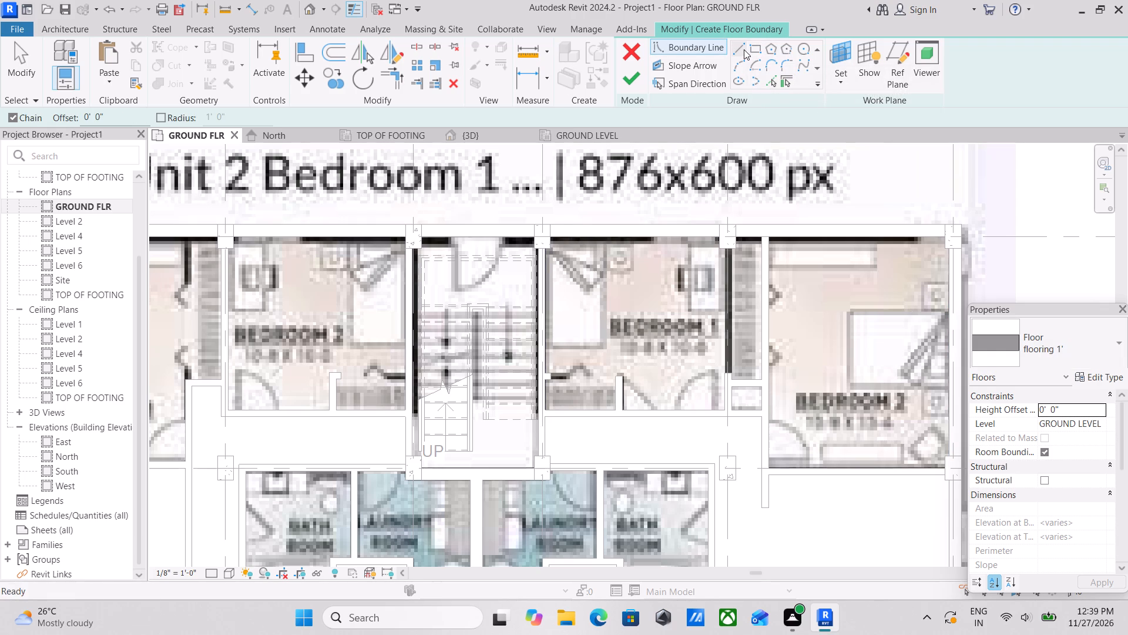
{"action": "scroll", "coordinate": [573, 242], "scroll_direction": "down", "scroll_amount": 4}
{"action": "middle_click_drag", "start_coordinate": [566, 246], "coordinate": [662, 147]}
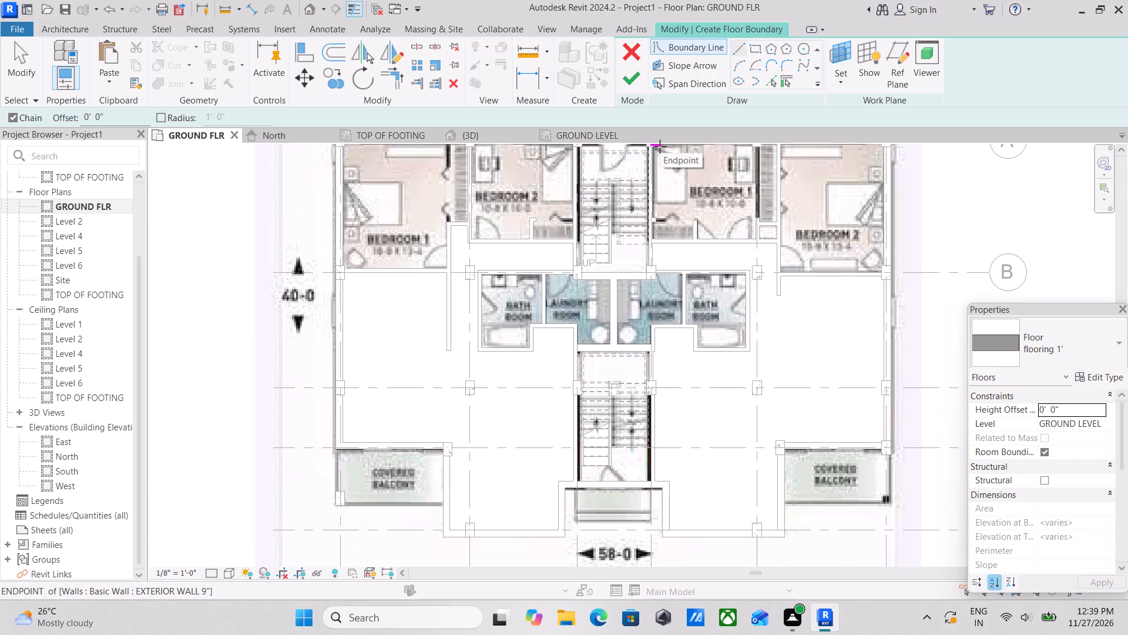
{"action": "scroll", "coordinate": [270, 326], "scroll_direction": "up", "scroll_amount": 2}
{"action": "scroll", "coordinate": [418, 295], "scroll_direction": "down", "scroll_amount": 1}
{"action": "middle_click_drag", "start_coordinate": [420, 294], "coordinate": [455, 335]}
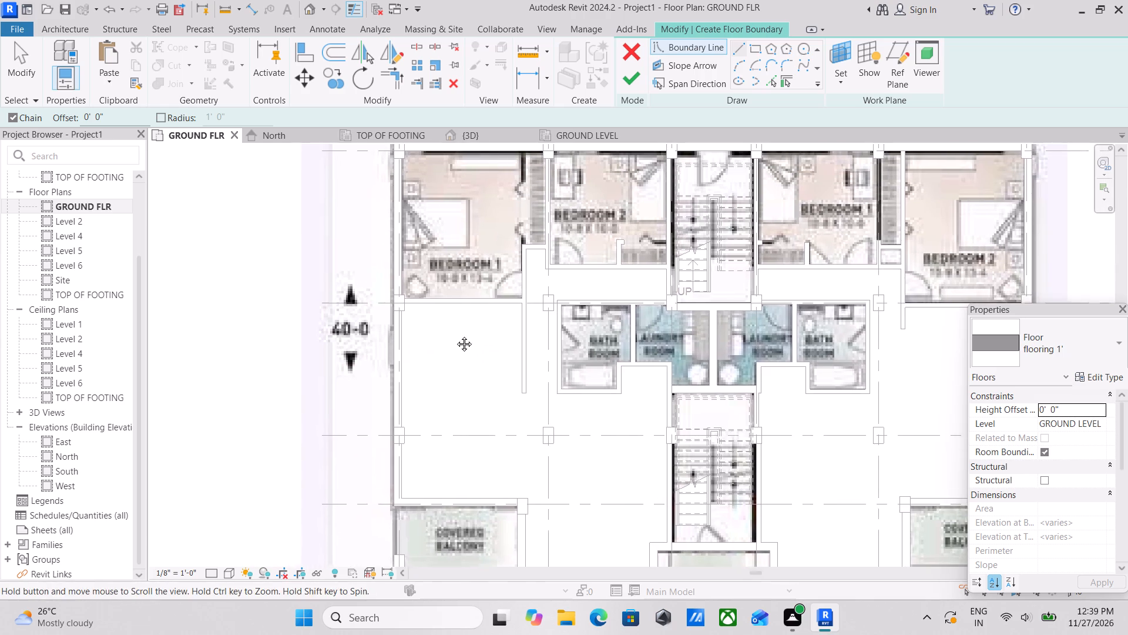
{"action": "middle_click_drag", "start_coordinate": [455, 335], "coordinate": [451, 336]}
{"action": "middle_click_drag", "start_coordinate": [493, 304], "coordinate": [478, 397]}
{"action": "scroll", "coordinate": [389, 213], "scroll_direction": "up", "scroll_amount": 8}
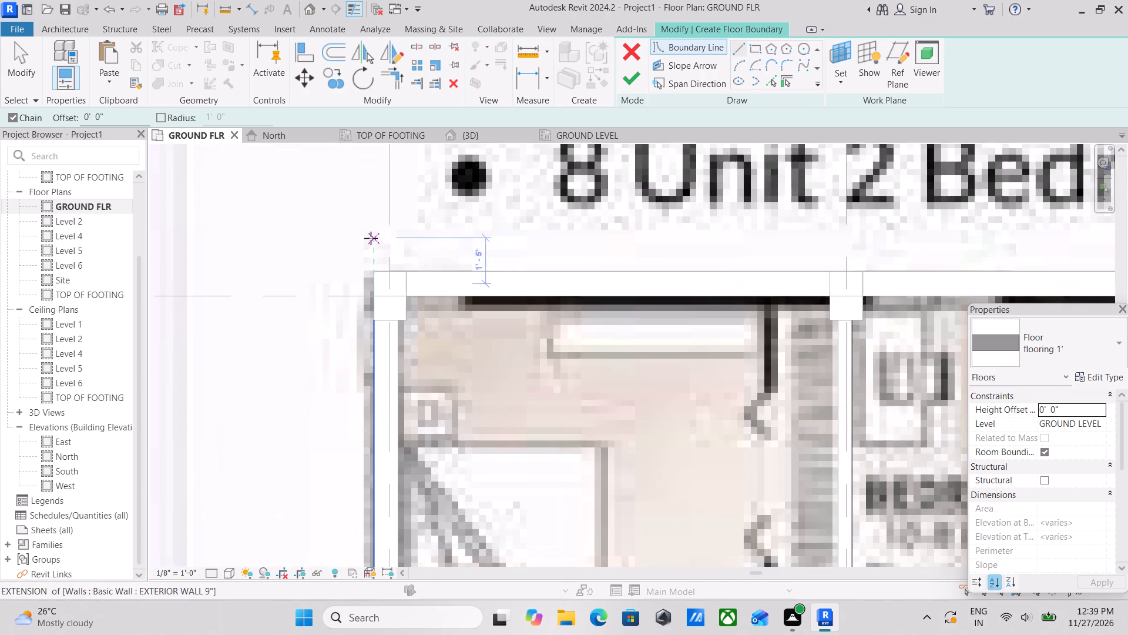
{"action": "scroll", "coordinate": [414, 318], "scroll_direction": "up", "scroll_amount": 4}
{"action": "scroll", "coordinate": [414, 296], "scroll_direction": "down", "scroll_amount": 3}
{"action": "middle_click_drag", "start_coordinate": [414, 296], "coordinate": [360, 243]}
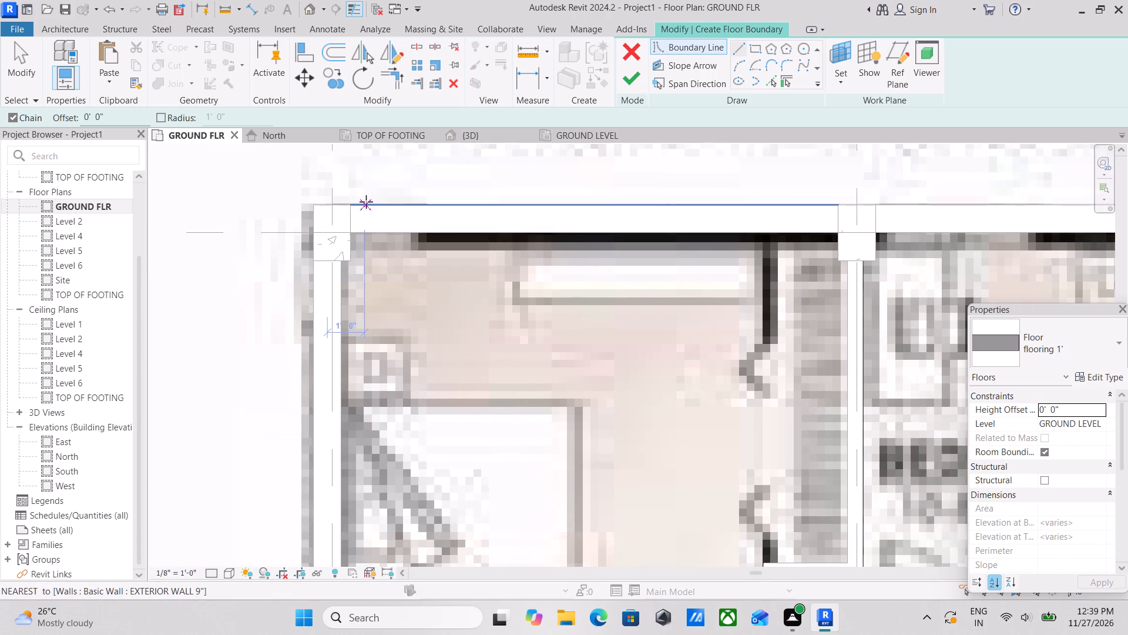
{"action": "scroll", "coordinate": [366, 202], "scroll_direction": "down", "scroll_amount": 8}
{"action": "middle_click_drag", "start_coordinate": [398, 259], "coordinate": [446, 252]}
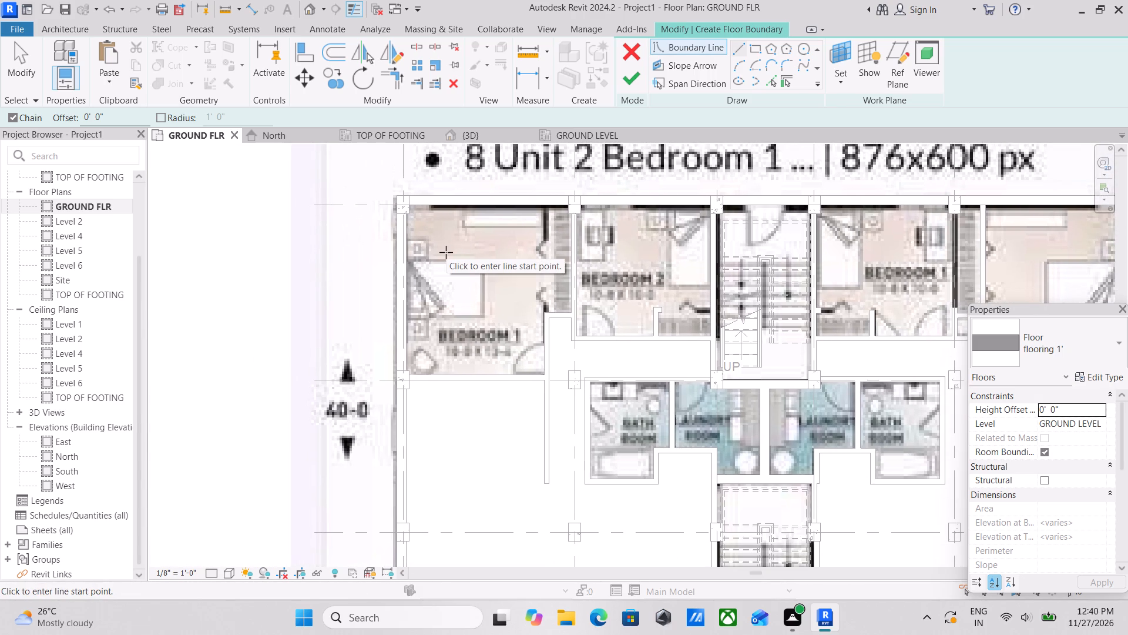
{"action": "scroll", "coordinate": [446, 252], "scroll_direction": "down", "scroll_amount": 2}
{"action": "middle_click_drag", "start_coordinate": [446, 252], "coordinate": [451, 231]}
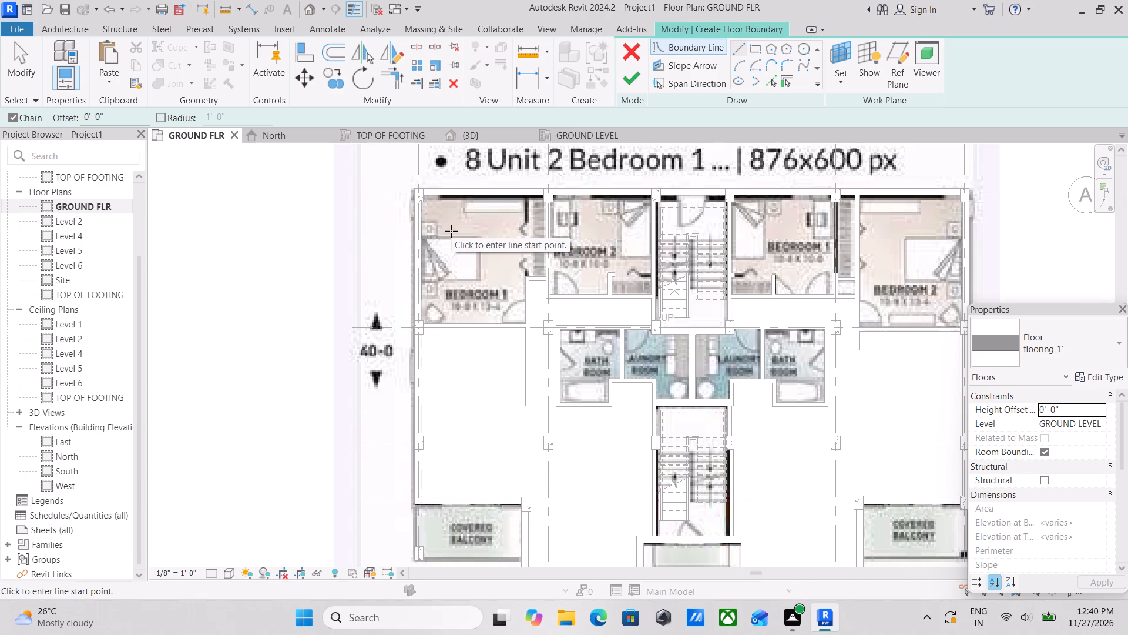
{"action": "scroll", "coordinate": [451, 231], "scroll_direction": "up", "scroll_amount": 3}
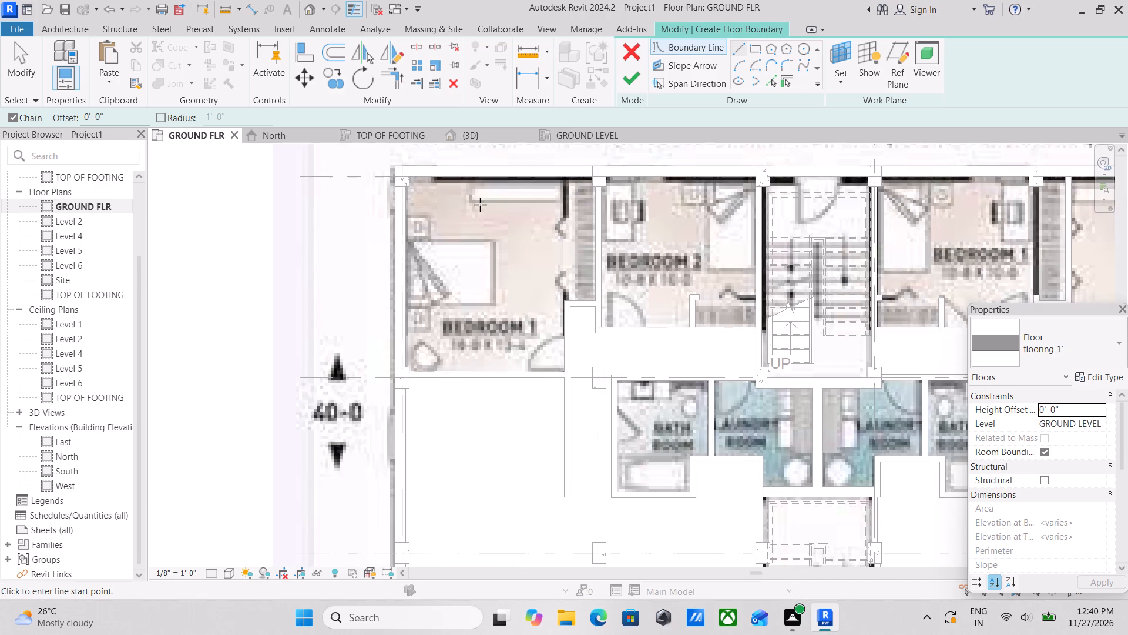
{"action": "scroll", "coordinate": [480, 205], "scroll_direction": "up", "scroll_amount": 3}
{"action": "scroll", "coordinate": [402, 191], "scroll_direction": "up", "scroll_amount": 3}
{"action": "middle_click_drag", "start_coordinate": [399, 191], "coordinate": [449, 238]}
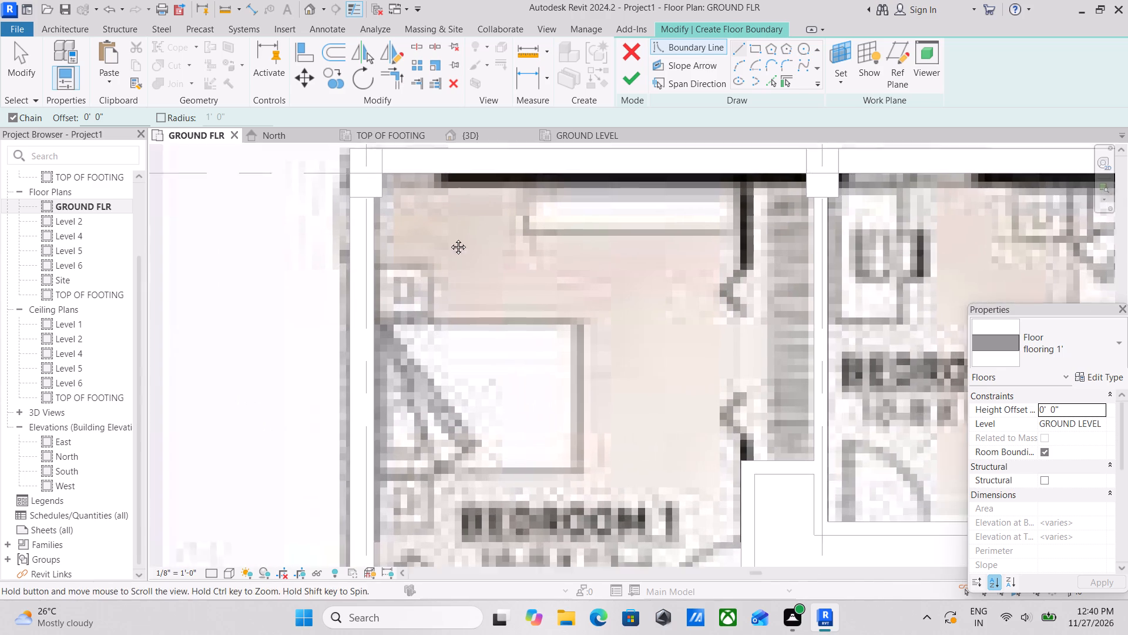
{"action": "middle_click_drag", "start_coordinate": [449, 238], "coordinate": [460, 243]}
{"action": "left_click", "coordinate": [415, 200]}
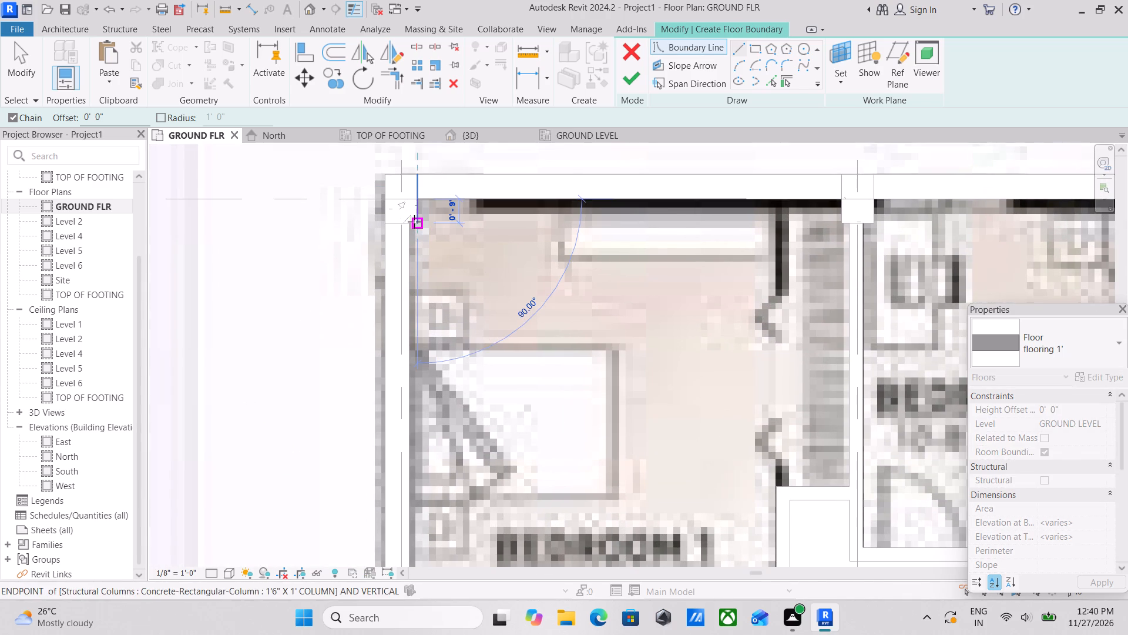
{"action": "left_click", "coordinate": [414, 222]}
{"action": "left_click", "coordinate": [409, 223]}
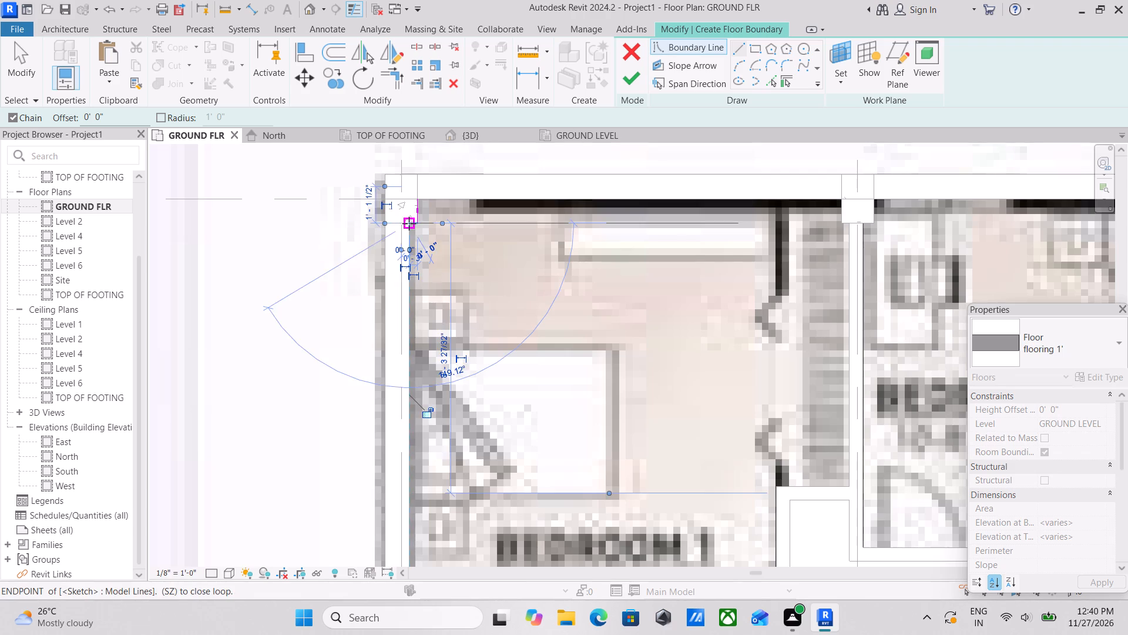
Run the boundary down Bedroom 1's west wall and around the southwest column's inner corner to the south wall.
{"action": "middle_click_drag", "start_coordinate": [421, 268], "coordinate": [429, 136]}
{"action": "scroll", "coordinate": [414, 312], "scroll_direction": "down", "scroll_amount": 1}
{"action": "middle_click_drag", "start_coordinate": [414, 312], "coordinate": [415, 223]}
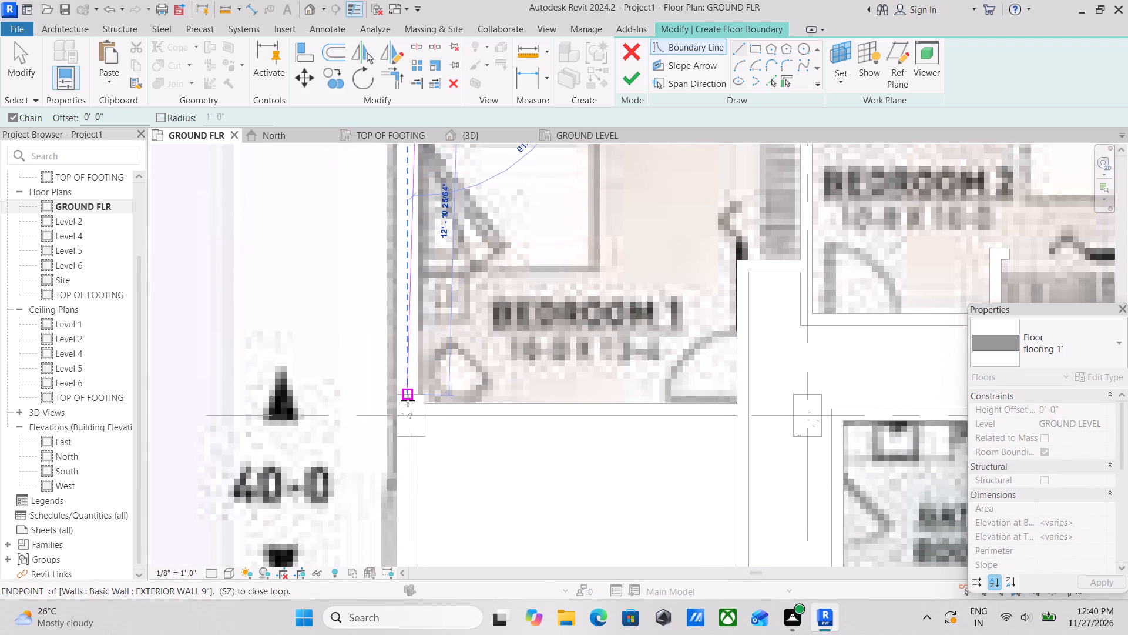
{"action": "scroll", "coordinate": [417, 400], "scroll_direction": "up", "scroll_amount": 3}
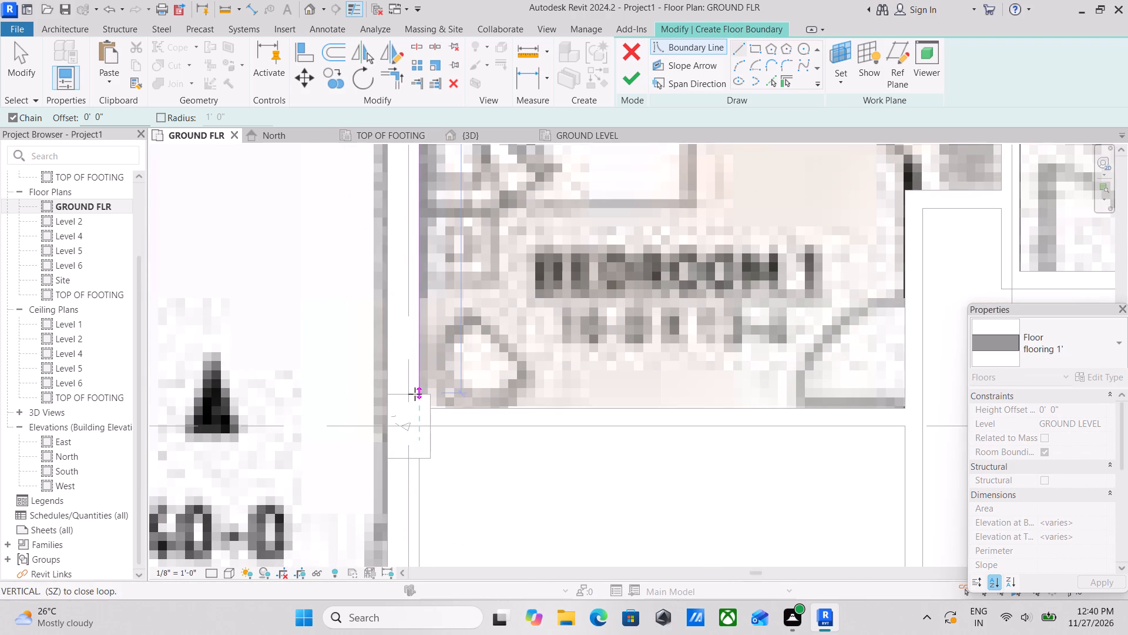
{"action": "left_click", "coordinate": [420, 393]}
{"action": "scroll", "coordinate": [426, 394], "scroll_direction": "up", "scroll_amount": 3}
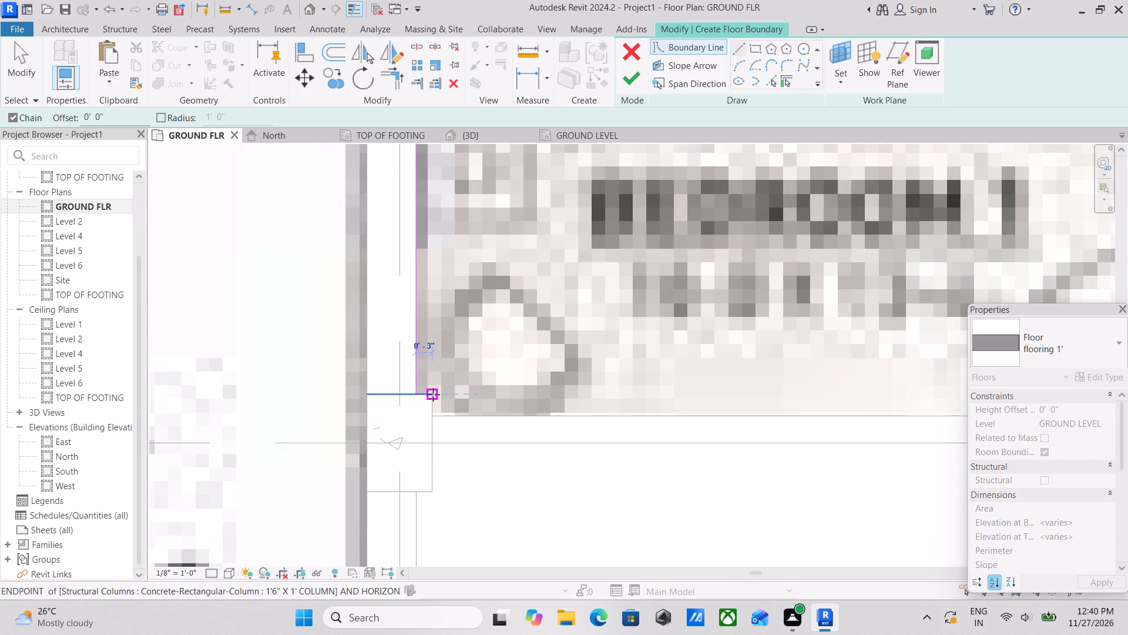
{"action": "left_click", "coordinate": [432, 394]}
{"action": "left_click", "coordinate": [434, 420]}
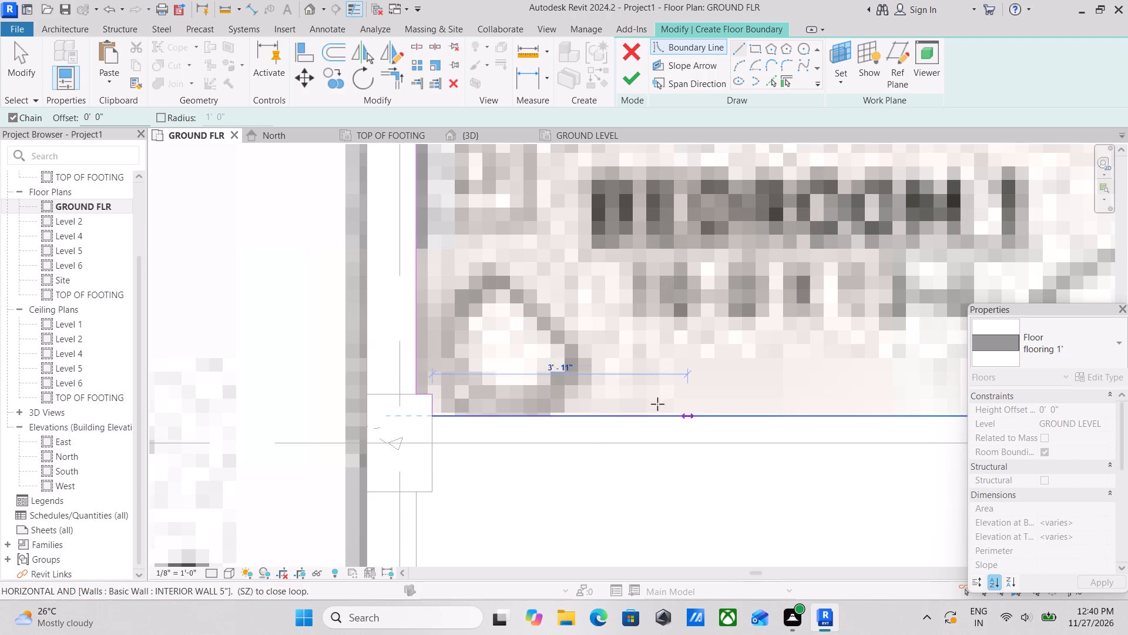
Draw the boundary about 11'-1" along Bedroom 1's south wall, about 5'-1" up its east wall, and east along the closet's south wall.
{"action": "middle_click_drag", "start_coordinate": [650, 402], "coordinate": [387, 340]}
{"action": "middle_click_drag", "start_coordinate": [767, 322], "coordinate": [493, 336]}
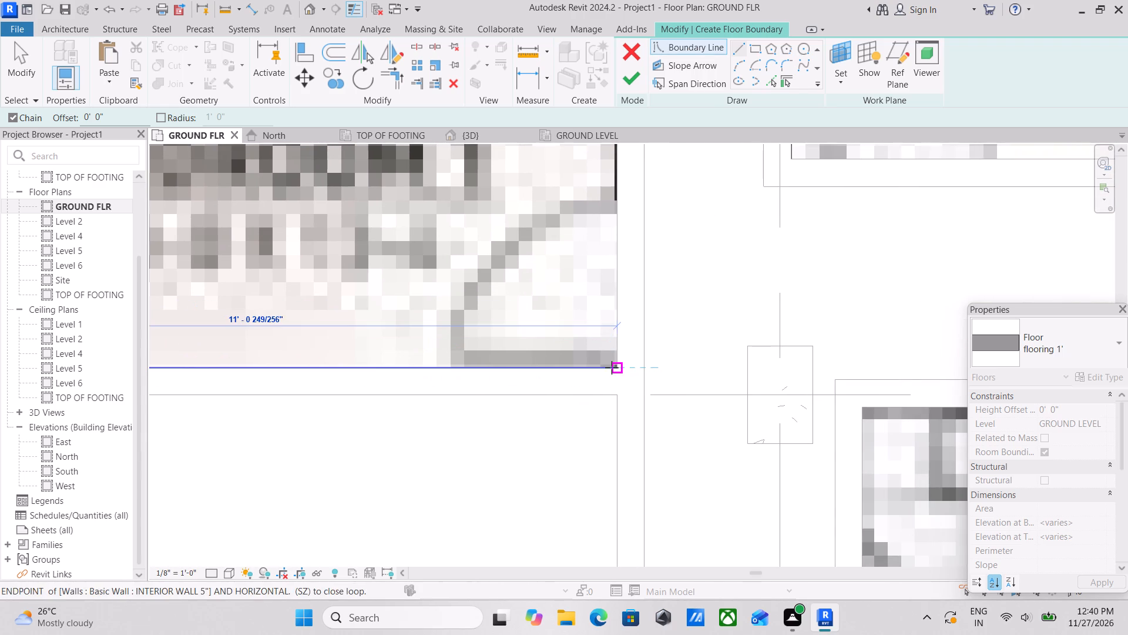
{"action": "left_click", "coordinate": [612, 367]}
{"action": "middle_click_drag", "start_coordinate": [609, 270], "coordinate": [646, 429]}
{"action": "scroll", "coordinate": [676, 285], "scroll_direction": "down", "scroll_amount": 1}
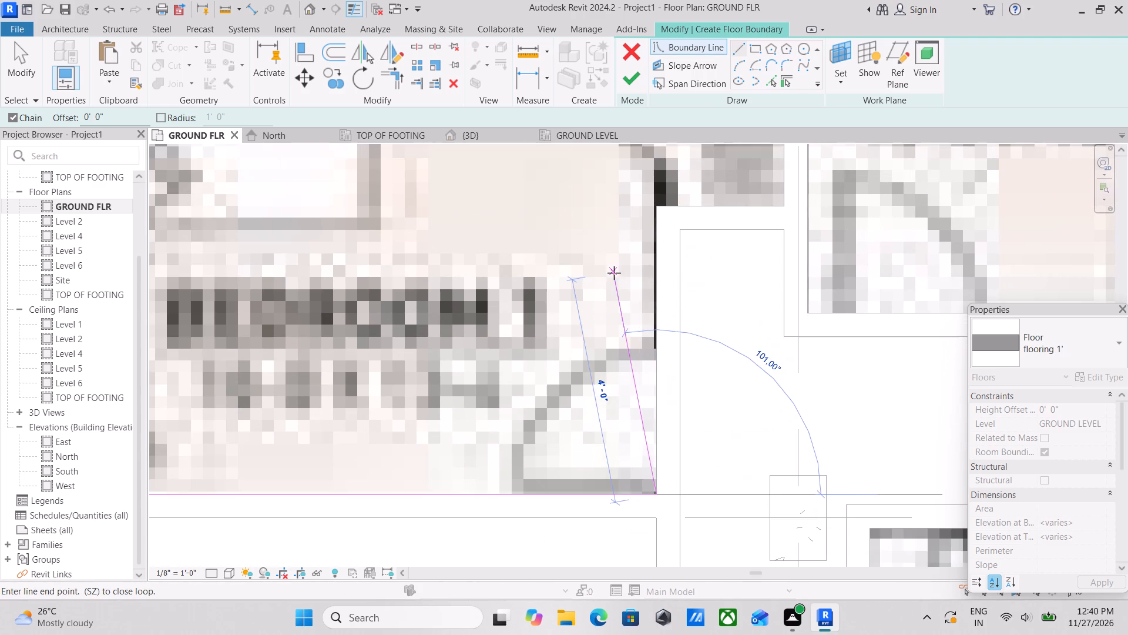
{"action": "middle_click_drag", "start_coordinate": [643, 283], "coordinate": [670, 386]}
{"action": "left_click", "coordinate": [684, 308]}
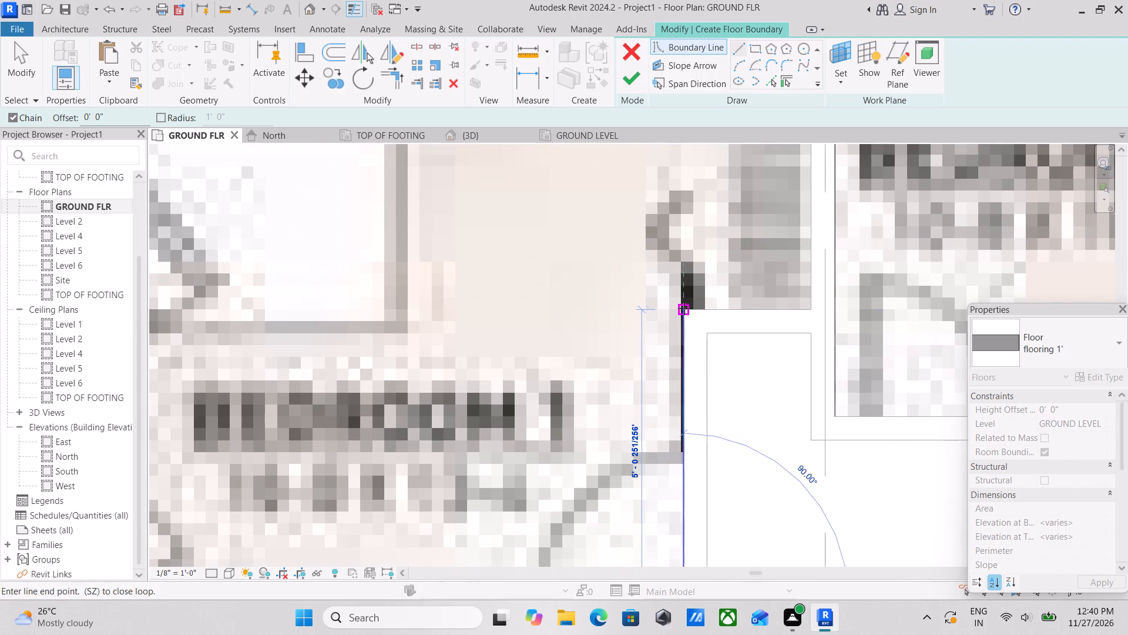
{"action": "middle_click_drag", "start_coordinate": [706, 300], "coordinate": [543, 325]}
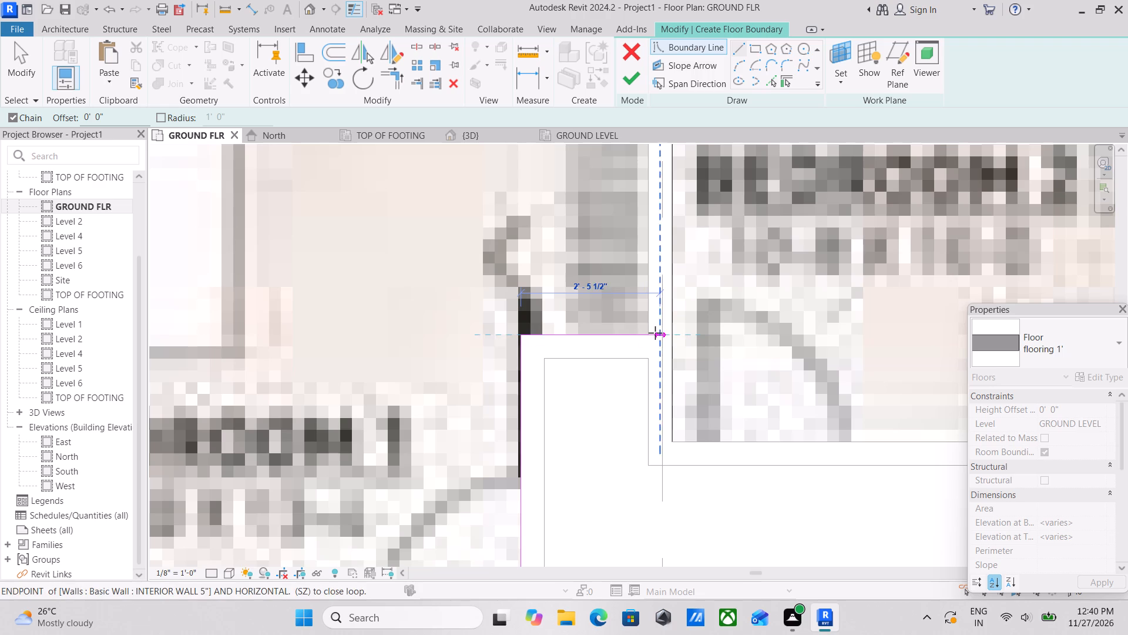
{"action": "left_click", "coordinate": [643, 333]}
Draw the boundary about 8'-1" up the closet's east wall, around the column, and west along the north wall to close Bedroom 1's loop.
{"action": "middle_click_drag", "start_coordinate": [588, 206], "coordinate": [542, 370]}
{"action": "scroll", "coordinate": [595, 269], "scroll_direction": "down", "scroll_amount": 2}
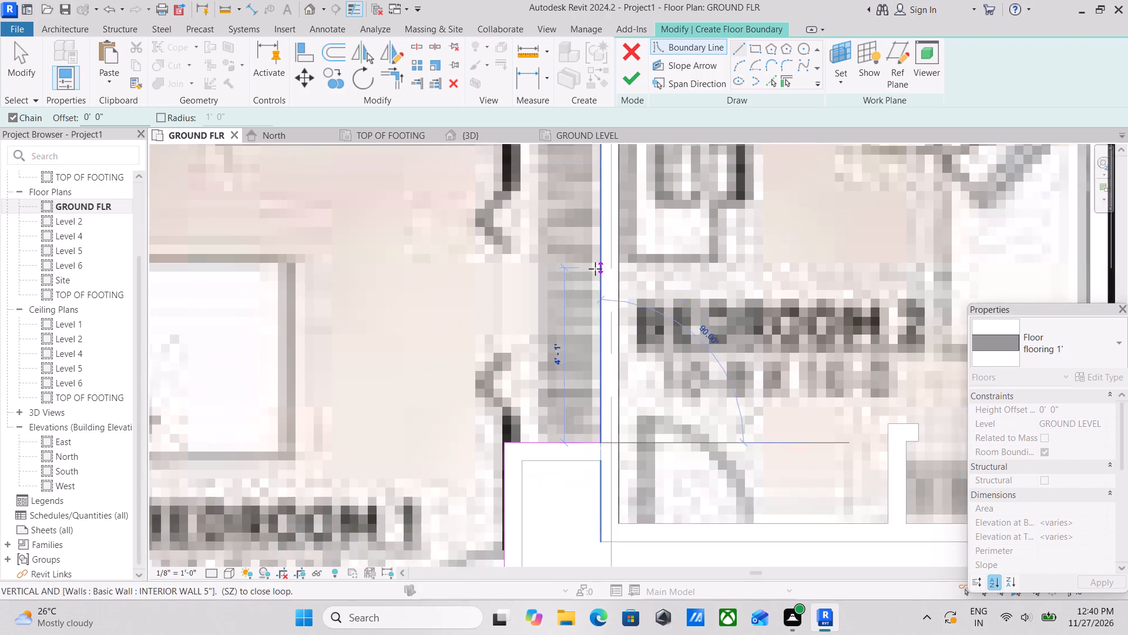
{"action": "middle_click_drag", "start_coordinate": [596, 275], "coordinate": [619, 369]}
{"action": "scroll", "coordinate": [617, 256], "scroll_direction": "down", "scroll_amount": 1}
{"action": "middle_click_drag", "start_coordinate": [617, 256], "coordinate": [642, 355]}
{"action": "scroll", "coordinate": [639, 283], "scroll_direction": "up", "scroll_amount": 3}
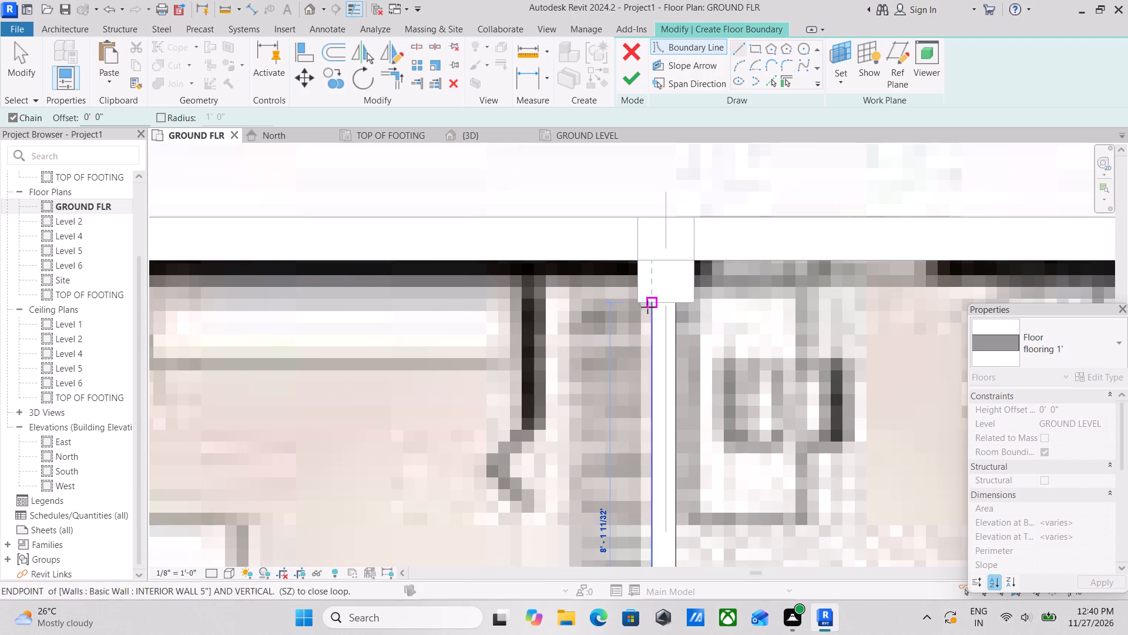
{"action": "left_click", "coordinate": [648, 307]}
{"action": "left_click", "coordinate": [639, 306]}
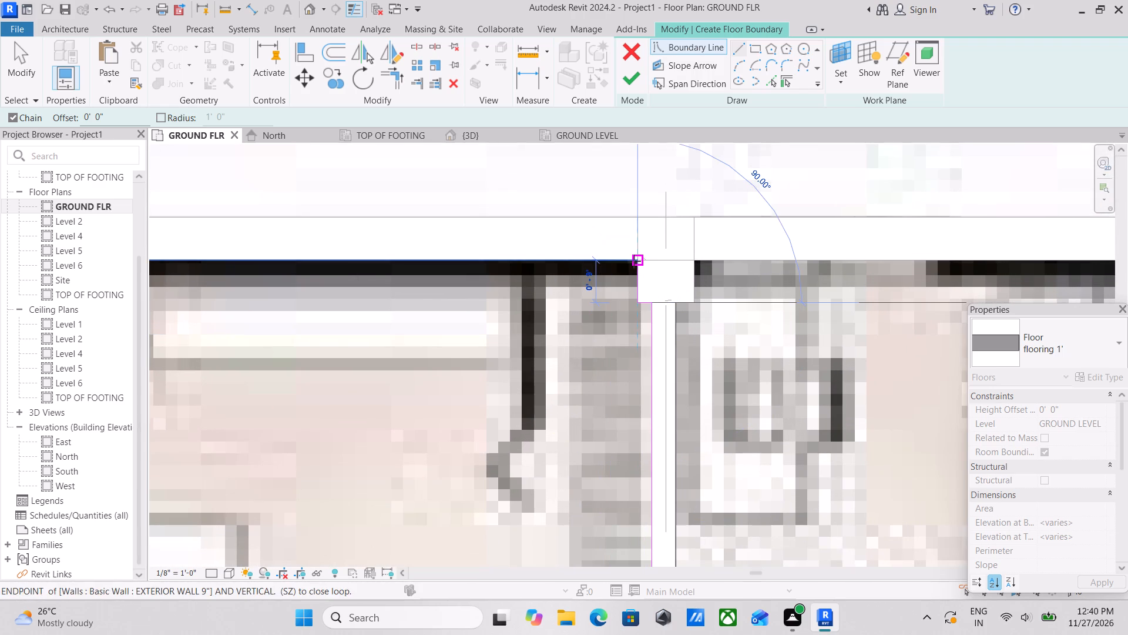
{"action": "left_click", "coordinate": [634, 261]}
{"action": "middle_click_drag", "start_coordinate": [358, 250], "coordinate": [625, 248]}
{"action": "middle_click_drag", "start_coordinate": [196, 266], "coordinate": [487, 280]}
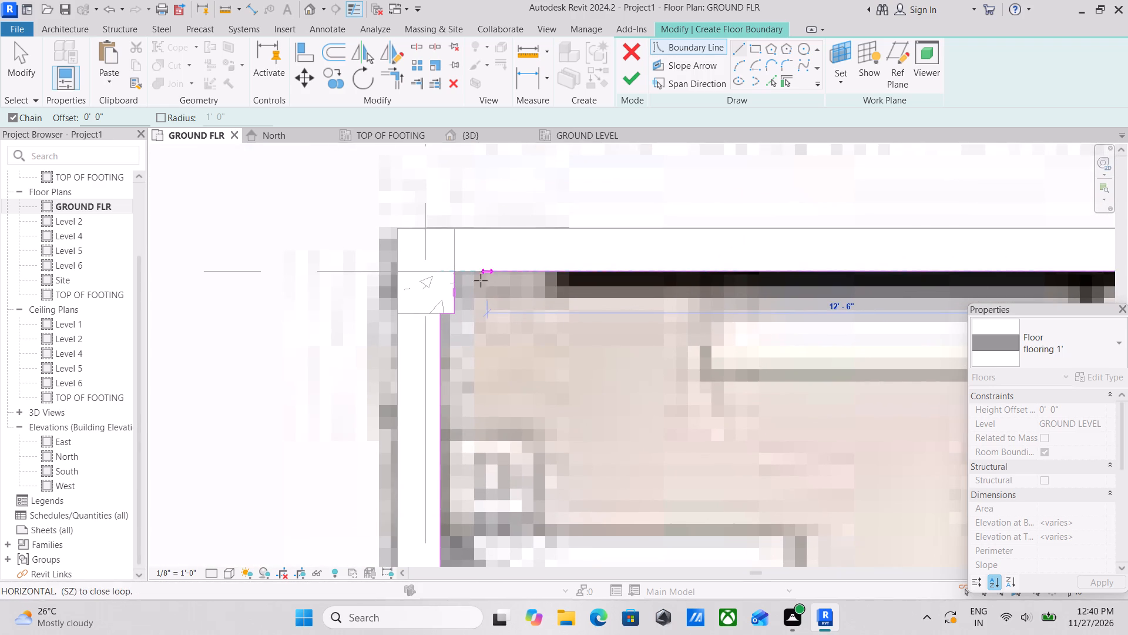
{"action": "scroll", "coordinate": [460, 266], "scroll_direction": "up", "scroll_amount": 2}
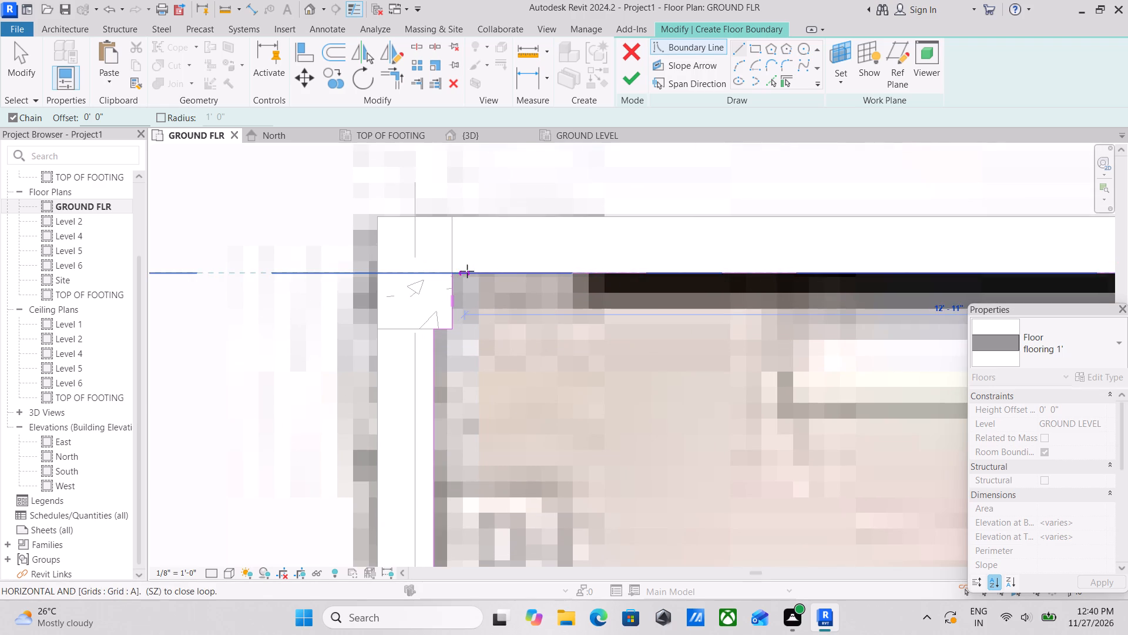
{"action": "left_click", "coordinate": [453, 279]}
Start a second boundary loop at Bedroom 2's southwest corner and draw it 6'-3 1/2" east to the closet partition.
{"action": "scroll", "coordinate": [453, 279], "scroll_direction": "down", "scroll_amount": 3}
{"action": "scroll", "coordinate": [549, 360], "scroll_direction": "down", "scroll_amount": 4}
{"action": "middle_click_drag", "start_coordinate": [536, 352], "coordinate": [345, 241]}
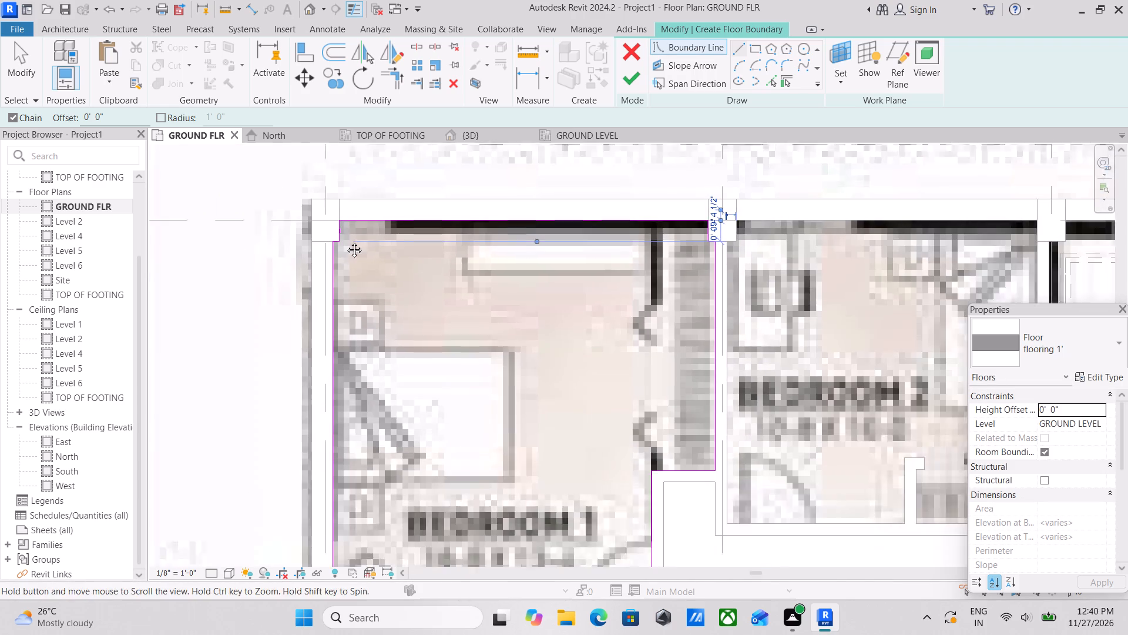
{"action": "middle_click_drag", "start_coordinate": [345, 241], "coordinate": [312, 226]}
{"action": "scroll", "coordinate": [310, 225], "scroll_direction": "down", "scroll_amount": 2}
{"action": "middle_click_drag", "start_coordinate": [406, 322], "coordinate": [320, 320]}
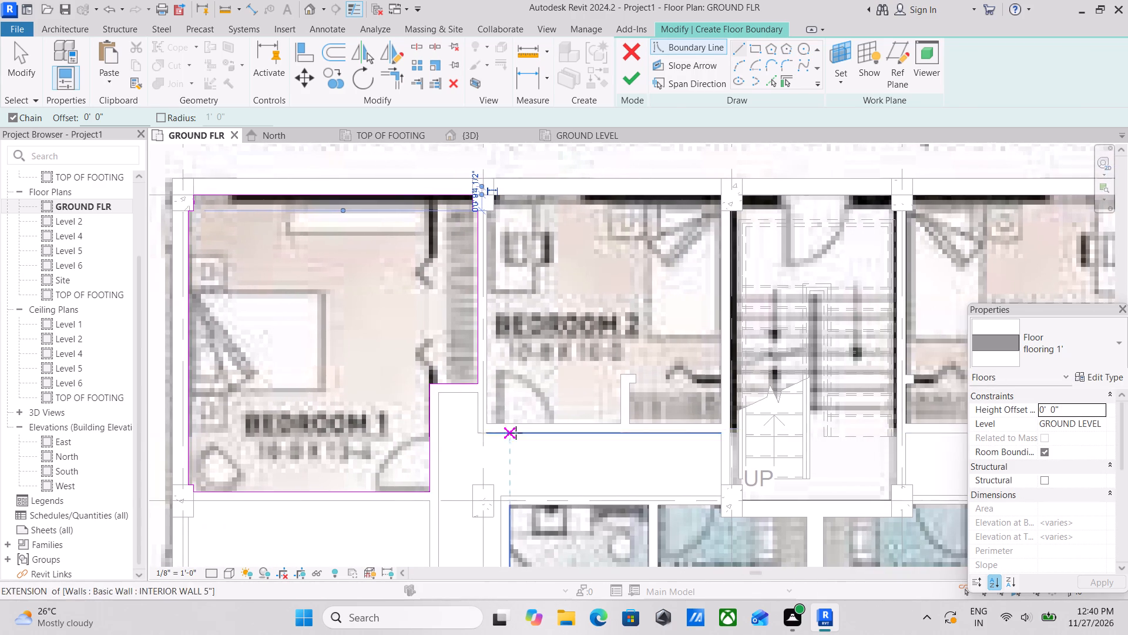
{"action": "scroll", "coordinate": [525, 423], "scroll_direction": "up", "scroll_amount": 7}
{"action": "left_click", "coordinate": [448, 426]}
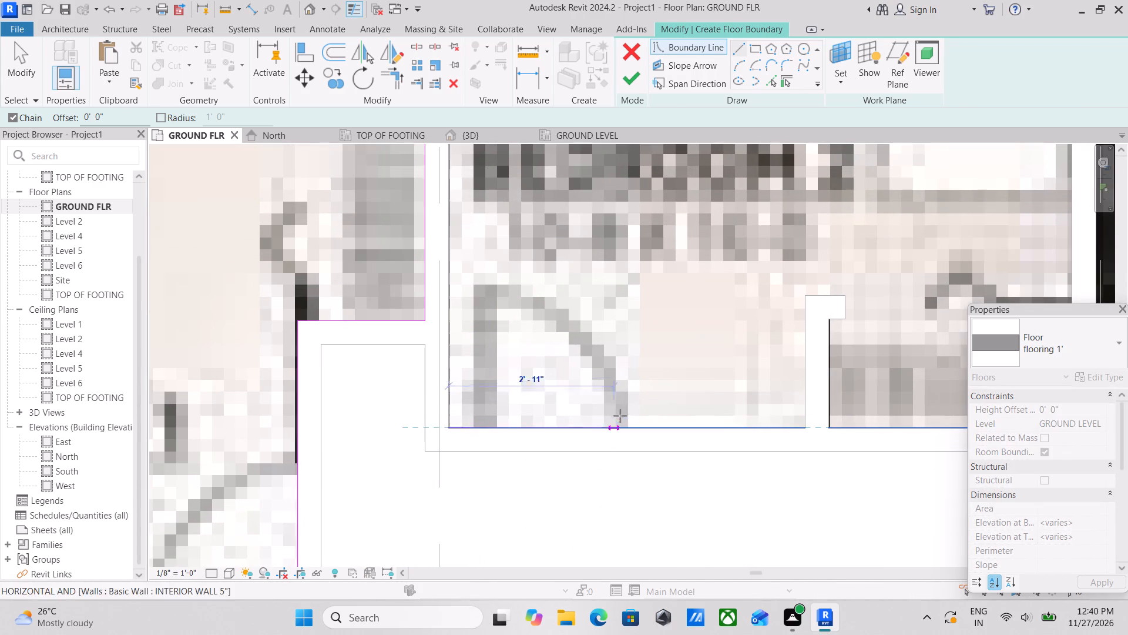
{"action": "middle_click_drag", "start_coordinate": [613, 410], "coordinate": [314, 366]}
{"action": "left_click", "coordinate": [508, 386]}
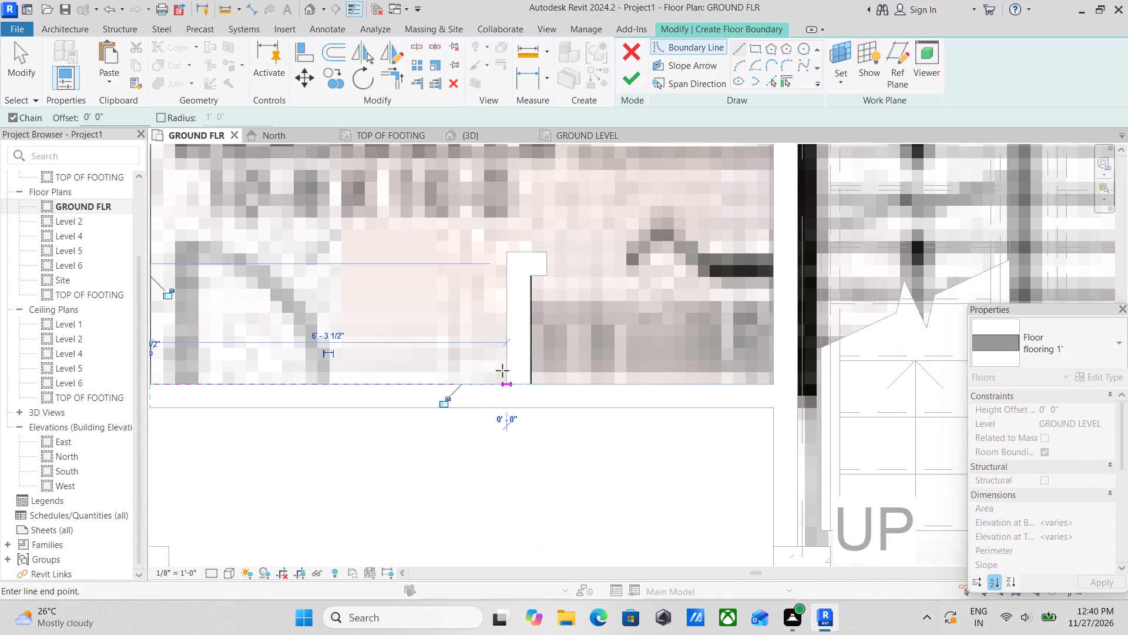
Trace the boundary around Bedroom 2's closet partition, 1'-11" down its east face, and 4'-3 1/2" east along the closet's south wall.
{"action": "left_click", "coordinate": [503, 255]}
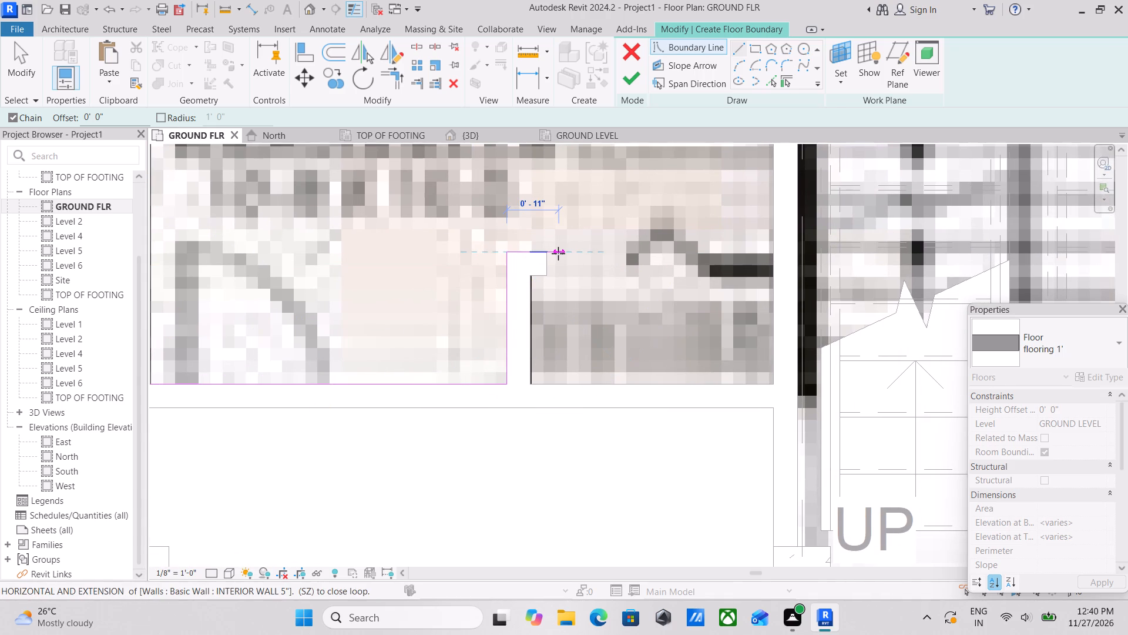
{"action": "left_click", "coordinate": [546, 253]}
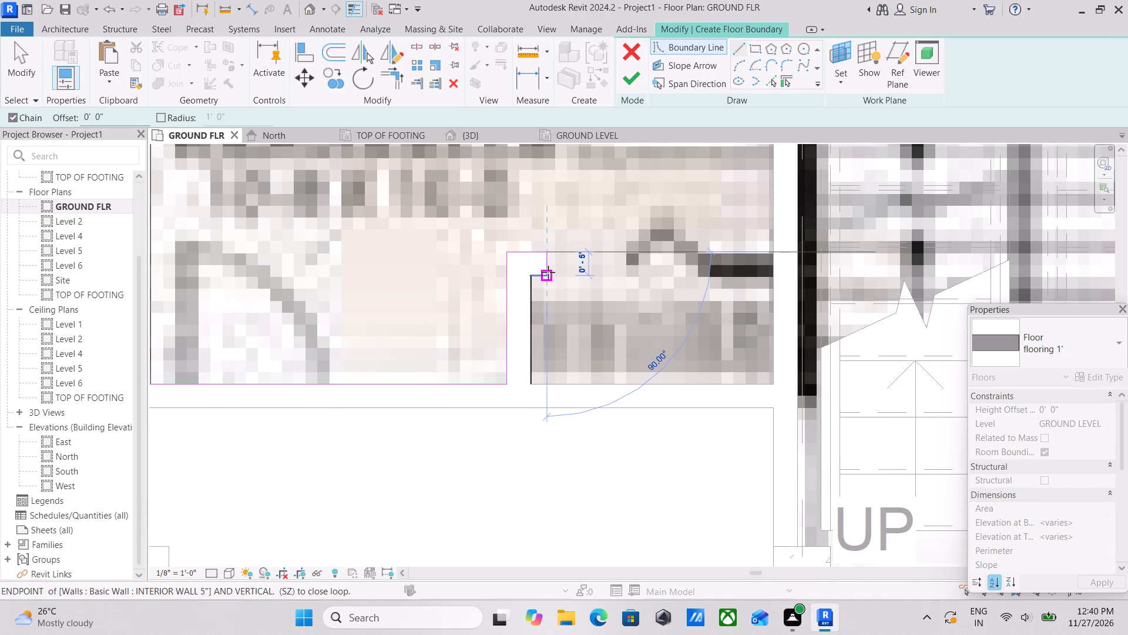
{"action": "left_click", "coordinate": [548, 273]}
{"action": "left_click", "coordinate": [535, 273]}
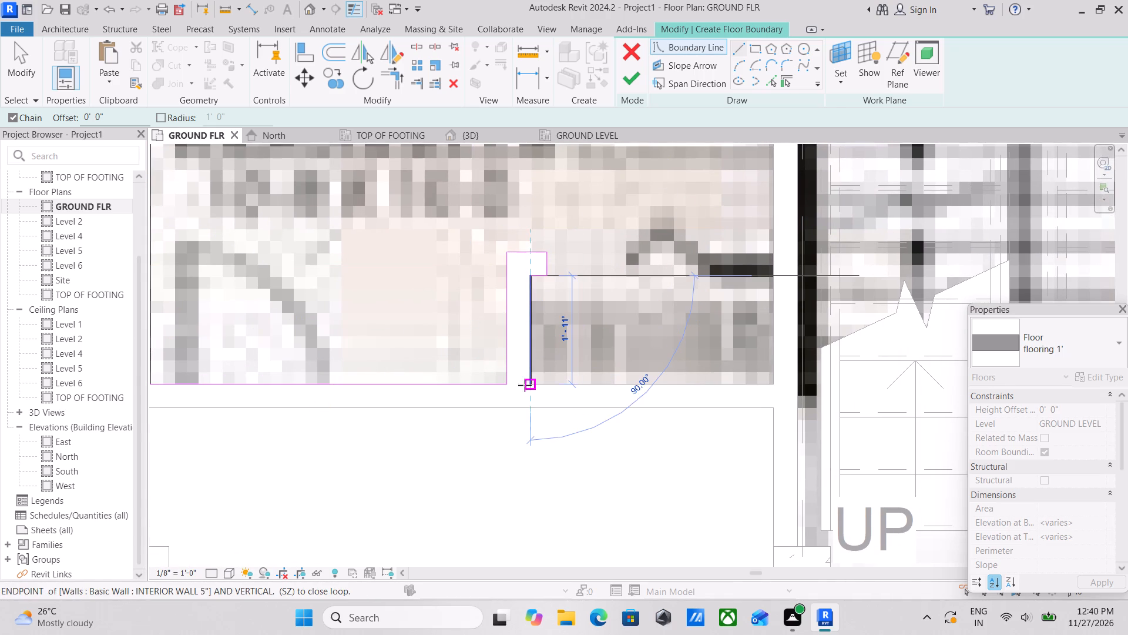
{"action": "left_click", "coordinate": [531, 386]}
{"action": "middle_click_drag", "start_coordinate": [649, 389], "coordinate": [505, 375]}
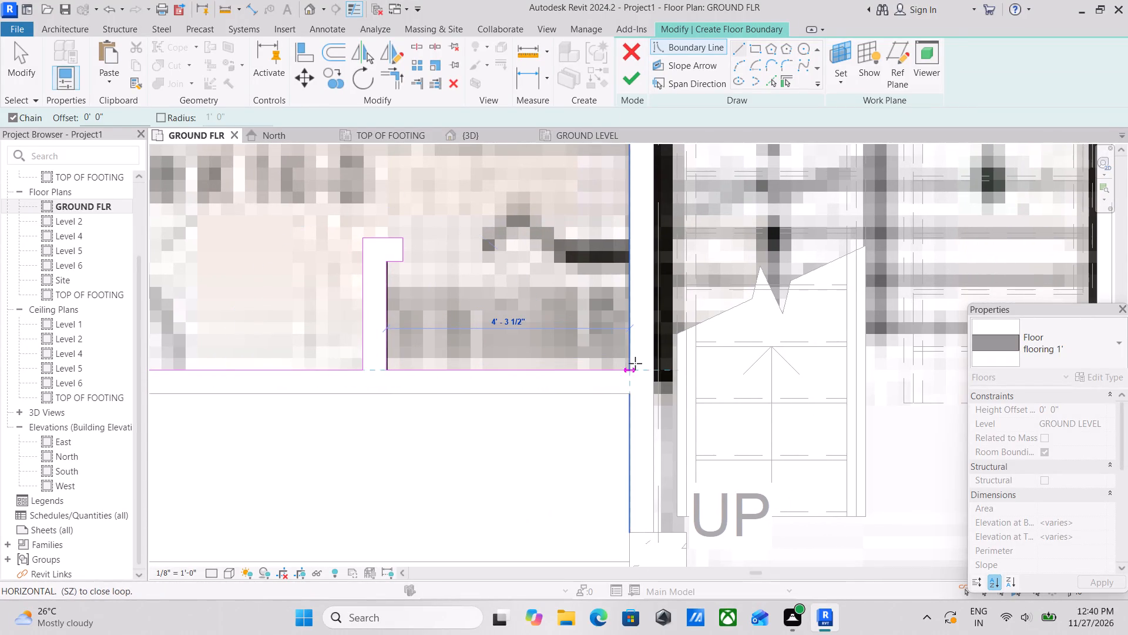
{"action": "left_click", "coordinate": [631, 368]}
Draw the boundary about 10'-9" up Bedroom 2's east wall to the grid 3 column and about 10'-8" west along the north wall.
{"action": "middle_click_drag", "start_coordinate": [653, 235], "coordinate": [611, 416]}
{"action": "scroll", "coordinate": [575, 270], "scroll_direction": "down", "scroll_amount": 1}
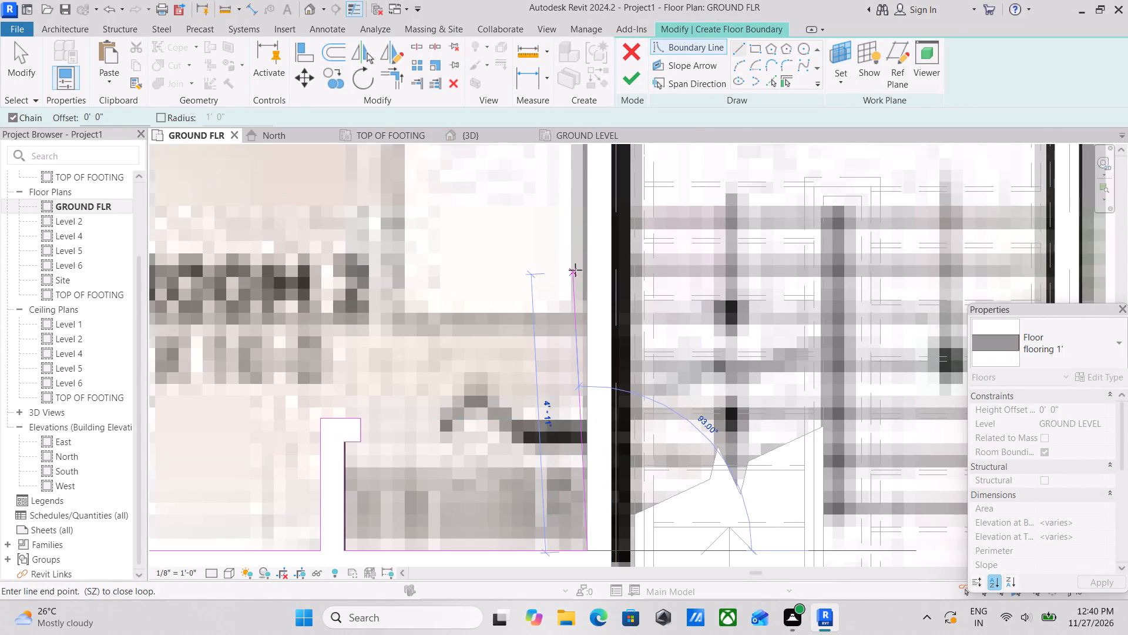
{"action": "middle_click_drag", "start_coordinate": [581, 291], "coordinate": [580, 384]}
{"action": "scroll", "coordinate": [563, 245], "scroll_direction": "down", "scroll_amount": 5}
{"action": "middle_click_drag", "start_coordinate": [563, 245], "coordinate": [586, 337]}
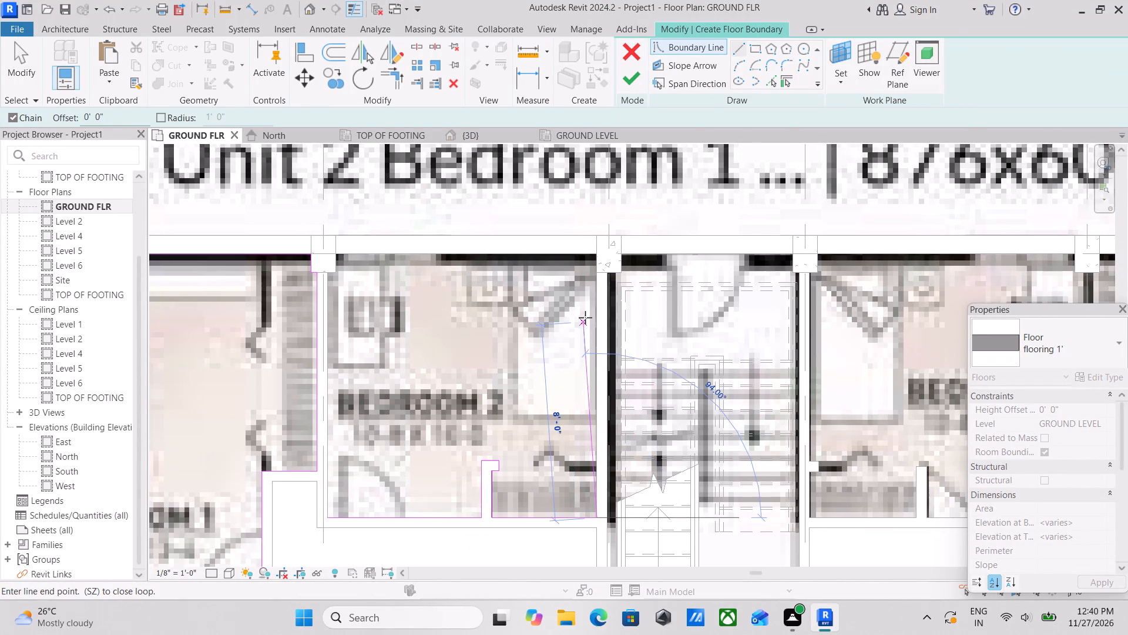
{"action": "scroll", "coordinate": [606, 285], "scroll_direction": "down", "scroll_amount": 2}
{"action": "scroll", "coordinate": [606, 285], "scroll_direction": "up", "scroll_amount": 3}
{"action": "scroll", "coordinate": [607, 213], "scroll_direction": "up", "scroll_amount": 2}
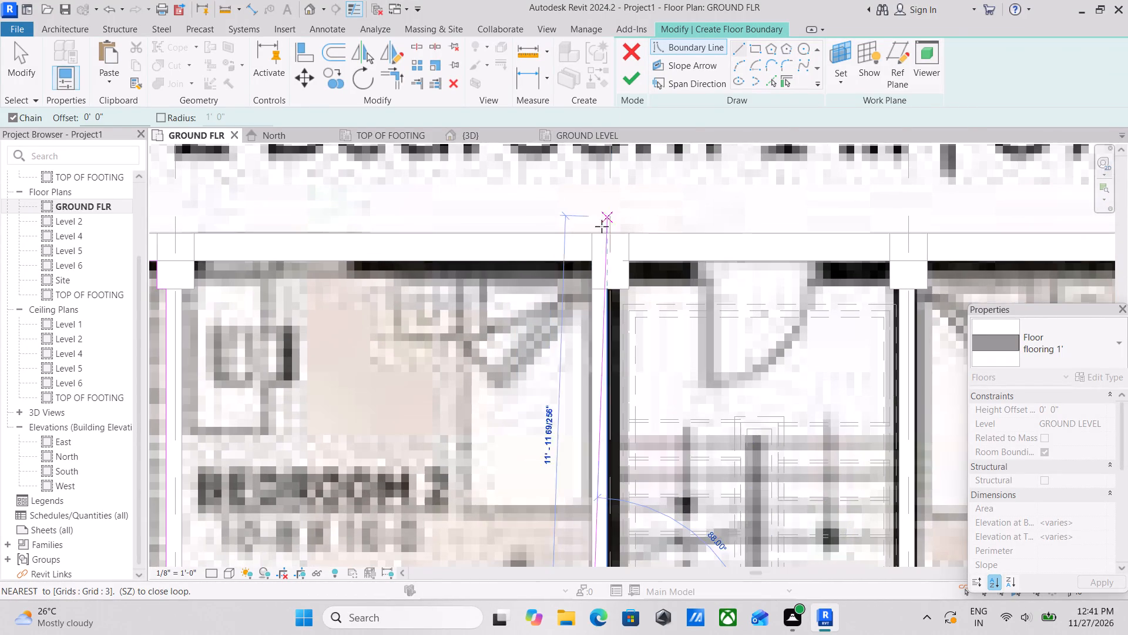
{"action": "scroll", "coordinate": [596, 288], "scroll_direction": "up", "scroll_amount": 2}
{"action": "left_click", "coordinate": [587, 255]}
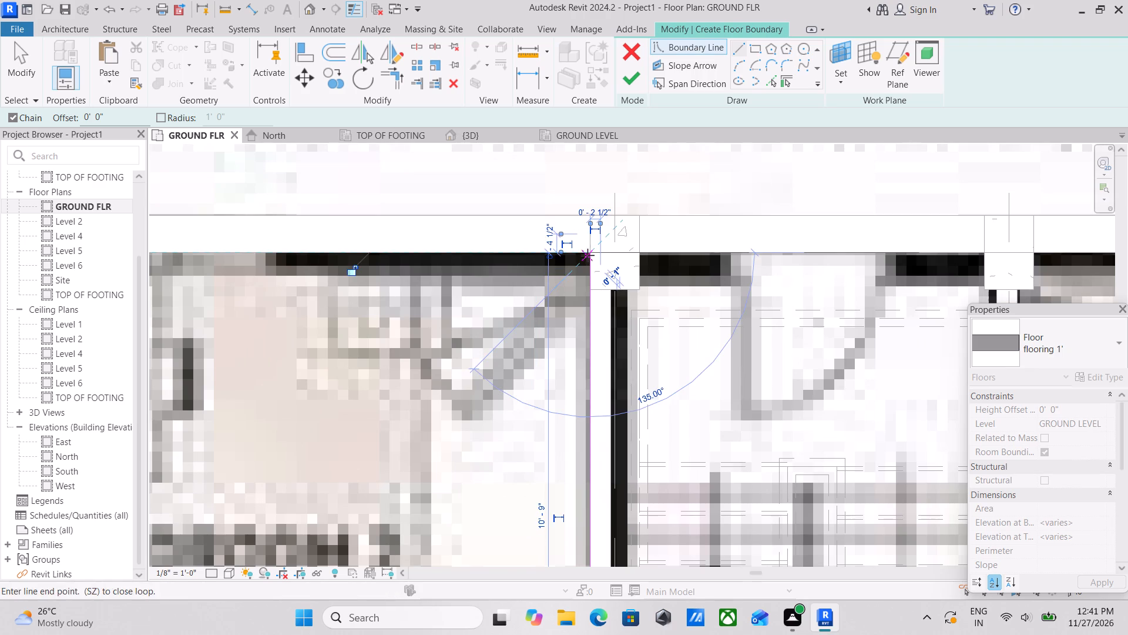
{"action": "scroll", "coordinate": [266, 310], "scroll_direction": "down", "scroll_amount": 2}
{"action": "middle_click_drag", "start_coordinate": [240, 303], "coordinate": [548, 294]}
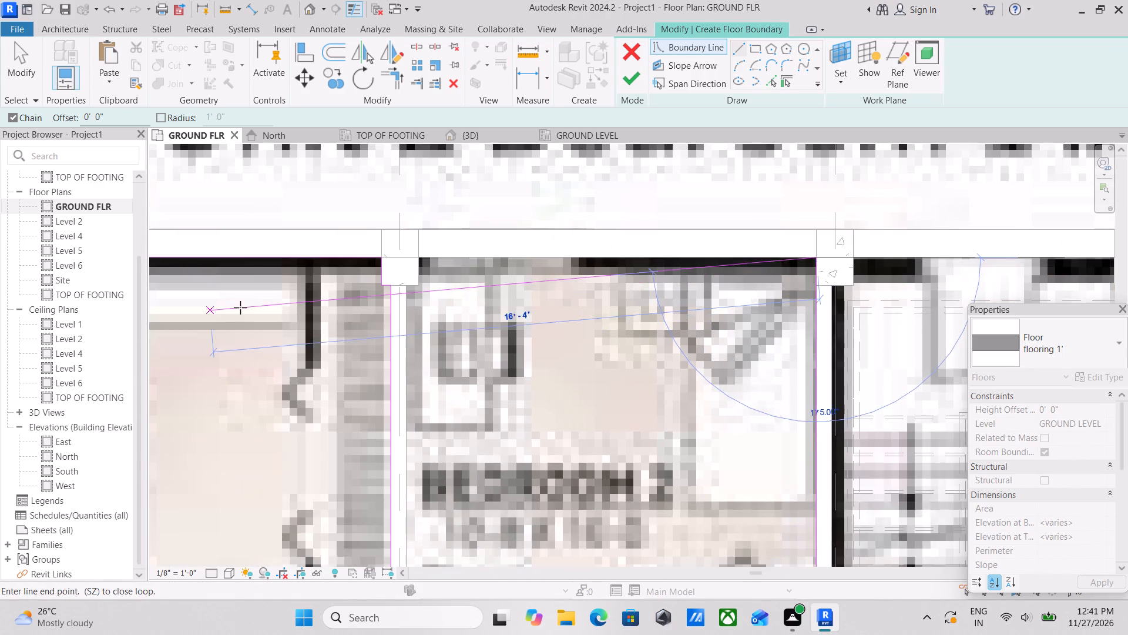
{"action": "middle_click_drag", "start_coordinate": [284, 311], "coordinate": [350, 314]}
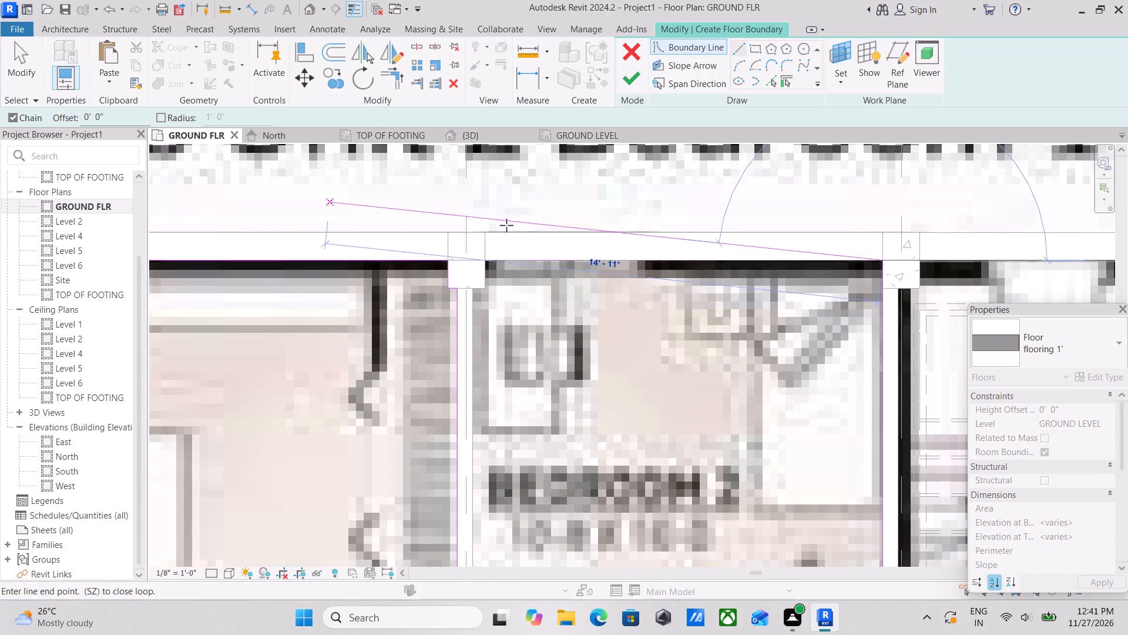
{"action": "left_click", "coordinate": [480, 259]}
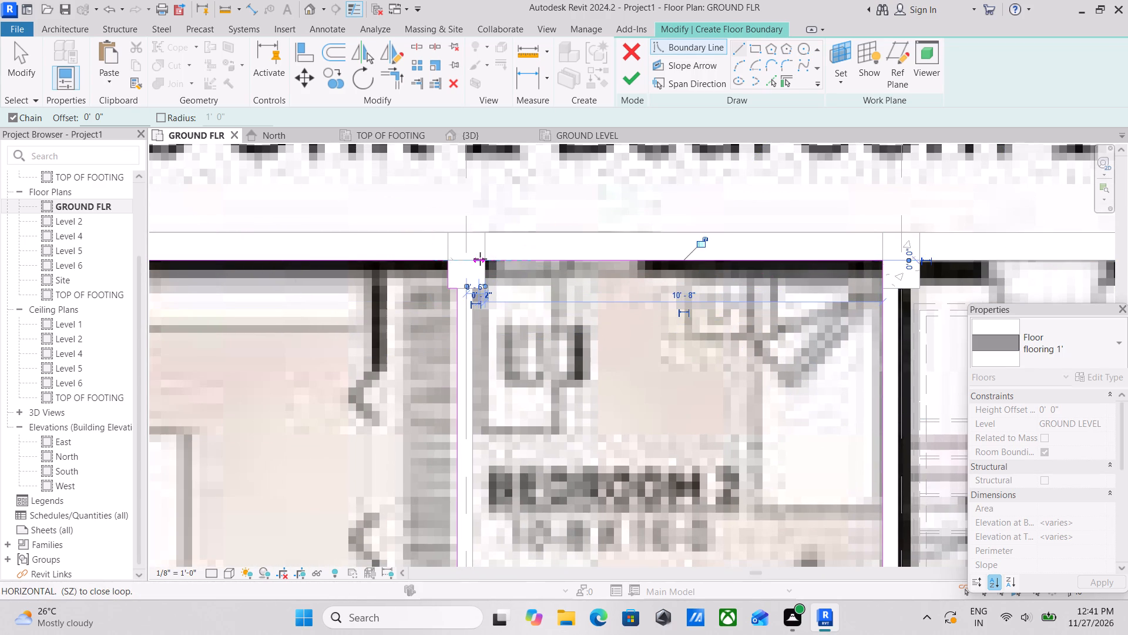
Wrap the boundary around the column at Bedroom 2's northwest corner and down the west wall to close the loop.
{"action": "scroll", "coordinate": [480, 259], "scroll_direction": "up", "scroll_amount": 3}
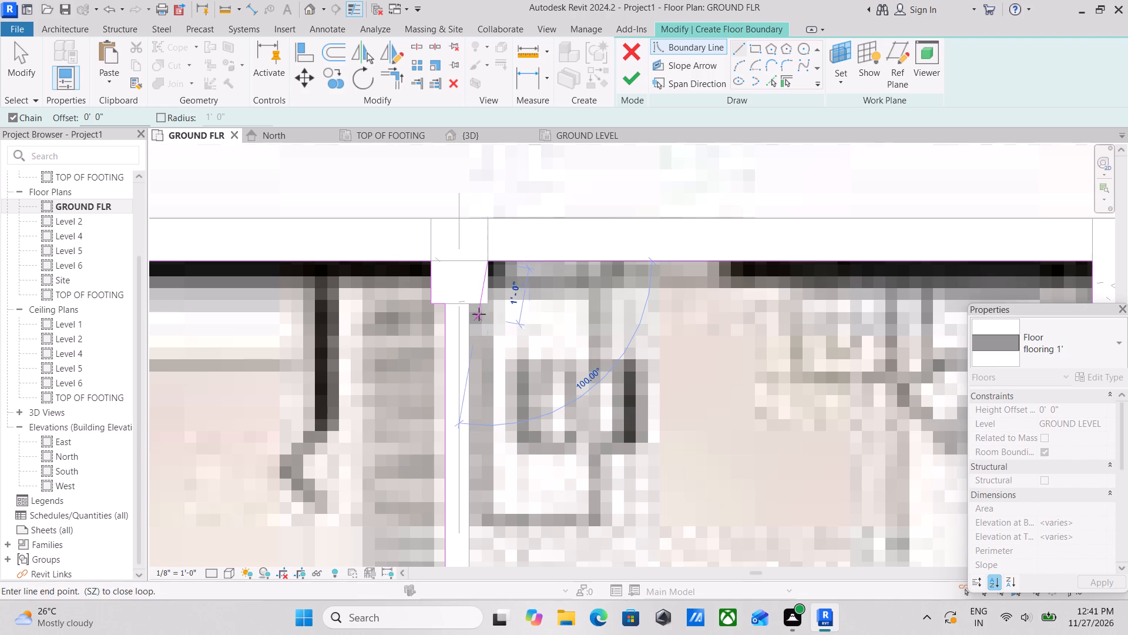
{"action": "left_click", "coordinate": [486, 303]}
{"action": "scroll", "coordinate": [479, 303], "scroll_direction": "up", "scroll_amount": 4}
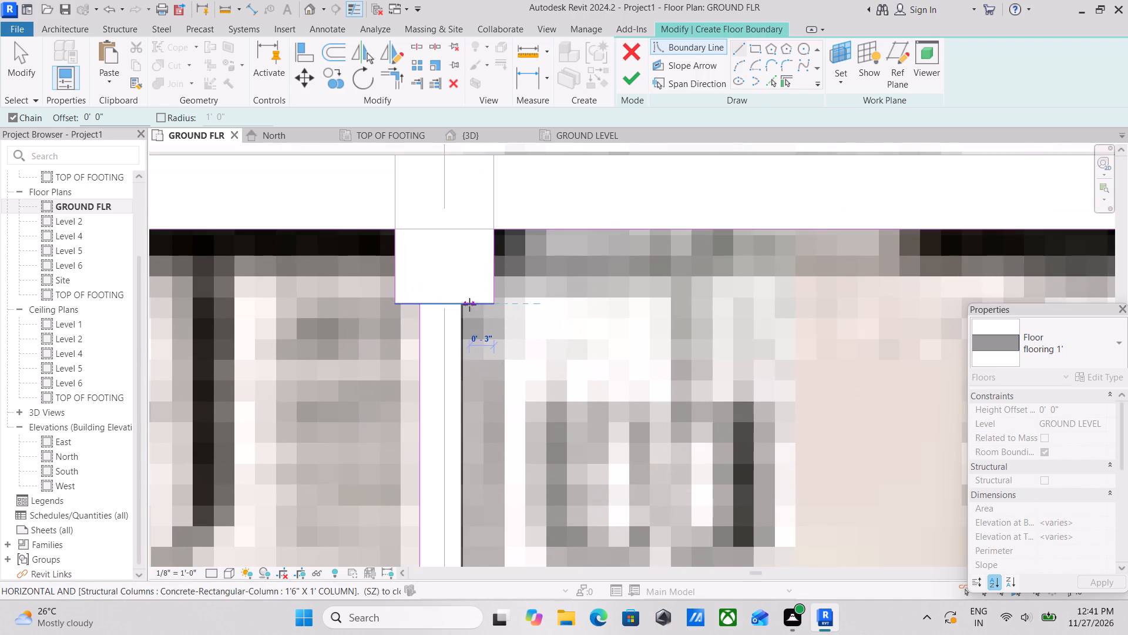
{"action": "left_click", "coordinate": [466, 307]}
{"action": "scroll", "coordinate": [468, 307], "scroll_direction": "down", "scroll_amount": 4}
{"action": "middle_click_drag", "start_coordinate": [468, 307], "coordinate": [481, 268]}
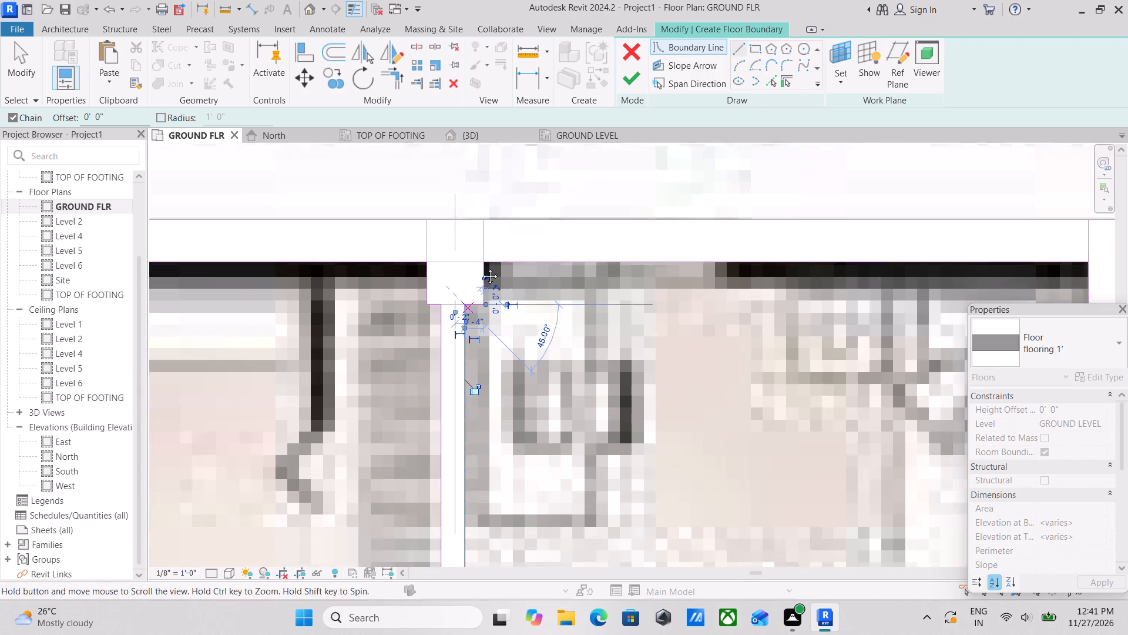
{"action": "middle_click_drag", "start_coordinate": [481, 268], "coordinate": [540, 134]}
{"action": "scroll", "coordinate": [543, 130], "scroll_direction": "down", "scroll_amount": 5}
{"action": "scroll", "coordinate": [545, 185], "scroll_direction": "down", "scroll_amount": 3}
{"action": "middle_click_drag", "start_coordinate": [541, 205], "coordinate": [538, 145]}
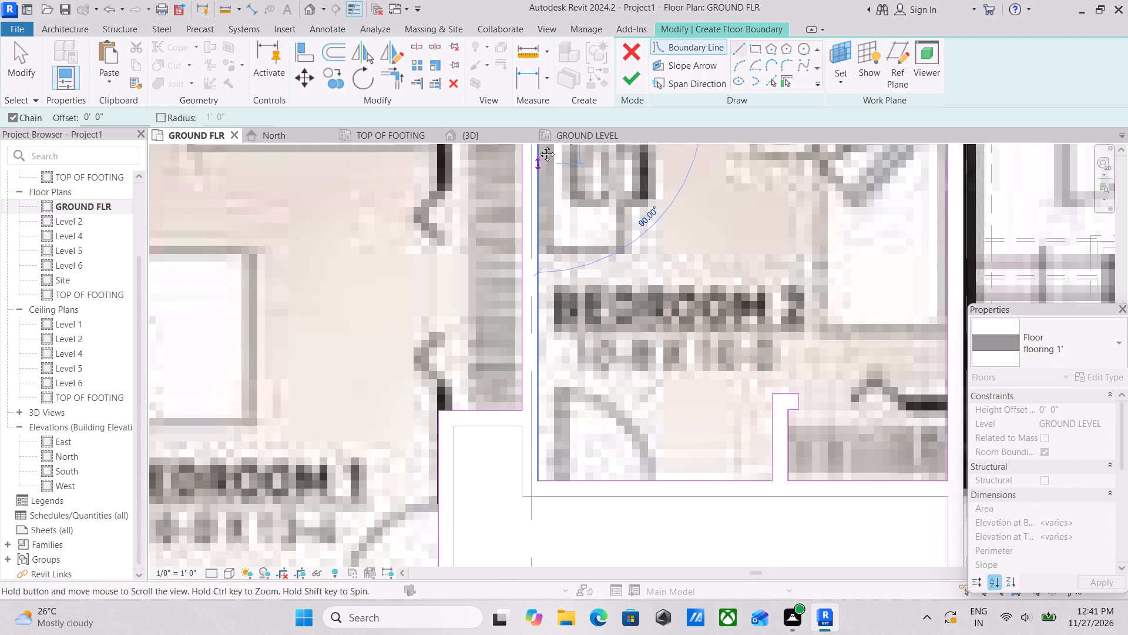
{"action": "middle_click_drag", "start_coordinate": [538, 145], "coordinate": [539, 121]}
{"action": "scroll", "coordinate": [514, 334], "scroll_direction": "up", "scroll_amount": 3}
{"action": "middle_click_drag", "start_coordinate": [518, 334], "coordinate": [519, 242]}
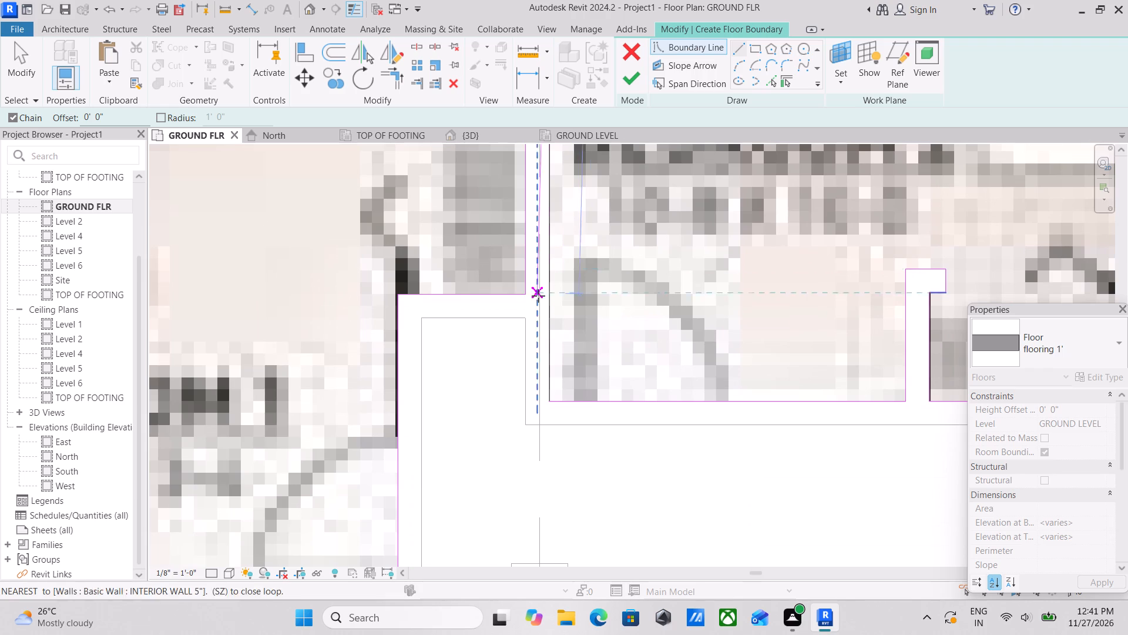
{"action": "left_click", "coordinate": [552, 399]}
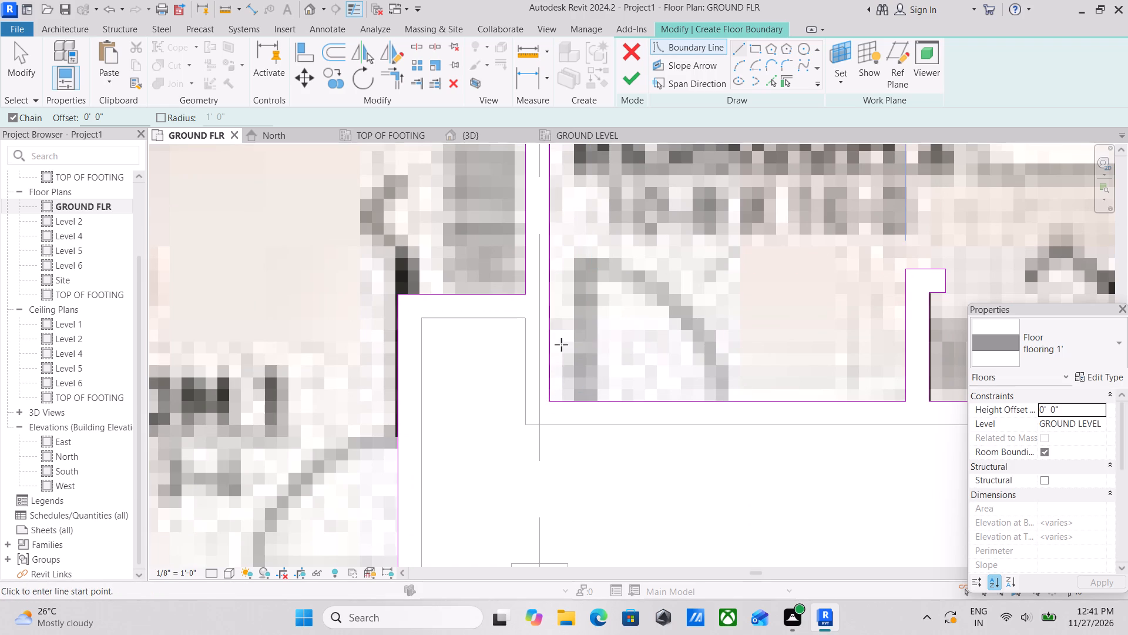
{"action": "scroll", "coordinate": [589, 312], "scroll_direction": "down", "scroll_amount": 5}
{"action": "scroll", "coordinate": [691, 280], "scroll_direction": "down", "scroll_amount": 3}
{"action": "middle_click_drag", "start_coordinate": [691, 280], "coordinate": [553, 333]}
{"action": "scroll", "coordinate": [666, 236], "scroll_direction": "down", "scroll_amount": 1}
{"action": "middle_click_drag", "start_coordinate": [666, 236], "coordinate": [549, 226]}
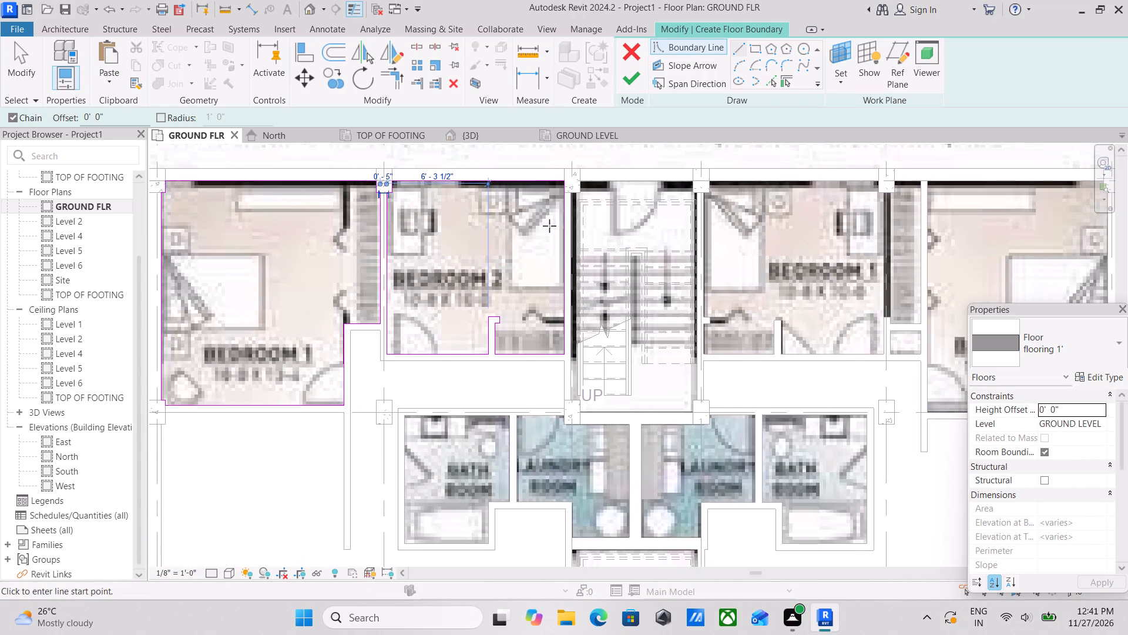
Finish the floor sketch for the west apartment's Bedrooms 1 and 2 and clear the selection.
{"action": "left_click", "coordinate": [639, 88]}
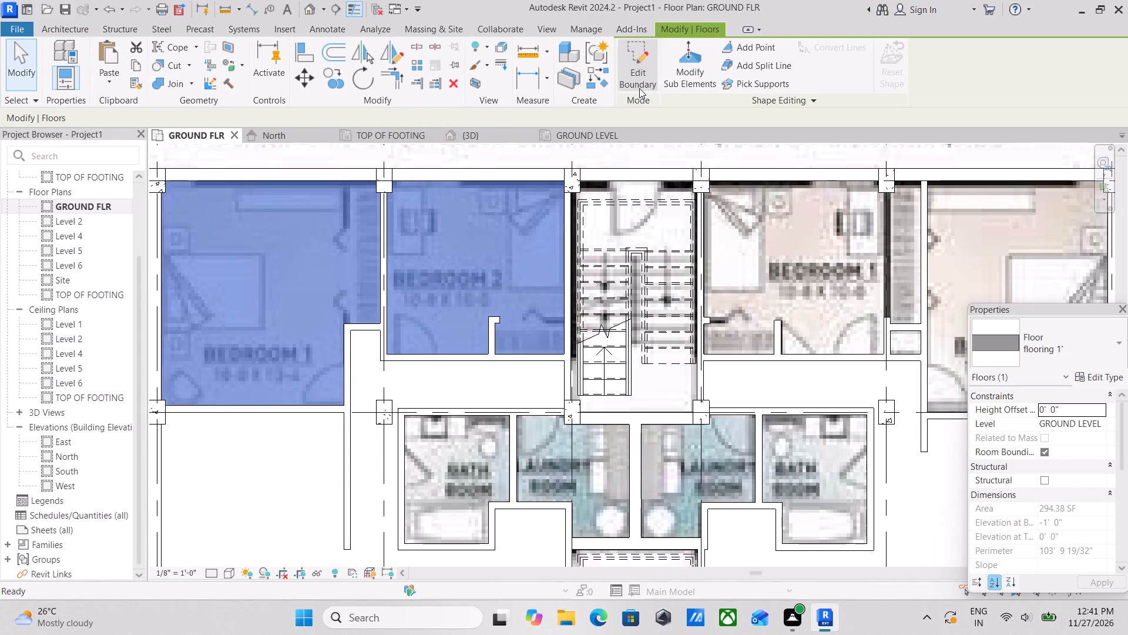
{"action": "middle_click_drag", "start_coordinate": [641, 155], "coordinate": [442, 153]}
{"action": "key", "text": "Escape"}
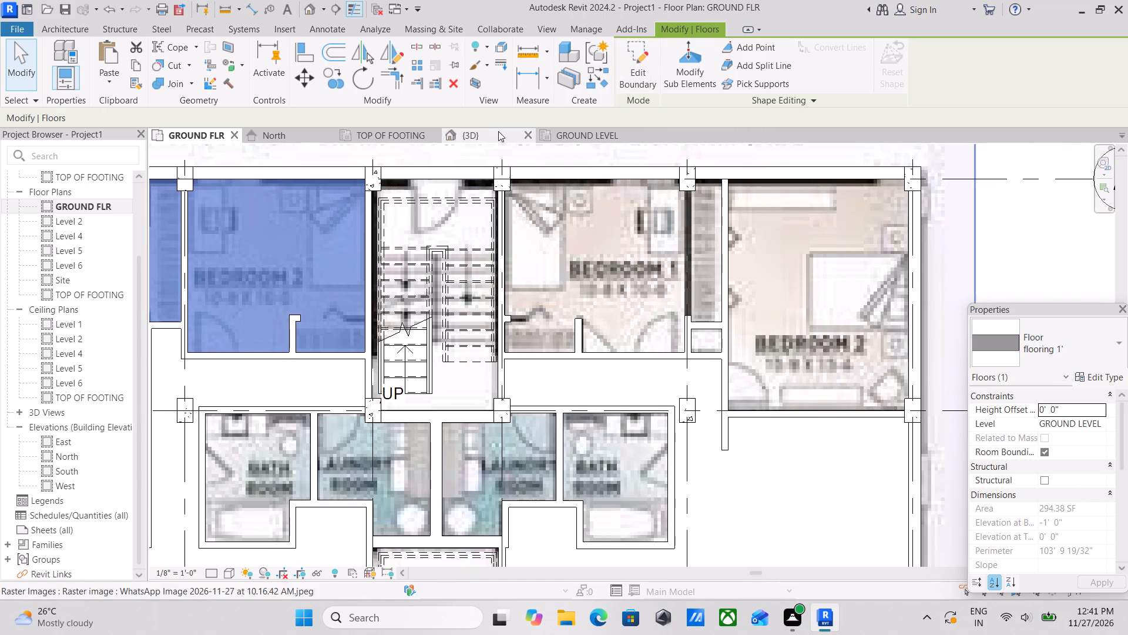
Start a new flooring 1' floor and draw its boundary 10'-6" along the north wall of the east apartment's Bedroom 1, between the columns.
{"action": "middle_click_drag", "start_coordinate": [532, 193], "coordinate": [472, 190]}
{"action": "left_click", "coordinate": [344, 85]}
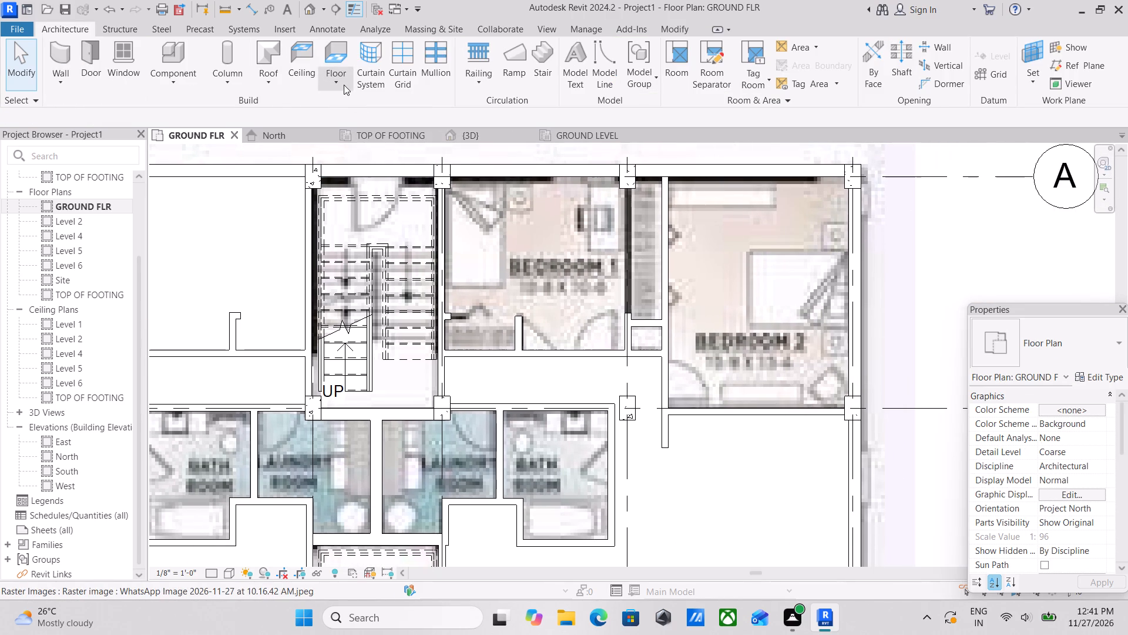
{"action": "left_click", "coordinate": [360, 106]}
{"action": "scroll", "coordinate": [587, 229], "scroll_direction": "up", "scroll_amount": 2}
{"action": "middle_click_drag", "start_coordinate": [447, 210], "coordinate": [596, 298]}
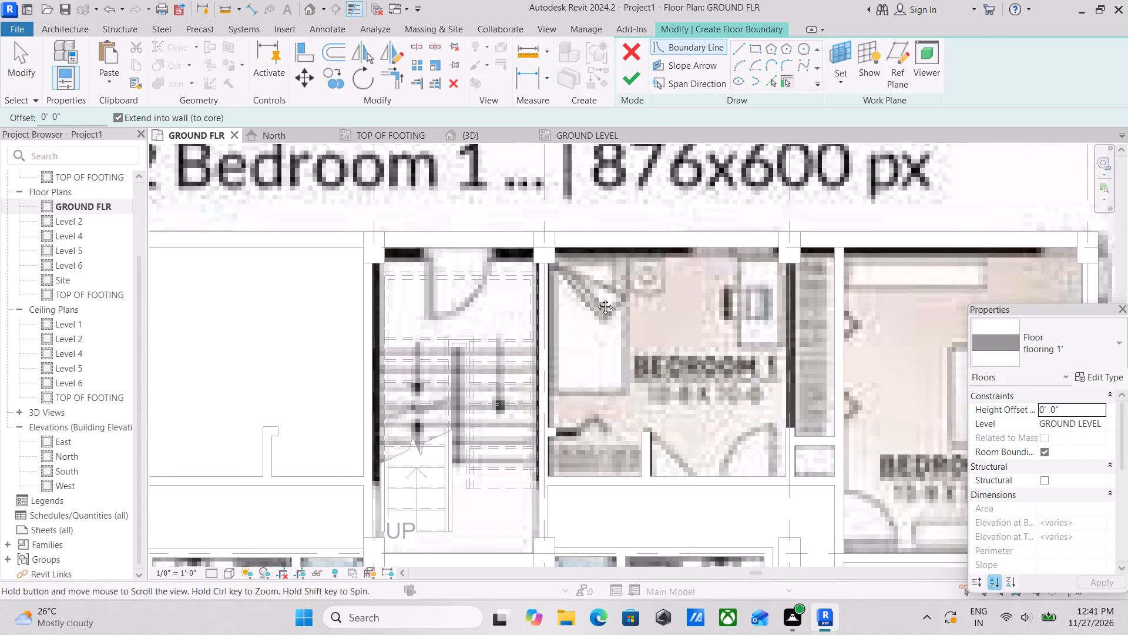
{"action": "middle_click_drag", "start_coordinate": [596, 298], "coordinate": [595, 298]}
{"action": "left_click", "coordinate": [738, 51]}
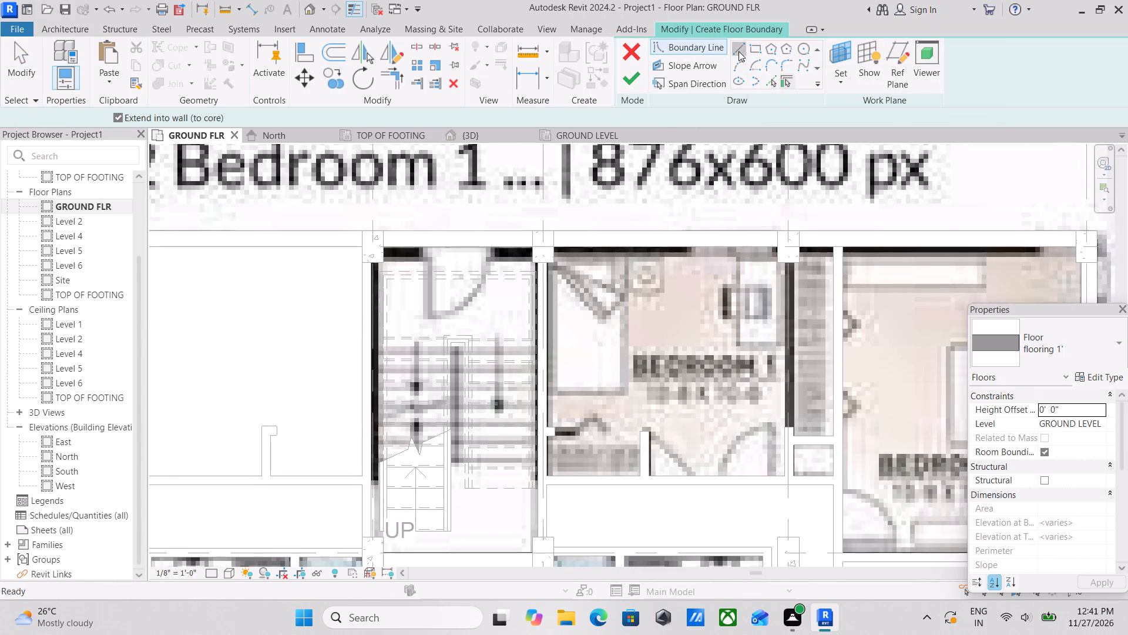
{"action": "scroll", "coordinate": [536, 323], "scroll_direction": "up", "scroll_amount": 3}
{"action": "middle_click_drag", "start_coordinate": [586, 216], "coordinate": [576, 284]}
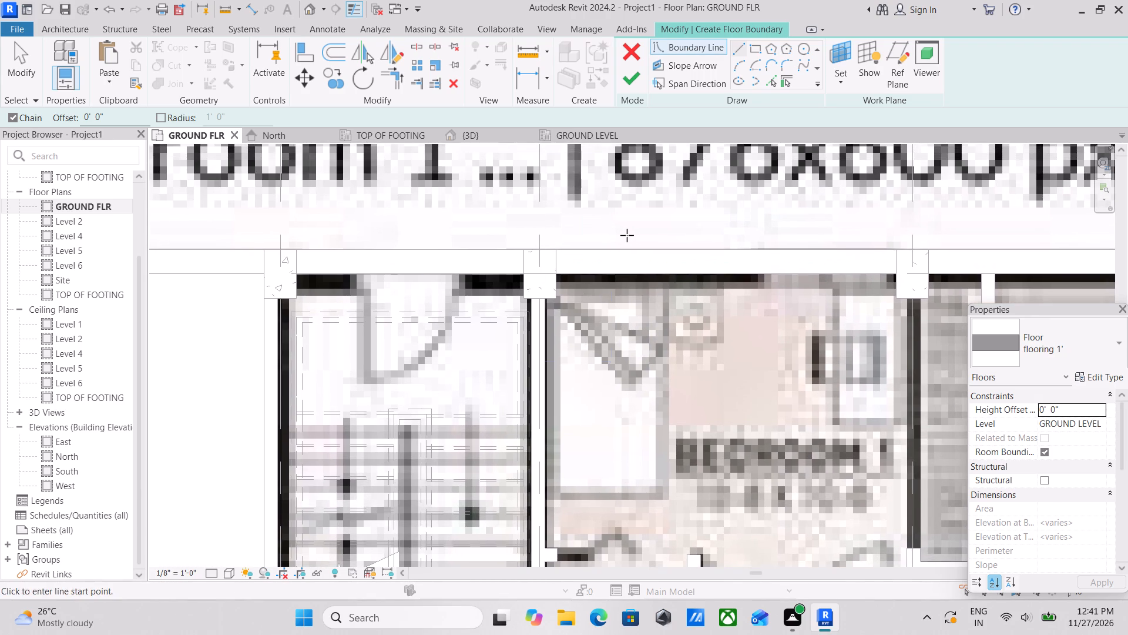
{"action": "left_click", "coordinate": [557, 272]}
{"action": "middle_click_drag", "start_coordinate": [757, 273], "coordinate": [568, 269]}
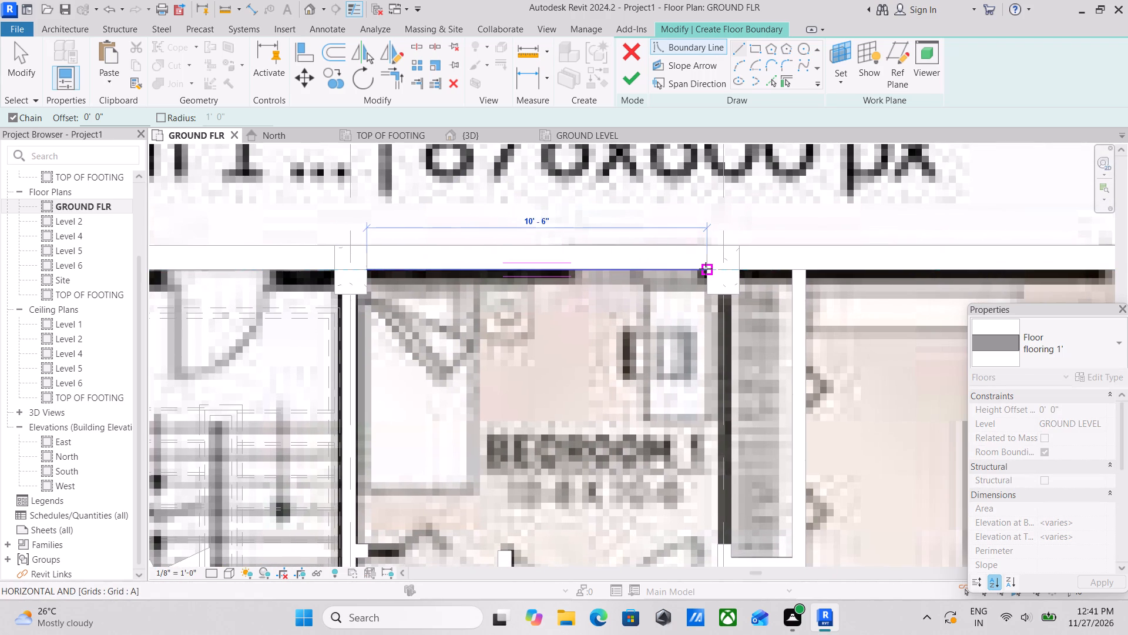
{"action": "left_click", "coordinate": [706, 269]}
Wrap the boundary around the column at Bedroom 1's northeast corner and continue 1'-7 1/2" east to the closet's far wall.
{"action": "scroll", "coordinate": [706, 272], "scroll_direction": "up", "scroll_amount": 4}
{"action": "left_click", "coordinate": [711, 310]}
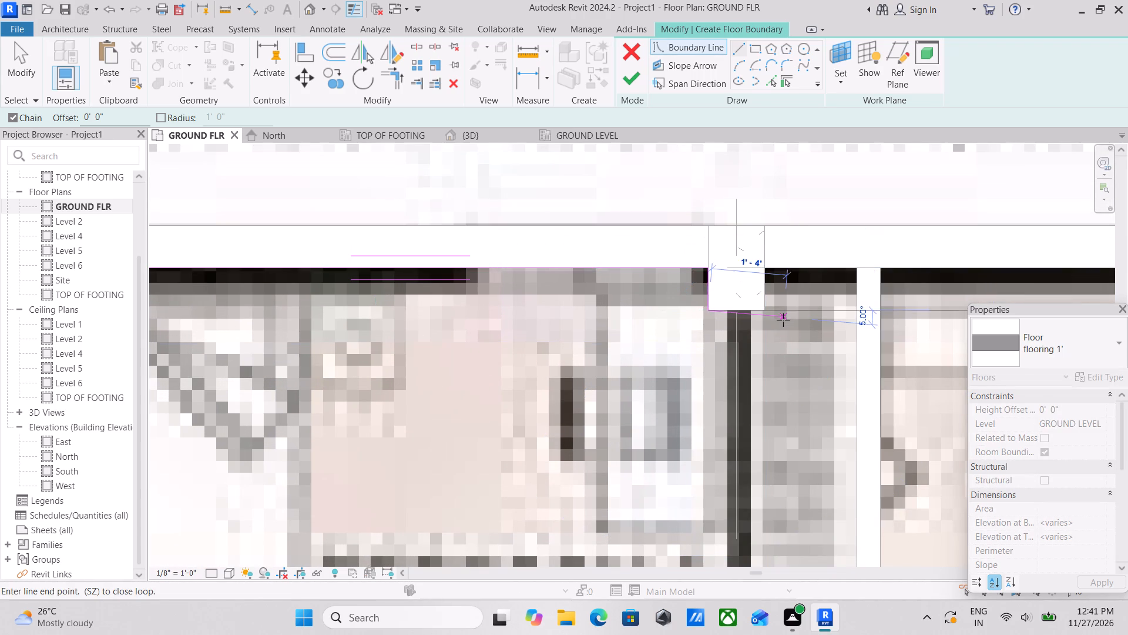
{"action": "left_click", "coordinate": [765, 308]}
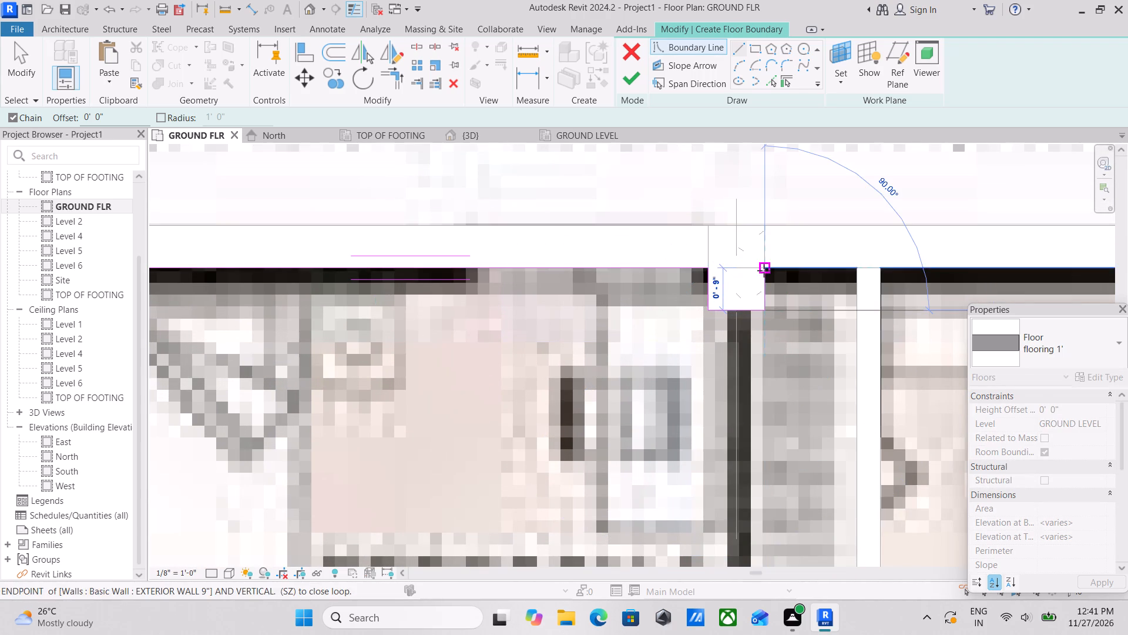
{"action": "left_click", "coordinate": [764, 270]}
{"action": "middle_click_drag", "start_coordinate": [832, 271], "coordinate": [663, 277]}
{"action": "left_click", "coordinate": [684, 273]}
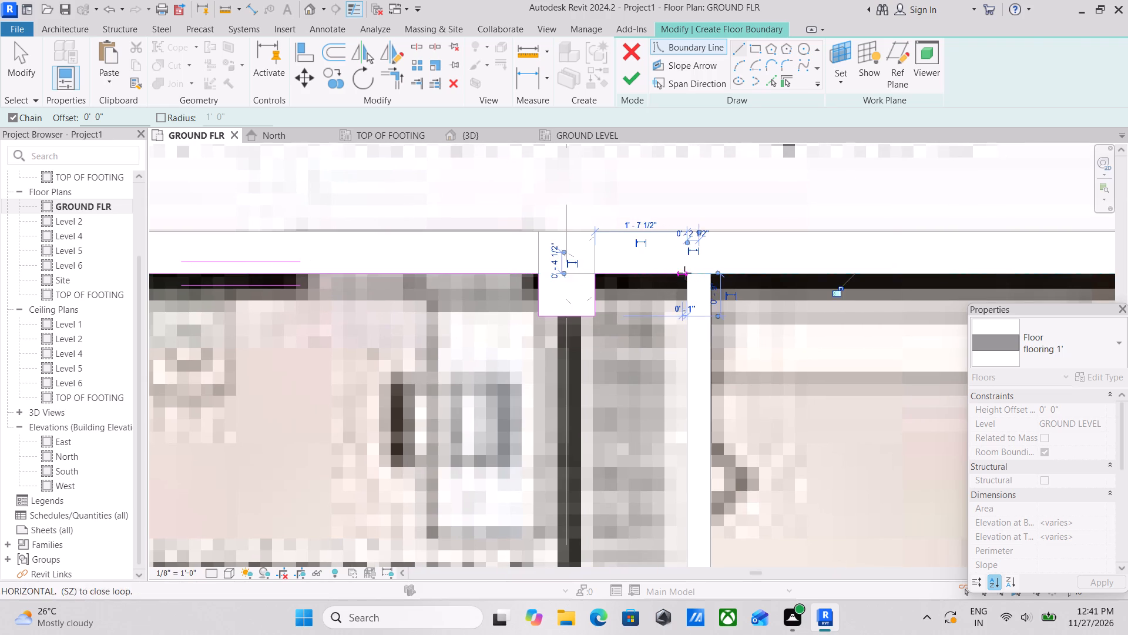
Draw the boundary about 8'-10 1/2" down the closet's east wall and west along its south wall.
{"action": "middle_click_drag", "start_coordinate": [691, 350], "coordinate": [675, 245]}
{"action": "scroll", "coordinate": [679, 312], "scroll_direction": "down", "scroll_amount": 3}
{"action": "middle_click_drag", "start_coordinate": [672, 311], "coordinate": [672, 156]}
{"action": "scroll", "coordinate": [672, 156], "scroll_direction": "down", "scroll_amount": 1}
{"action": "middle_click_drag", "start_coordinate": [671, 326], "coordinate": [661, 315]}
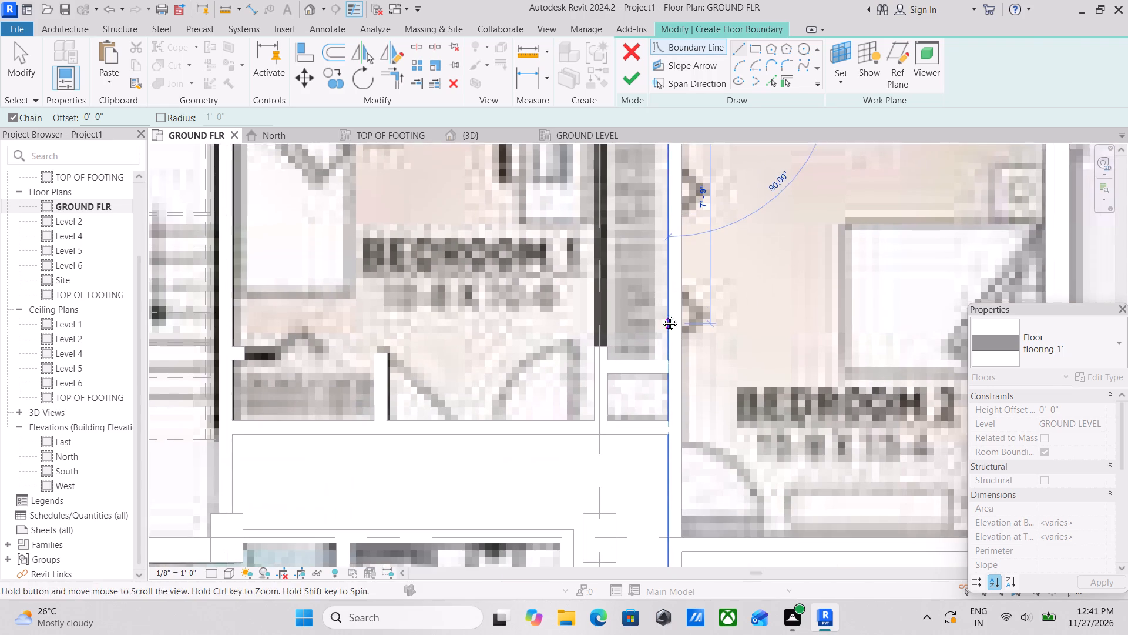
{"action": "middle_click_drag", "start_coordinate": [661, 315], "coordinate": [661, 274]}
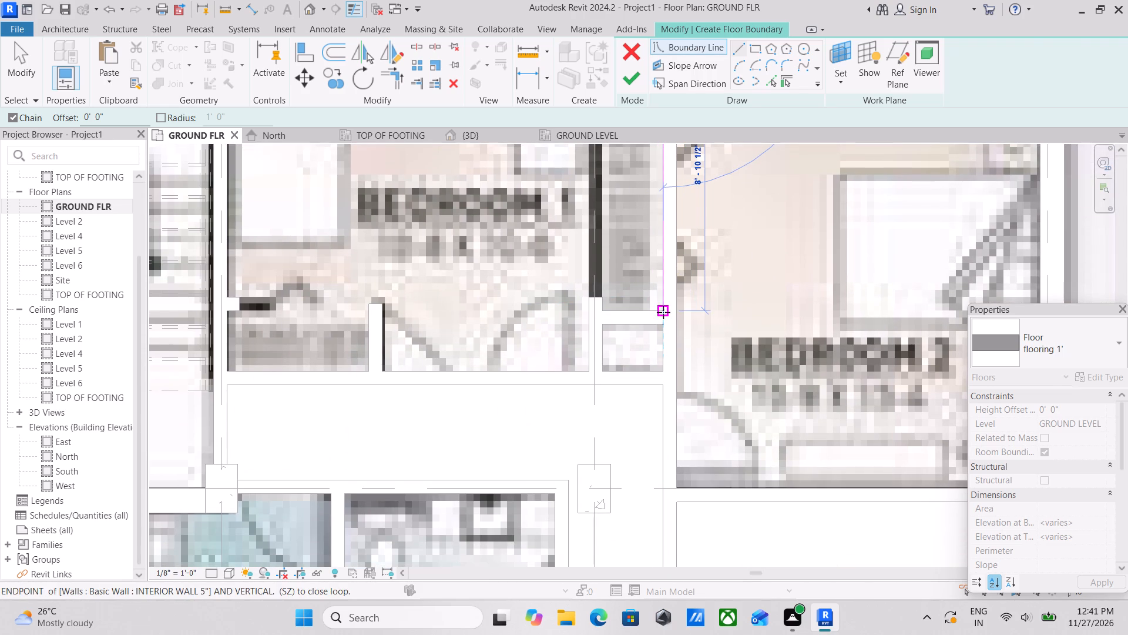
{"action": "left_click", "coordinate": [663, 312]}
{"action": "scroll", "coordinate": [621, 309], "scroll_direction": "up", "scroll_amount": 2}
{"action": "left_click", "coordinate": [599, 310]}
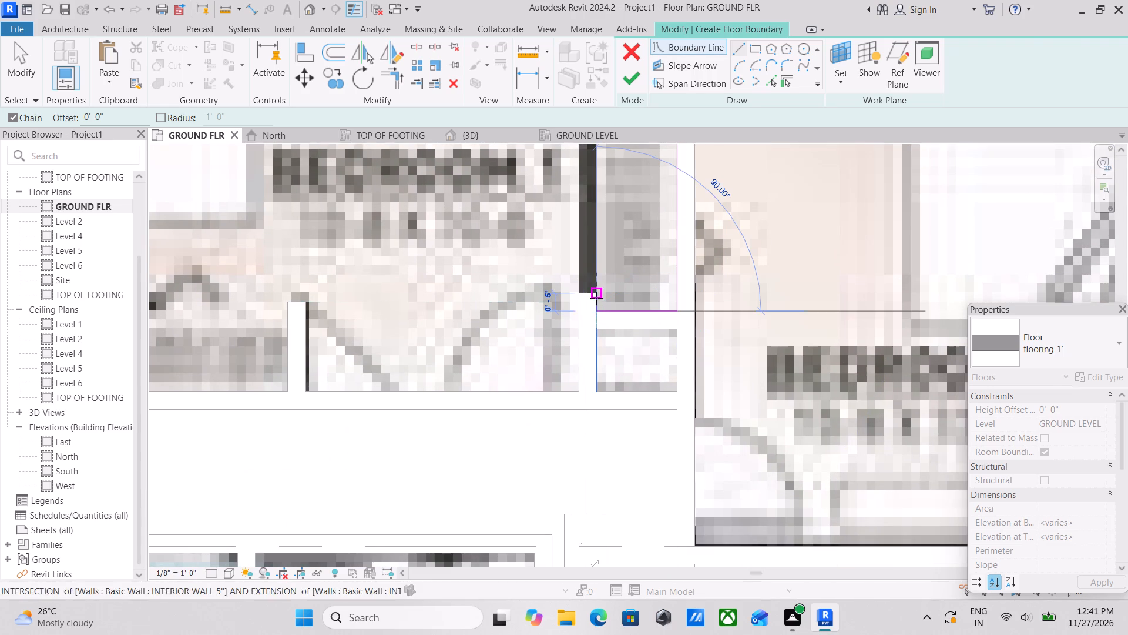
Carry the boundary 5" up and around the wall end, down Bedroom 1's east wall, and west along its south wall to the closet partition.
{"action": "left_click", "coordinate": [596, 295]}
{"action": "left_click", "coordinate": [582, 295]}
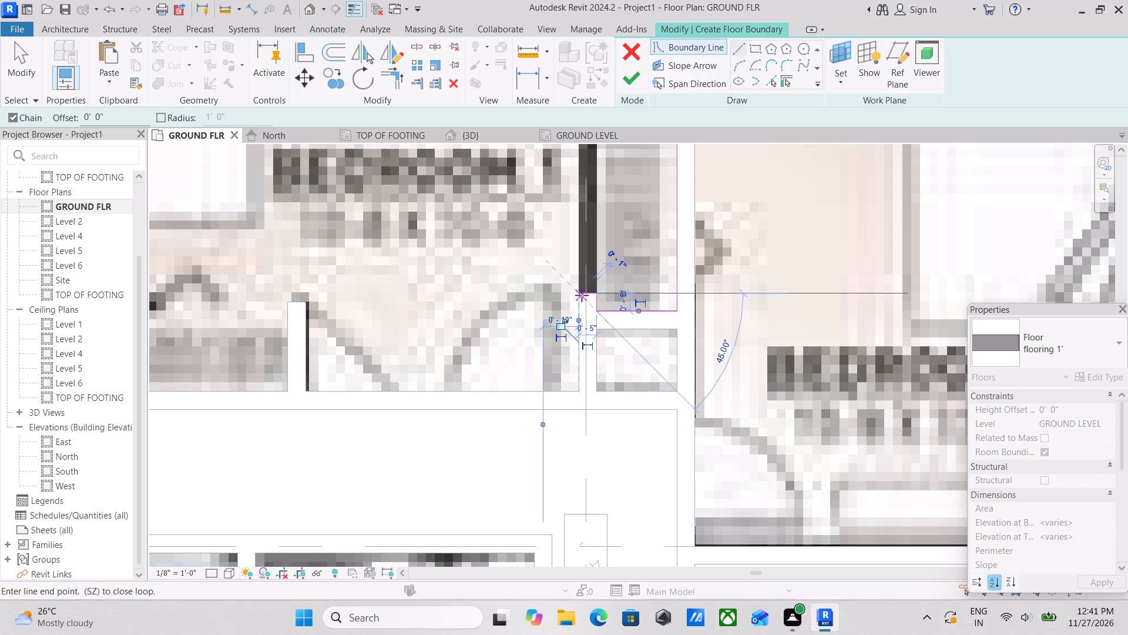
{"action": "left_click", "coordinate": [580, 392]}
{"action": "middle_click_drag", "start_coordinate": [397, 375], "coordinate": [582, 360]}
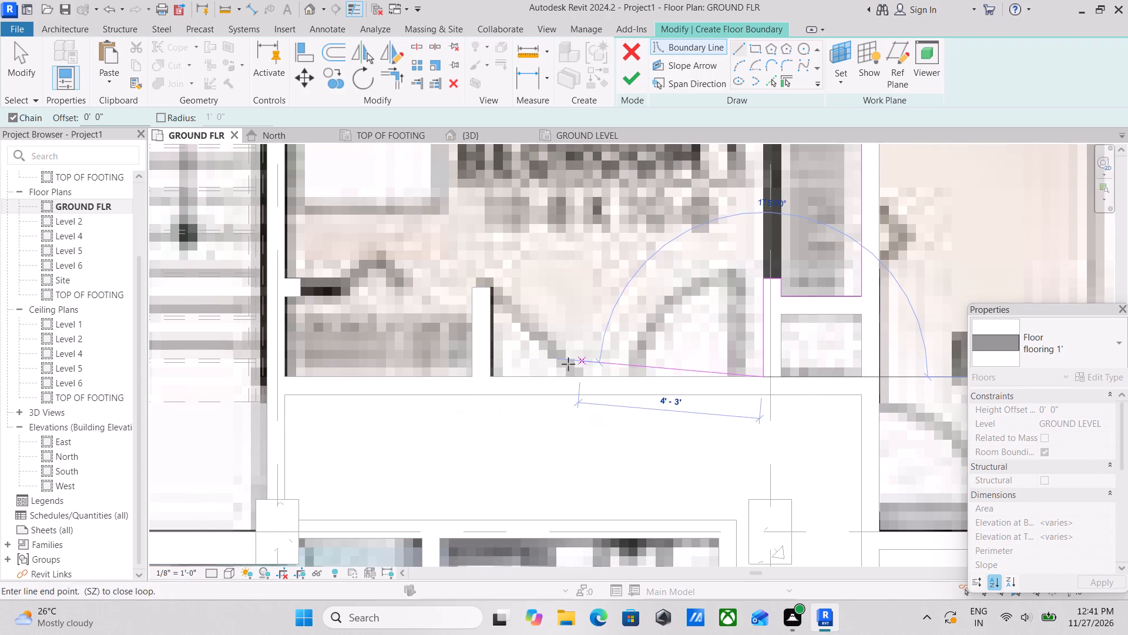
{"action": "left_click", "coordinate": [492, 376]}
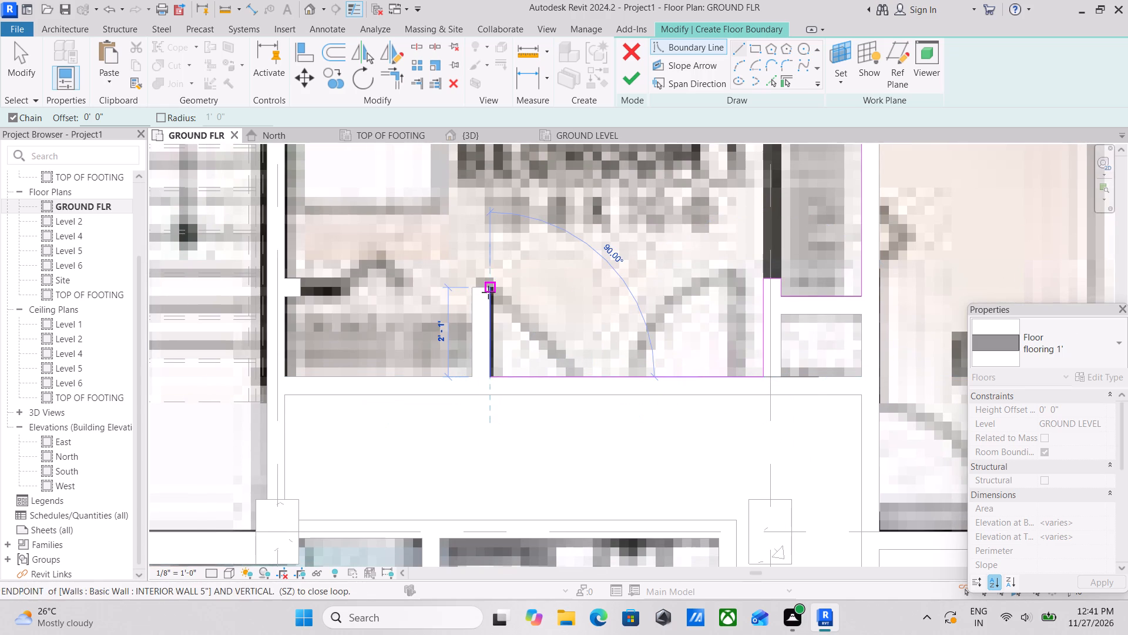
Trace the boundary around the 2'-1" closet partition and 4'-4 1/2" west along the closet's south wall.
{"action": "left_click", "coordinate": [488, 292]}
{"action": "scroll", "coordinate": [462, 280], "scroll_direction": "up", "scroll_amount": 3}
{"action": "left_click", "coordinate": [473, 286]}
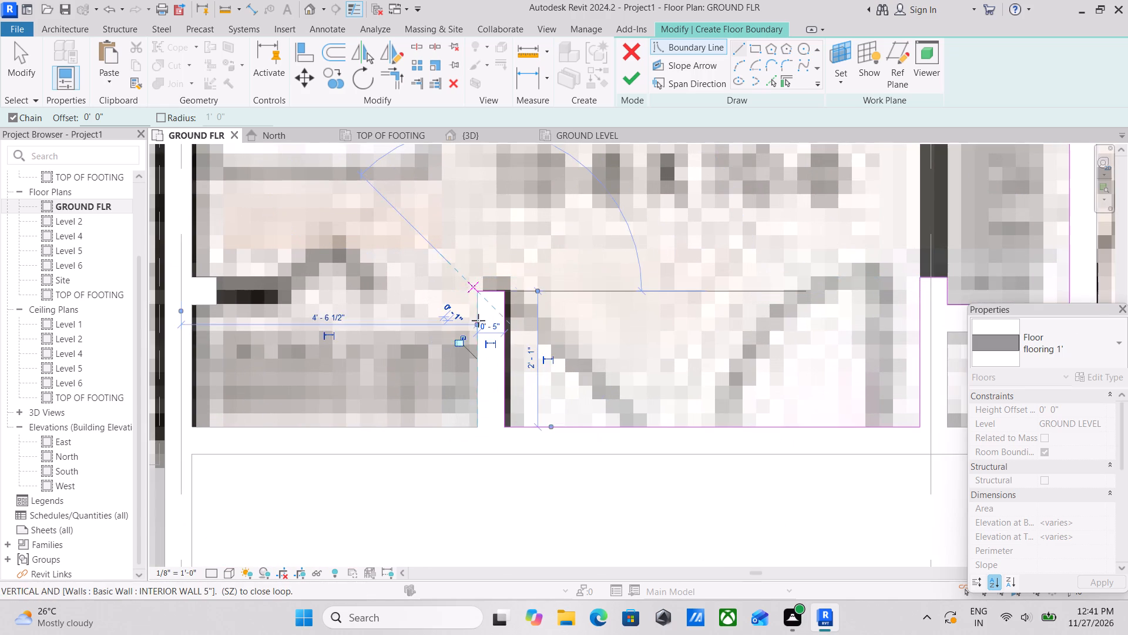
{"action": "middle_click_drag", "start_coordinate": [488, 300], "coordinate": [510, 186]}
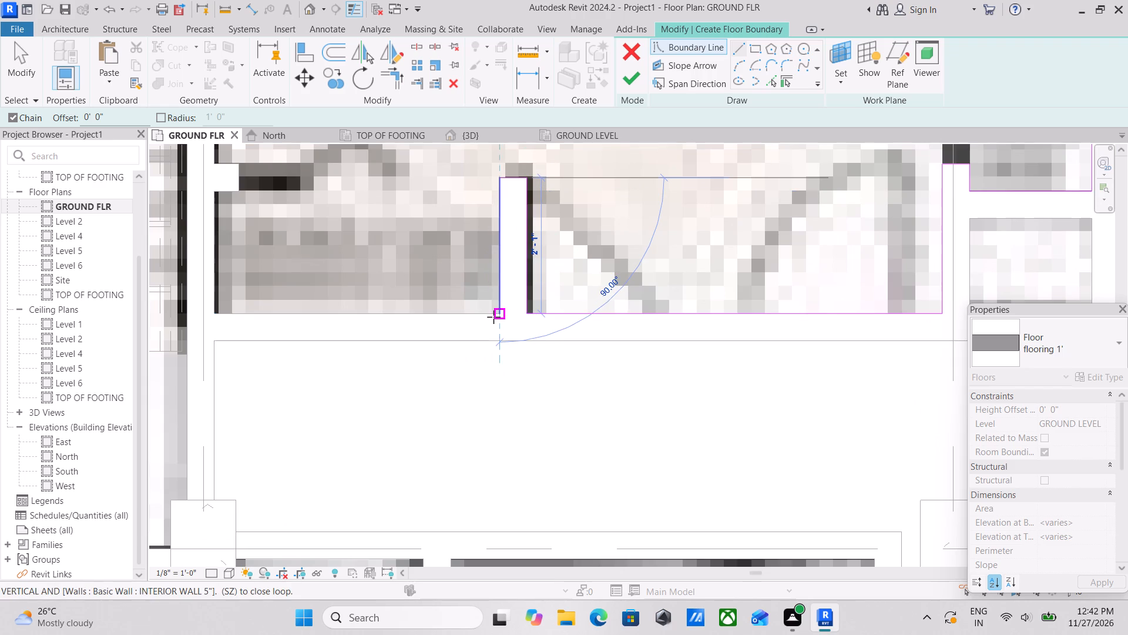
{"action": "left_click", "coordinate": [493, 317]}
{"action": "middle_click_drag", "start_coordinate": [351, 308], "coordinate": [560, 305]}
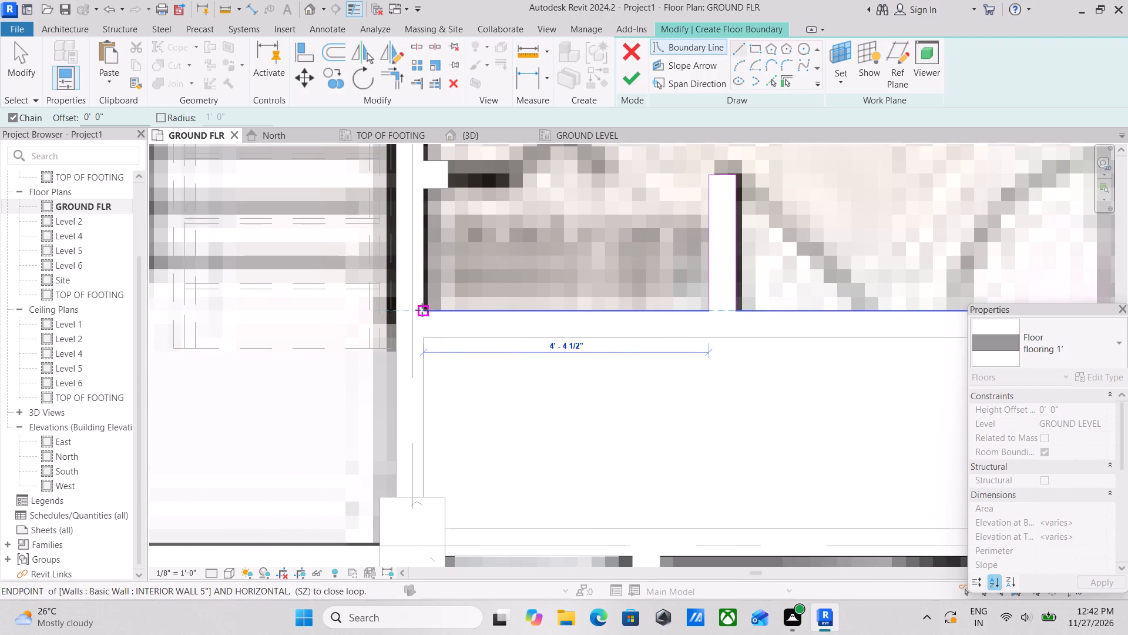
{"action": "left_click", "coordinate": [423, 310]}
Draw the boundary 1'-10 1/2" up Bedroom 1's west wall and around the 4" wall stub beside the closet.
{"action": "middle_click_drag", "start_coordinate": [426, 171], "coordinate": [439, 225]}
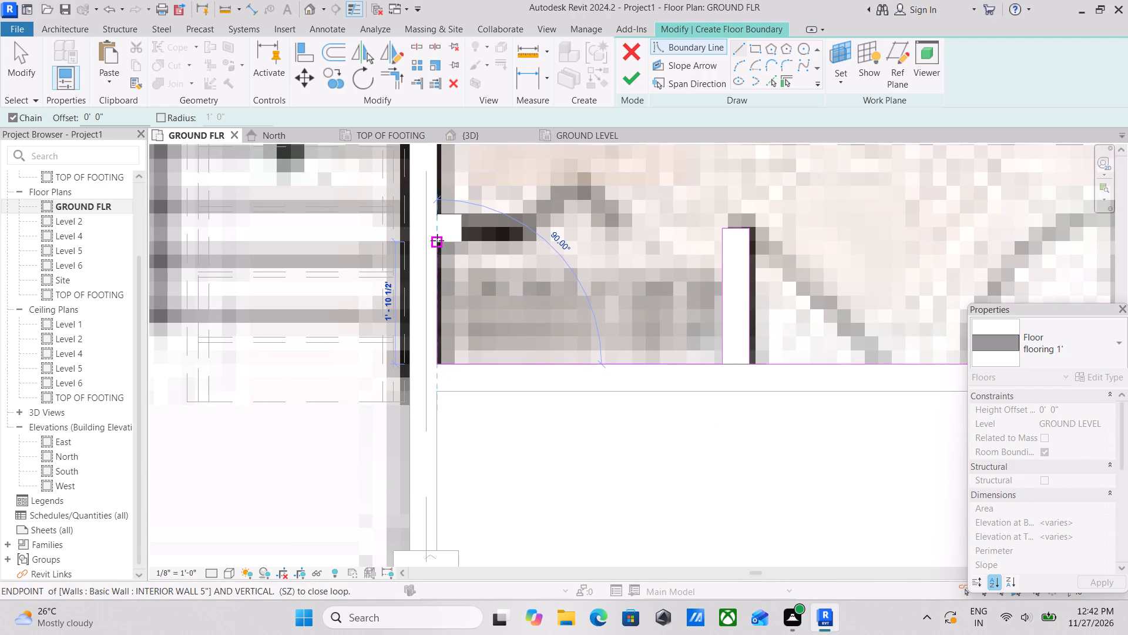
{"action": "left_click", "coordinate": [437, 241]}
{"action": "left_click", "coordinate": [463, 241]}
{"action": "scroll", "coordinate": [460, 228], "scroll_direction": "up", "scroll_amount": 1}
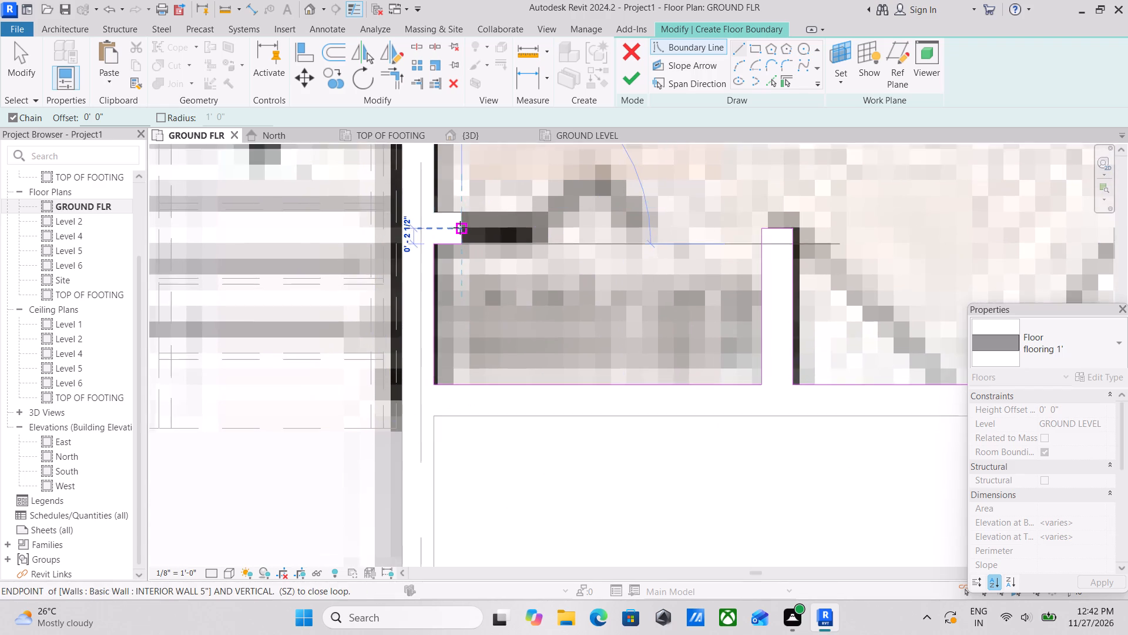
{"action": "scroll", "coordinate": [460, 228], "scroll_direction": "up", "scroll_amount": 4}
{"action": "left_click", "coordinate": [464, 207]}
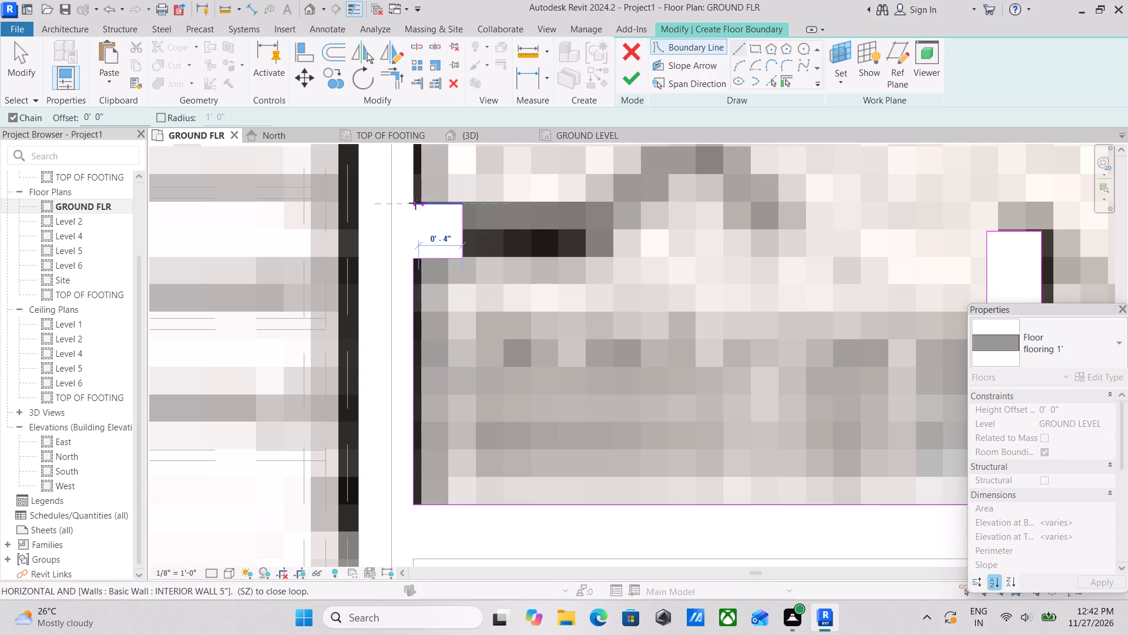
{"action": "left_click", "coordinate": [409, 203]}
Continue the boundary up Bedroom 1's west wall and around the northwest corner column, 9" up its east face, to close the loop.
{"action": "middle_click_drag", "start_coordinate": [414, 219], "coordinate": [406, 345]}
{"action": "scroll", "coordinate": [407, 202], "scroll_direction": "down", "scroll_amount": 2}
{"action": "middle_click_drag", "start_coordinate": [410, 244], "coordinate": [402, 353]}
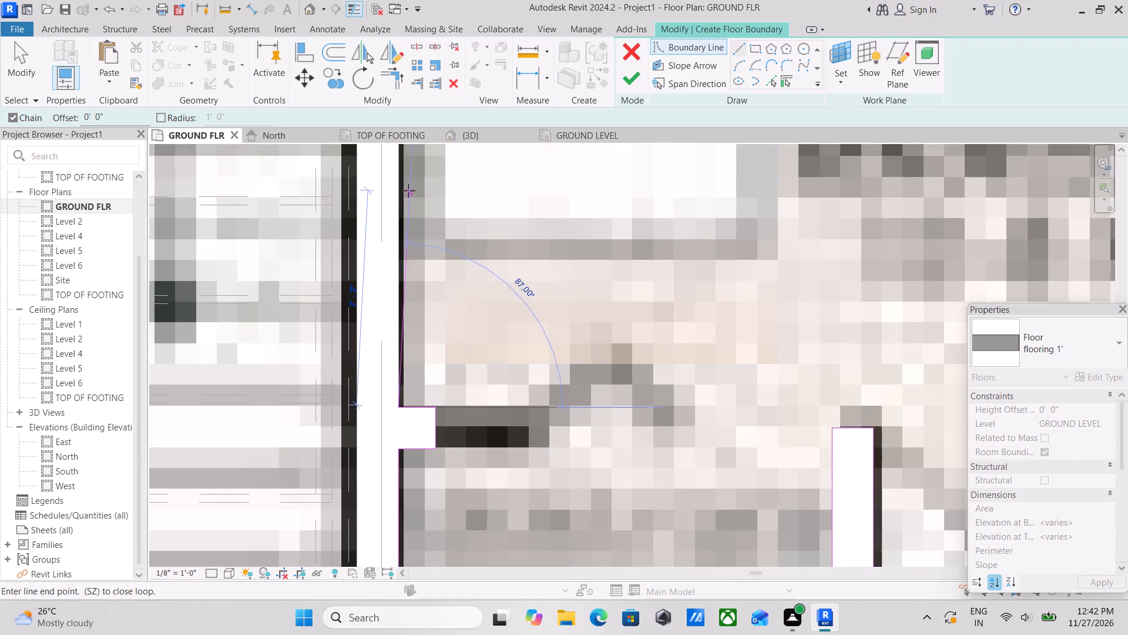
{"action": "scroll", "coordinate": [408, 190], "scroll_direction": "down", "scroll_amount": 1}
{"action": "middle_click_drag", "start_coordinate": [408, 208], "coordinate": [409, 394]}
{"action": "scroll", "coordinate": [417, 219], "scroll_direction": "down", "scroll_amount": 1}
{"action": "middle_click_drag", "start_coordinate": [416, 231], "coordinate": [412, 375]}
{"action": "scroll", "coordinate": [412, 375], "scroll_direction": "up", "scroll_amount": 1}
{"action": "scroll", "coordinate": [394, 242], "scroll_direction": "down", "scroll_amount": 3}
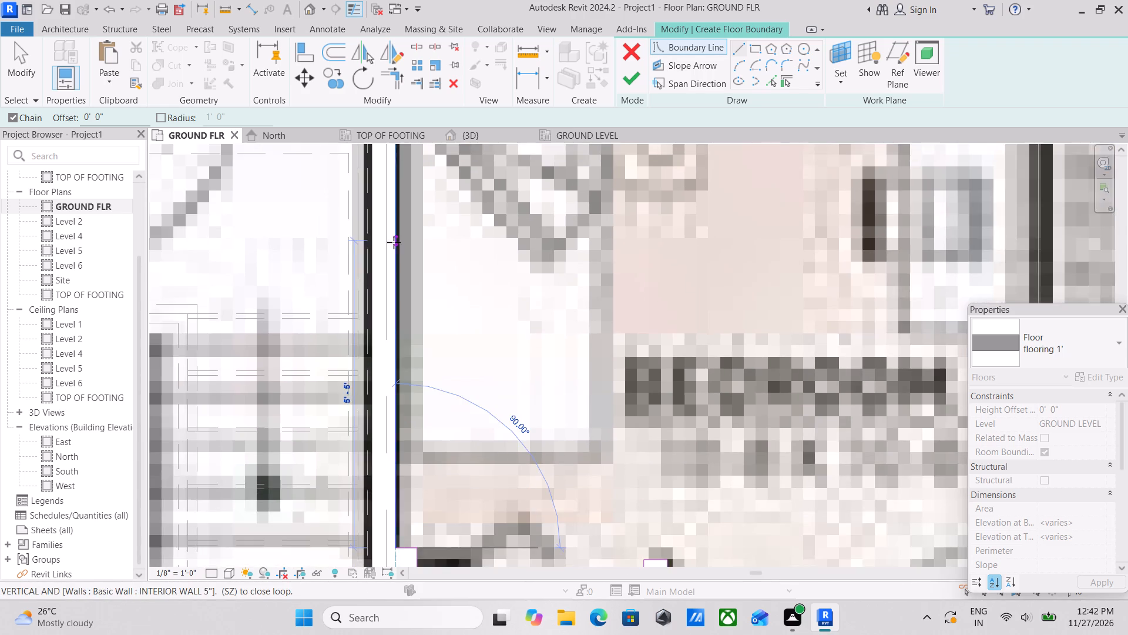
{"action": "scroll", "coordinate": [392, 242], "scroll_direction": "down", "scroll_amount": 4}
{"action": "middle_click_drag", "start_coordinate": [392, 243], "coordinate": [405, 355]}
{"action": "scroll", "coordinate": [405, 355], "scroll_direction": "up", "scroll_amount": 1}
{"action": "scroll", "coordinate": [409, 265], "scroll_direction": "up", "scroll_amount": 4}
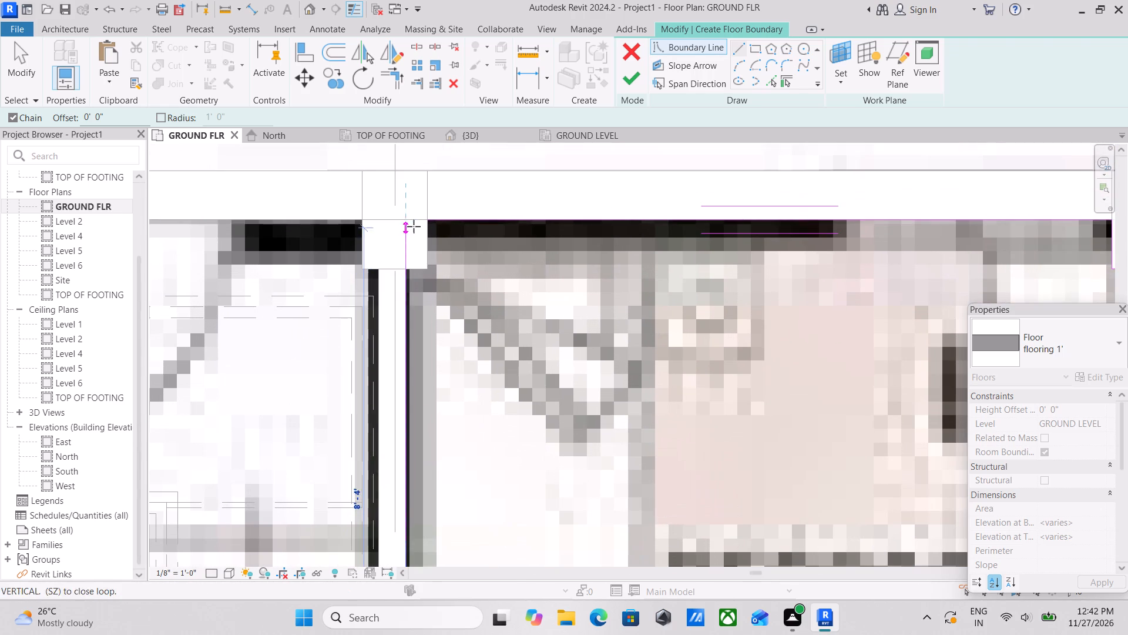
{"action": "left_click", "coordinate": [409, 270]}
{"action": "scroll", "coordinate": [418, 270], "scroll_direction": "up", "scroll_amount": 3}
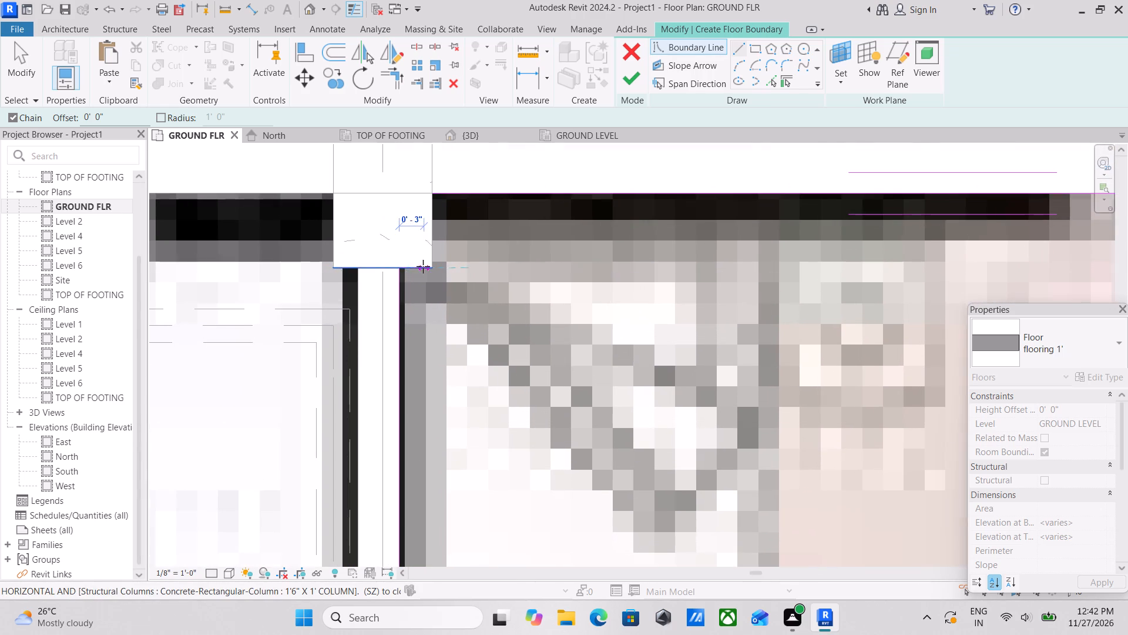
{"action": "left_click", "coordinate": [428, 265]}
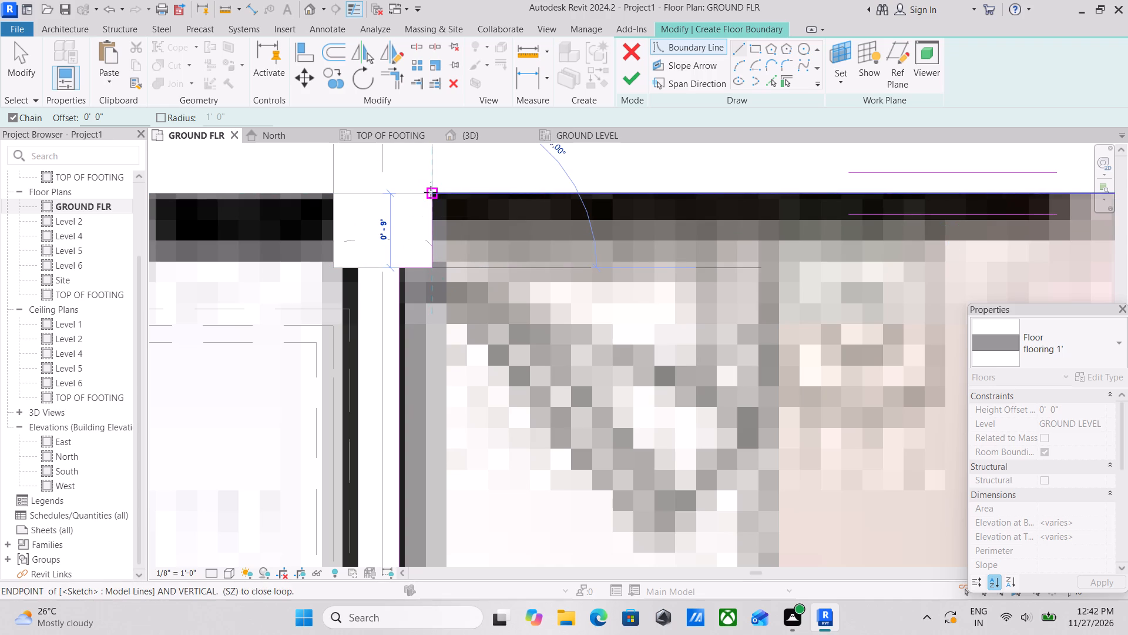
{"action": "left_click", "coordinate": [431, 192]}
Add a rectangular boundary of 1'-10 1/2" by 1'-5 1/2" around the small enclosed space south of Bedroom 1's east closet.
{"action": "scroll", "coordinate": [431, 192], "scroll_direction": "down", "scroll_amount": 4}
{"action": "scroll", "coordinate": [505, 237], "scroll_direction": "down", "scroll_amount": 8}
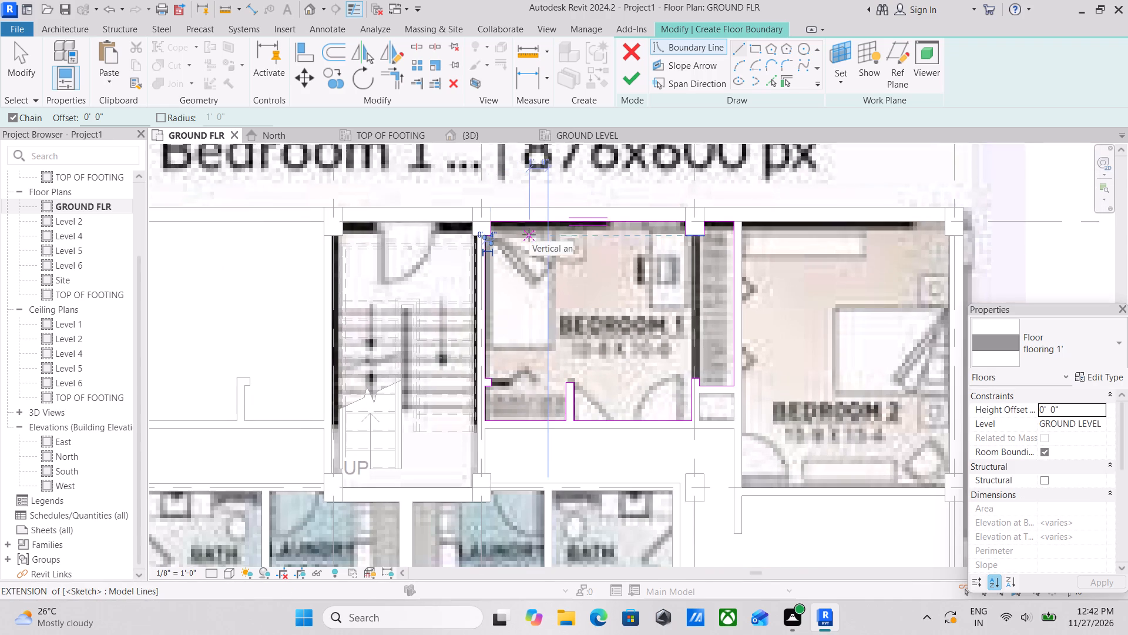
{"action": "middle_click_drag", "start_coordinate": [529, 235], "coordinate": [520, 168]}
{"action": "scroll", "coordinate": [646, 298], "scroll_direction": "up", "scroll_amount": 3}
{"action": "scroll", "coordinate": [659, 305], "scroll_direction": "down", "scroll_amount": 3}
{"action": "middle_click_drag", "start_coordinate": [648, 298], "coordinate": [505, 228]}
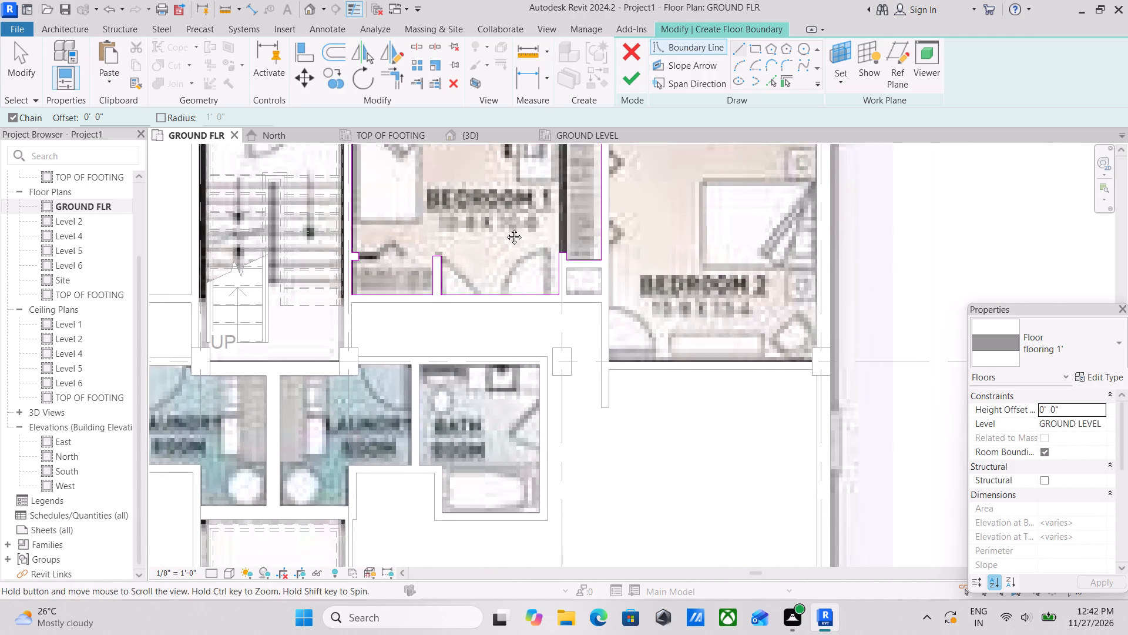
{"action": "middle_click_drag", "start_coordinate": [505, 228], "coordinate": [503, 226]}
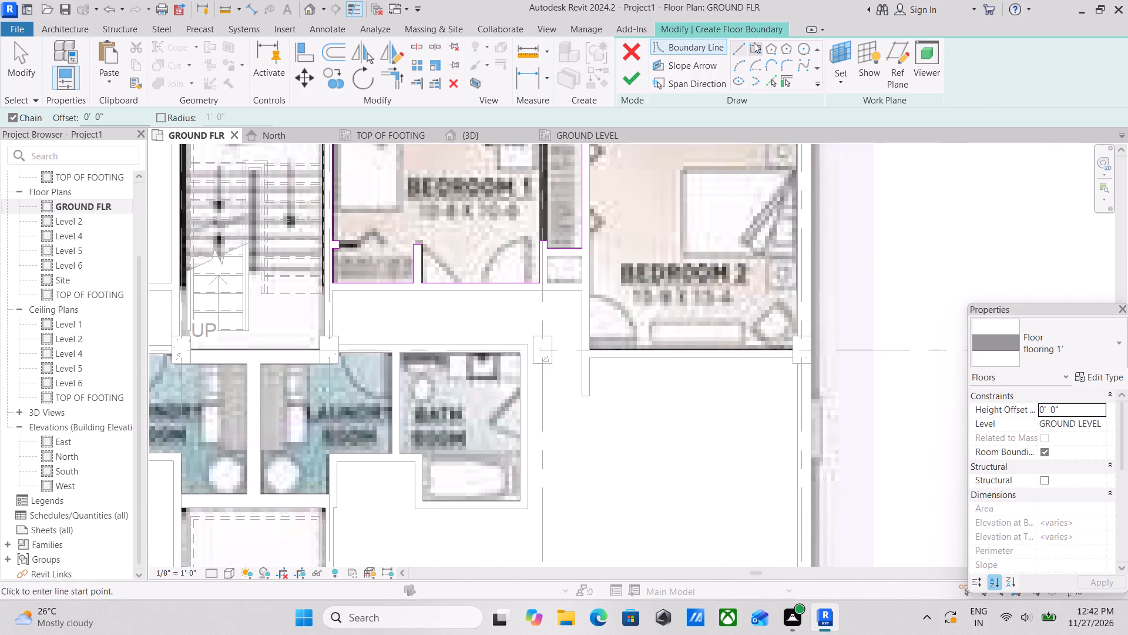
{"action": "left_click", "coordinate": [754, 42]}
{"action": "scroll", "coordinate": [485, 333], "scroll_direction": "up", "scroll_amount": 5}
{"action": "scroll", "coordinate": [536, 198], "scroll_direction": "up", "scroll_amount": 2}
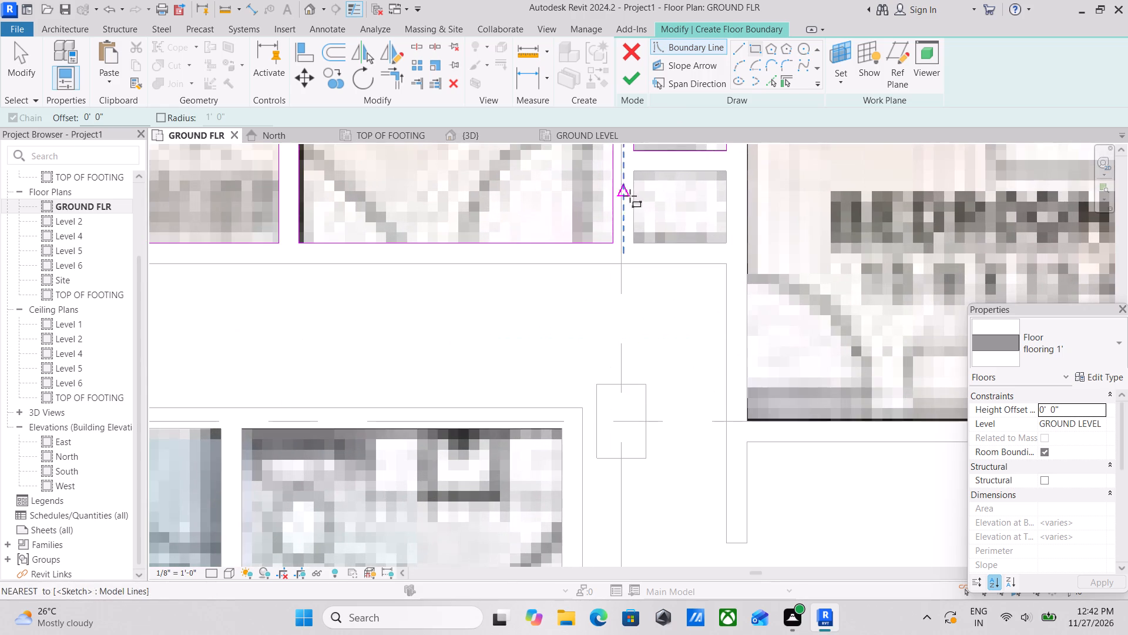
{"action": "middle_click_drag", "start_coordinate": [637, 212], "coordinate": [583, 263]}
{"action": "scroll", "coordinate": [616, 228], "scroll_direction": "up", "scroll_amount": 1}
{"action": "left_click", "coordinate": [583, 222]}
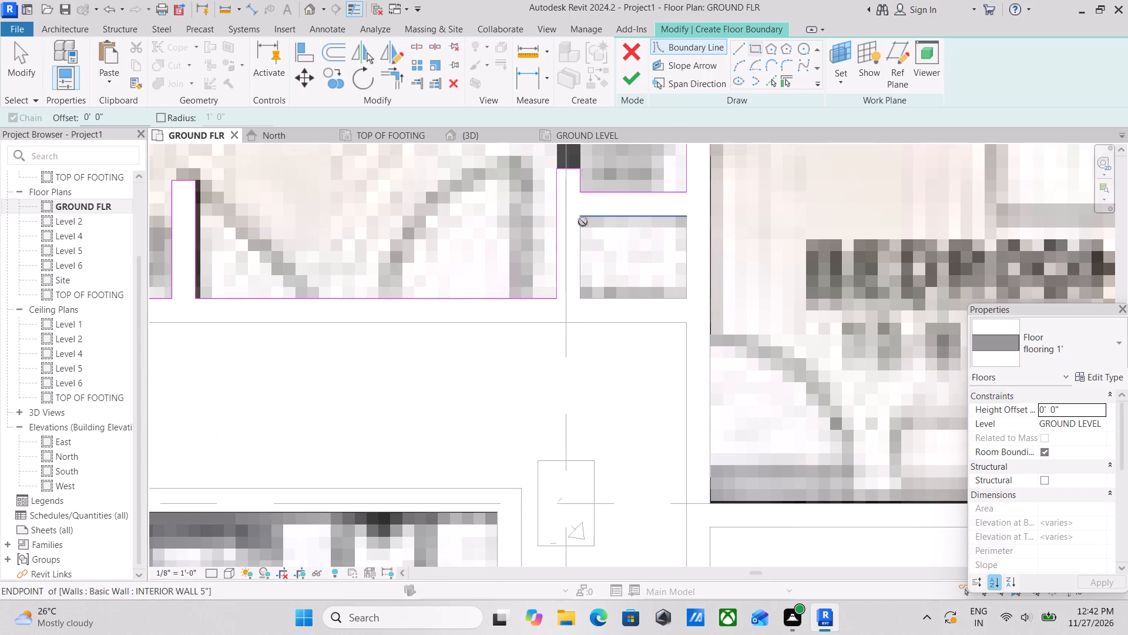
{"action": "left_click", "coordinate": [686, 295]}
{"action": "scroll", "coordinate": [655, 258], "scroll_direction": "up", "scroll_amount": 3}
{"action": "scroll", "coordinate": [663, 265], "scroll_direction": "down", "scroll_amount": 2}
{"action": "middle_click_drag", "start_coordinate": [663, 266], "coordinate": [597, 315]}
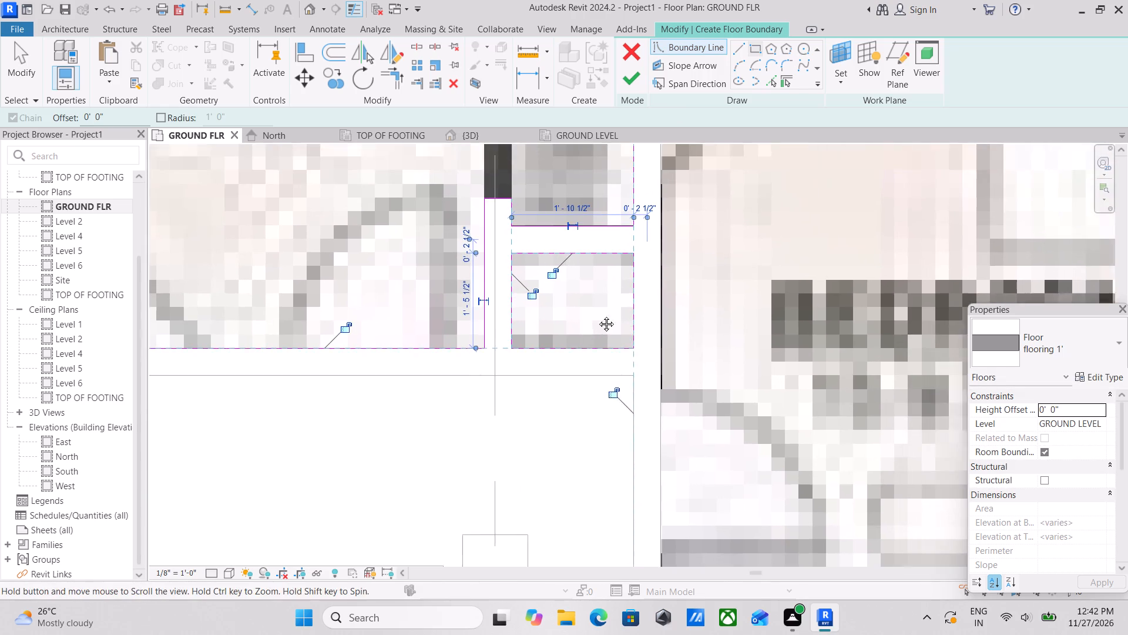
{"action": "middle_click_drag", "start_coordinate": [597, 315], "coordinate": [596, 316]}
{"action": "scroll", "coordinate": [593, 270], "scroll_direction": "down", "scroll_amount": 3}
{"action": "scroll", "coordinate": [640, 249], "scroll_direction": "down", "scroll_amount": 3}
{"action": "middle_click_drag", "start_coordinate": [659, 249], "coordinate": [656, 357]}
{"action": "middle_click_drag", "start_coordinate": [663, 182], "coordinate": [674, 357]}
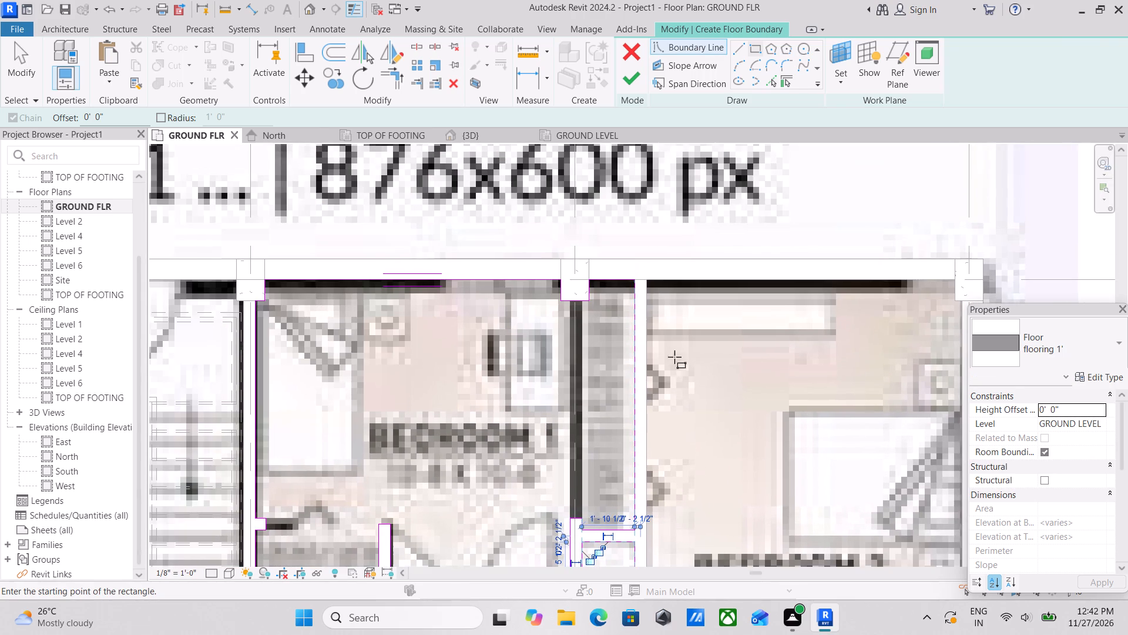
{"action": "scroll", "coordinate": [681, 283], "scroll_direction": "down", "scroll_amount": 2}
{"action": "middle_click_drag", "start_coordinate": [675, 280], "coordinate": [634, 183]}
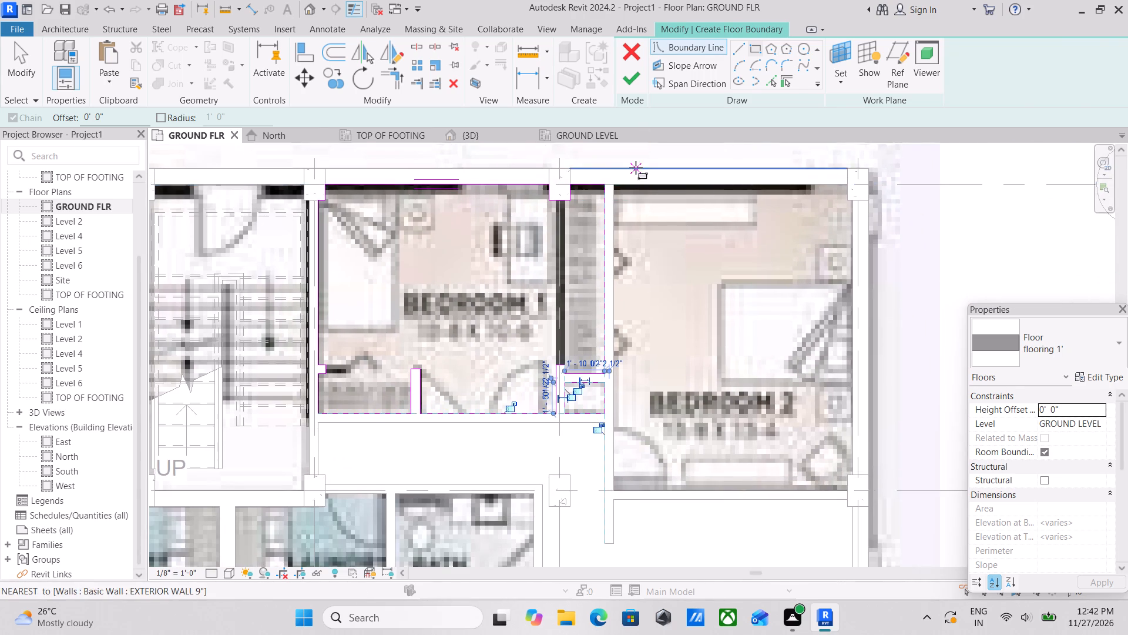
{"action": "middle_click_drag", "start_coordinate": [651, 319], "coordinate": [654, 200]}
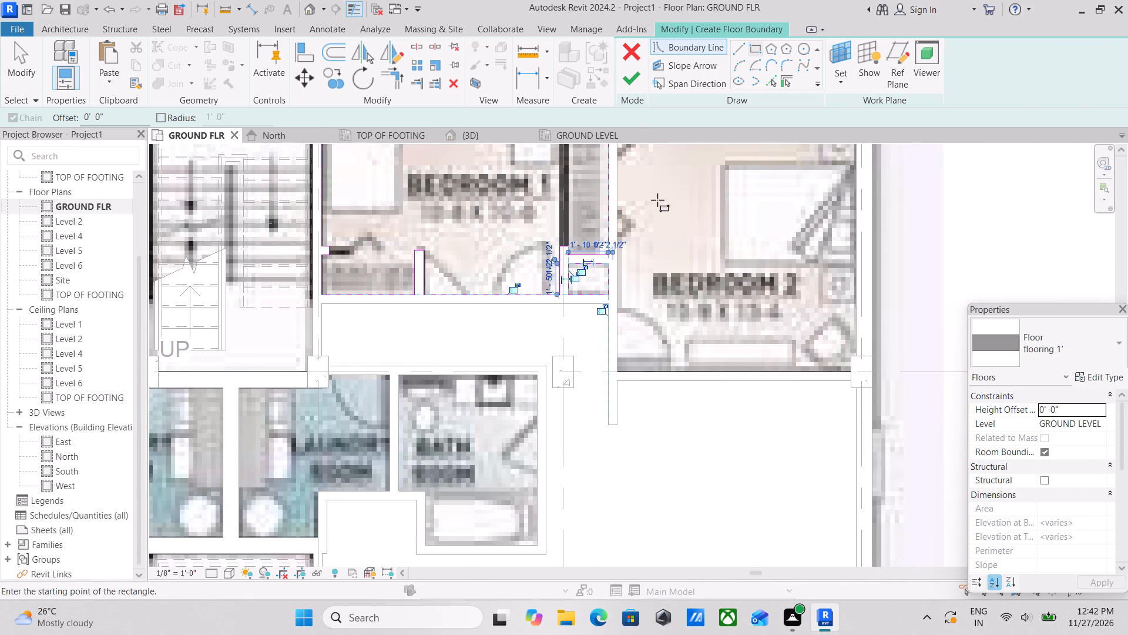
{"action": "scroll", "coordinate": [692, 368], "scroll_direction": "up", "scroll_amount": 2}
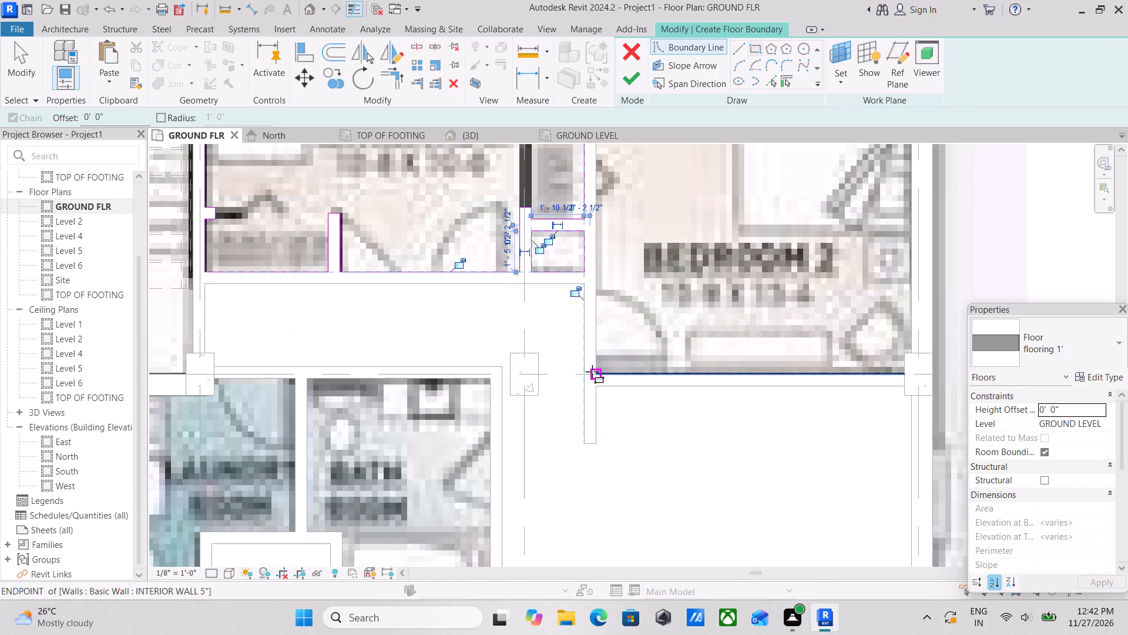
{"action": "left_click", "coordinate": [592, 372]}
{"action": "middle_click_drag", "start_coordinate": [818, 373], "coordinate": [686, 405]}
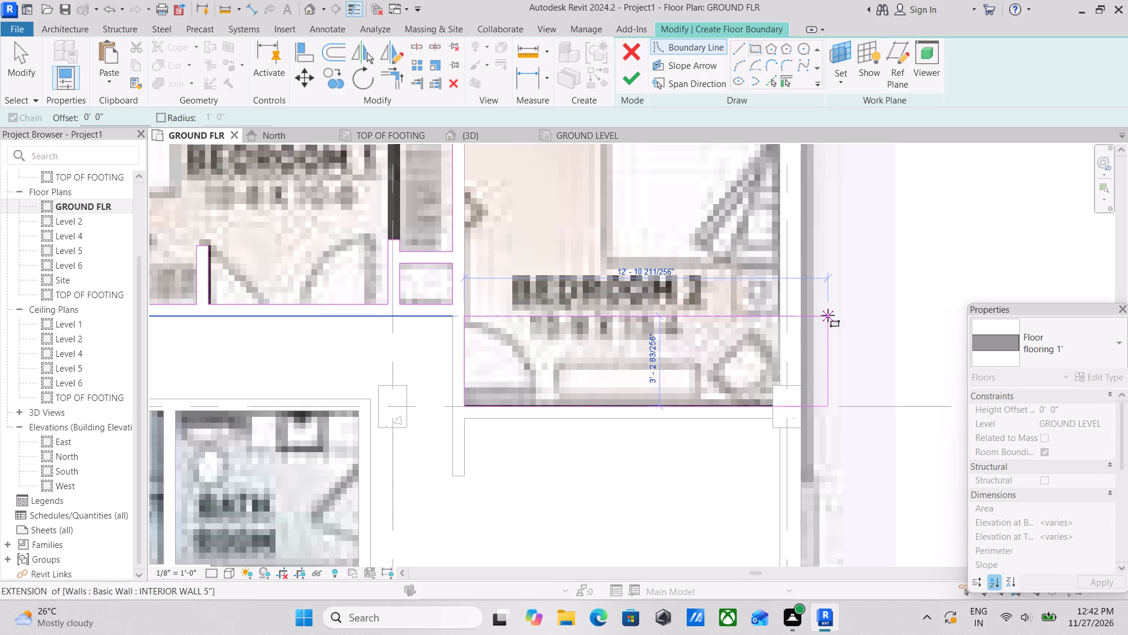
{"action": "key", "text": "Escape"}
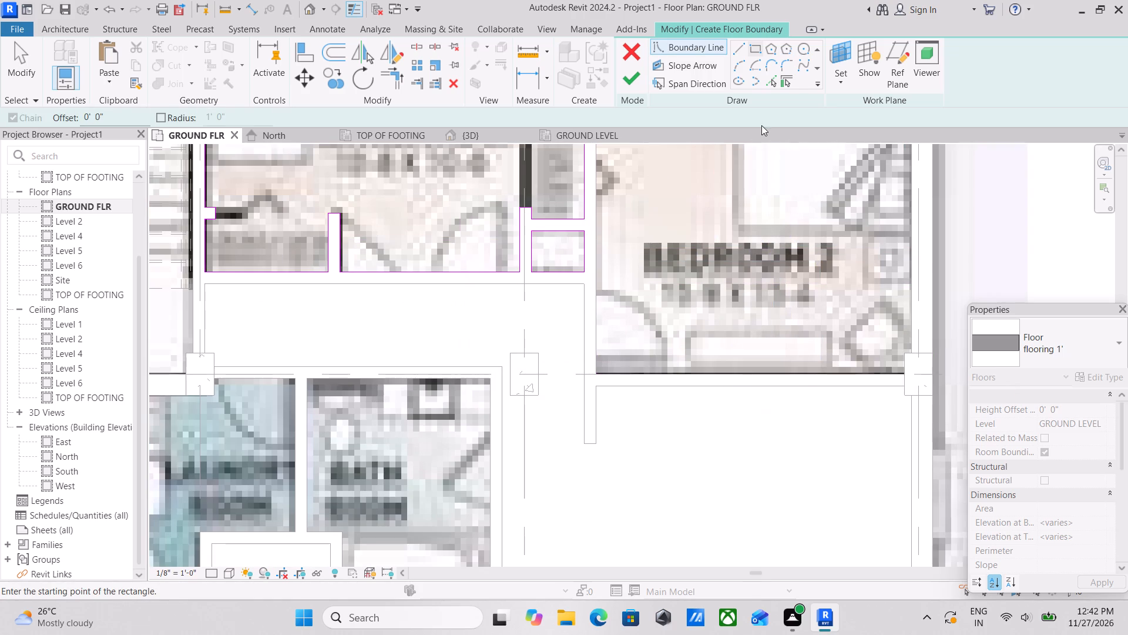
Draw the floor boundary along Bedroom 2's south wall, 9" up the southeast column's west face and east to the exterior wall.
{"action": "left_click", "coordinate": [746, 43]}
{"action": "scroll", "coordinate": [552, 349], "scroll_direction": "up", "scroll_amount": 3}
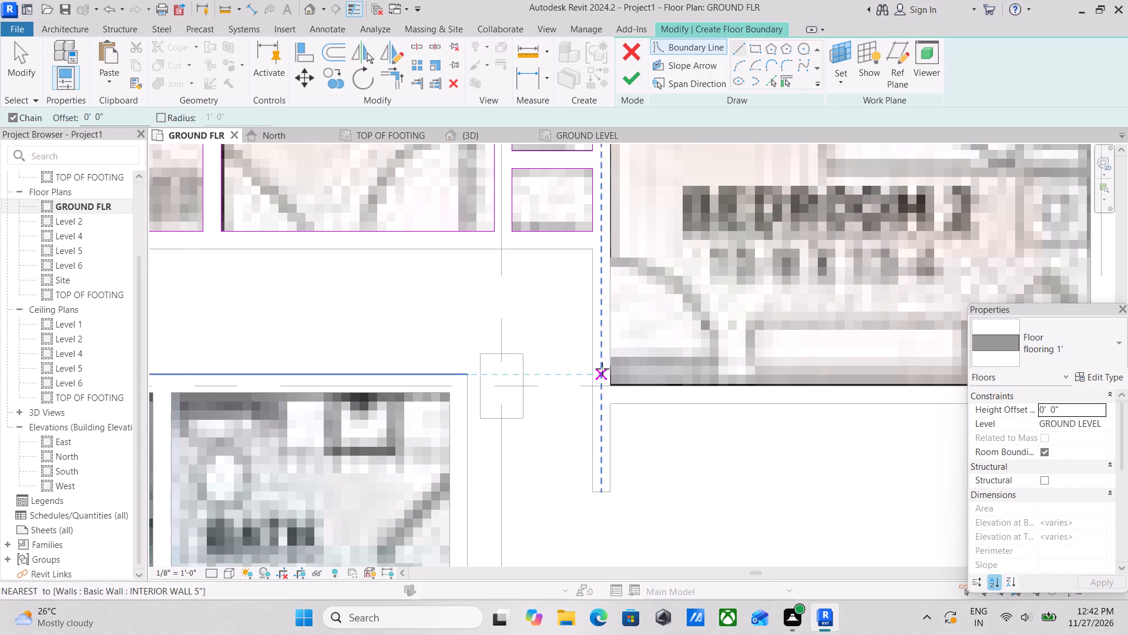
{"action": "left_click", "coordinate": [614, 383]}
{"action": "middle_click_drag", "start_coordinate": [801, 353], "coordinate": [481, 311]}
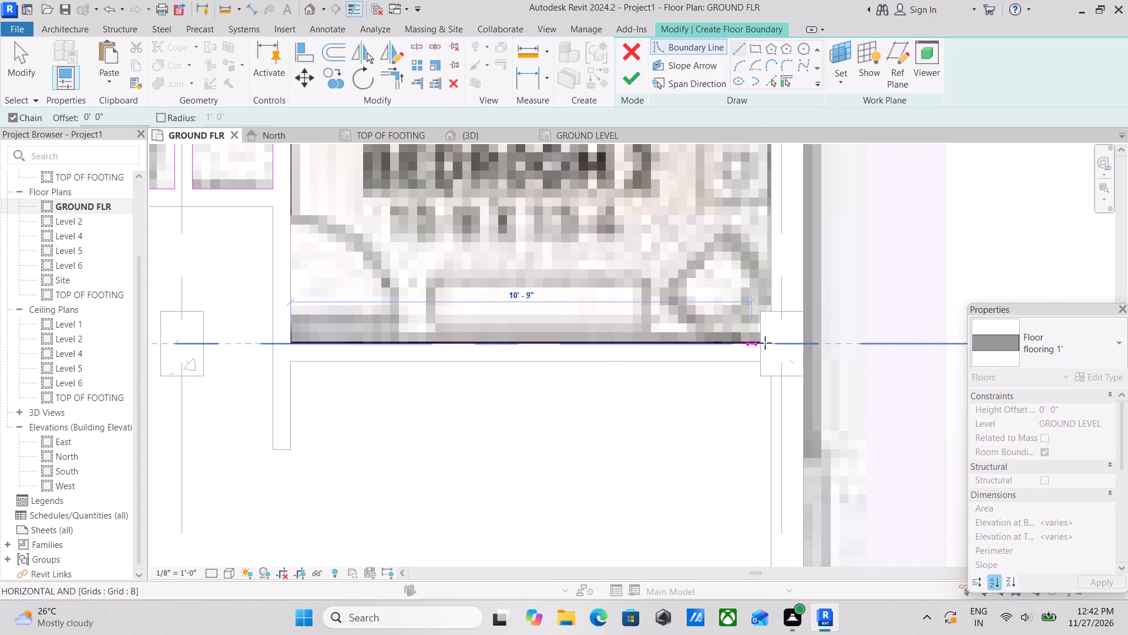
{"action": "left_click", "coordinate": [759, 343]}
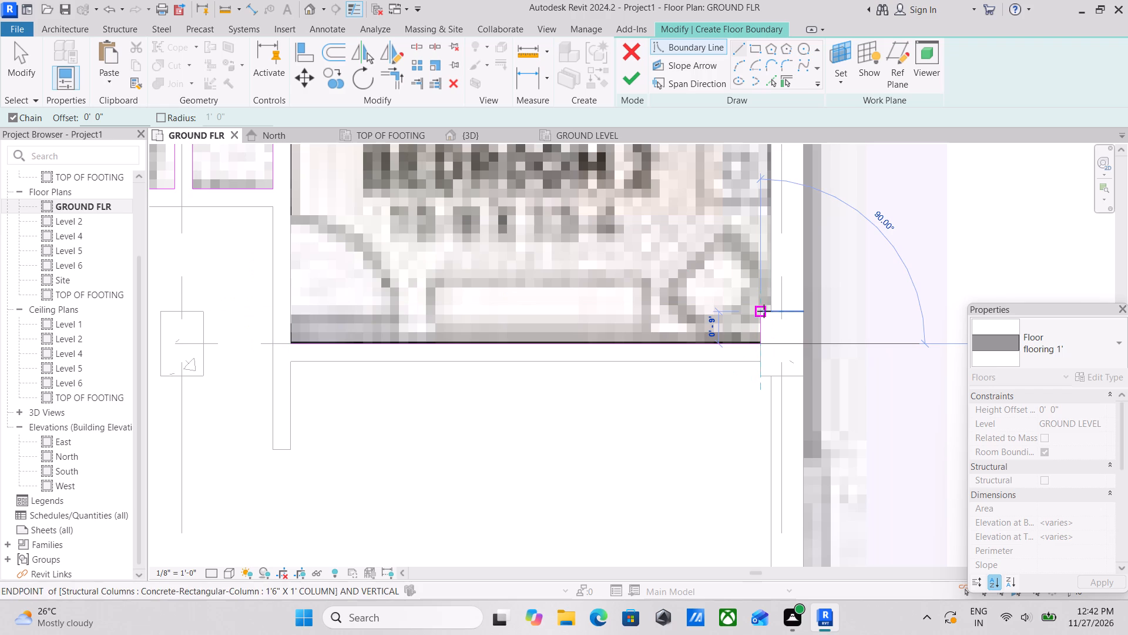
{"action": "left_click", "coordinate": [764, 311]}
{"action": "left_click", "coordinate": [775, 309]}
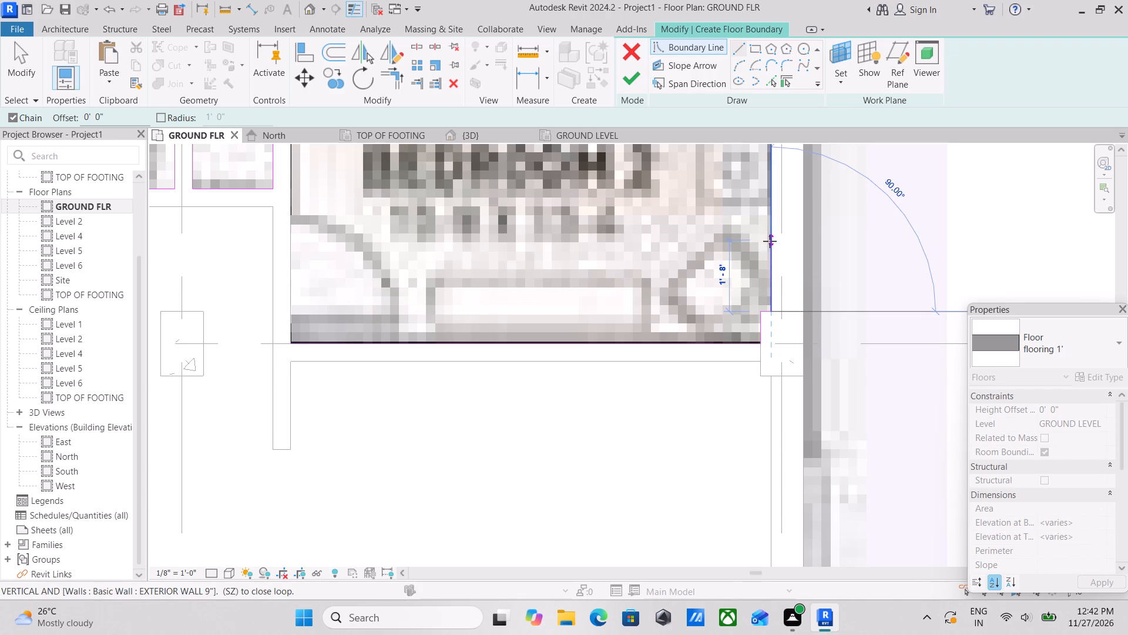
Continue the boundary up Bedroom 2's east wall and around the northeast corner column, 9" up its west face.
{"action": "middle_click_drag", "start_coordinate": [770, 241], "coordinate": [800, 392]}
{"action": "middle_click_drag", "start_coordinate": [797, 291], "coordinate": [807, 375]}
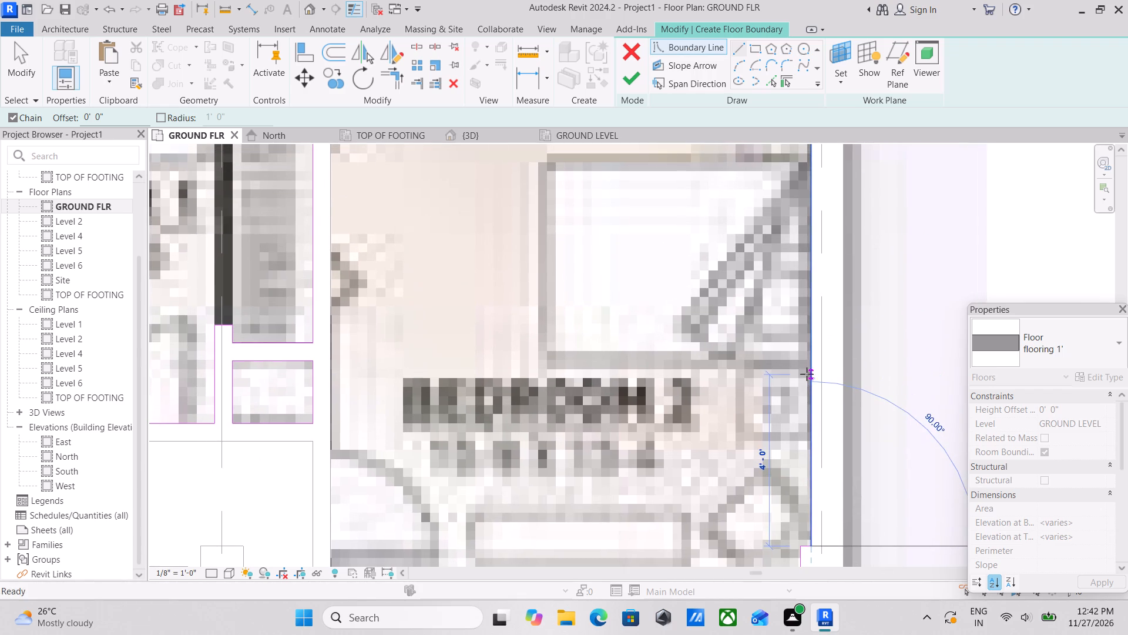
{"action": "middle_click_drag", "start_coordinate": [800, 258], "coordinate": [785, 315]}
{"action": "scroll", "coordinate": [784, 212], "scroll_direction": "up", "scroll_amount": 1}
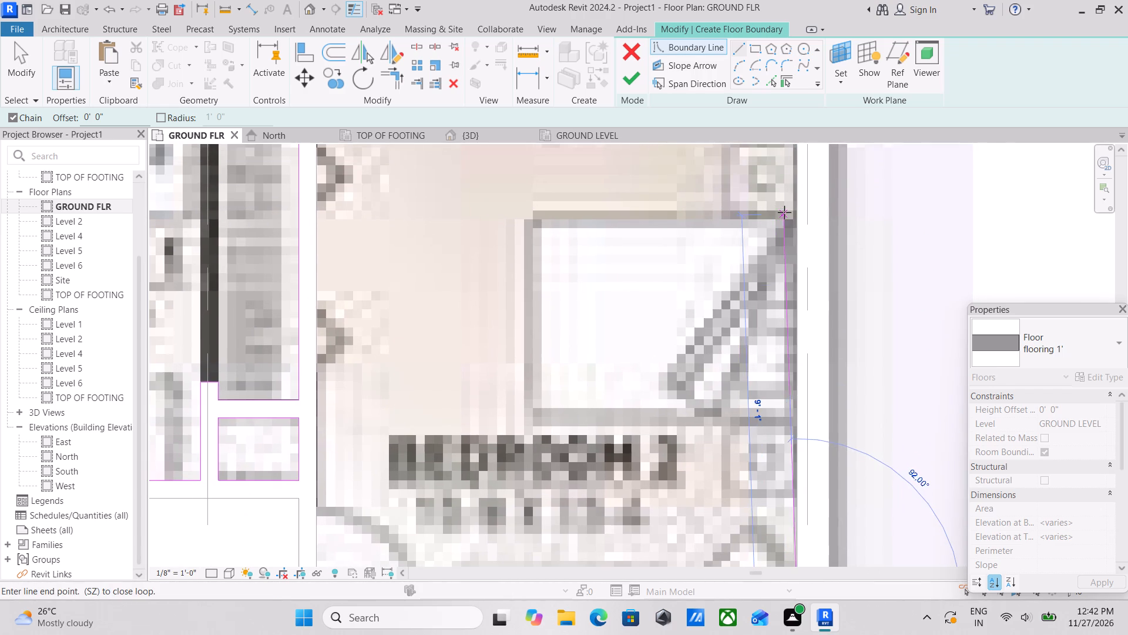
{"action": "middle_click_drag", "start_coordinate": [784, 212], "coordinate": [776, 333]}
{"action": "middle_click_drag", "start_coordinate": [820, 253], "coordinate": [745, 372]}
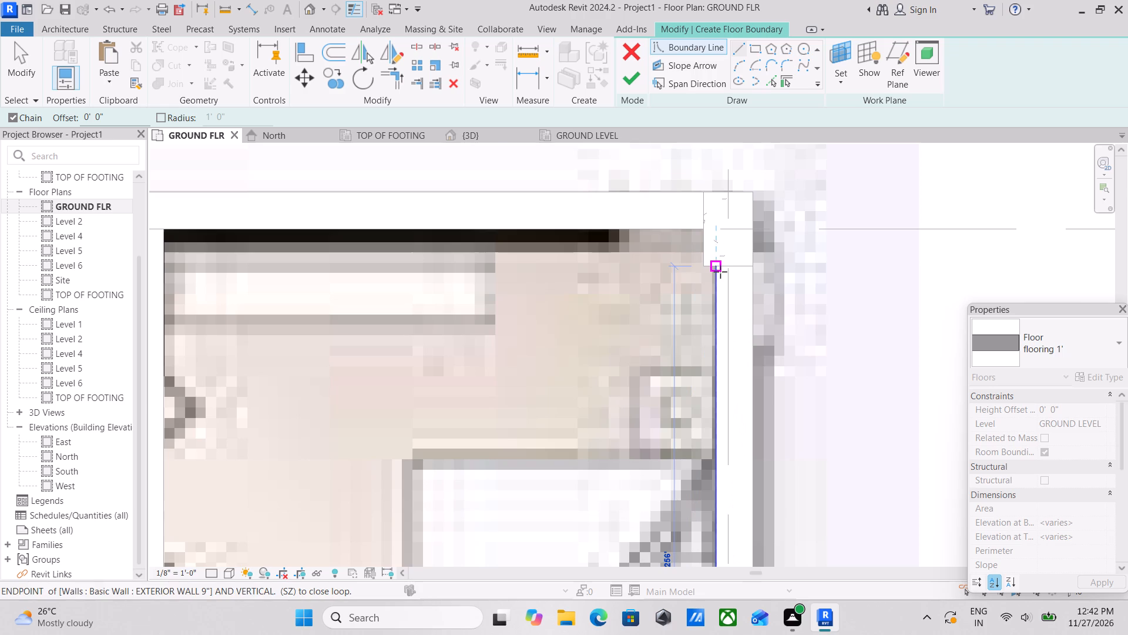
{"action": "left_click", "coordinate": [713, 265]}
{"action": "left_click", "coordinate": [706, 266]}
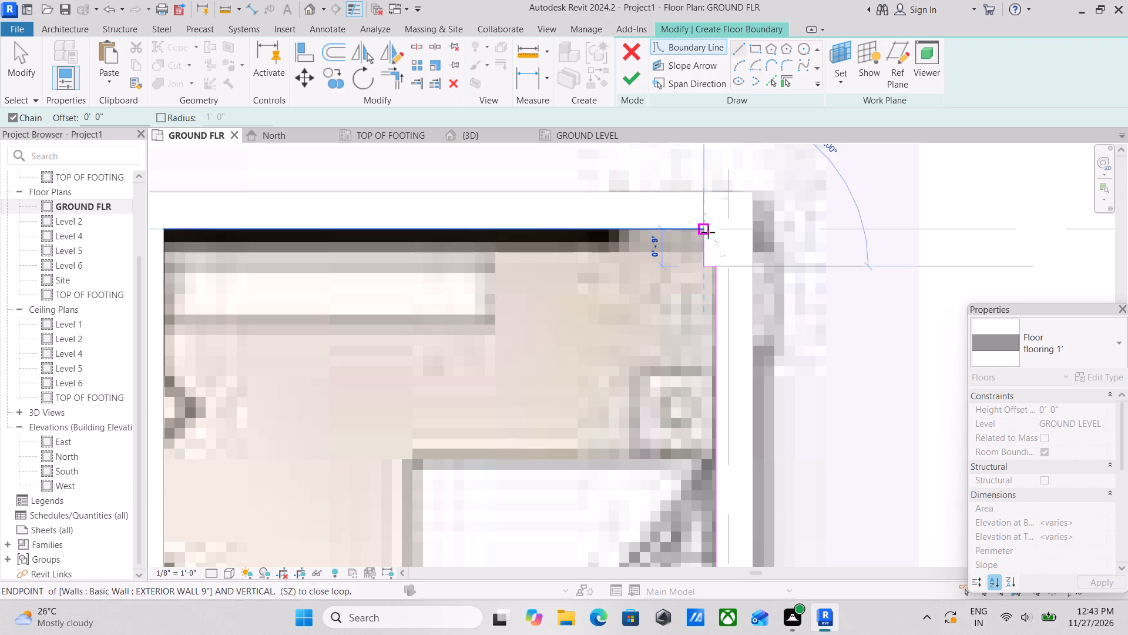
{"action": "left_click", "coordinate": [708, 232]}
Draw the boundary 10'-11 1/2" west along Bedroom 2's north wall and down its west wall to close the loop.
{"action": "middle_click_drag", "start_coordinate": [314, 243], "coordinate": [707, 251]}
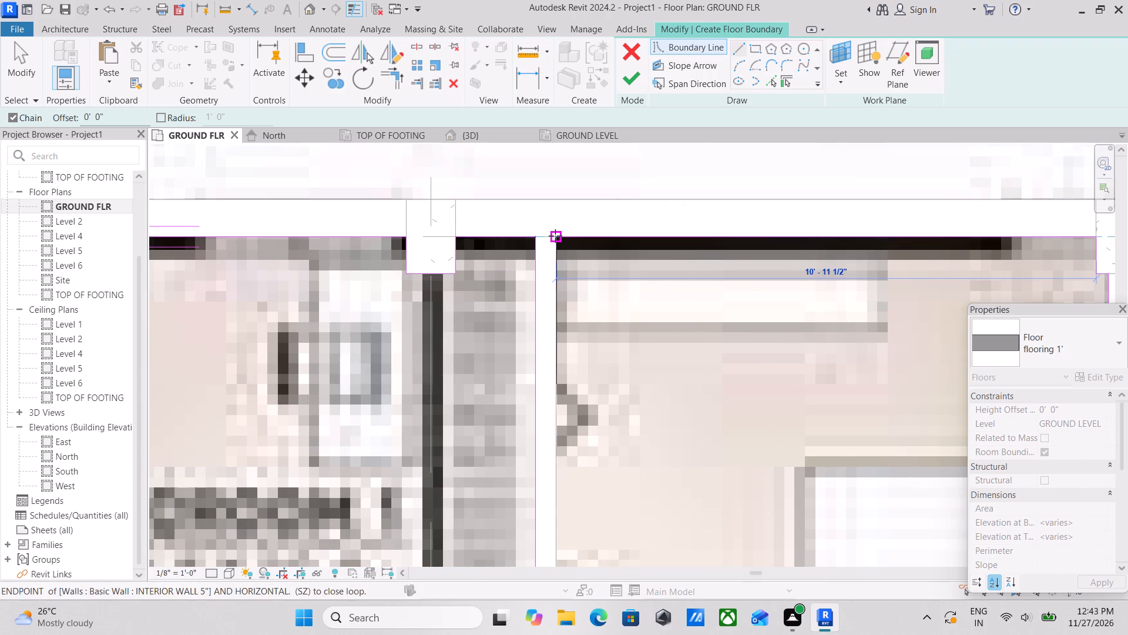
{"action": "left_click", "coordinate": [555, 236]}
{"action": "middle_click_drag", "start_coordinate": [552, 328], "coordinate": [562, 178]}
{"action": "scroll", "coordinate": [563, 382], "scroll_direction": "down", "scroll_amount": 3}
{"action": "middle_click_drag", "start_coordinate": [563, 383], "coordinate": [560, 229]}
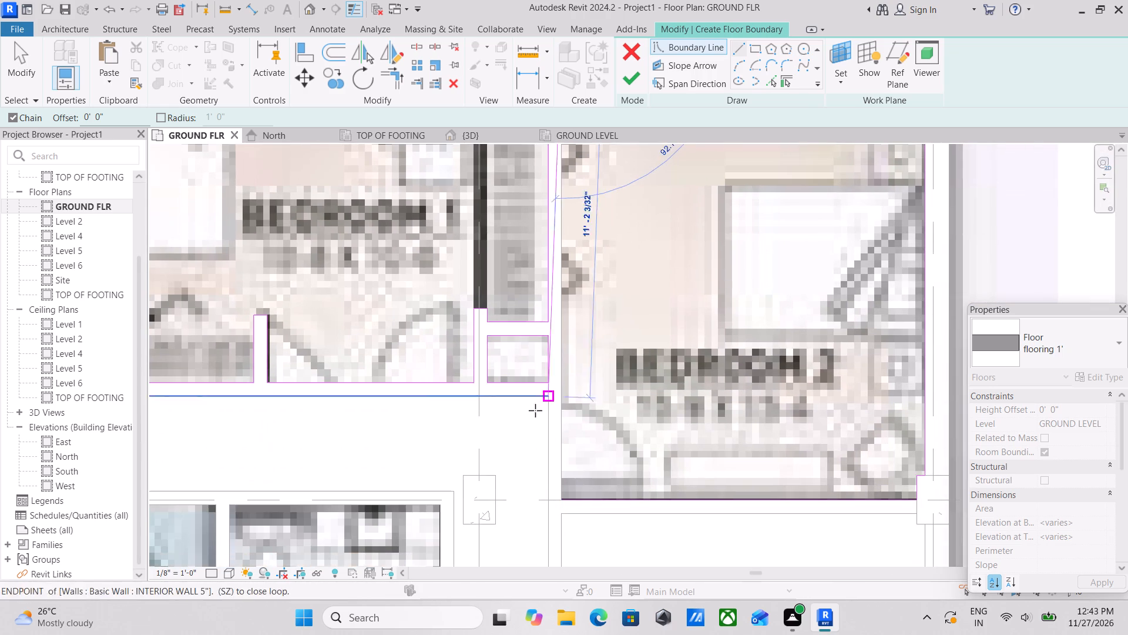
{"action": "left_click", "coordinate": [565, 501]}
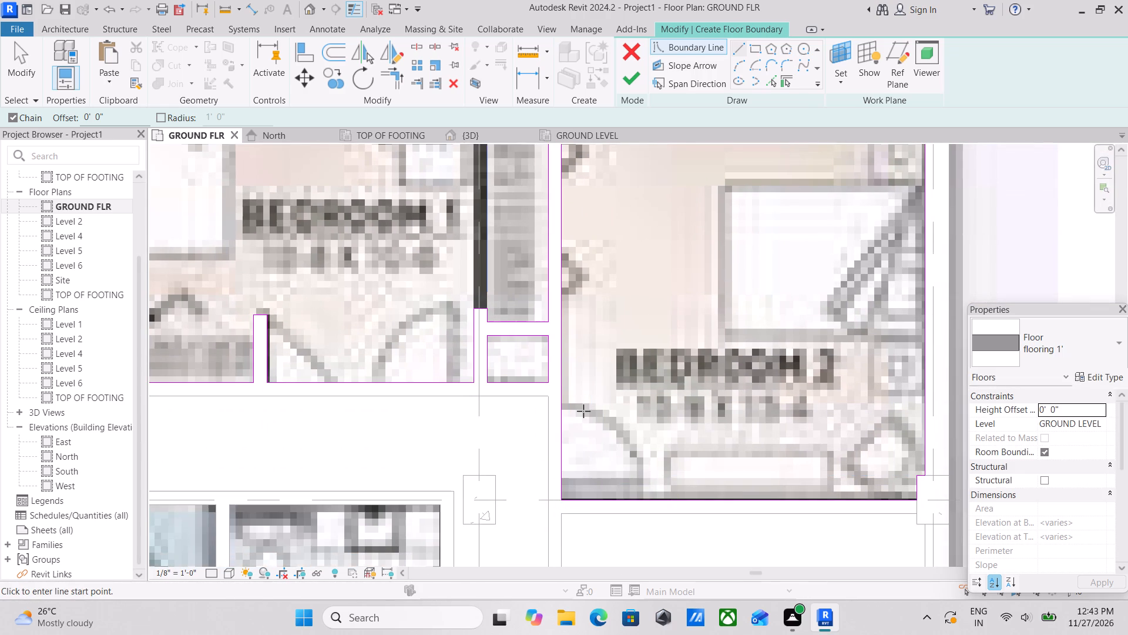
{"action": "key", "text": "Escape"}
Finish the floor sketch for Bedrooms 1 and 2 and deselect the new floor.
{"action": "scroll", "coordinate": [602, 397], "scroll_direction": "down", "scroll_amount": 8}
{"action": "scroll", "coordinate": [557, 477], "scroll_direction": "down", "scroll_amount": 3}
{"action": "middle_click_drag", "start_coordinate": [555, 462], "coordinate": [605, 343]}
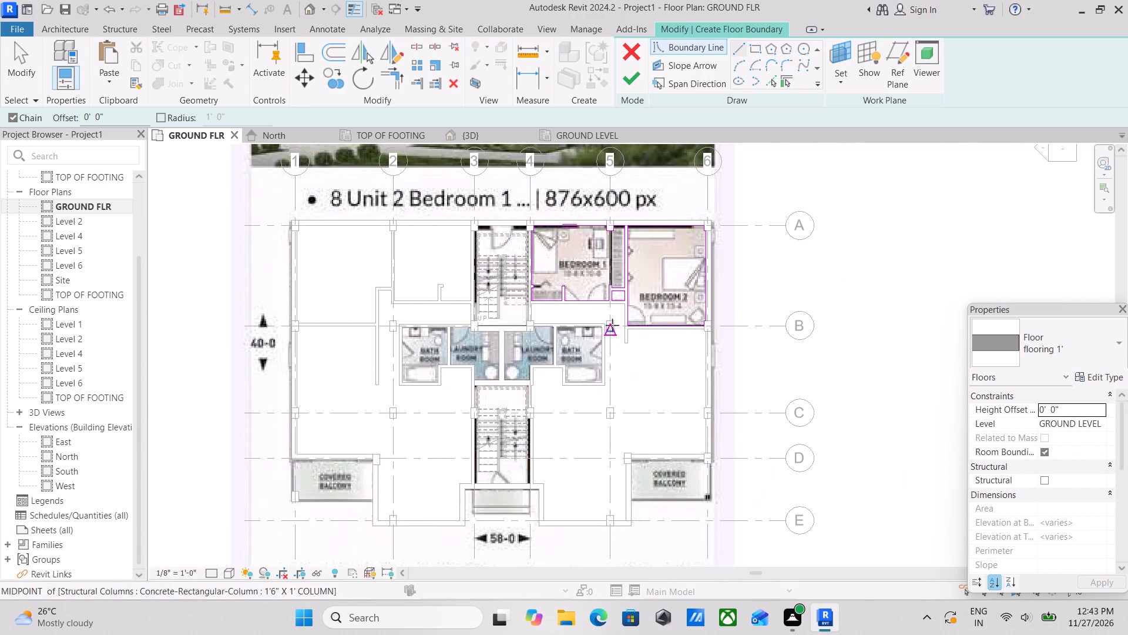
{"action": "left_click", "coordinate": [635, 77]}
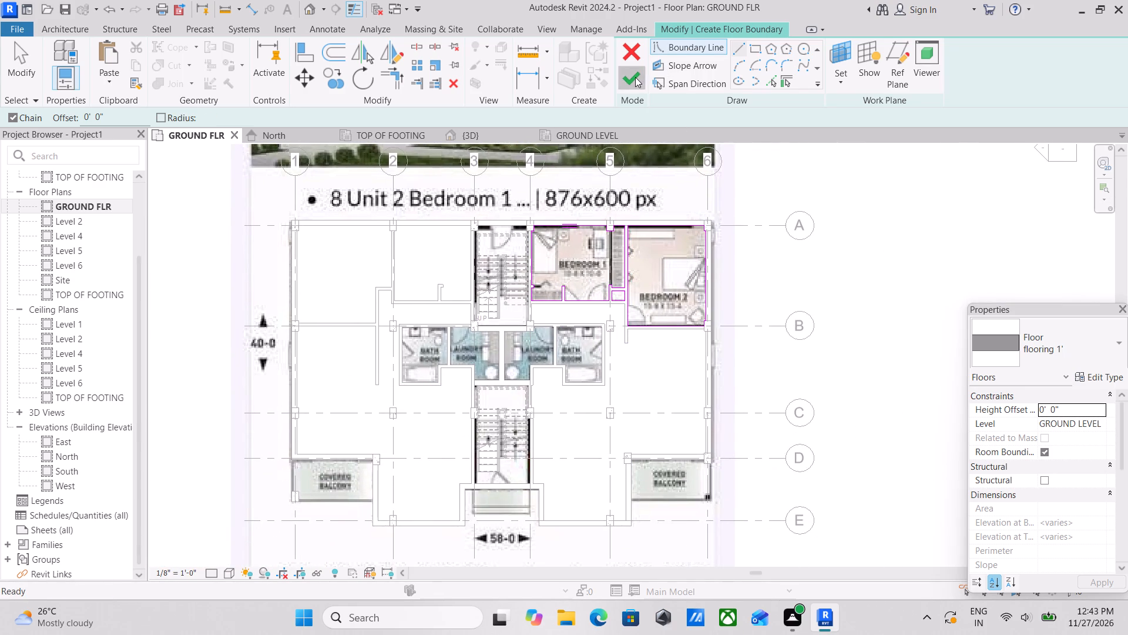
{"action": "scroll", "coordinate": [368, 366], "scroll_direction": "up", "scroll_amount": 4}
{"action": "scroll", "coordinate": [442, 306], "scroll_direction": "up", "scroll_amount": 3}
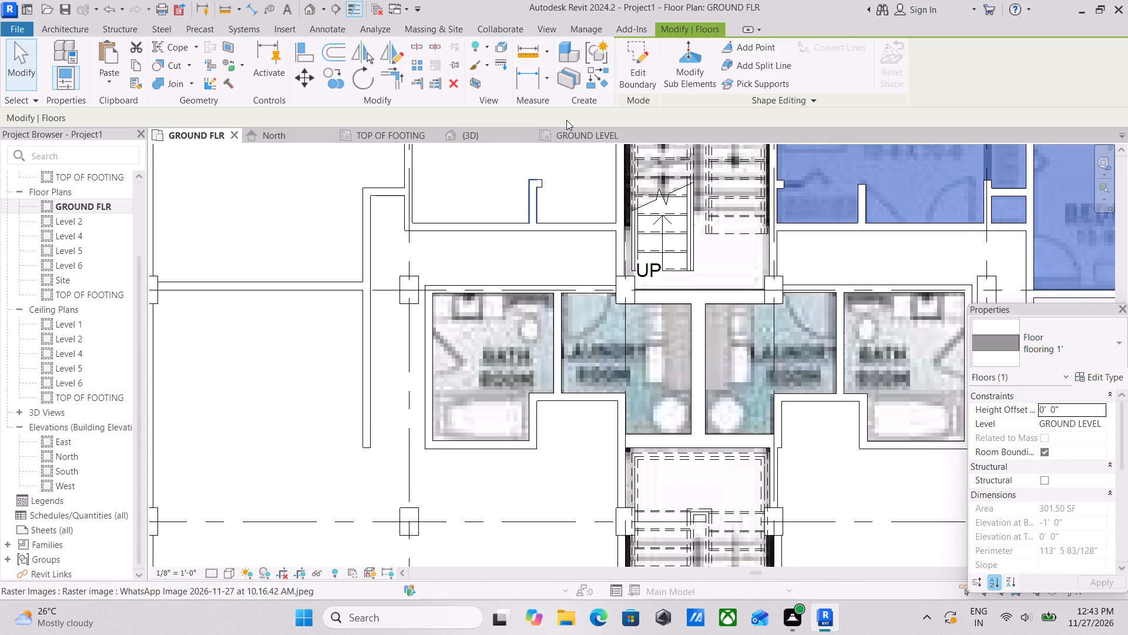
{"action": "scroll", "coordinate": [617, 272], "scroll_direction": "up", "scroll_amount": 2}
{"action": "middle_click_drag", "start_coordinate": [633, 298], "coordinate": [479, 350]}
{"action": "scroll", "coordinate": [479, 350], "scroll_direction": "down", "scroll_amount": 1}
{"action": "middle_click_drag", "start_coordinate": [479, 350], "coordinate": [496, 380]}
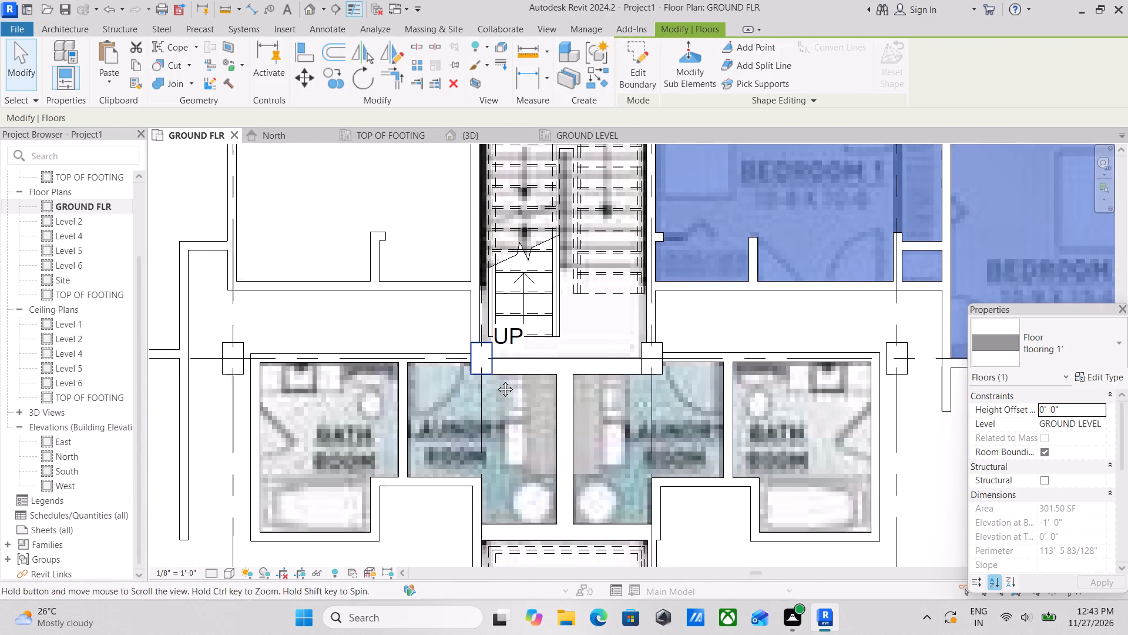
{"action": "middle_click_drag", "start_coordinate": [496, 380], "coordinate": [501, 393]}
{"action": "key", "text": "Escape"}
Start a new flooring 1' floor and trace its boundary down the west bathroom's west wall and along the bathtub's south wall.
{"action": "middle_click_drag", "start_coordinate": [418, 359], "coordinate": [501, 333]}
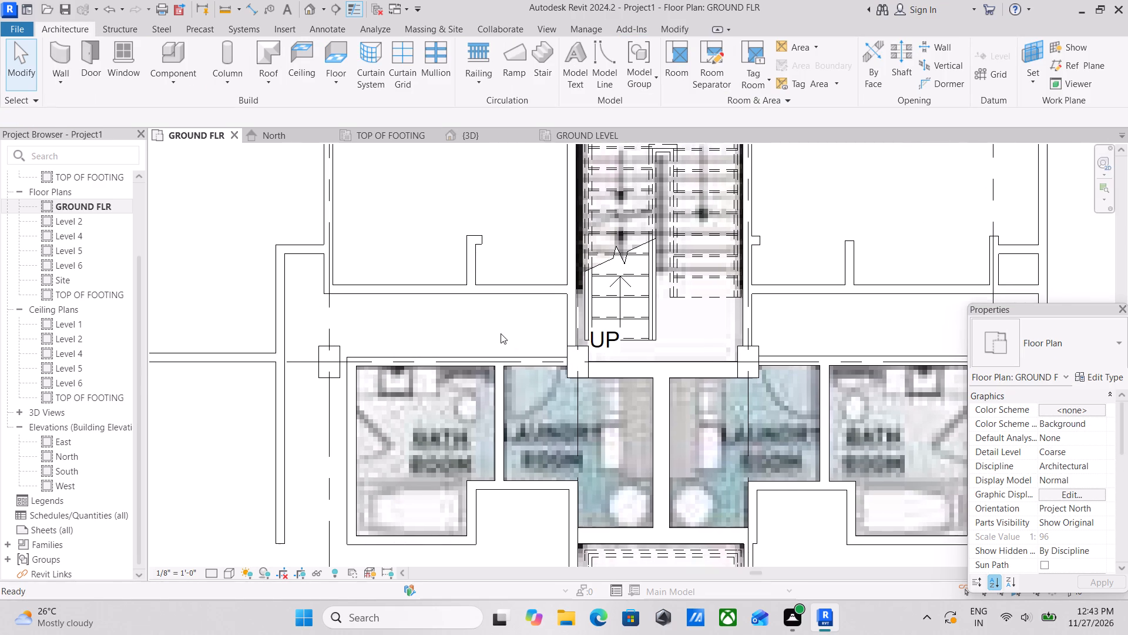
{"action": "middle_click_drag", "start_coordinate": [501, 333], "coordinate": [515, 357]}
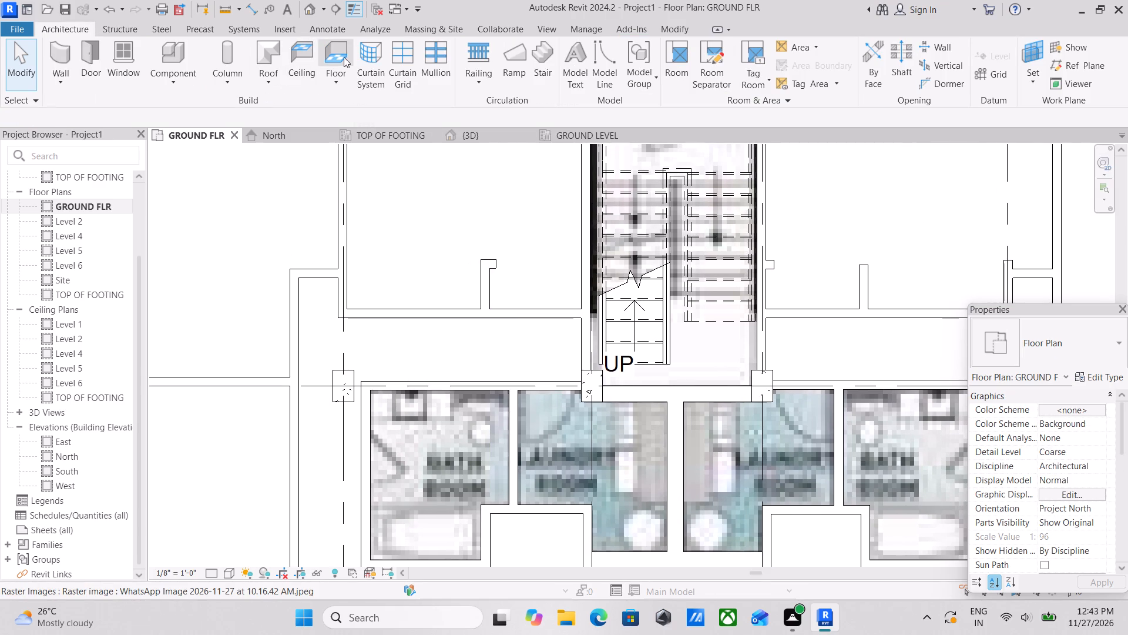
{"action": "left_click", "coordinate": [327, 74]}
{"action": "left_click", "coordinate": [343, 104]}
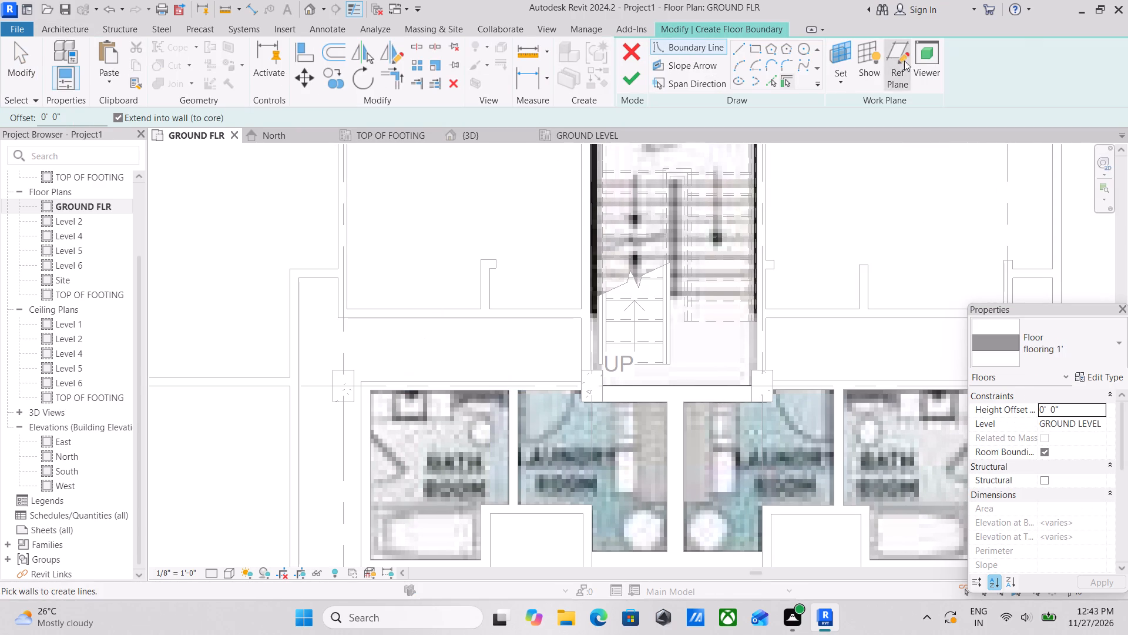
{"action": "left_click", "coordinate": [746, 45]}
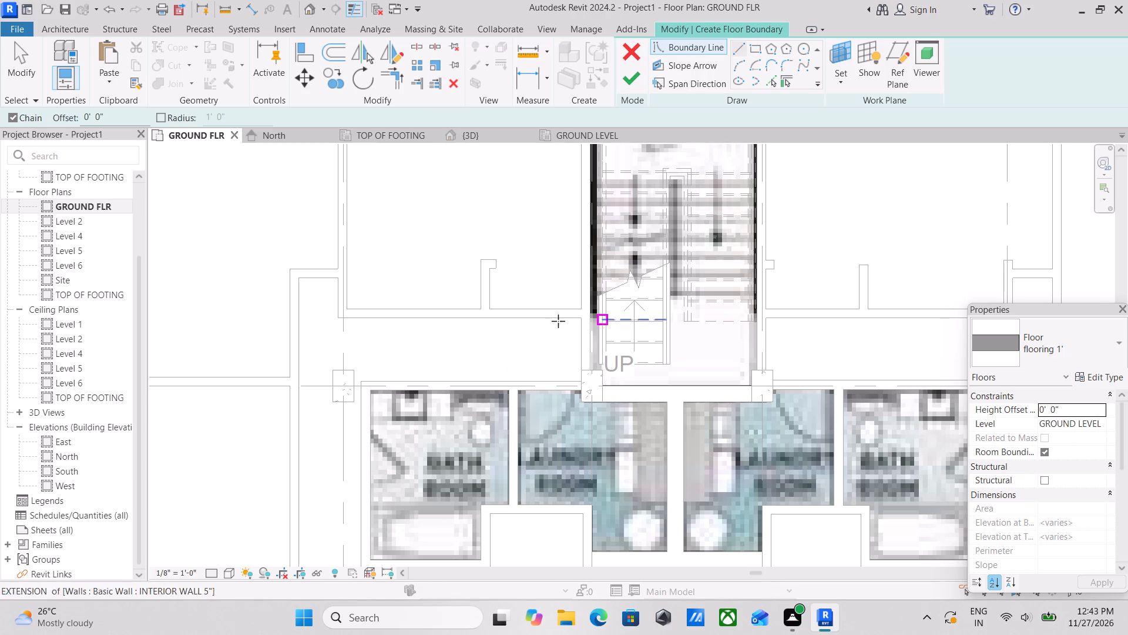
{"action": "middle_click_drag", "start_coordinate": [486, 314], "coordinate": [615, 133]}
{"action": "scroll", "coordinate": [505, 310], "scroll_direction": "up", "scroll_amount": 2}
{"action": "scroll", "coordinate": [469, 156], "scroll_direction": "up", "scroll_amount": 3}
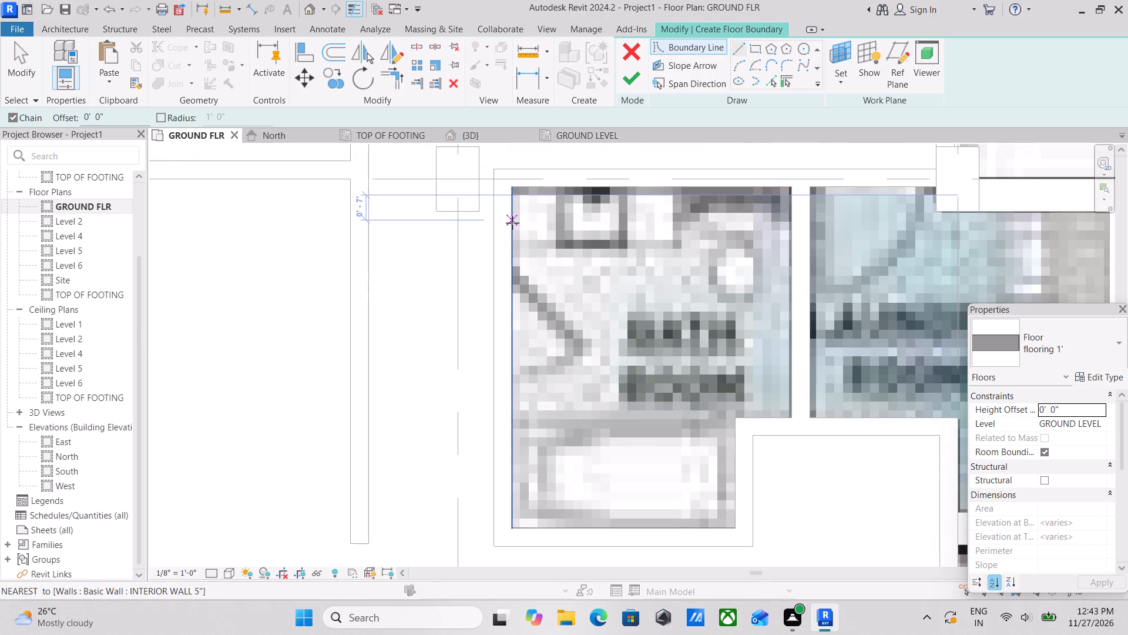
{"action": "left_click", "coordinate": [518, 188]}
{"action": "middle_click_drag", "start_coordinate": [466, 324], "coordinate": [530, 159]}
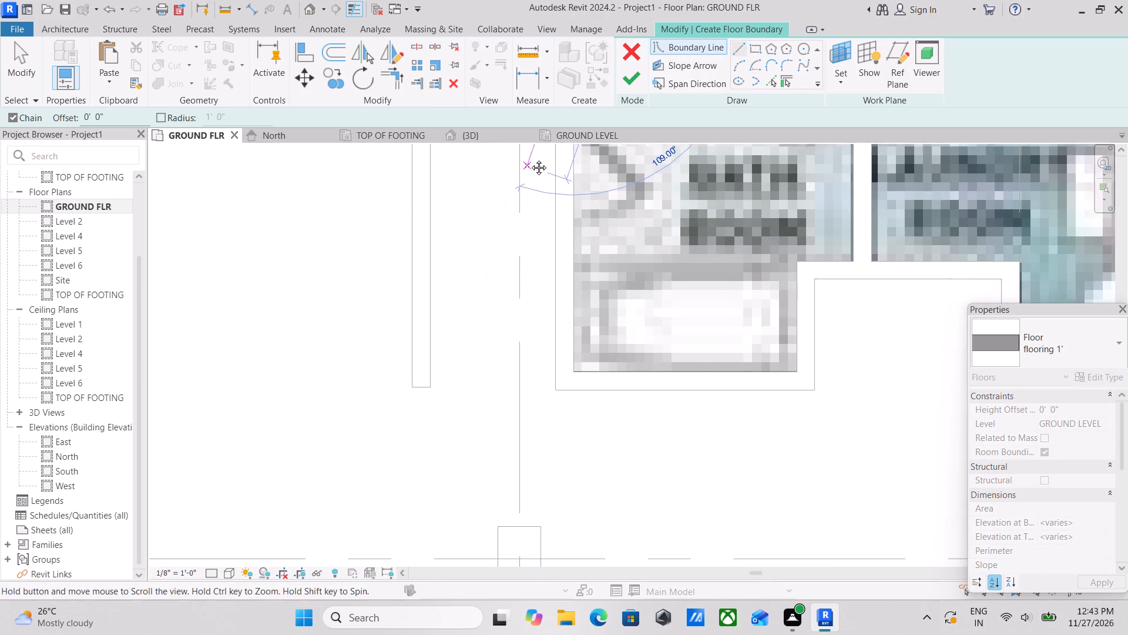
{"action": "middle_click_drag", "start_coordinate": [530, 159], "coordinate": [529, 160]}
{"action": "left_click", "coordinate": [580, 365]}
{"action": "middle_click_drag", "start_coordinate": [724, 355], "coordinate": [583, 345]}
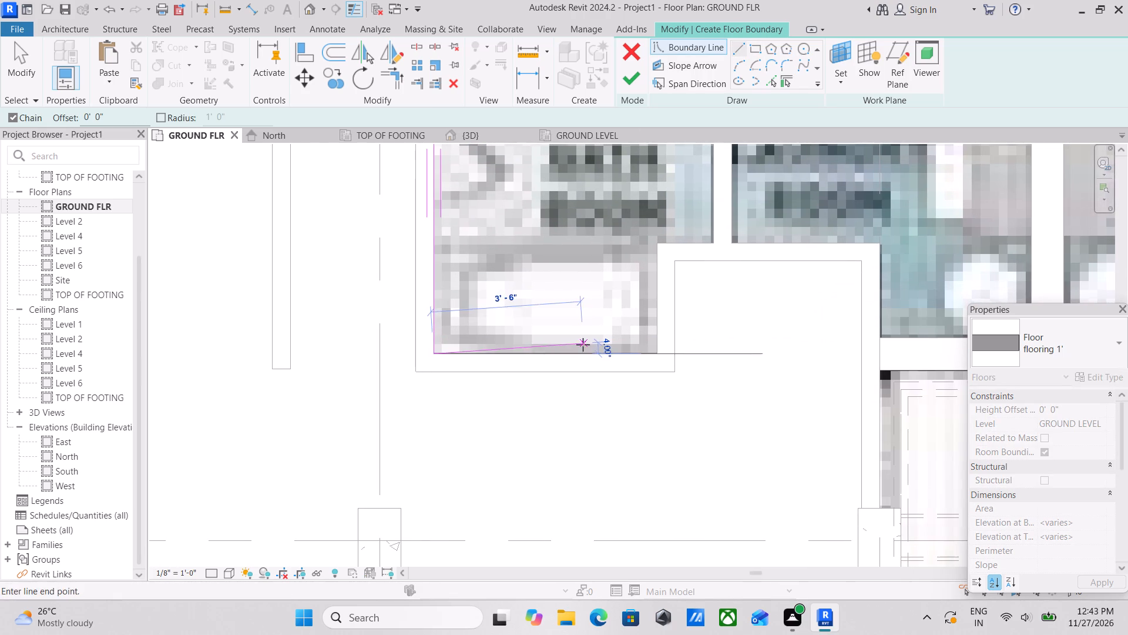
{"action": "left_click", "coordinate": [657, 356]}
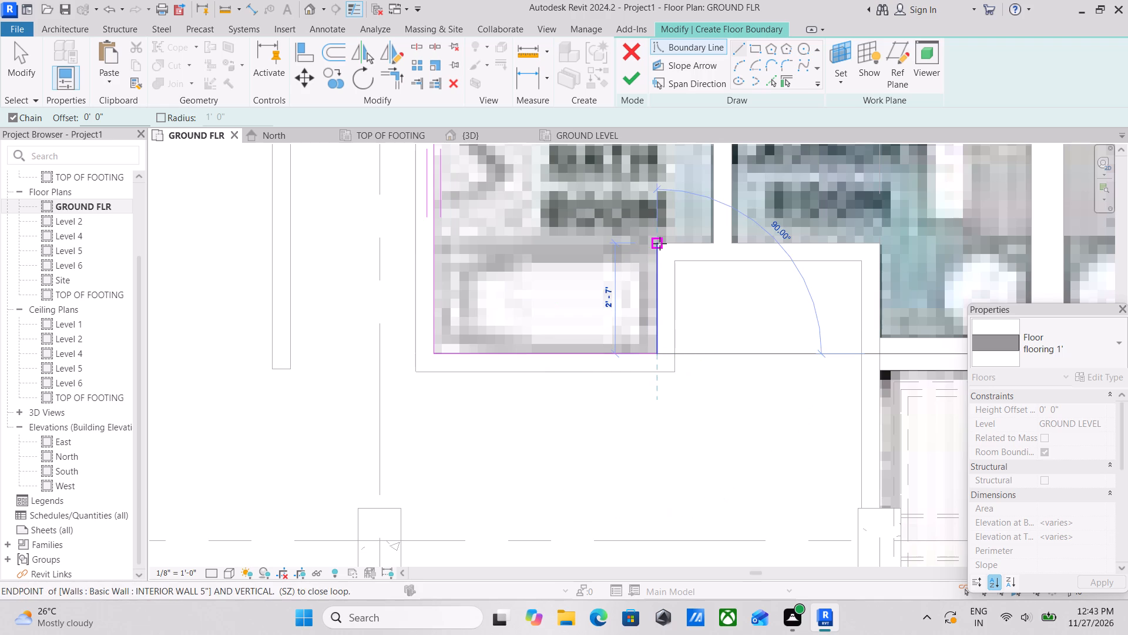
Continue 2'-7" up beside the bathtub, east to the laundry partition, up it and back along the north wall to close the loop.
{"action": "left_click", "coordinate": [660, 243]}
{"action": "left_click", "coordinate": [711, 242]}
{"action": "middle_click_drag", "start_coordinate": [725, 264], "coordinate": [721, 423]}
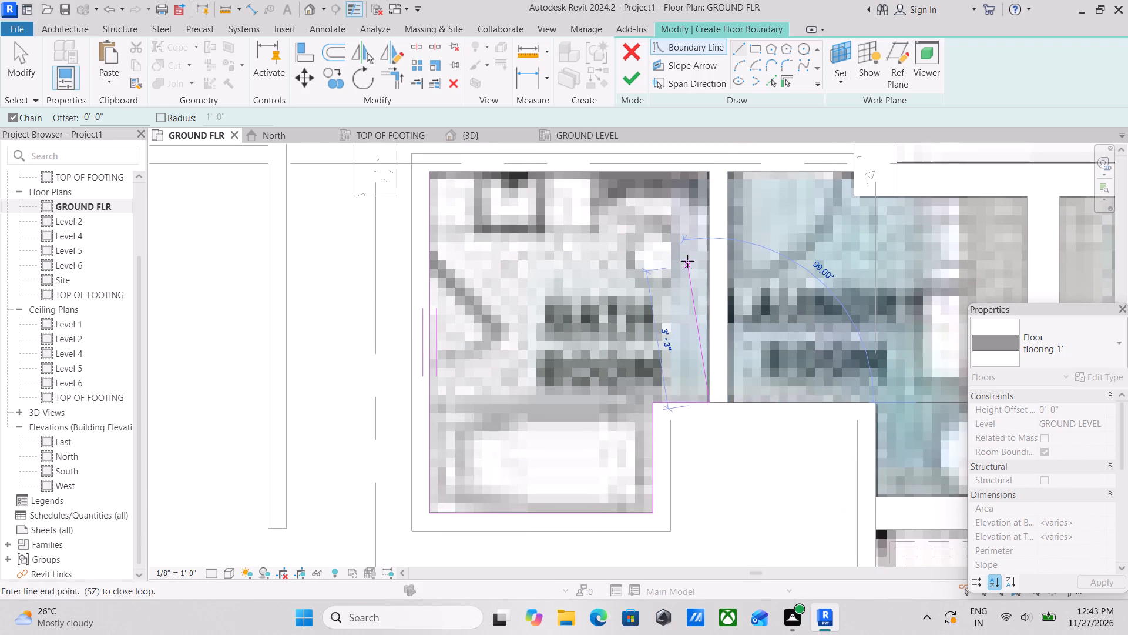
{"action": "middle_click_drag", "start_coordinate": [687, 260], "coordinate": [691, 333]}
{"action": "left_click", "coordinate": [719, 242]}
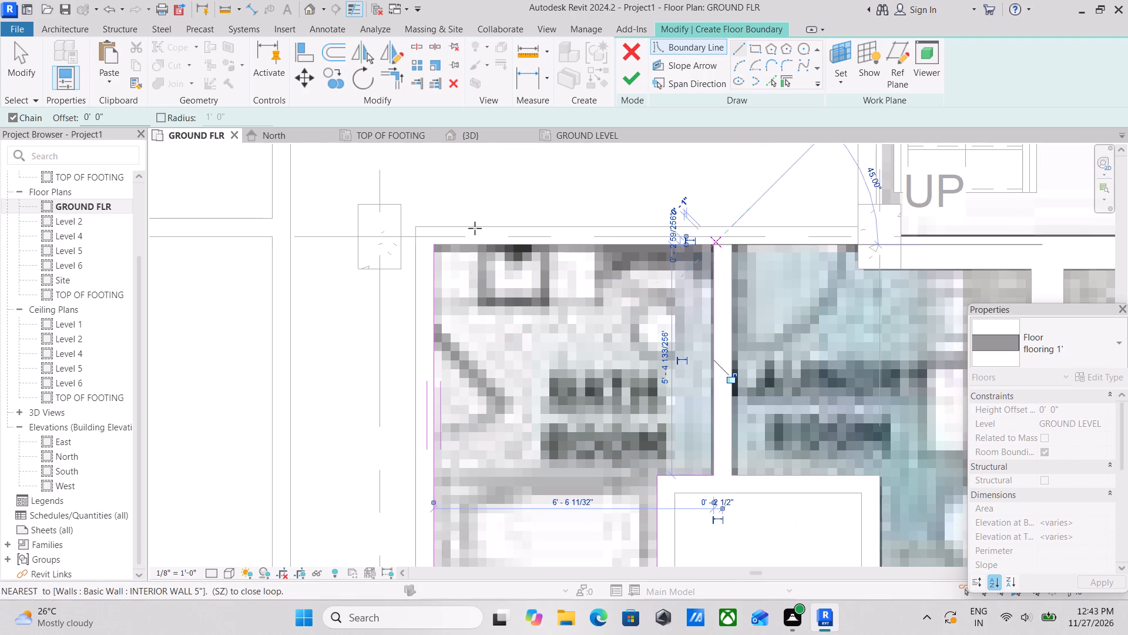
{"action": "left_click", "coordinate": [434, 247]}
Draw the west laundry room boundary 2'-11 1/2" east along its north wall, down around the column, and east to the central partition.
{"action": "scroll", "coordinate": [566, 273], "scroll_direction": "up", "scroll_amount": 1}
{"action": "middle_click_drag", "start_coordinate": [558, 273], "coordinate": [523, 274]}
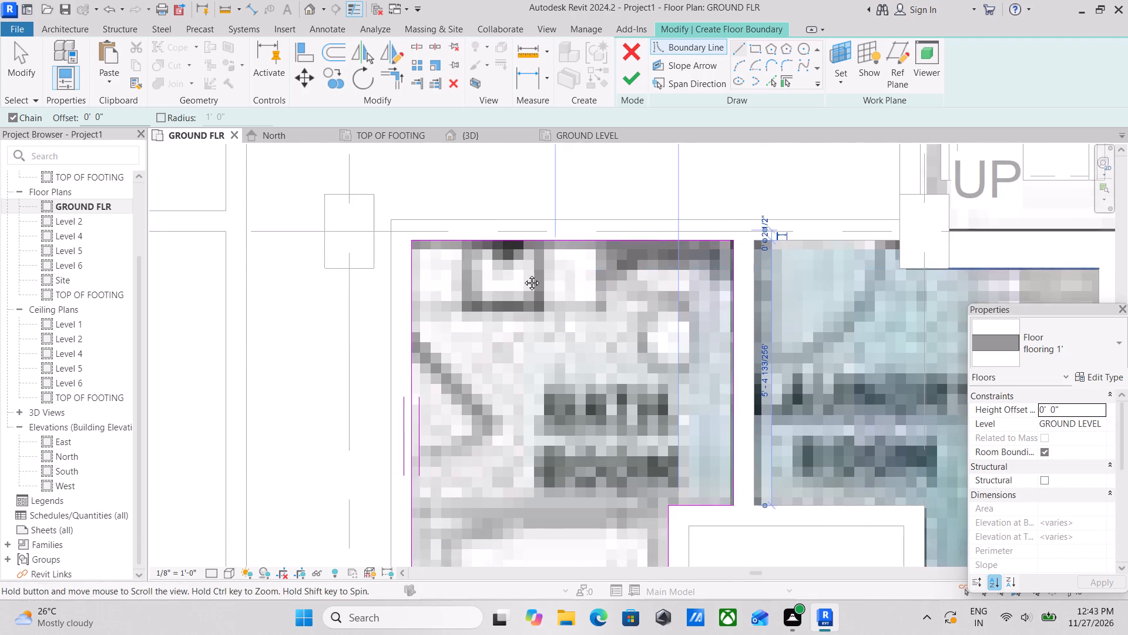
{"action": "middle_click_drag", "start_coordinate": [523, 274], "coordinate": [395, 265]}
{"action": "scroll", "coordinate": [592, 260], "scroll_direction": "up", "scroll_amount": 5}
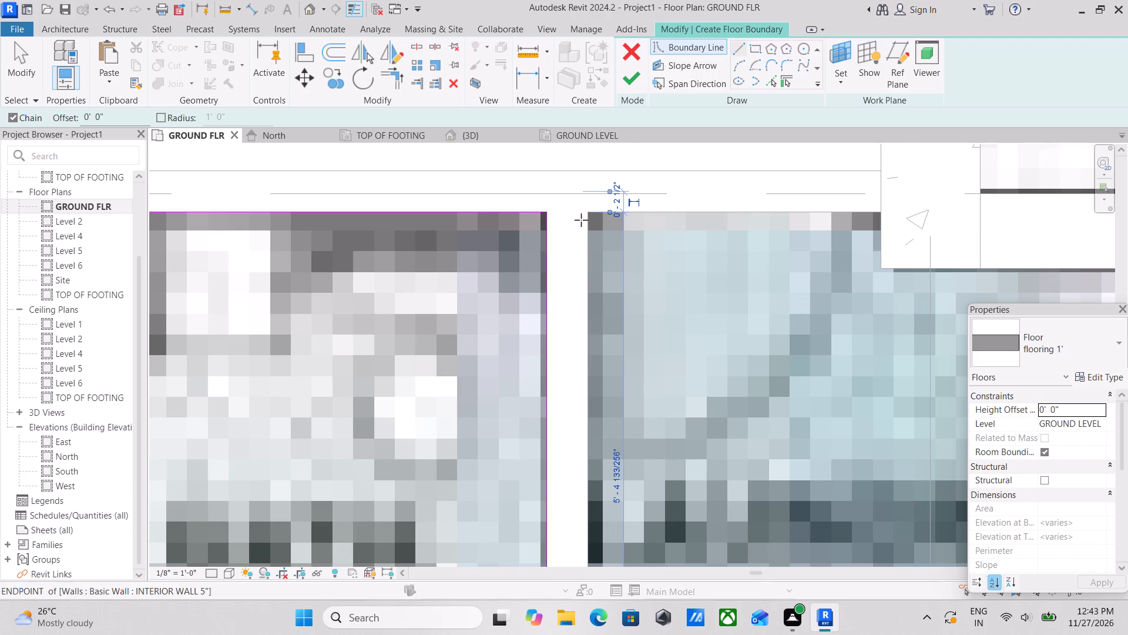
{"action": "left_click", "coordinate": [590, 217]}
{"action": "middle_click_drag", "start_coordinate": [728, 216], "coordinate": [478, 250]}
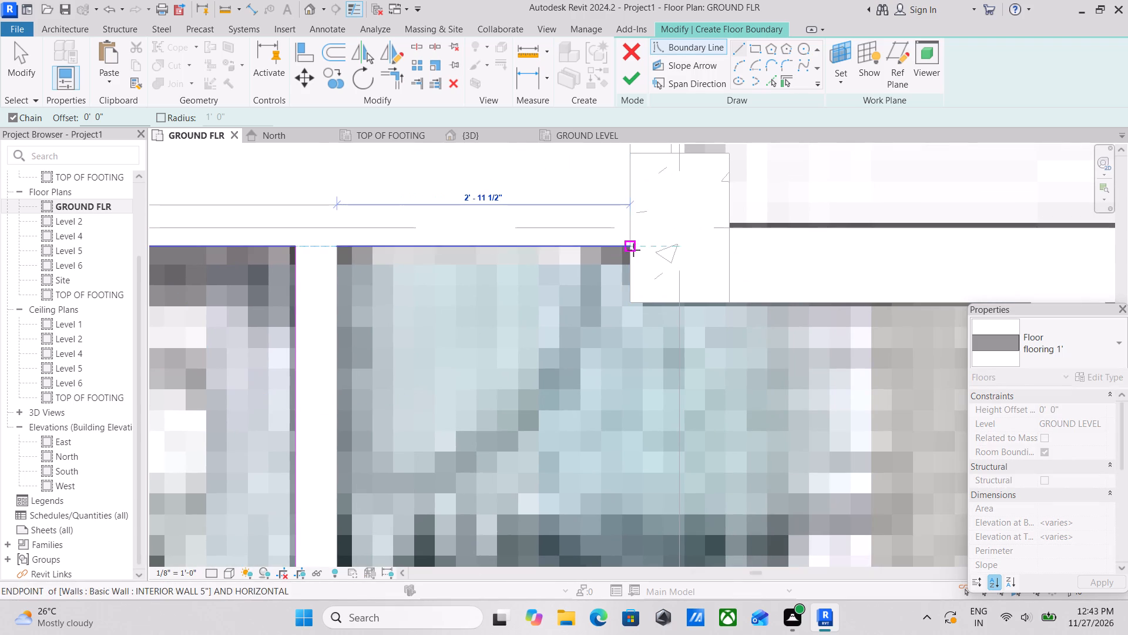
{"action": "left_click", "coordinate": [633, 250]}
{"action": "left_click", "coordinate": [632, 298]}
{"action": "middle_click_drag", "start_coordinate": [711, 305], "coordinate": [380, 285]}
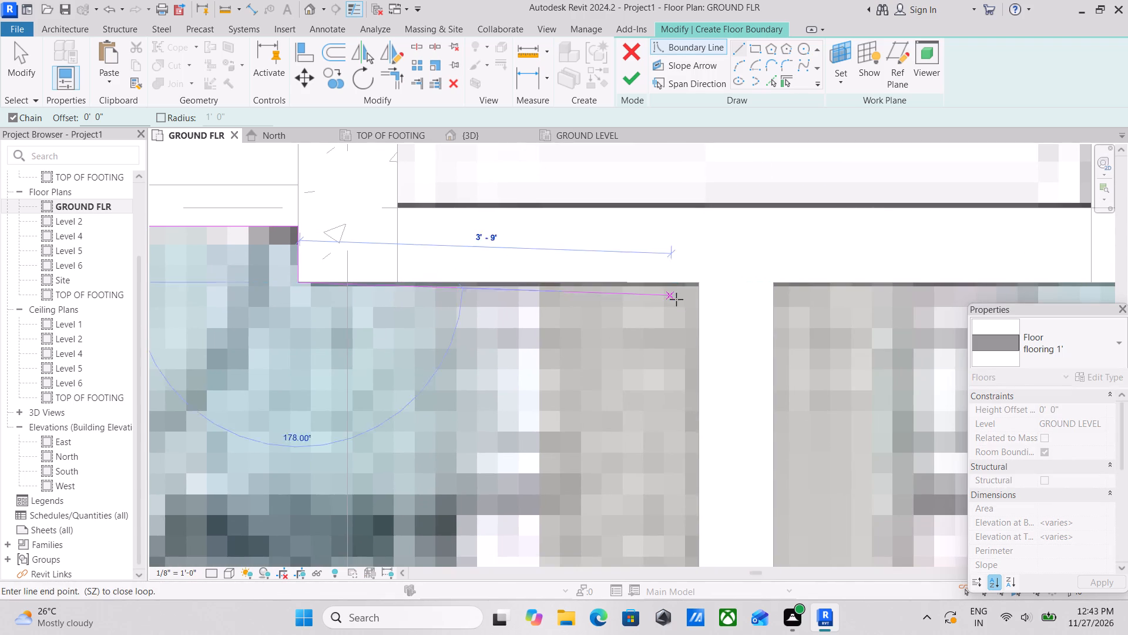
{"action": "left_click", "coordinate": [694, 282]}
Continue down the central partition, west along the south wall, and around the stepped corner up the bathroom partition to close the loop.
{"action": "scroll", "coordinate": [662, 335], "scroll_direction": "down", "scroll_amount": 1}
{"action": "middle_click_drag", "start_coordinate": [662, 335], "coordinate": [667, 141]}
{"action": "scroll", "coordinate": [657, 353], "scroll_direction": "down", "scroll_amount": 3}
{"action": "middle_click_drag", "start_coordinate": [658, 353], "coordinate": [689, 194]}
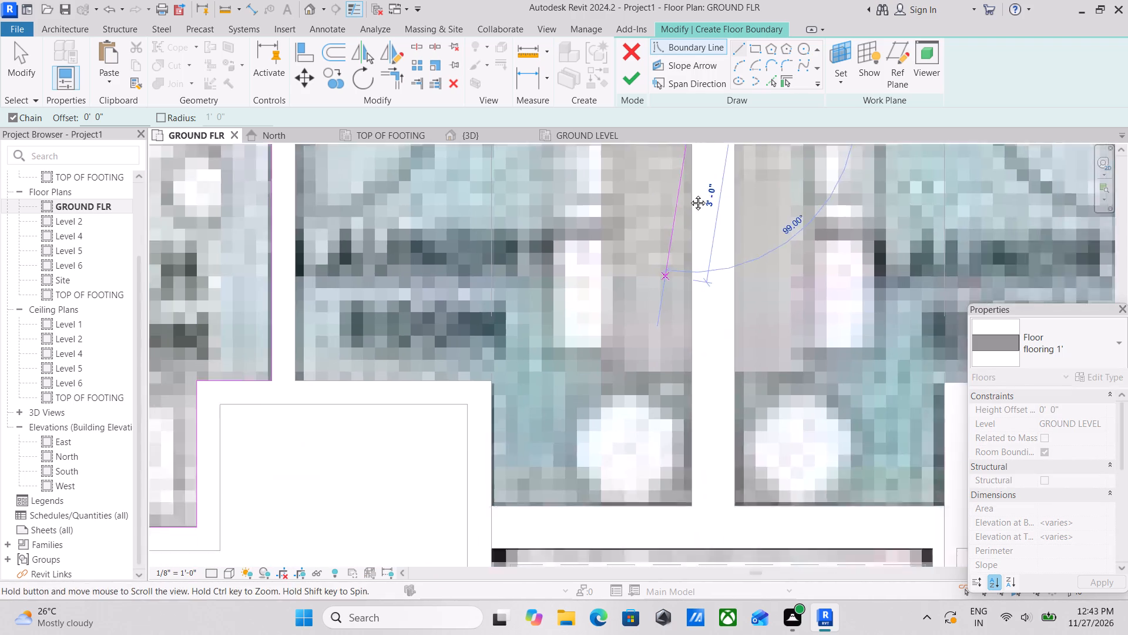
{"action": "middle_click_drag", "start_coordinate": [689, 194], "coordinate": [694, 153]}
{"action": "scroll", "coordinate": [706, 305], "scroll_direction": "down", "scroll_amount": 2}
{"action": "middle_click_drag", "start_coordinate": [706, 306], "coordinate": [697, 265]}
{"action": "left_click", "coordinate": [710, 323]}
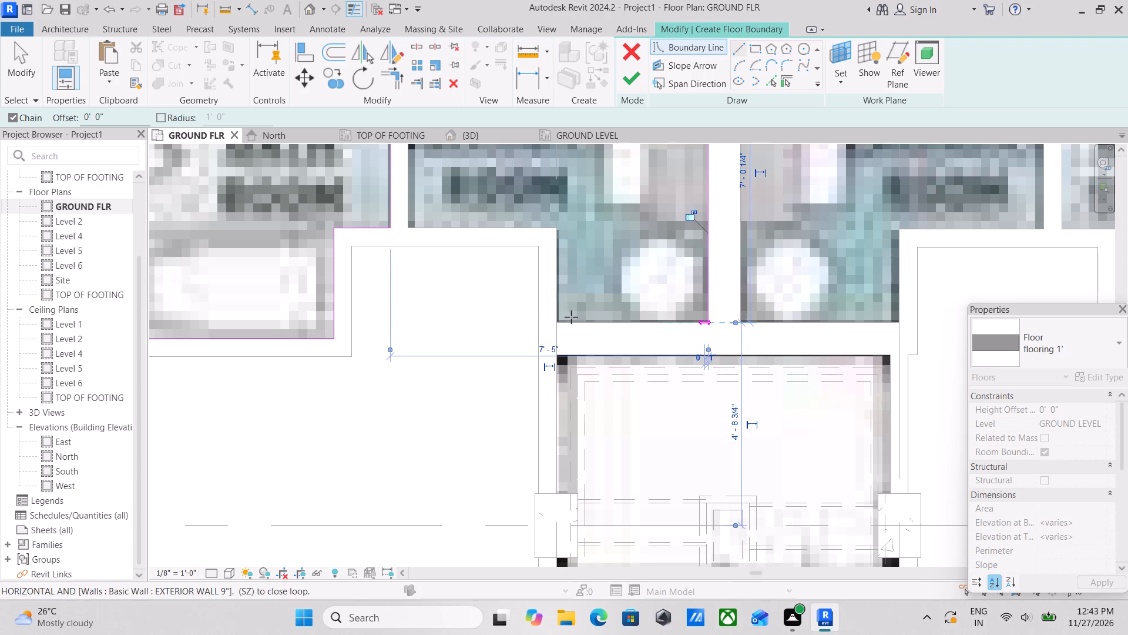
{"action": "left_click", "coordinate": [559, 321]}
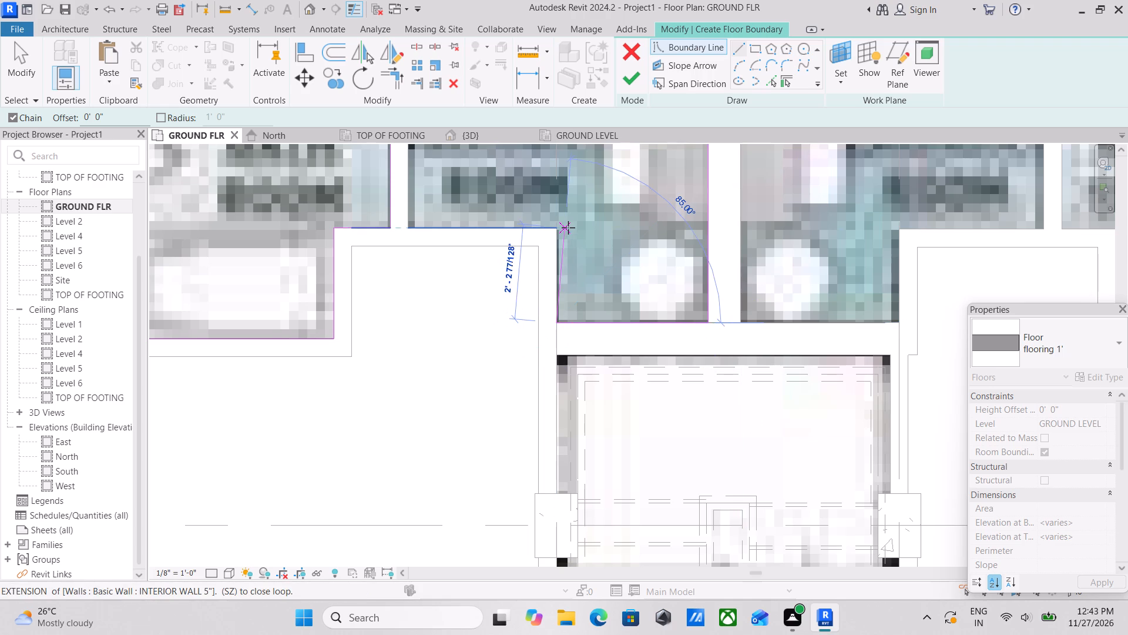
{"action": "left_click", "coordinate": [561, 228]}
{"action": "middle_click_drag", "start_coordinate": [431, 228], "coordinate": [528, 300]}
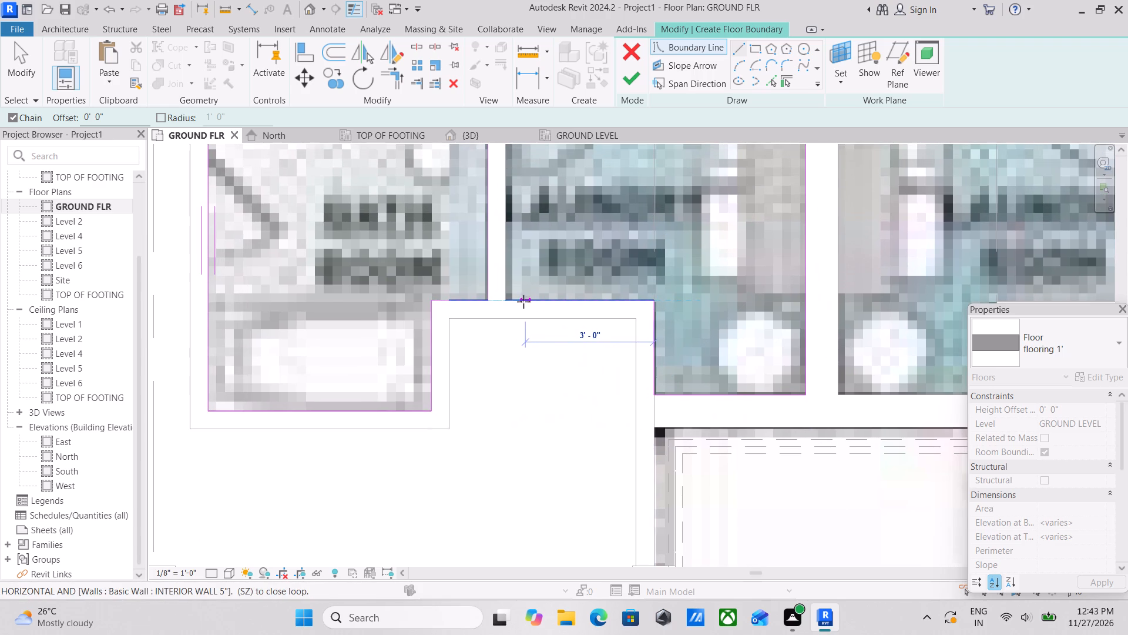
{"action": "left_click", "coordinate": [507, 302]}
{"action": "middle_click_drag", "start_coordinate": [501, 173], "coordinate": [506, 405]}
{"action": "scroll", "coordinate": [506, 405], "scroll_direction": "up", "scroll_amount": 1}
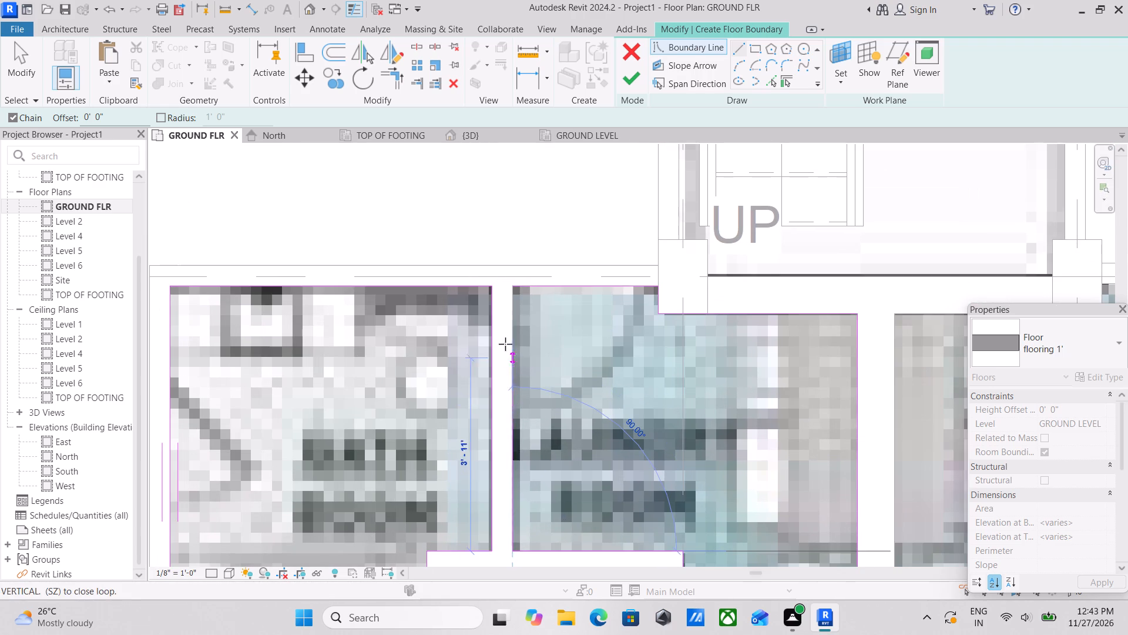
{"action": "left_click", "coordinate": [515, 291]}
Draw the east laundry room boundary 3'-8 1/2" east along its south wall, up the step, and east to the bathroom partition.
{"action": "scroll", "coordinate": [515, 291], "scroll_direction": "down", "scroll_amount": 4}
{"action": "middle_click_drag", "start_coordinate": [600, 370], "coordinate": [593, 367]}
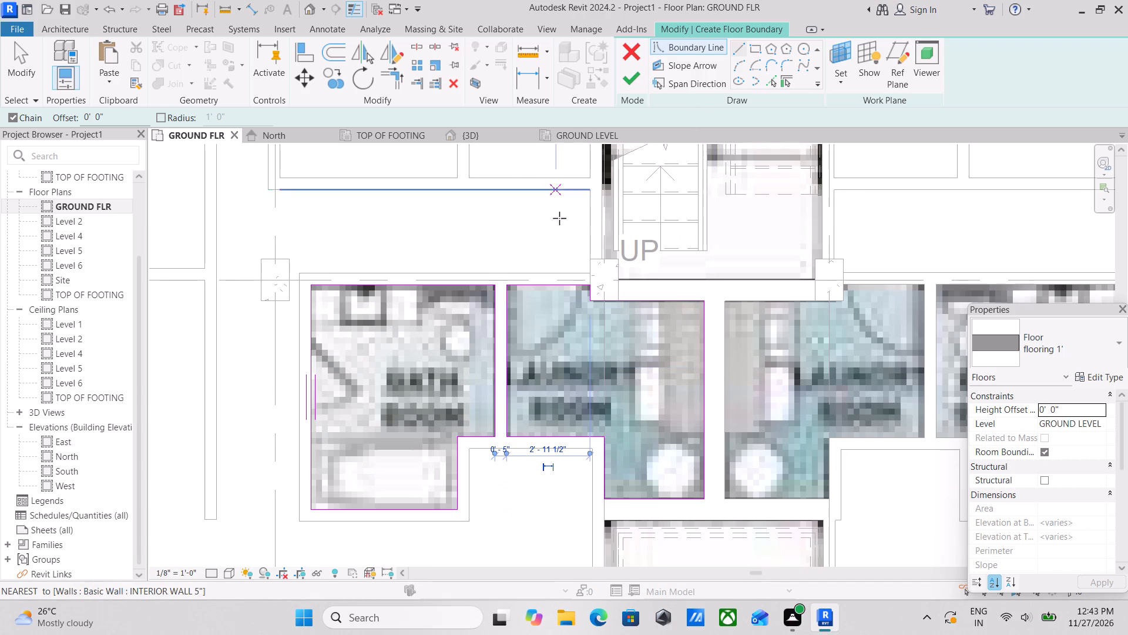
{"action": "scroll", "coordinate": [568, 260], "scroll_direction": "down", "scroll_amount": 2}
{"action": "middle_click_drag", "start_coordinate": [569, 262], "coordinate": [498, 209]}
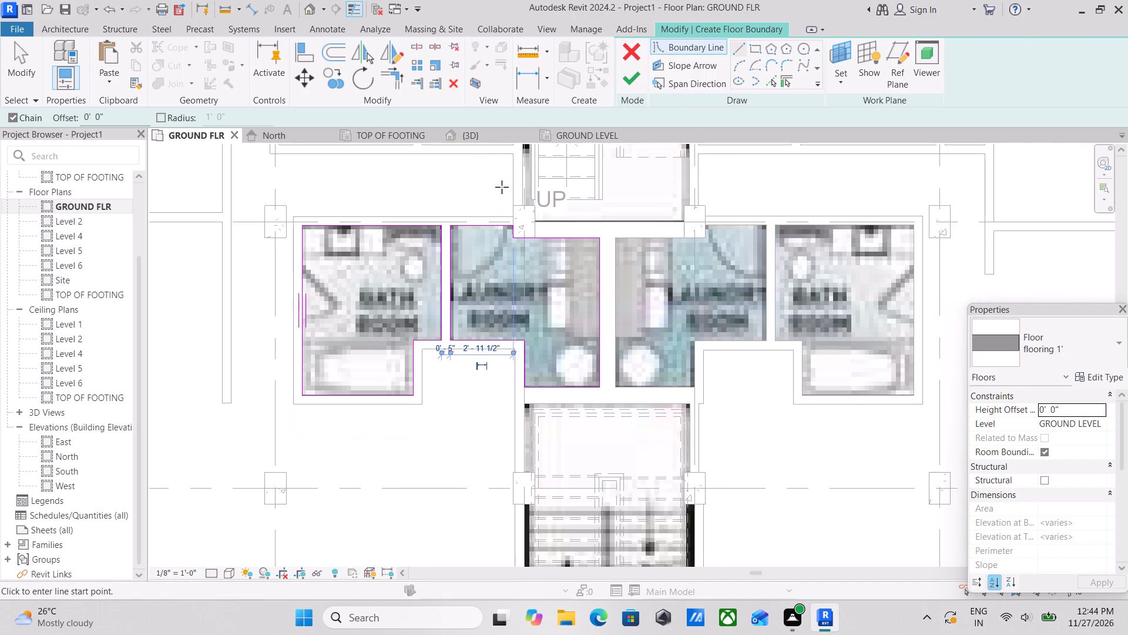
{"action": "scroll", "coordinate": [699, 460], "scroll_direction": "up", "scroll_amount": 1}
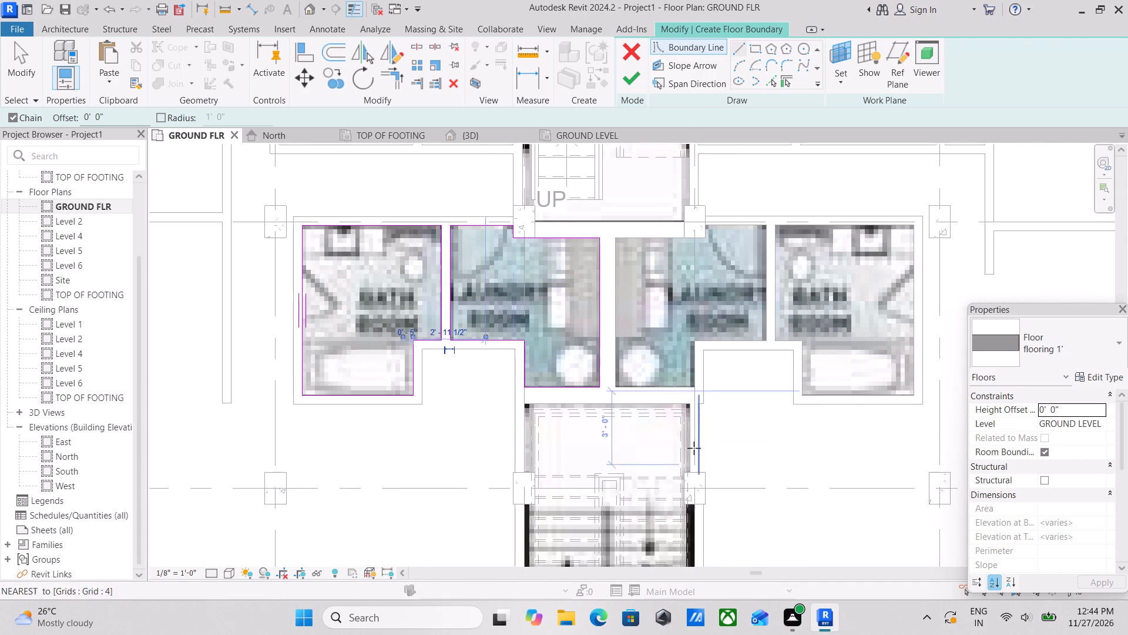
{"action": "scroll", "coordinate": [694, 448], "scroll_direction": "up", "scroll_amount": 2}
{"action": "scroll", "coordinate": [596, 366], "scroll_direction": "up", "scroll_amount": 2}
{"action": "left_click", "coordinate": [572, 346]}
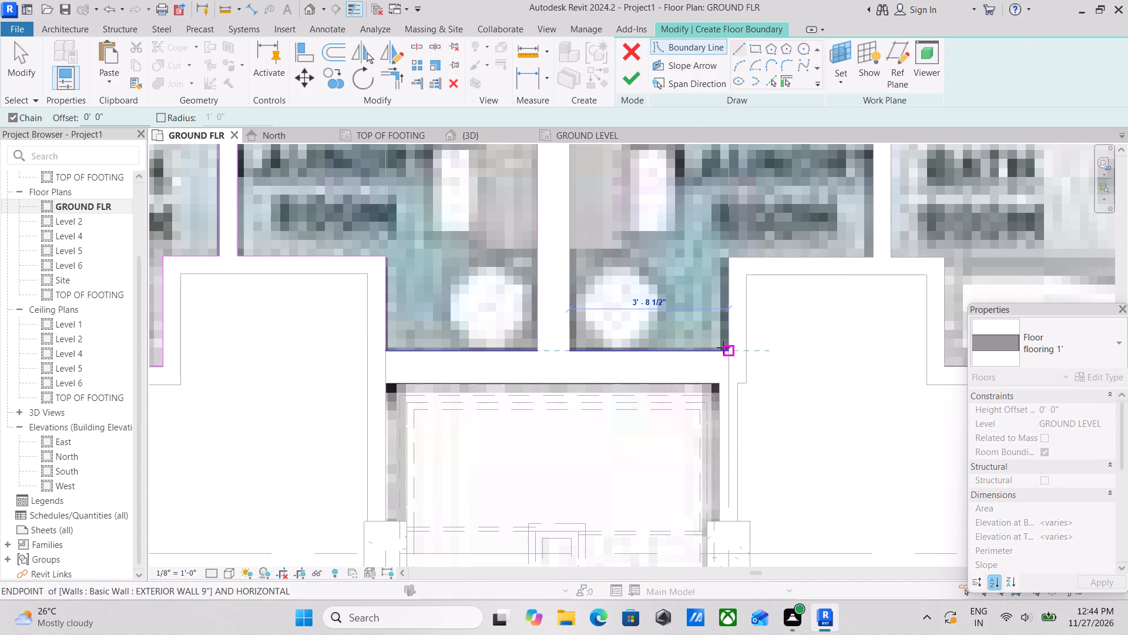
{"action": "left_click", "coordinate": [723, 347]}
{"action": "left_click", "coordinate": [727, 258]}
{"action": "middle_click_drag", "start_coordinate": [809, 254], "coordinate": [674, 293]}
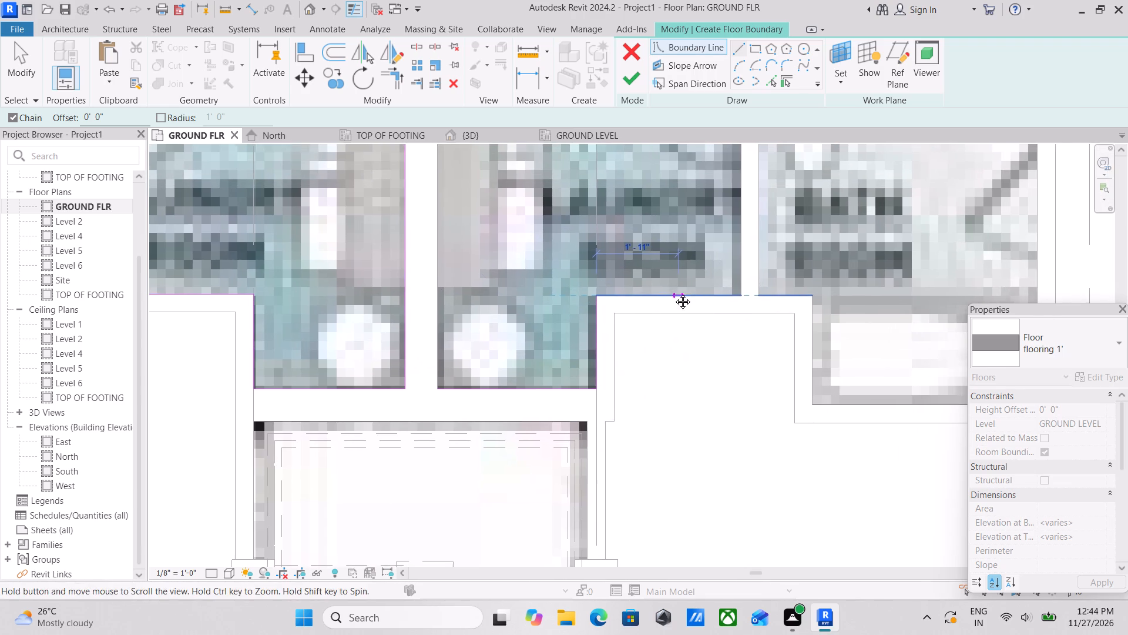
{"action": "middle_click_drag", "start_coordinate": [674, 293], "coordinate": [674, 293]}
{"action": "left_click", "coordinate": [744, 298]}
Continue up the bathroom partition, west along the north wall, around the column, and down the central partition to close the east laundry loop.
{"action": "middle_click_drag", "start_coordinate": [741, 250], "coordinate": [729, 419]}
{"action": "scroll", "coordinate": [739, 322], "scroll_direction": "up", "scroll_amount": 1}
{"action": "middle_click_drag", "start_coordinate": [743, 271], "coordinate": [738, 372]}
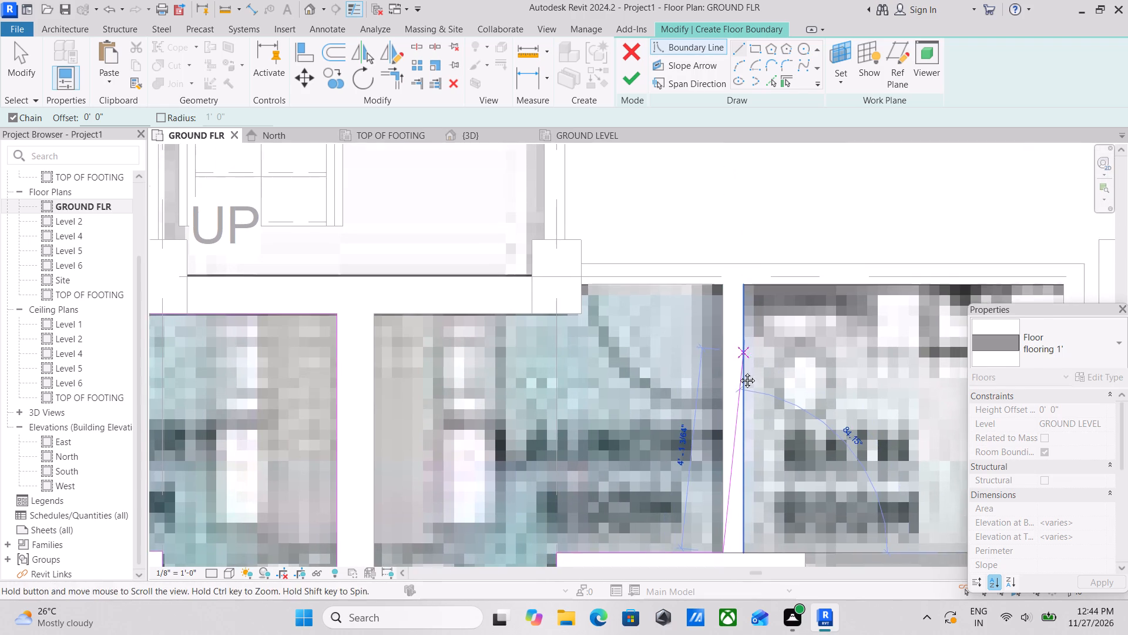
{"action": "middle_click_drag", "start_coordinate": [738, 372], "coordinate": [738, 379]}
{"action": "left_click", "coordinate": [721, 311]}
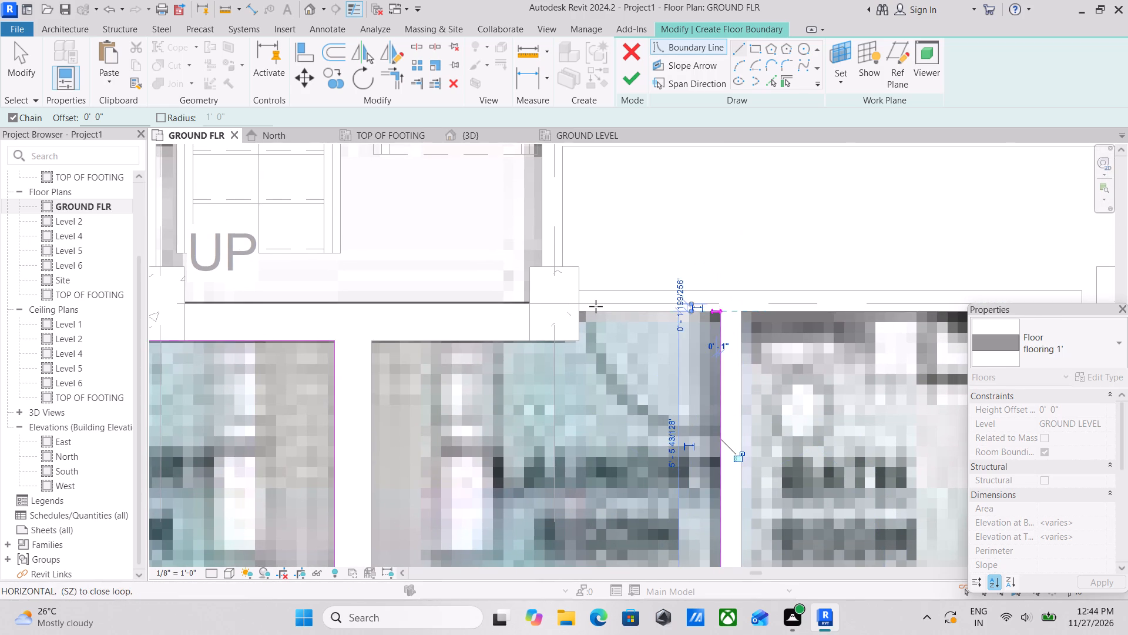
{"action": "left_click", "coordinate": [580, 310]}
{"action": "left_click", "coordinate": [580, 340]}
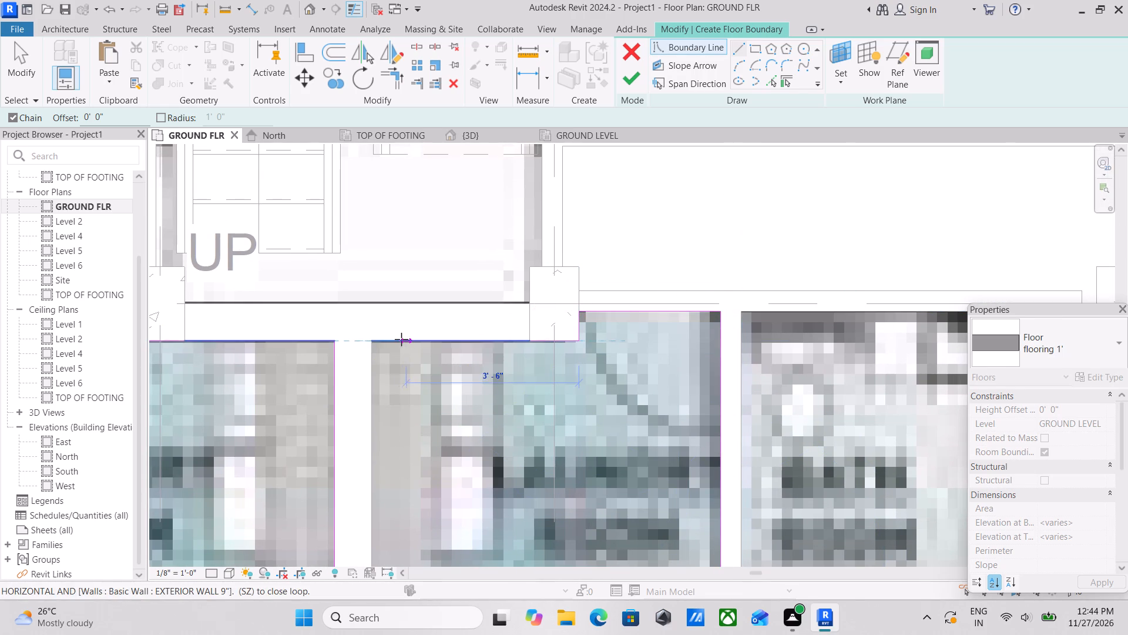
{"action": "left_click", "coordinate": [370, 339]}
{"action": "middle_click_drag", "start_coordinate": [375, 379], "coordinate": [394, 196]}
{"action": "middle_click_drag", "start_coordinate": [400, 366], "coordinate": [414, 278]}
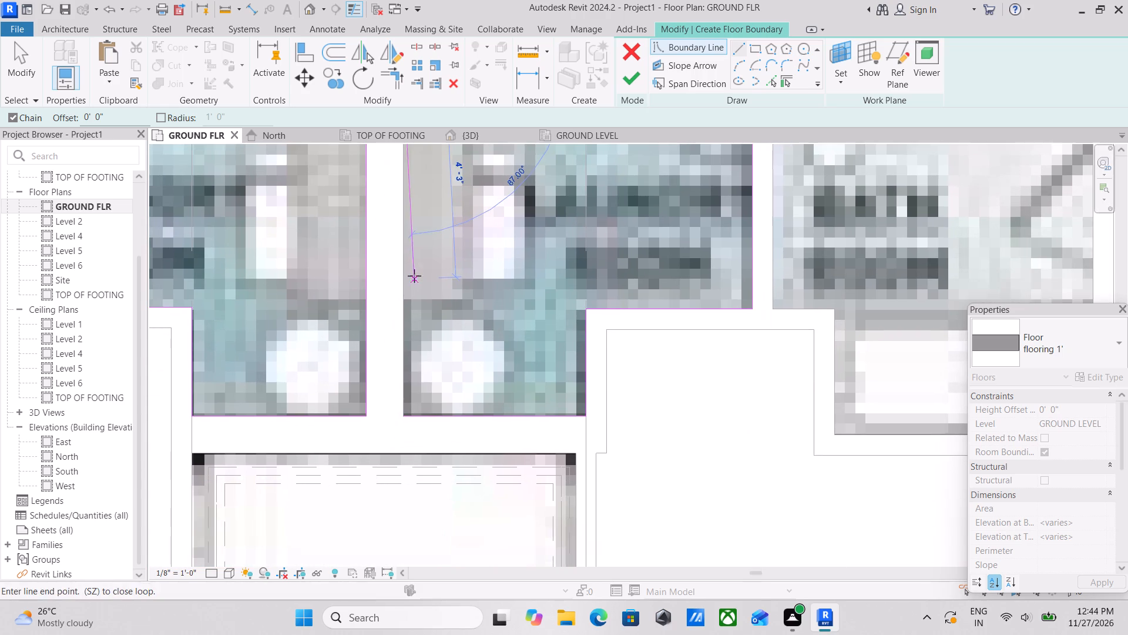
{"action": "left_click", "coordinate": [407, 412]}
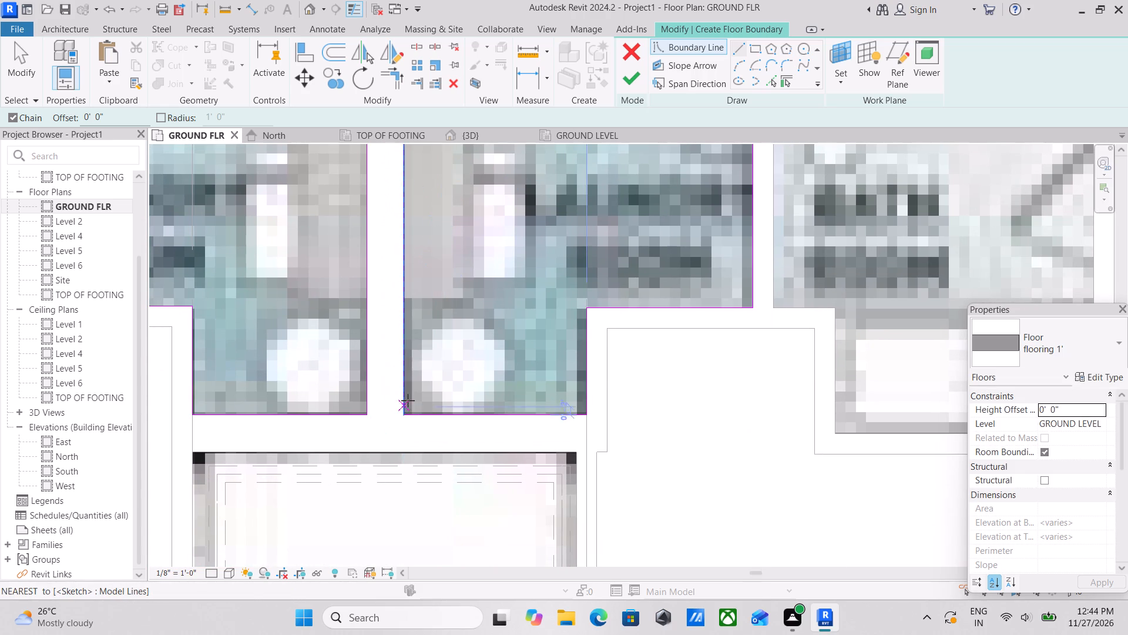
Draw the east bathroom boundary down the laundry partition, 1'-3" east, and down beside the bathtub to its south wall.
{"action": "scroll", "coordinate": [474, 329], "scroll_direction": "down", "scroll_amount": 4}
{"action": "middle_click_drag", "start_coordinate": [578, 324], "coordinate": [456, 398]}
{"action": "scroll", "coordinate": [583, 200], "scroll_direction": "up", "scroll_amount": 3}
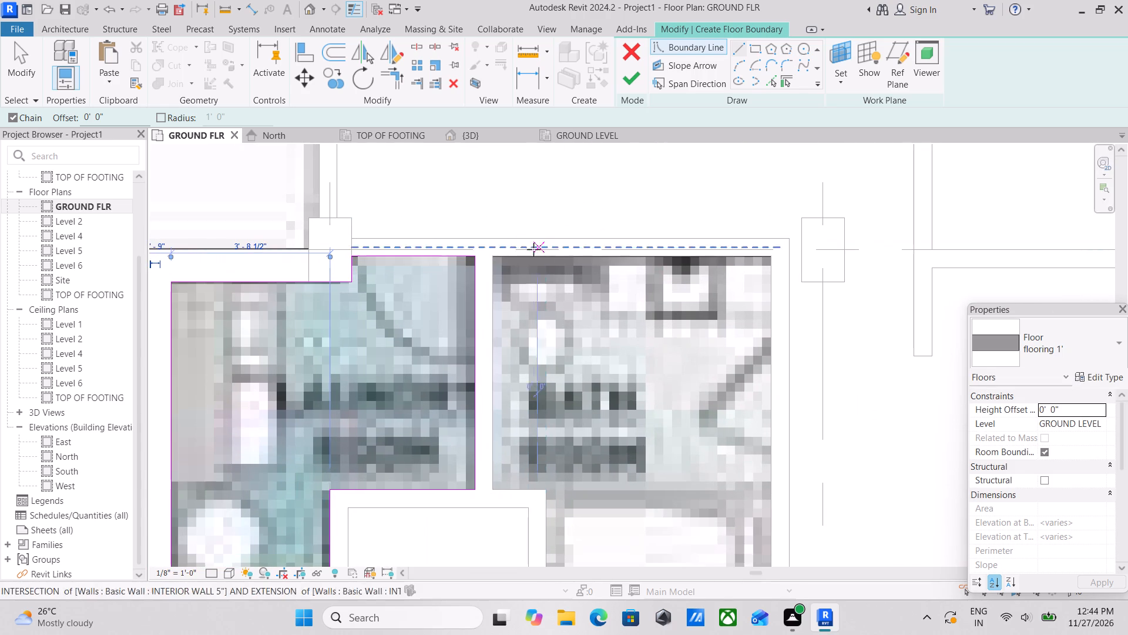
{"action": "left_click", "coordinate": [495, 258]}
{"action": "middle_click_drag", "start_coordinate": [493, 330], "coordinate": [504, 231]}
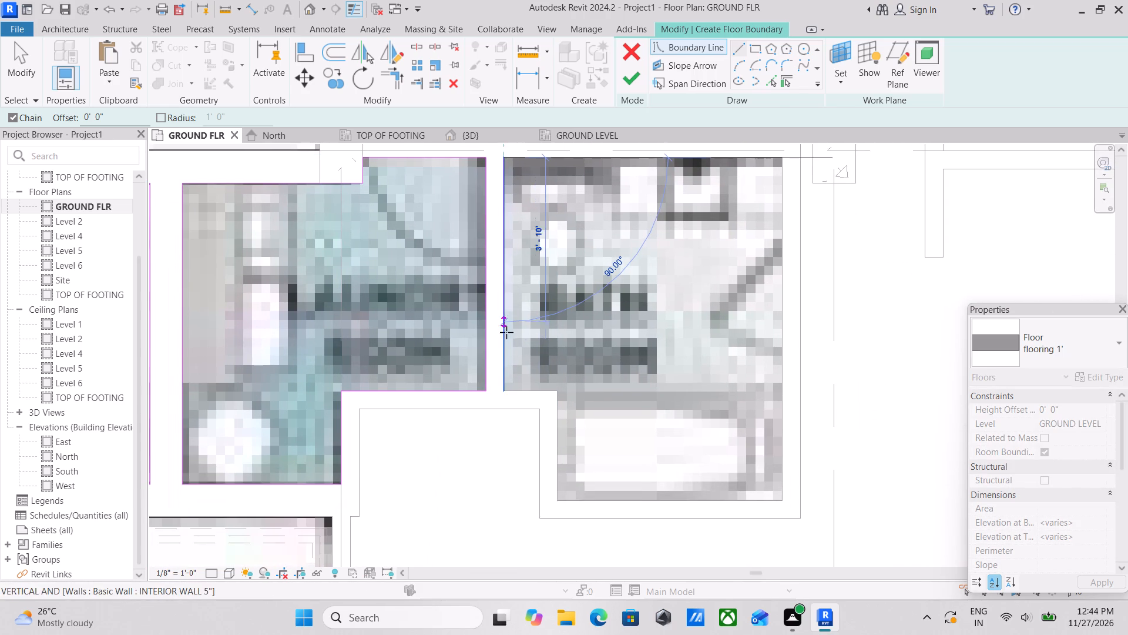
{"action": "left_click", "coordinate": [506, 389]}
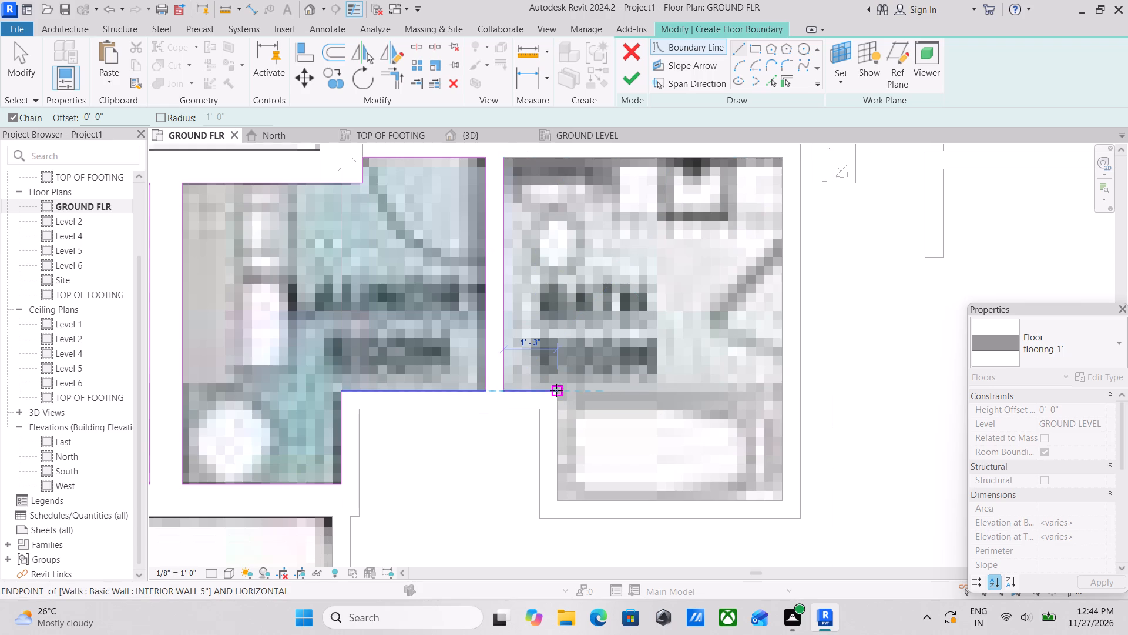
{"action": "left_click", "coordinate": [556, 390]}
{"action": "middle_click_drag", "start_coordinate": [556, 388], "coordinate": [573, 258]}
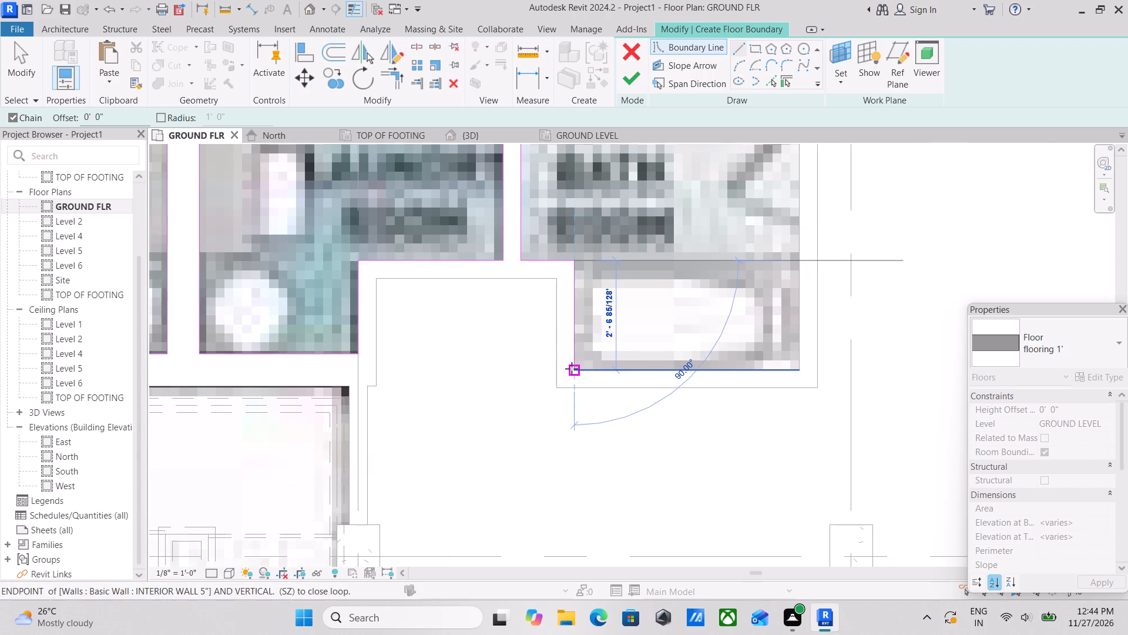
{"action": "left_click", "coordinate": [572, 367]}
Continue 5'-3" east along the bathtub's south wall, up the east wall, and 6'-6" west along the north wall to close the loop.
{"action": "middle_click_drag", "start_coordinate": [728, 340], "coordinate": [612, 340]}
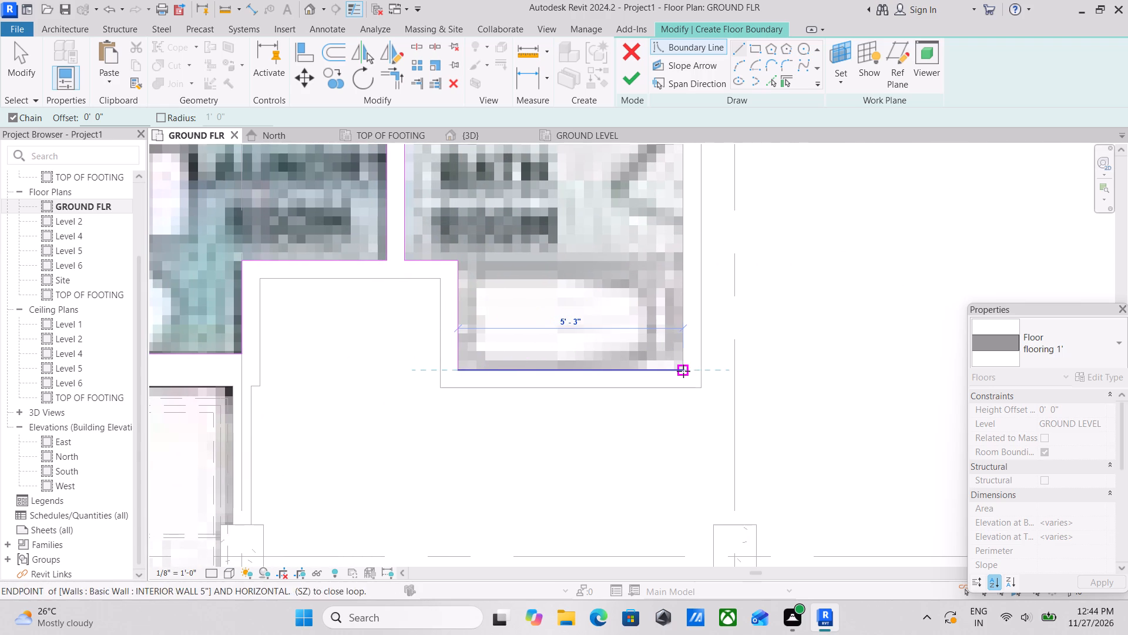
{"action": "left_click", "coordinate": [683, 371]}
{"action": "middle_click_drag", "start_coordinate": [668, 227], "coordinate": [677, 357]}
{"action": "middle_click_drag", "start_coordinate": [696, 223], "coordinate": [694, 349]}
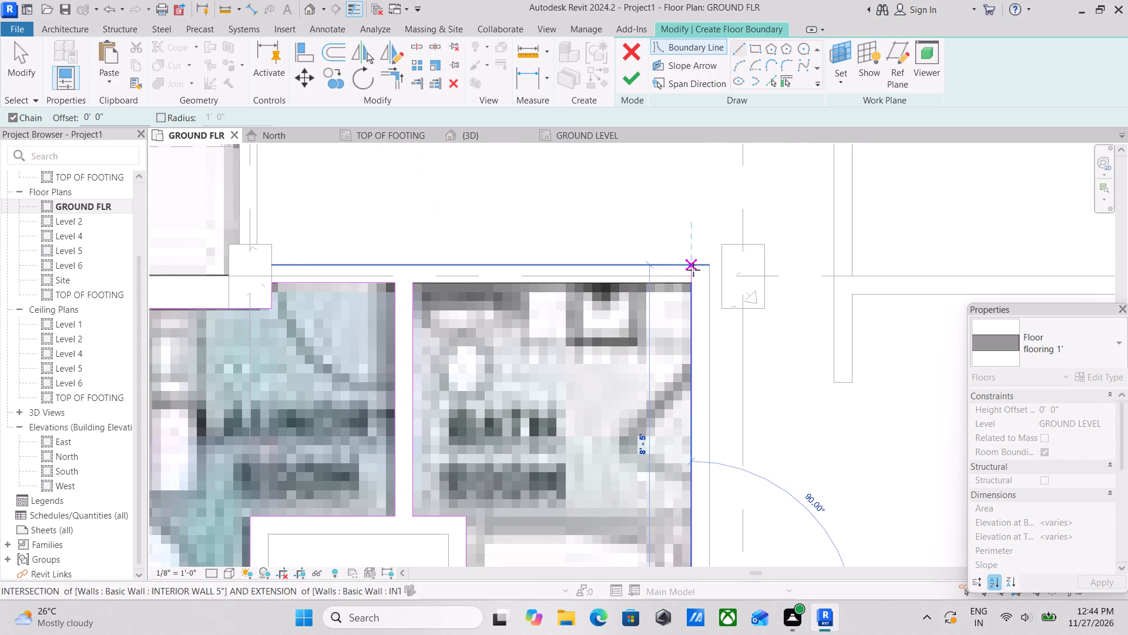
{"action": "left_click", "coordinate": [694, 286]}
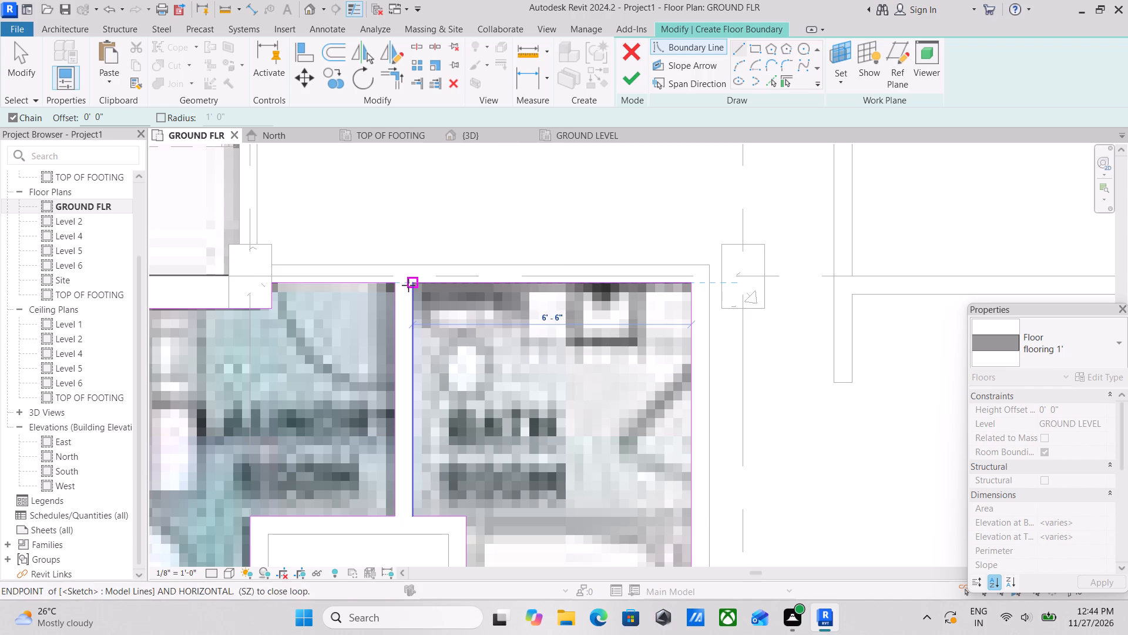
{"action": "left_click", "coordinate": [408, 285]}
Finish the floor sketch covering both bathrooms and both laundry rooms.
{"action": "scroll", "coordinate": [513, 312], "scroll_direction": "down", "scroll_amount": 5}
{"action": "scroll", "coordinate": [564, 260], "scroll_direction": "down", "scroll_amount": 3}
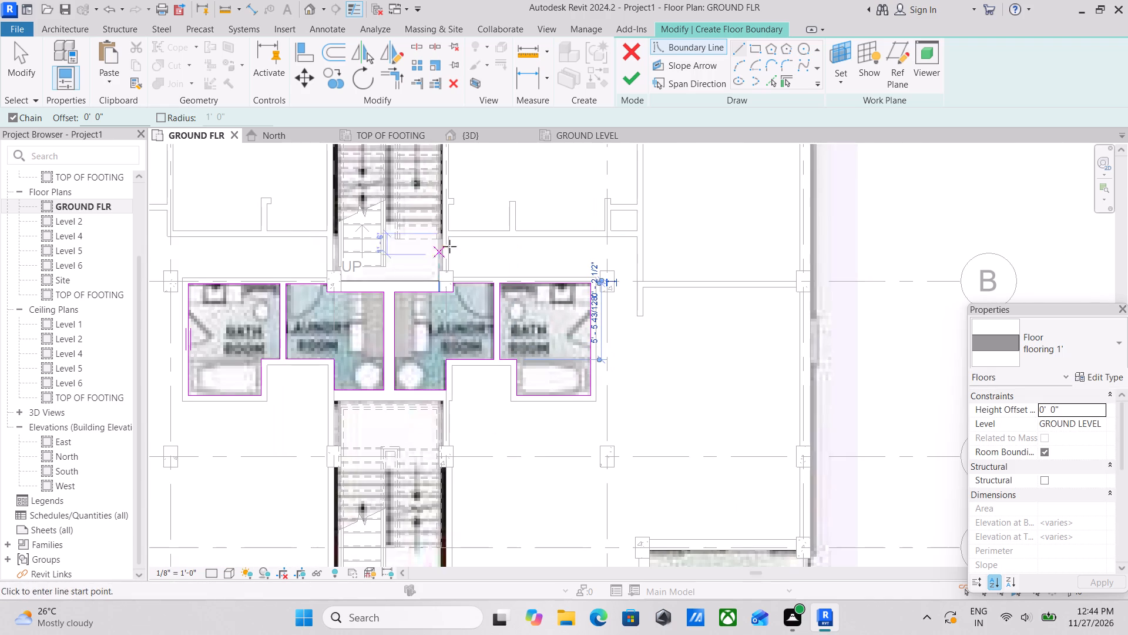
{"action": "scroll", "coordinate": [558, 252], "scroll_direction": "down", "scroll_amount": 1}
{"action": "scroll", "coordinate": [546, 330], "scroll_direction": "up", "scroll_amount": 2}
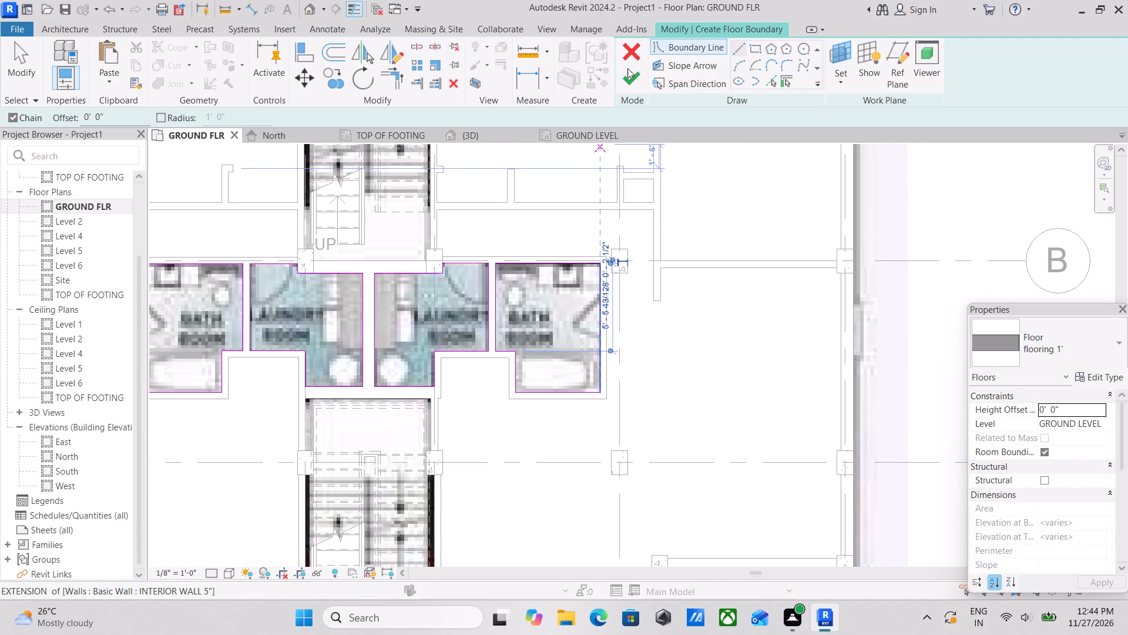
{"action": "left_click", "coordinate": [628, 68]}
Examine the bathroom and laundry floor, the north stair, and the surrounding rooms on the ground floor plan.
{"action": "scroll", "coordinate": [448, 260], "scroll_direction": "down", "scroll_amount": 2}
{"action": "middle_click_drag", "start_coordinate": [474, 268], "coordinate": [545, 305]}
{"action": "middle_click_drag", "start_coordinate": [474, 275], "coordinate": [485, 312]}
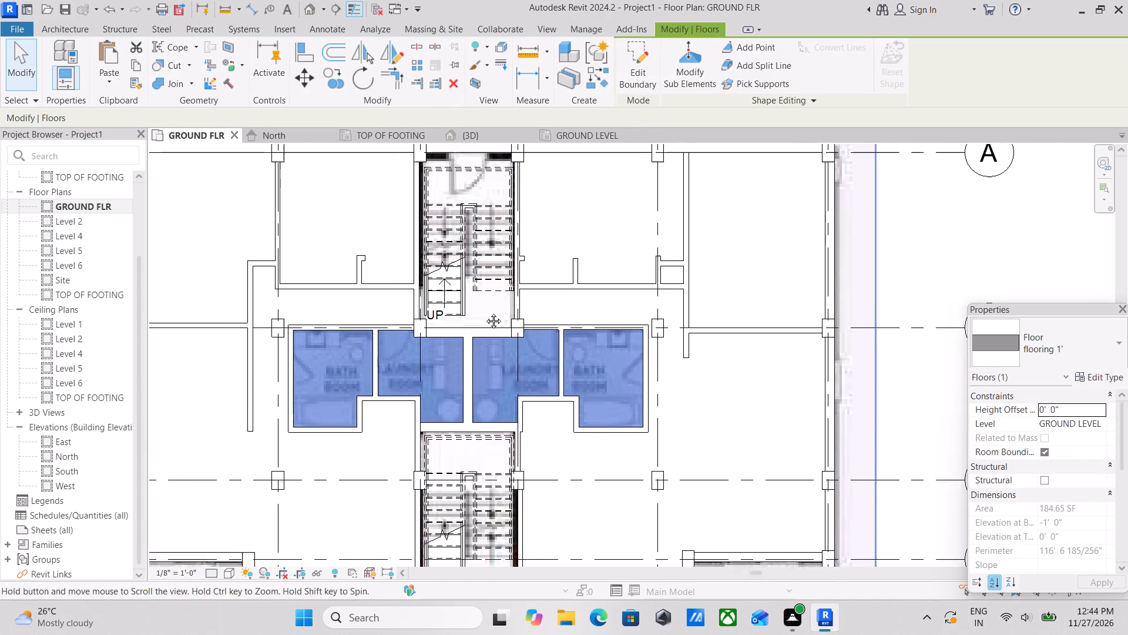
{"action": "middle_click_drag", "start_coordinate": [485, 312], "coordinate": [485, 314]}
{"action": "scroll", "coordinate": [469, 271], "scroll_direction": "up", "scroll_amount": 1}
{"action": "scroll", "coordinate": [460, 273], "scroll_direction": "down", "scroll_amount": 2}
{"action": "scroll", "coordinate": [459, 326], "scroll_direction": "up", "scroll_amount": 4}
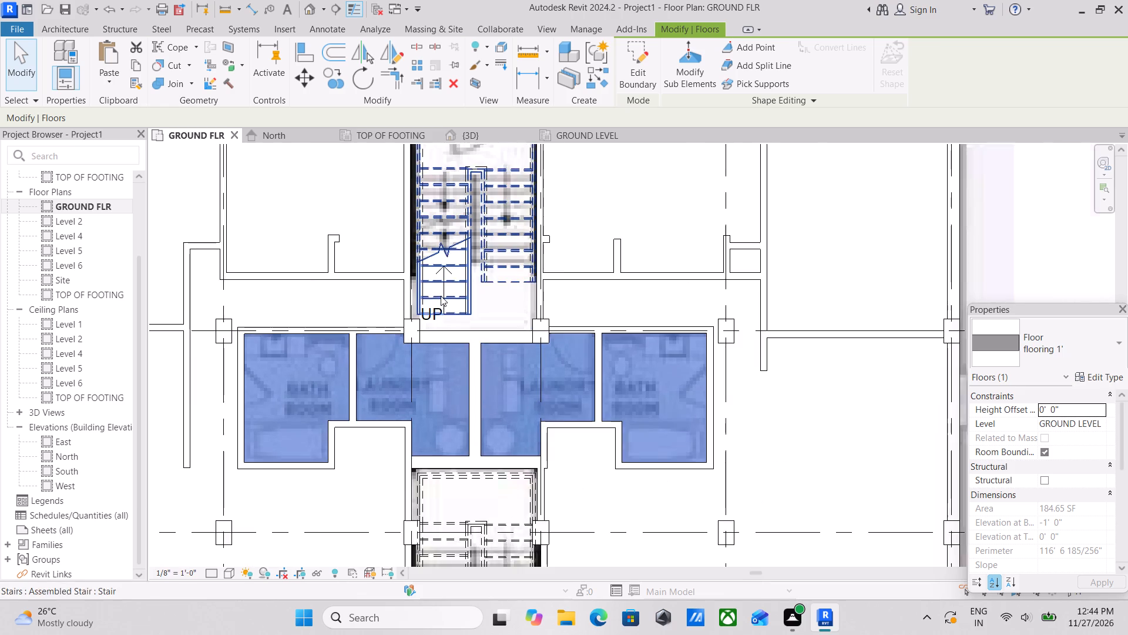
{"action": "middle_click_drag", "start_coordinate": [441, 296], "coordinate": [458, 383]}
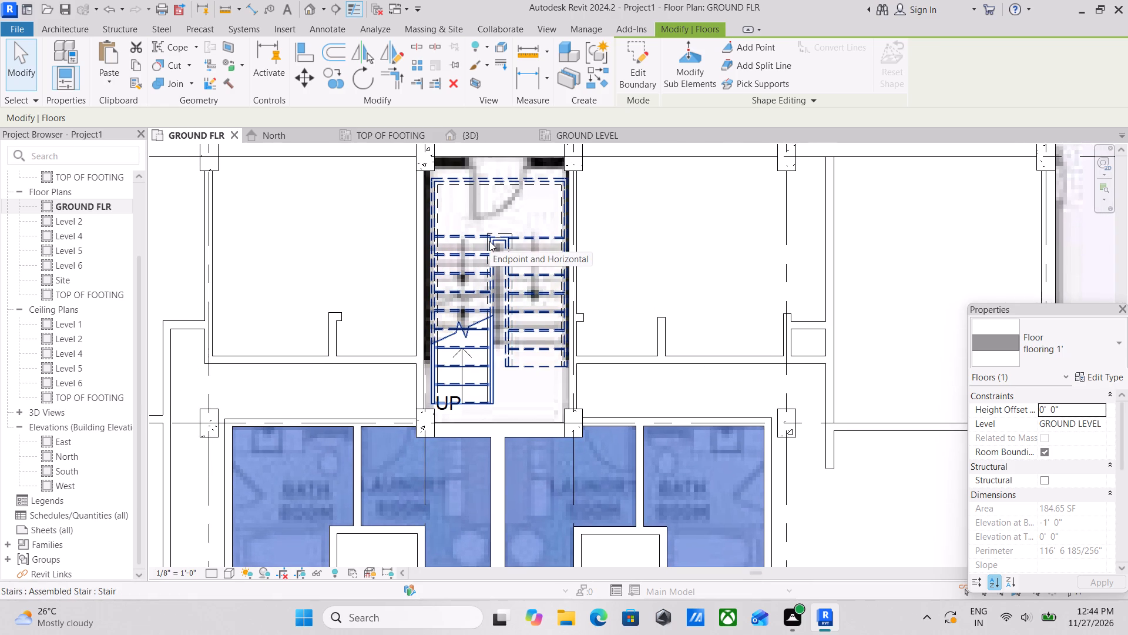
{"action": "middle_click_drag", "start_coordinate": [489, 241], "coordinate": [506, 292]}
{"action": "middle_click_drag", "start_coordinate": [466, 253], "coordinate": [477, 273]}
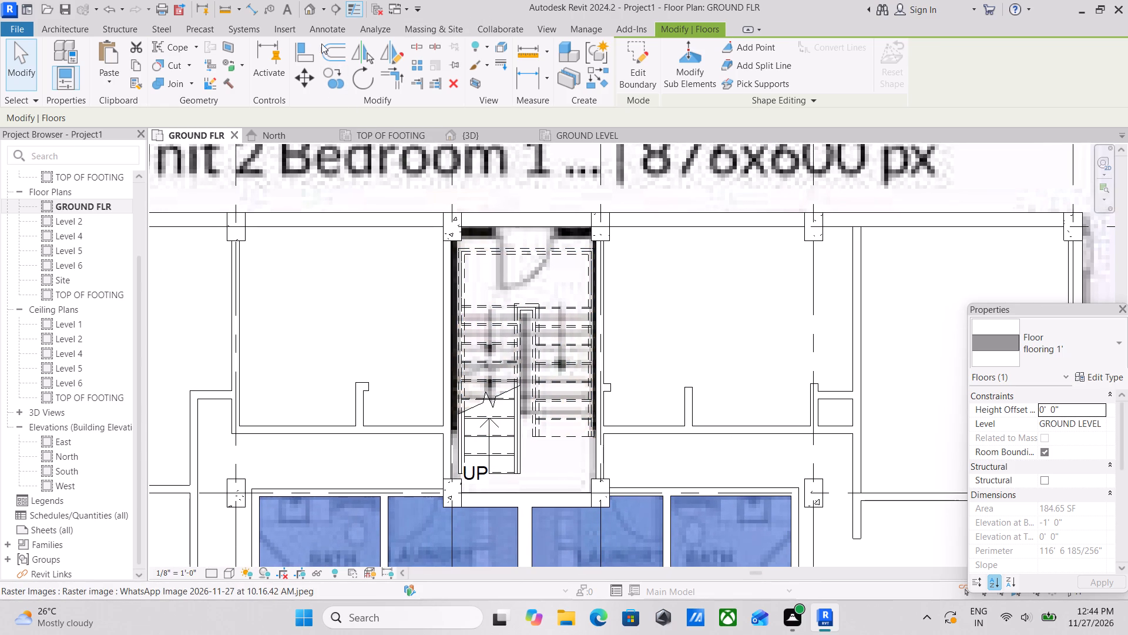
{"action": "scroll", "coordinate": [422, 218], "scroll_direction": "down", "scroll_amount": 1}
{"action": "middle_click_drag", "start_coordinate": [427, 218], "coordinate": [506, 210]}
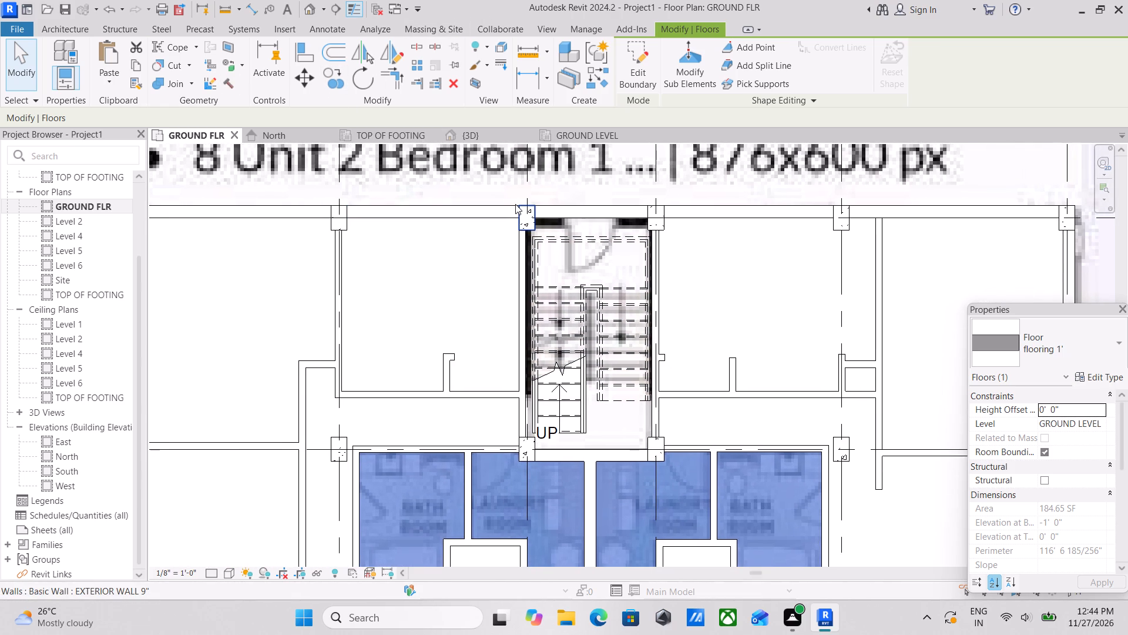
{"action": "scroll", "coordinate": [338, 159], "scroll_direction": "down", "scroll_amount": 1}
{"action": "middle_click_drag", "start_coordinate": [340, 159], "coordinate": [427, 118]}
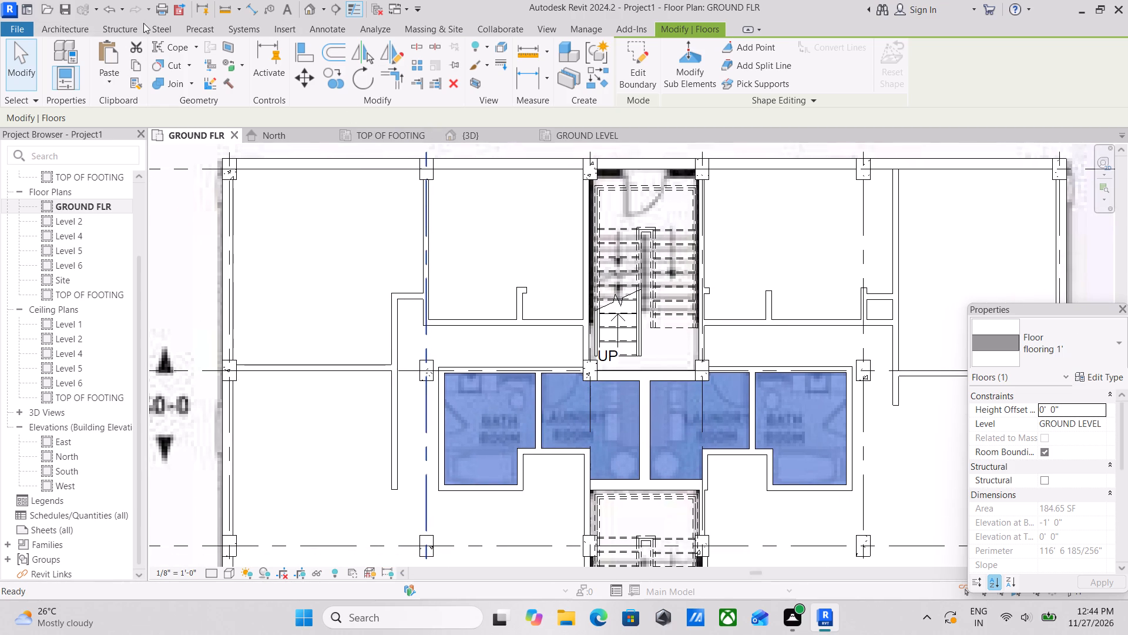
Start a flooring 1' floor in the north stairwell, sketching its boundary along the north wall and around the northeast column to the east wall.
{"action": "left_click", "coordinate": [76, 33]}
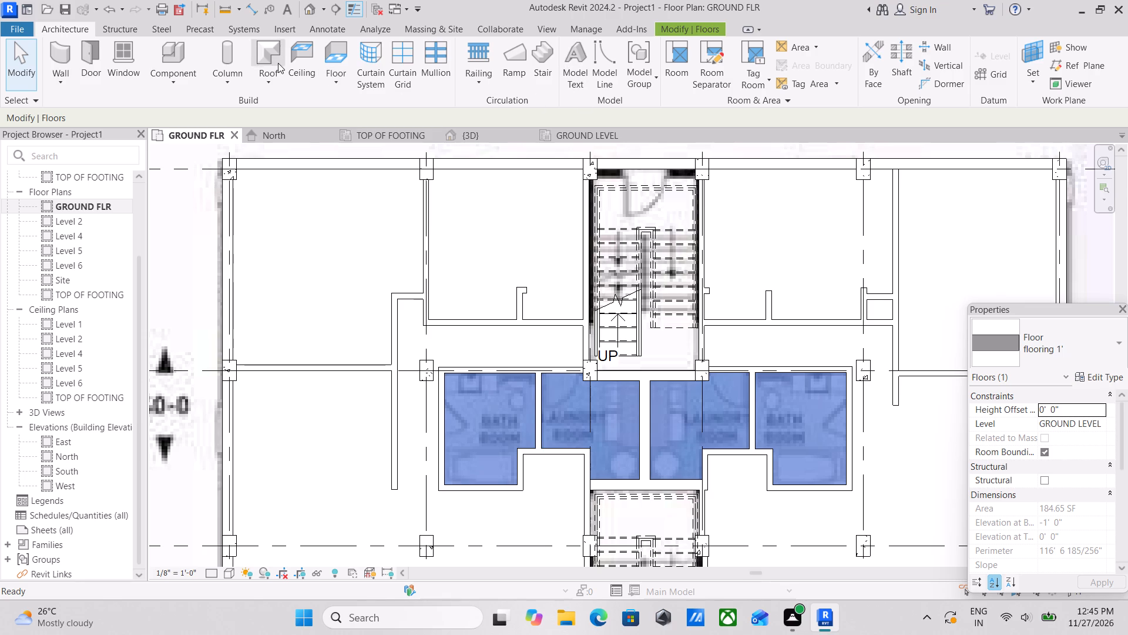
{"action": "left_click", "coordinate": [333, 75]}
{"action": "left_click", "coordinate": [368, 109]}
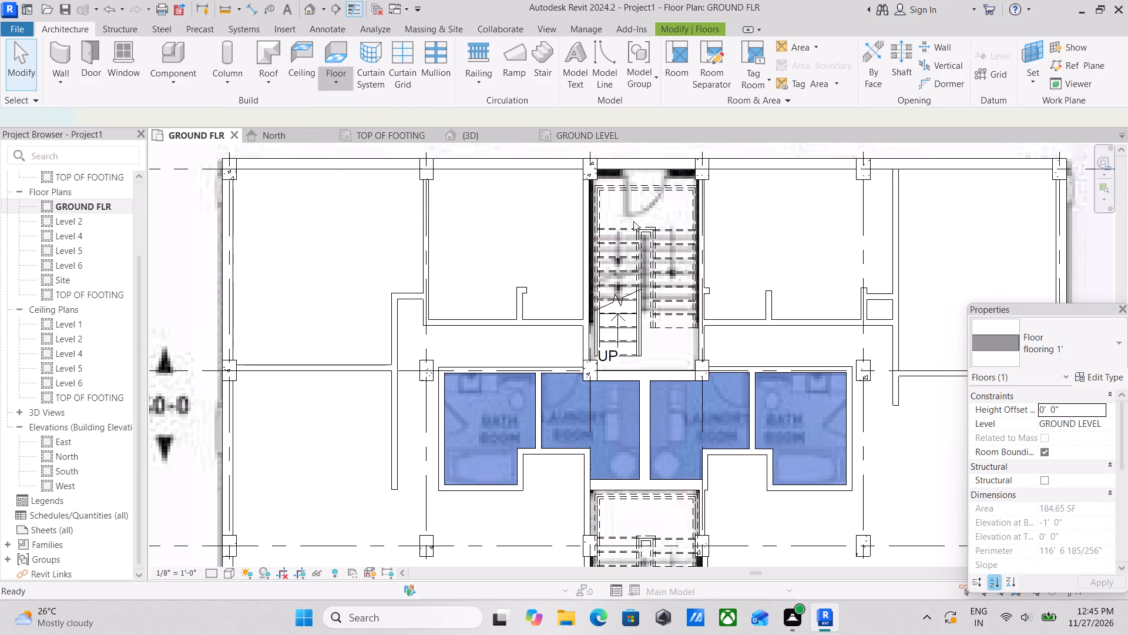
{"action": "scroll", "coordinate": [597, 178], "scroll_direction": "up", "scroll_amount": 2}
{"action": "middle_click_drag", "start_coordinate": [615, 191], "coordinate": [607, 294]}
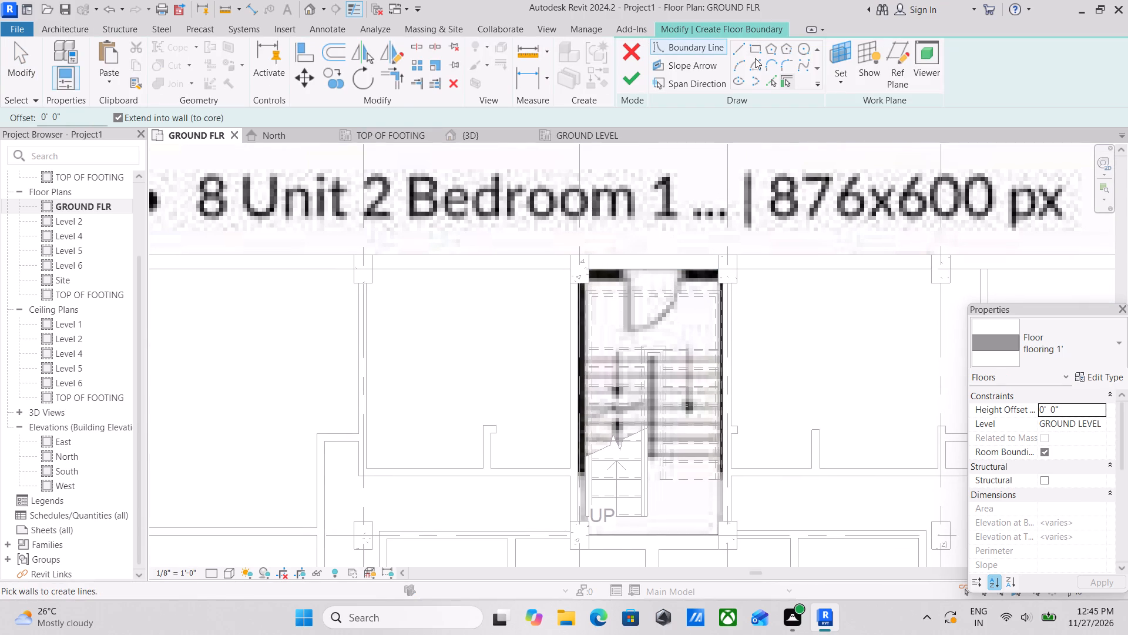
{"action": "left_click", "coordinate": [740, 46]}
{"action": "scroll", "coordinate": [632, 262], "scroll_direction": "up", "scroll_amount": 5}
{"action": "scroll", "coordinate": [535, 252], "scroll_direction": "up", "scroll_amount": 3}
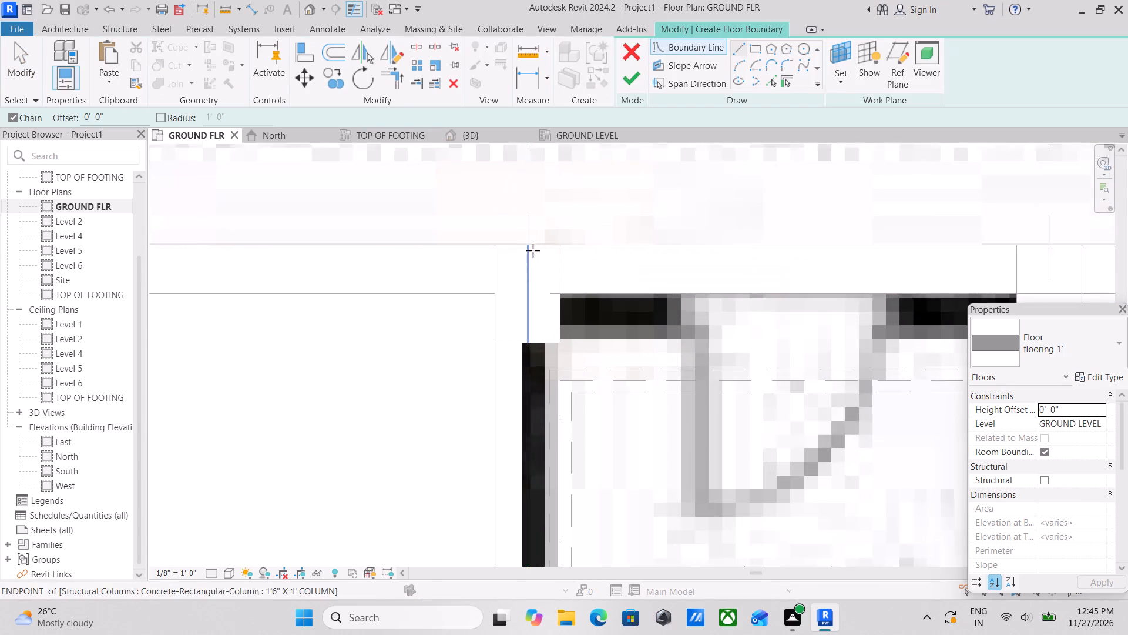
{"action": "scroll", "coordinate": [533, 250], "scroll_direction": "up", "scroll_amount": 2}
{"action": "left_click", "coordinate": [565, 302]}
{"action": "middle_click_drag", "start_coordinate": [804, 293], "coordinate": [687, 290]}
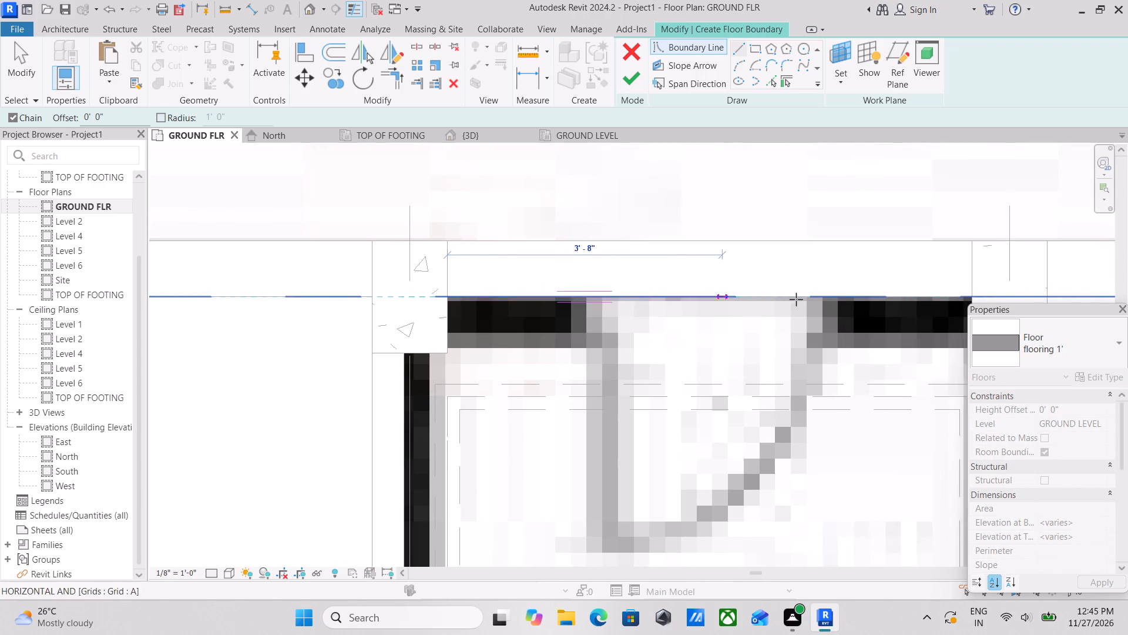
{"action": "middle_click_drag", "start_coordinate": [834, 289], "coordinate": [687, 298]}
{"action": "left_click", "coordinate": [824, 305]}
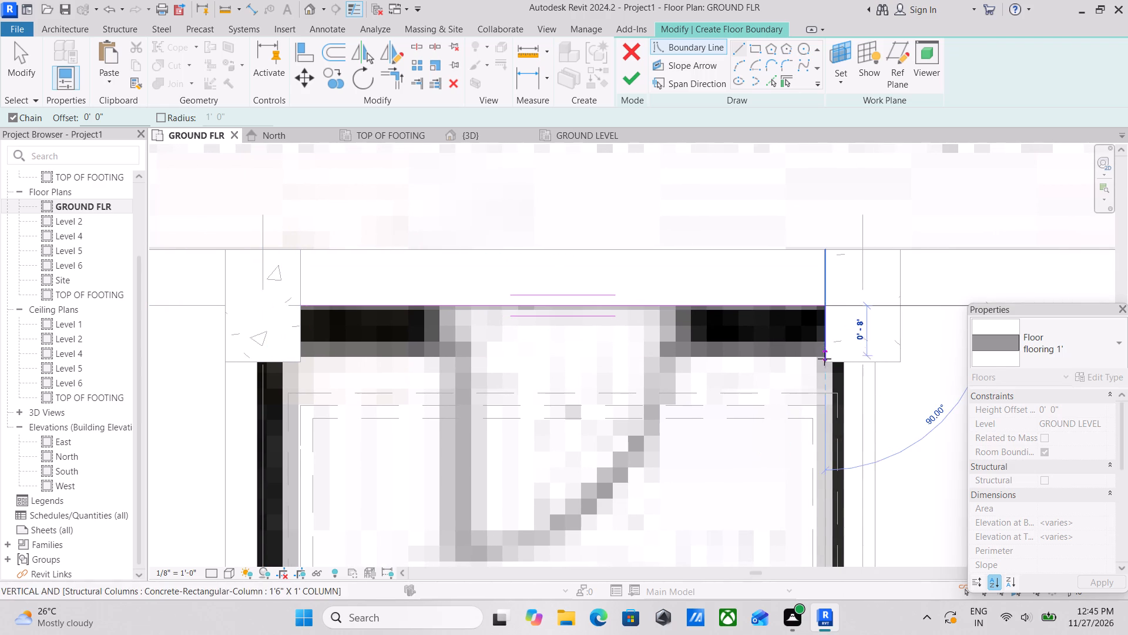
{"action": "left_click_drag", "start_coordinate": [828, 363], "coordinate": [835, 367]}
{"action": "left_click", "coordinate": [845, 363]}
Continue the boundary down the stairwell's east wall, 3" west along the southeast column, and down to the south edge.
{"action": "middle_click_drag", "start_coordinate": [845, 362], "coordinate": [842, 346]}
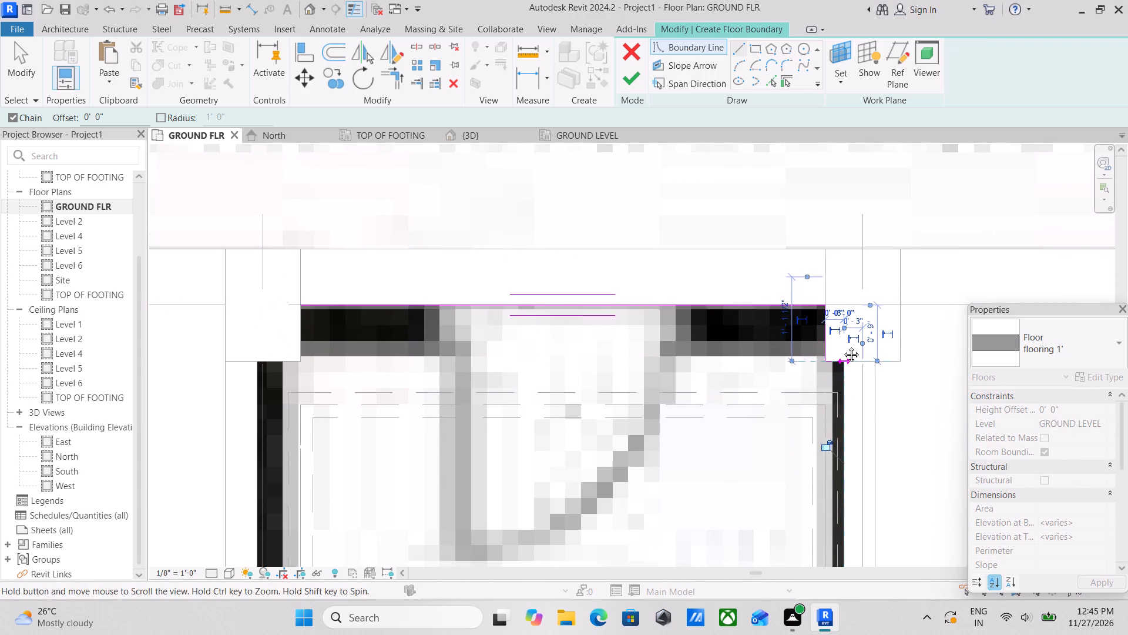
{"action": "middle_click_drag", "start_coordinate": [842, 346], "coordinate": [841, 276]}
{"action": "middle_click_drag", "start_coordinate": [834, 339], "coordinate": [820, 152]}
{"action": "scroll", "coordinate": [818, 349], "scroll_direction": "down", "scroll_amount": 3}
{"action": "middle_click_drag", "start_coordinate": [818, 349], "coordinate": [763, 112]}
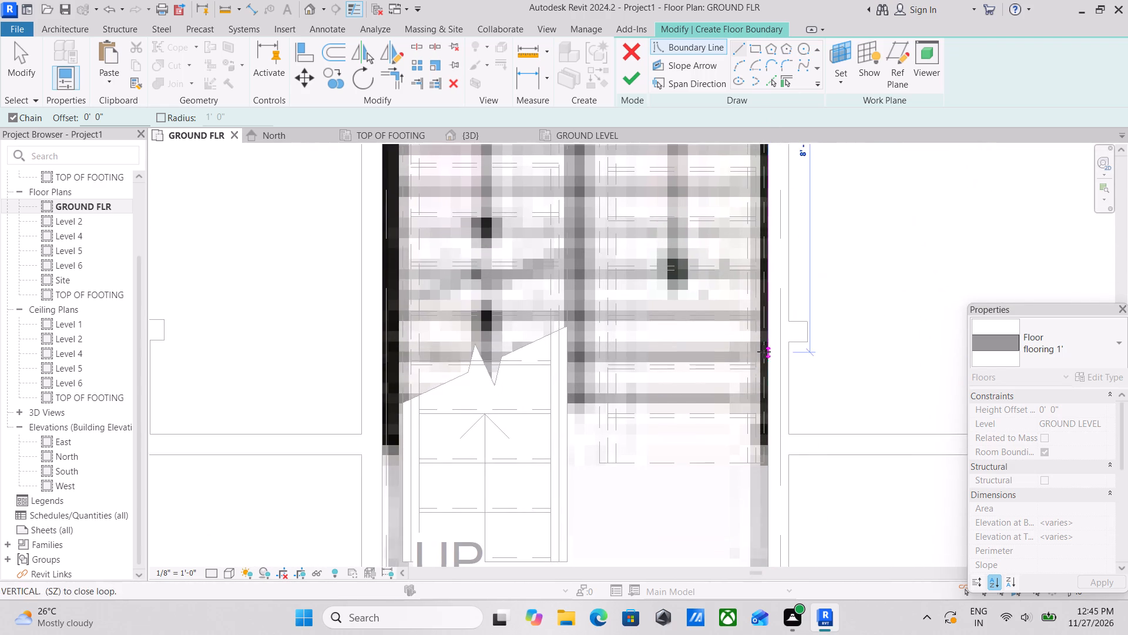
{"action": "middle_click_drag", "start_coordinate": [764, 352], "coordinate": [756, 148]}
{"action": "scroll", "coordinate": [756, 159], "scroll_direction": "down", "scroll_amount": 1}
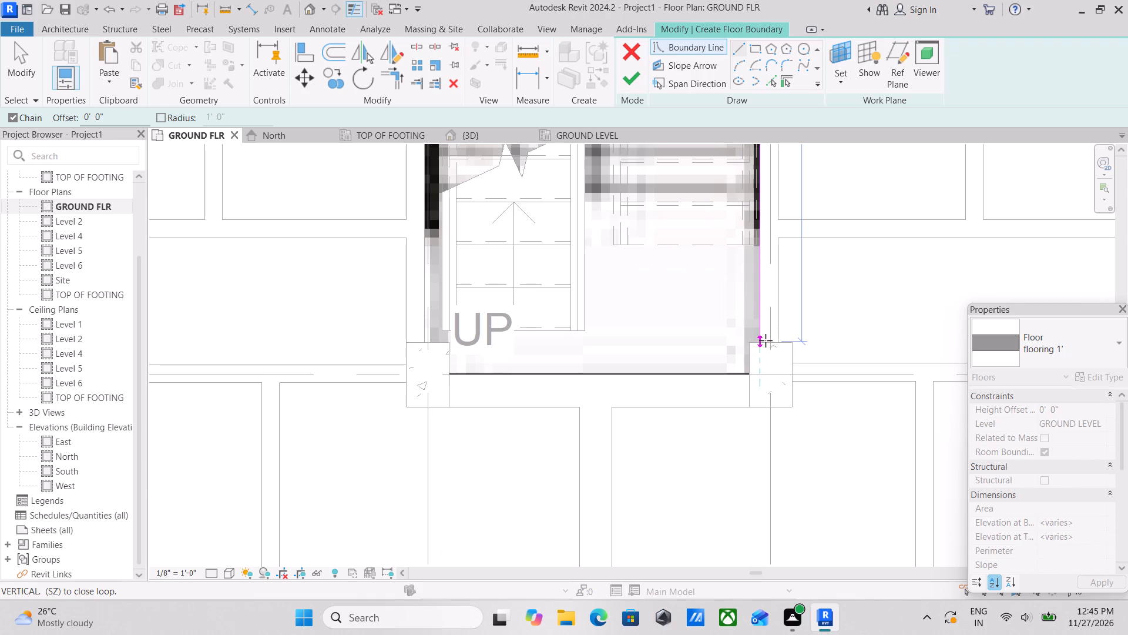
{"action": "scroll", "coordinate": [767, 329], "scroll_direction": "up", "scroll_amount": 3}
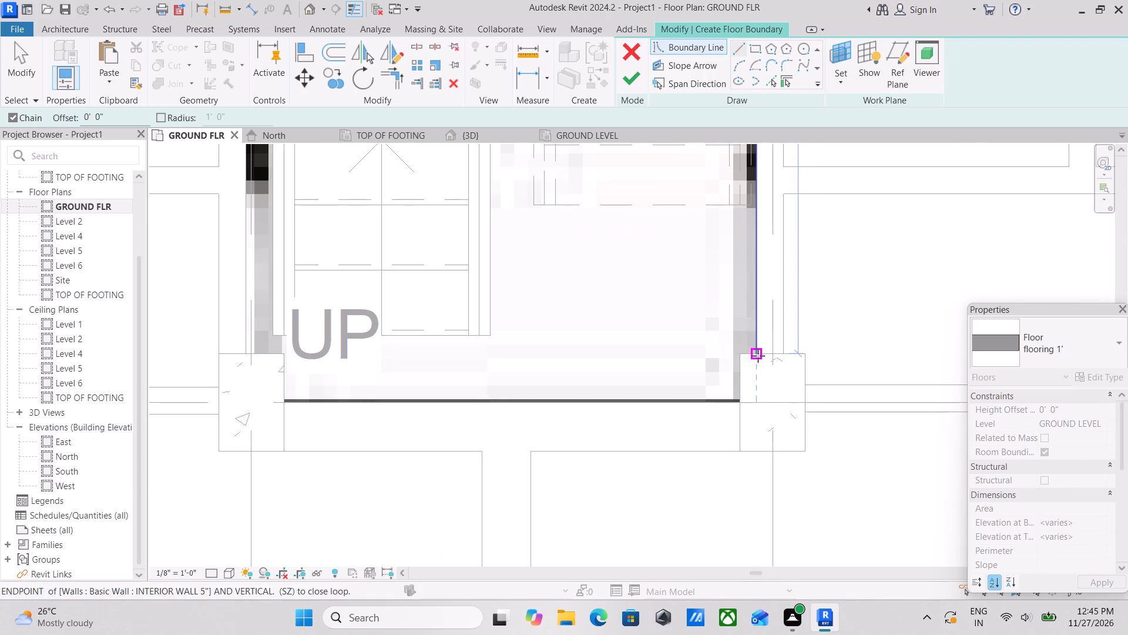
{"action": "left_click", "coordinate": [758, 356]}
{"action": "scroll", "coordinate": [743, 353], "scroll_direction": "up", "scroll_amount": 3}
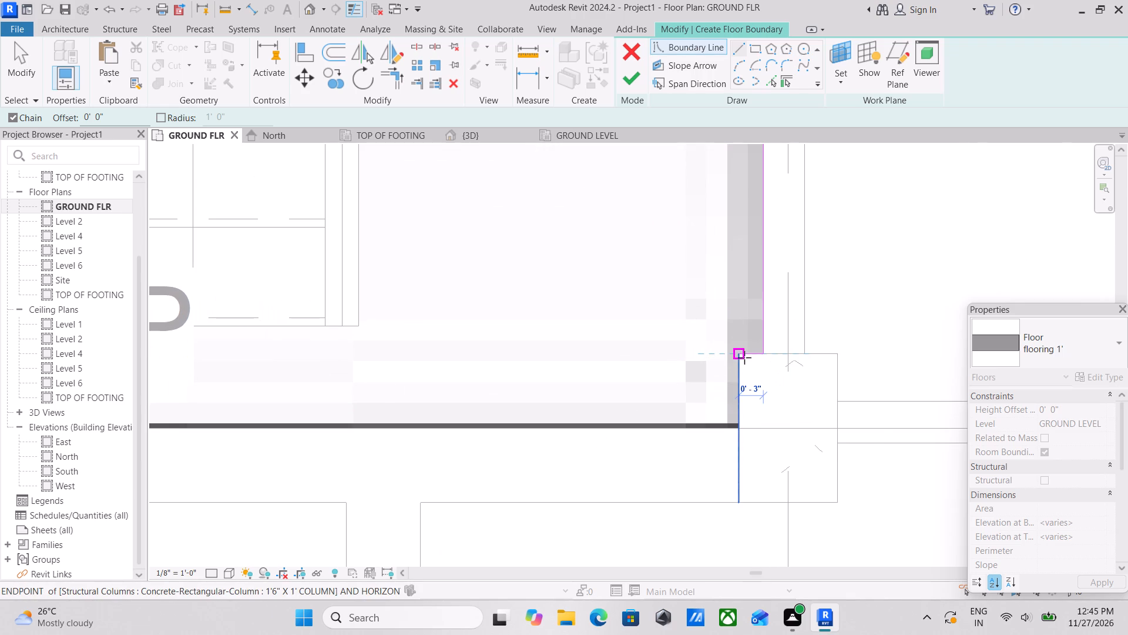
{"action": "left_click", "coordinate": [744, 357]}
{"action": "middle_click_drag", "start_coordinate": [753, 388], "coordinate": [760, 325]}
{"action": "left_click", "coordinate": [744, 370]}
Continue the boundary 7'-0" west along the stairwell's south edge, and around the southwest column to the west wall's outer face.
{"action": "middle_click_drag", "start_coordinate": [668, 346], "coordinate": [863, 285]}
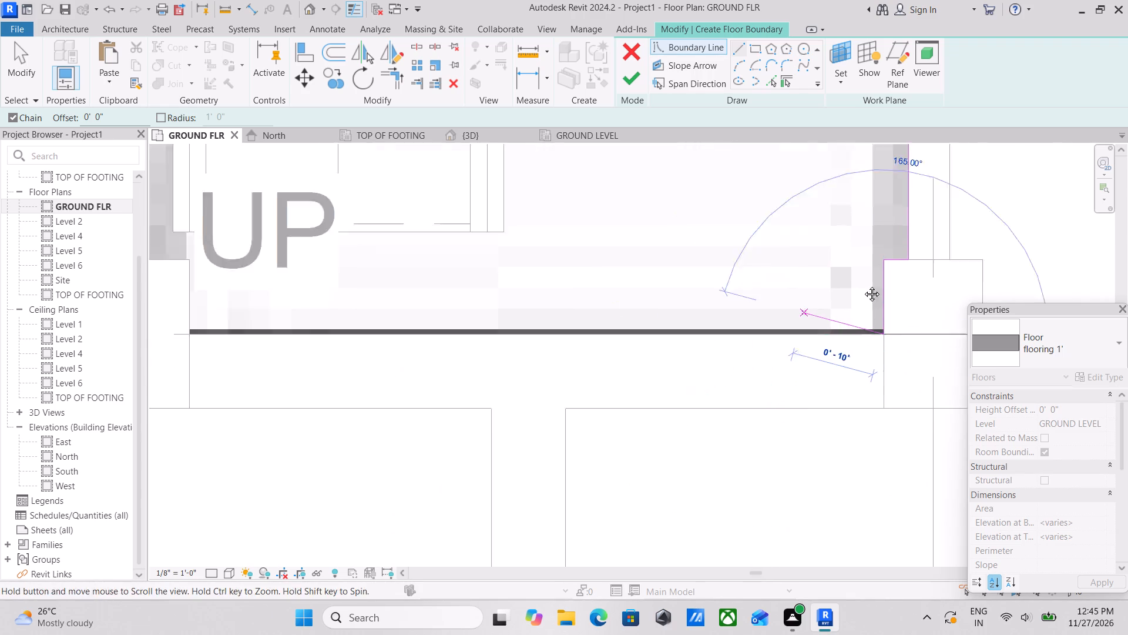
{"action": "middle_click_drag", "start_coordinate": [863, 285], "coordinate": [888, 266]}
{"action": "scroll", "coordinate": [550, 267], "scroll_direction": "down", "scroll_amount": 1}
{"action": "middle_click_drag", "start_coordinate": [550, 267], "coordinate": [828, 309]}
{"action": "left_click", "coordinate": [587, 323]}
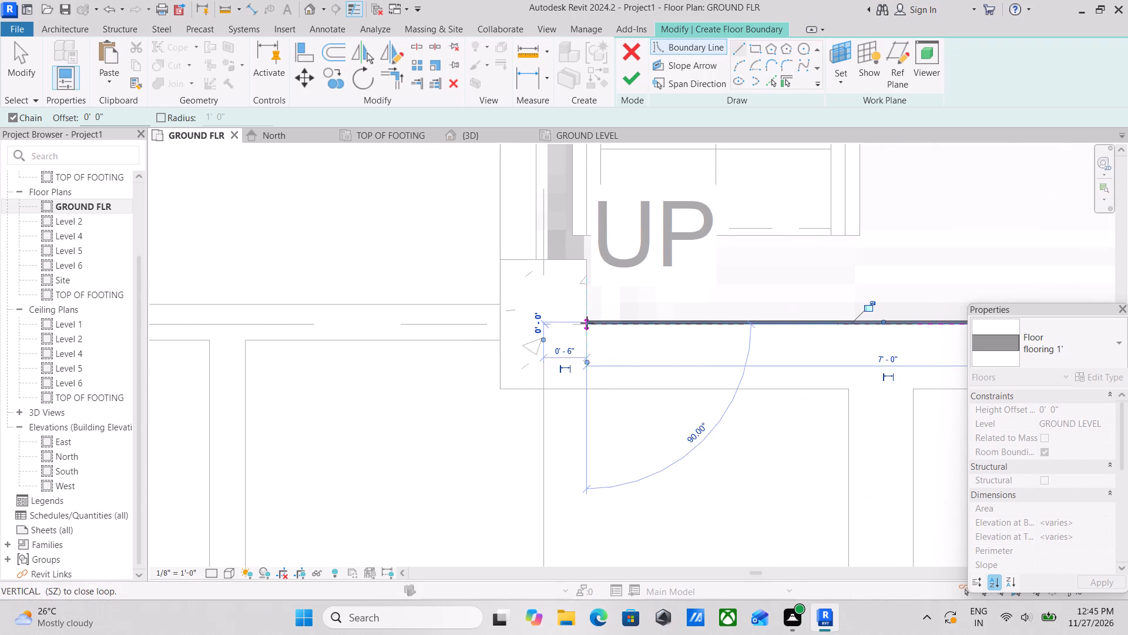
{"action": "left_click", "coordinate": [585, 262]}
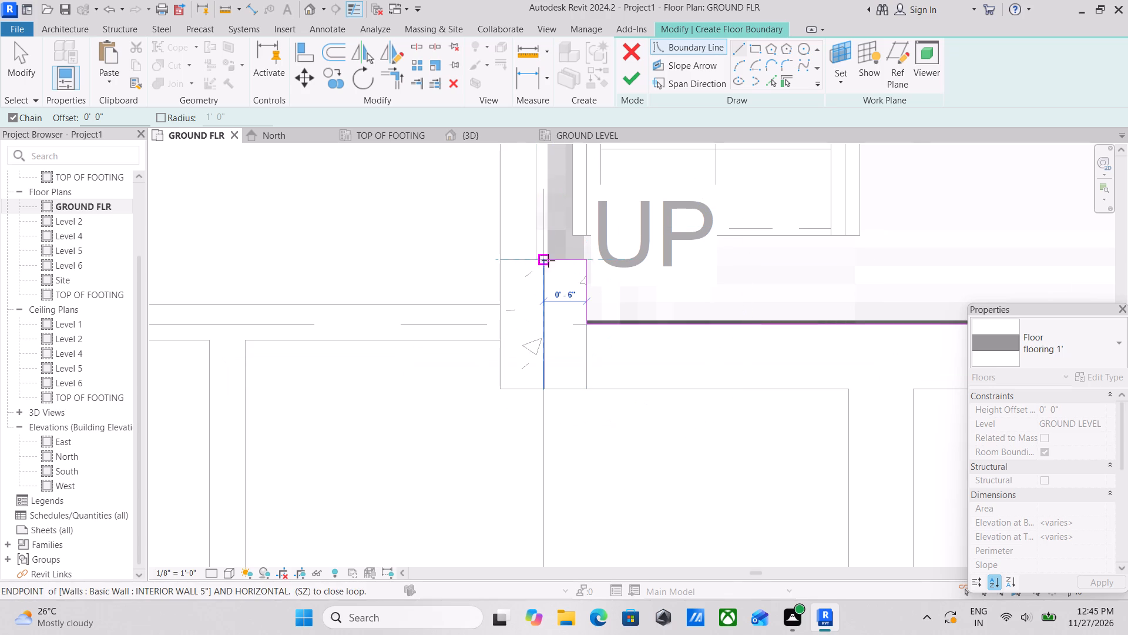
{"action": "middle_click_drag", "start_coordinate": [555, 259], "coordinate": [706, 432]}
{"action": "scroll", "coordinate": [691, 381], "scroll_direction": "down", "scroll_amount": 3}
{"action": "middle_click_drag", "start_coordinate": [691, 381], "coordinate": [659, 325]}
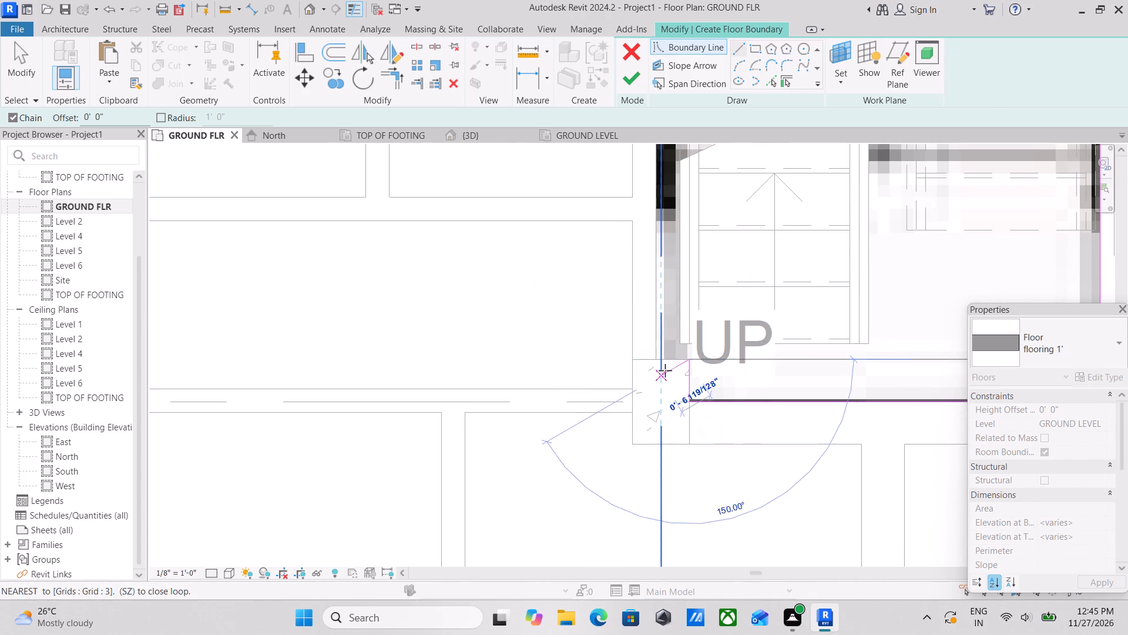
{"action": "left_click", "coordinate": [655, 357]}
Continue the boundary up the stairwell's west wall to the underside of the northwest column.
{"action": "middle_click_drag", "start_coordinate": [669, 296], "coordinate": [665, 451]}
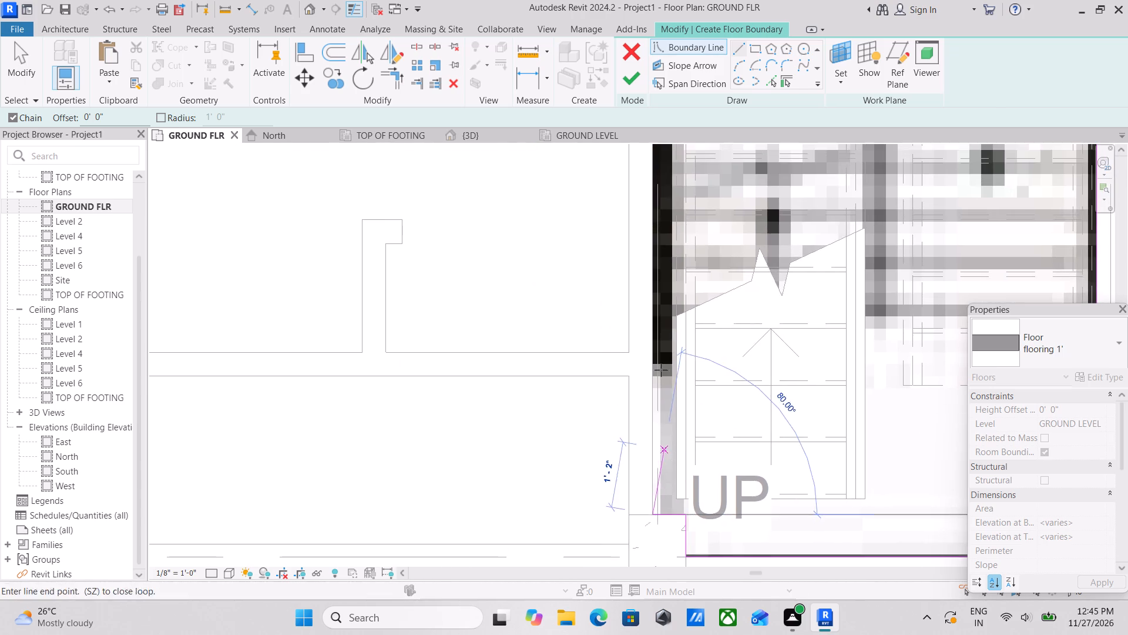
{"action": "middle_click_drag", "start_coordinate": [666, 278], "coordinate": [687, 428]}
{"action": "middle_click_drag", "start_coordinate": [679, 296], "coordinate": [709, 469]}
{"action": "middle_click_drag", "start_coordinate": [732, 338], "coordinate": [733, 433]}
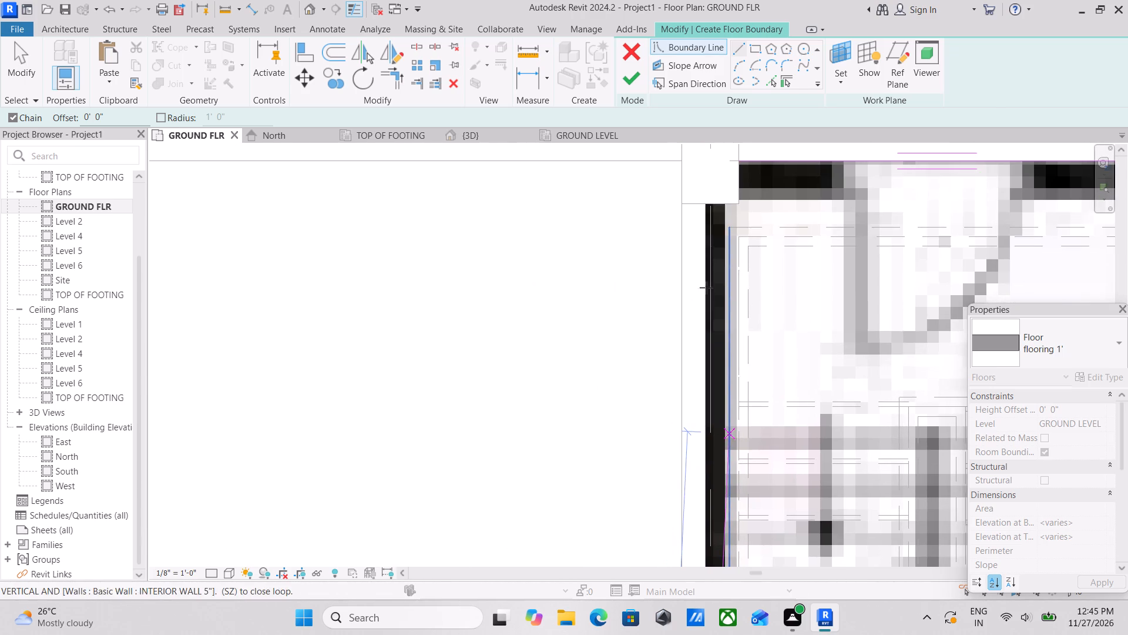
{"action": "middle_click_drag", "start_coordinate": [711, 237], "coordinate": [714, 289]}
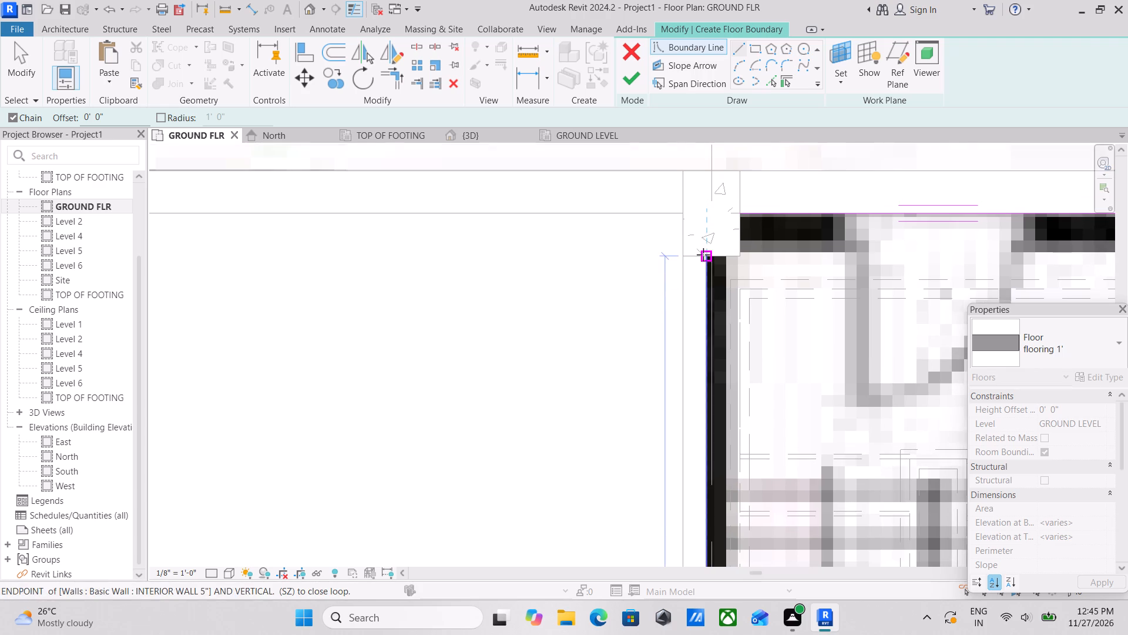
{"action": "left_click", "coordinate": [703, 255]}
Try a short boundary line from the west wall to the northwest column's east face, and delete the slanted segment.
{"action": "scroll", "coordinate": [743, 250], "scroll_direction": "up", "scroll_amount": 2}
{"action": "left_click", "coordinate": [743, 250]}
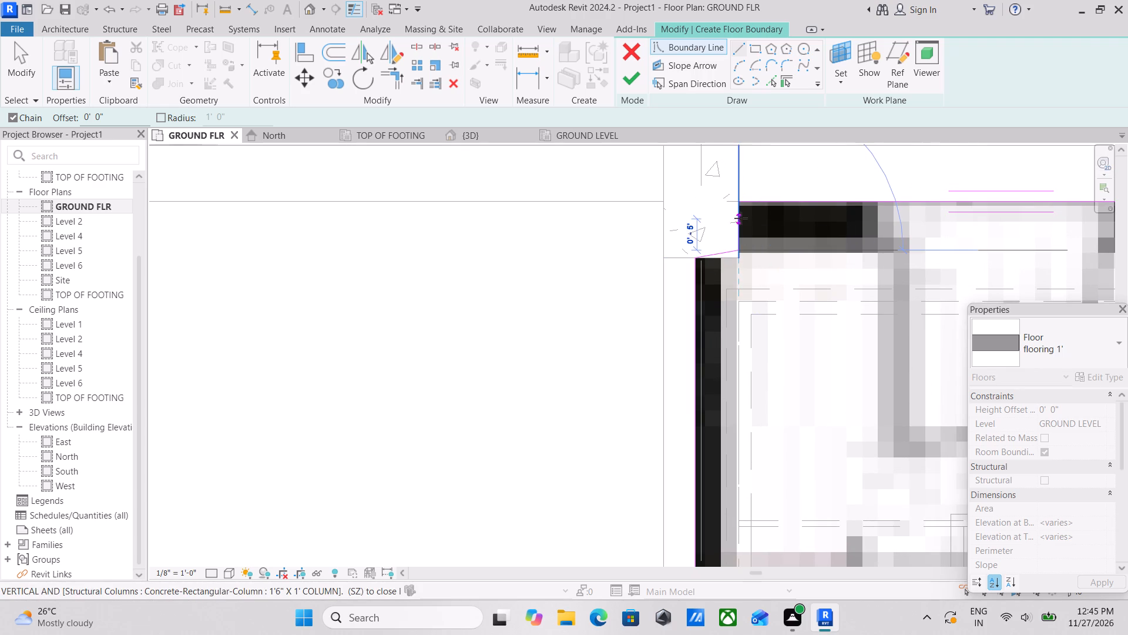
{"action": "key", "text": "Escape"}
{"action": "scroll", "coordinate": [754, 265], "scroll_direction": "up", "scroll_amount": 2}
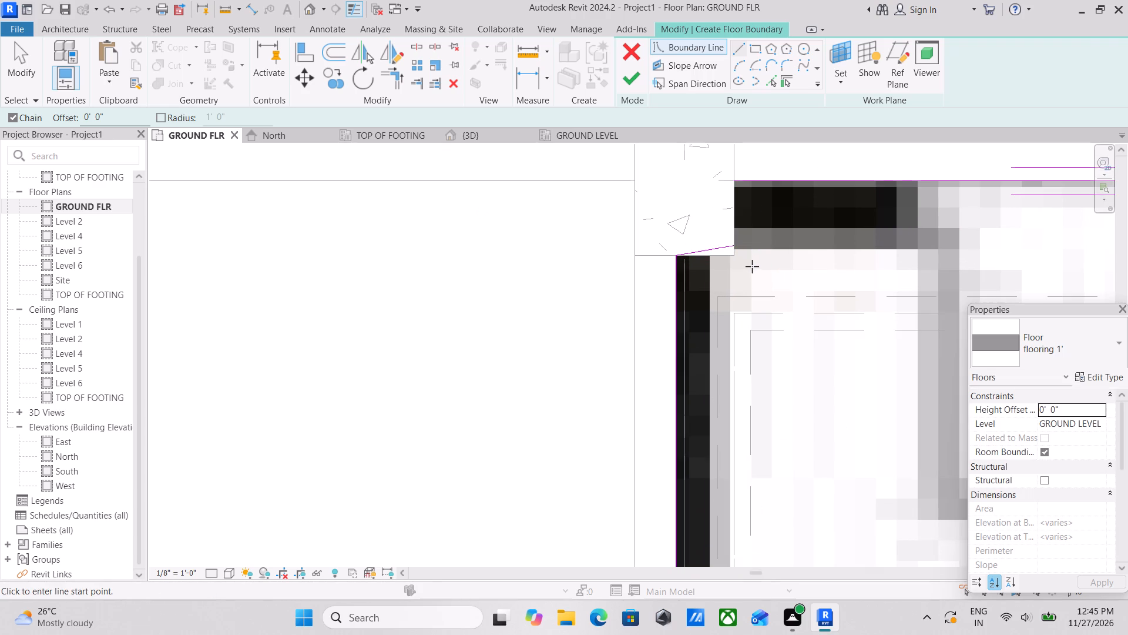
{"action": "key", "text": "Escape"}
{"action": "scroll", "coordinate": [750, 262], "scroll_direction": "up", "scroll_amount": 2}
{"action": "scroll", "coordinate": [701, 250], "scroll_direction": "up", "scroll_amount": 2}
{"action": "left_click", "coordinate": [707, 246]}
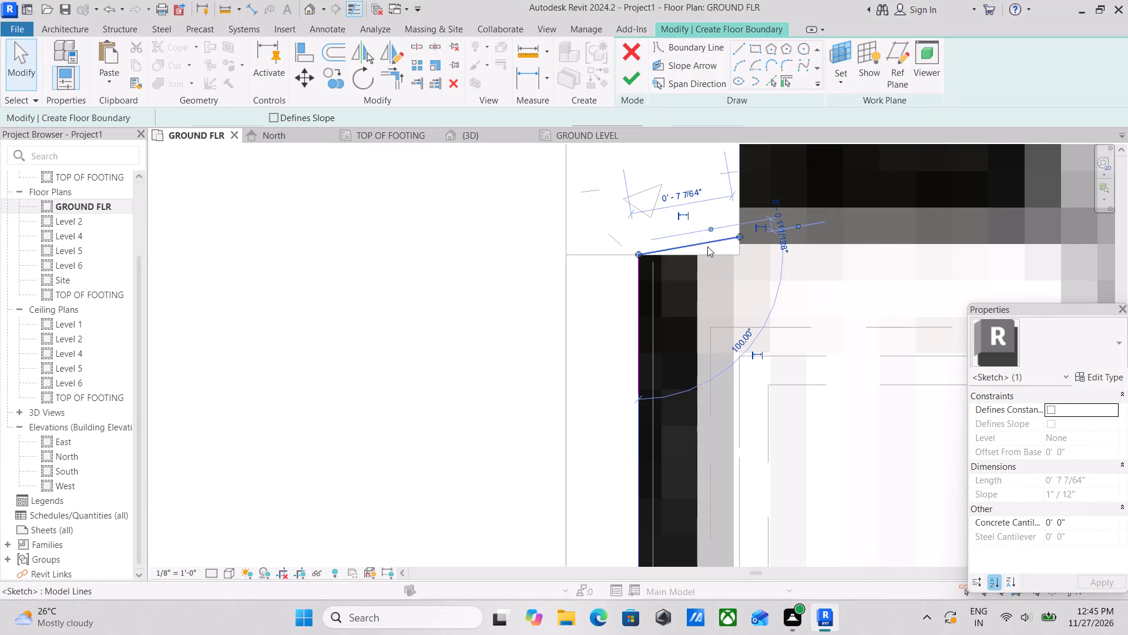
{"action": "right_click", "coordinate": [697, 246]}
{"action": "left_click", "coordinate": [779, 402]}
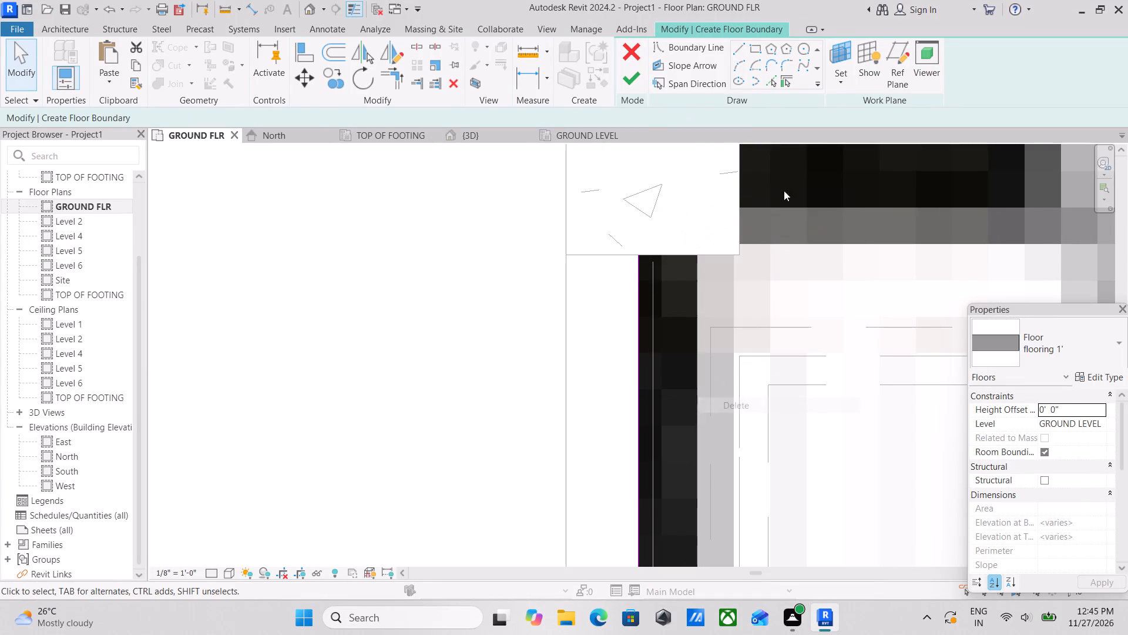
Draw the boundary 7" east along the northwest column's south face and up its east face to close the loop.
{"action": "left_click", "coordinate": [734, 41]}
{"action": "scroll", "coordinate": [676, 206], "scroll_direction": "up", "scroll_amount": 5}
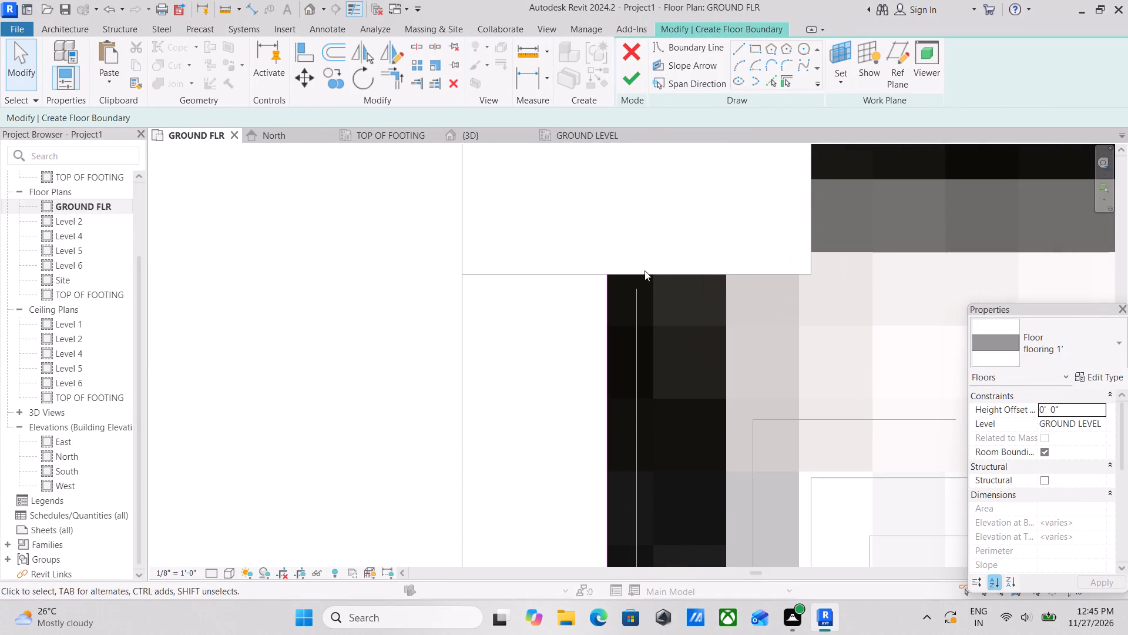
{"action": "left_click", "coordinate": [737, 55]}
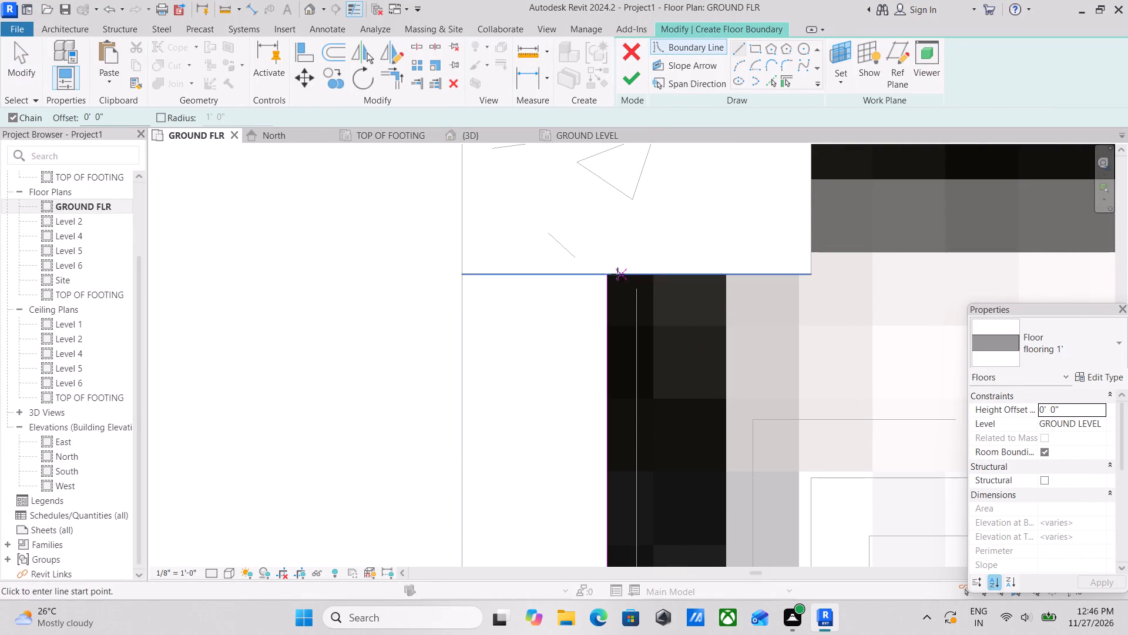
{"action": "left_click", "coordinate": [609, 275]}
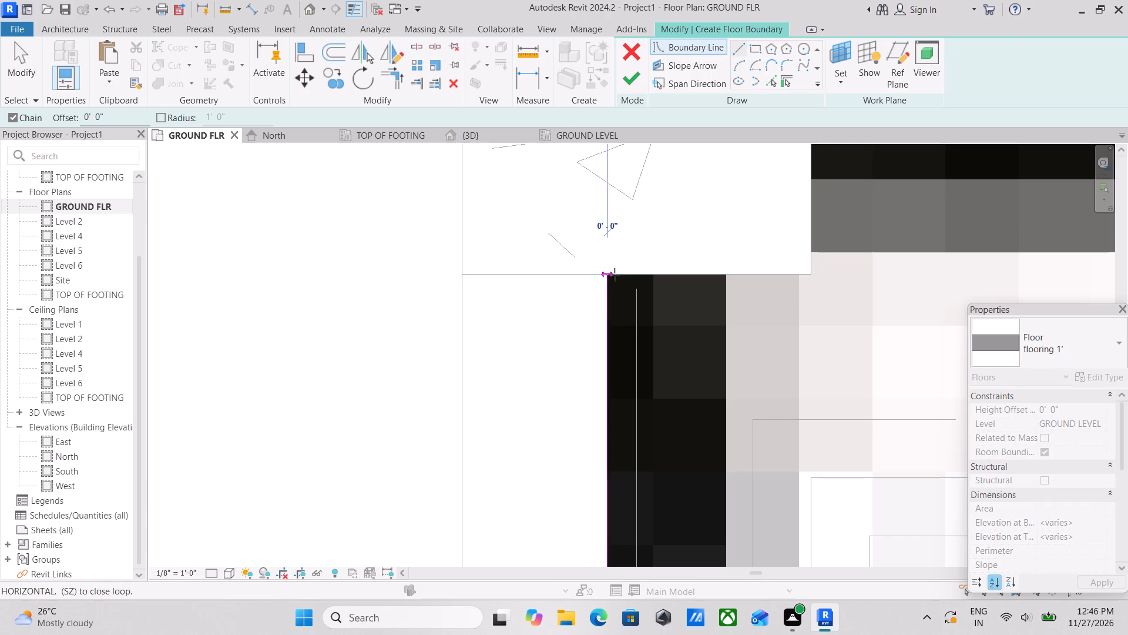
{"action": "left_click", "coordinate": [806, 273]}
{"action": "middle_click_drag", "start_coordinate": [808, 200], "coordinate": [827, 348]}
{"action": "middle_click_drag", "start_coordinate": [804, 270], "coordinate": [795, 334]}
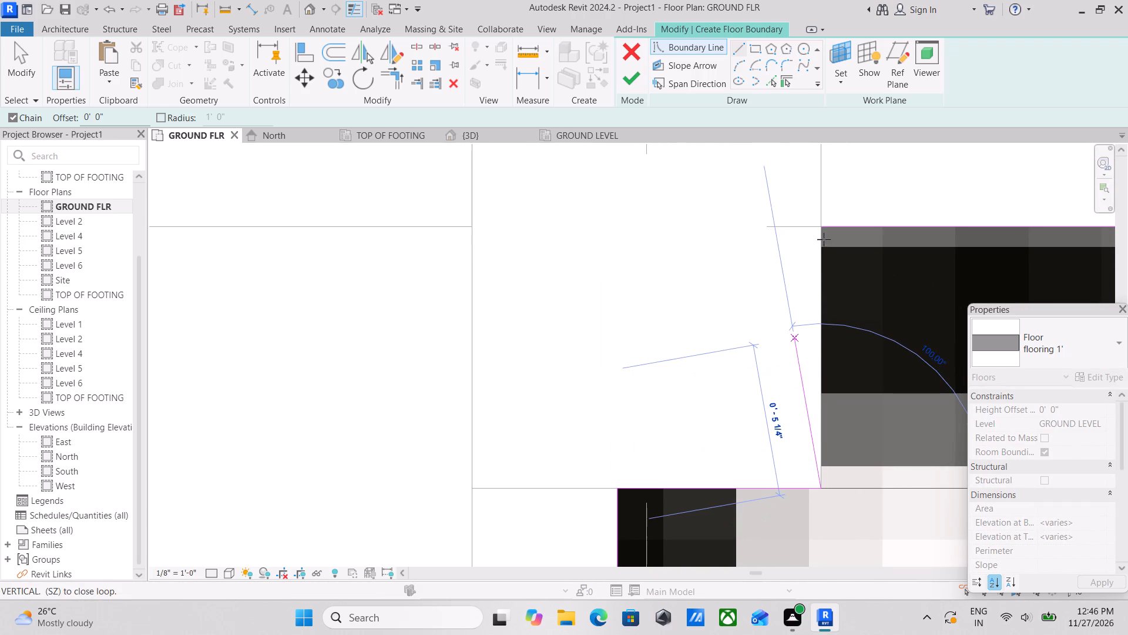
{"action": "left_click", "coordinate": [827, 229]}
Finish the floor sketch covering the north stairwell.
{"action": "scroll", "coordinate": [843, 292], "scroll_direction": "down", "scroll_amount": 4}
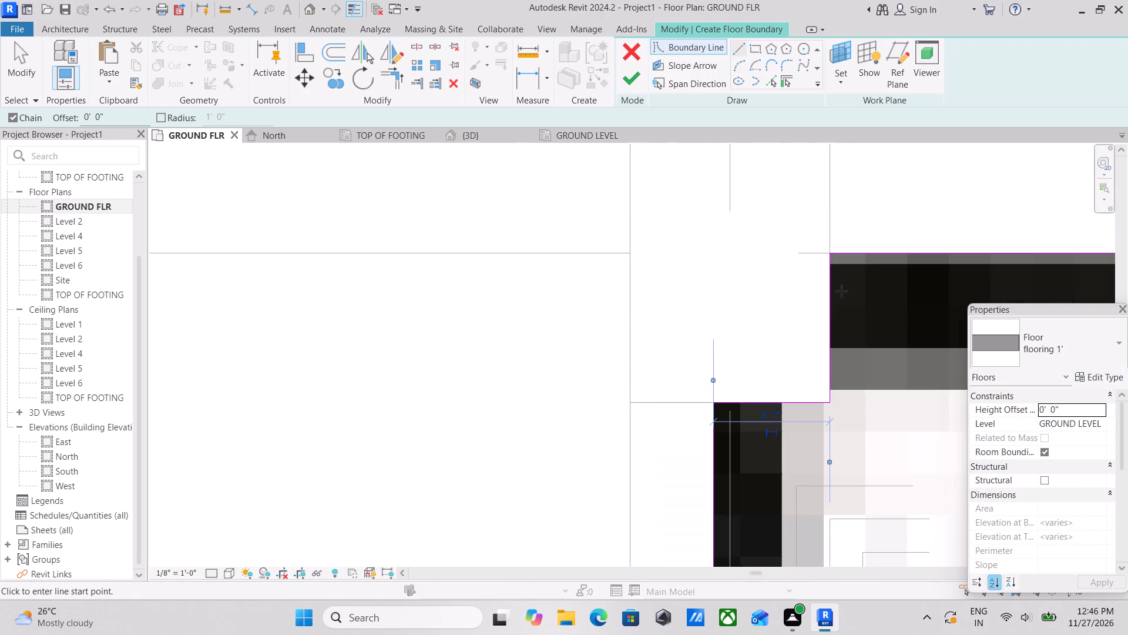
{"action": "scroll", "coordinate": [845, 310], "scroll_direction": "down", "scroll_amount": 19}
{"action": "middle_click_drag", "start_coordinate": [841, 330], "coordinate": [727, 205]}
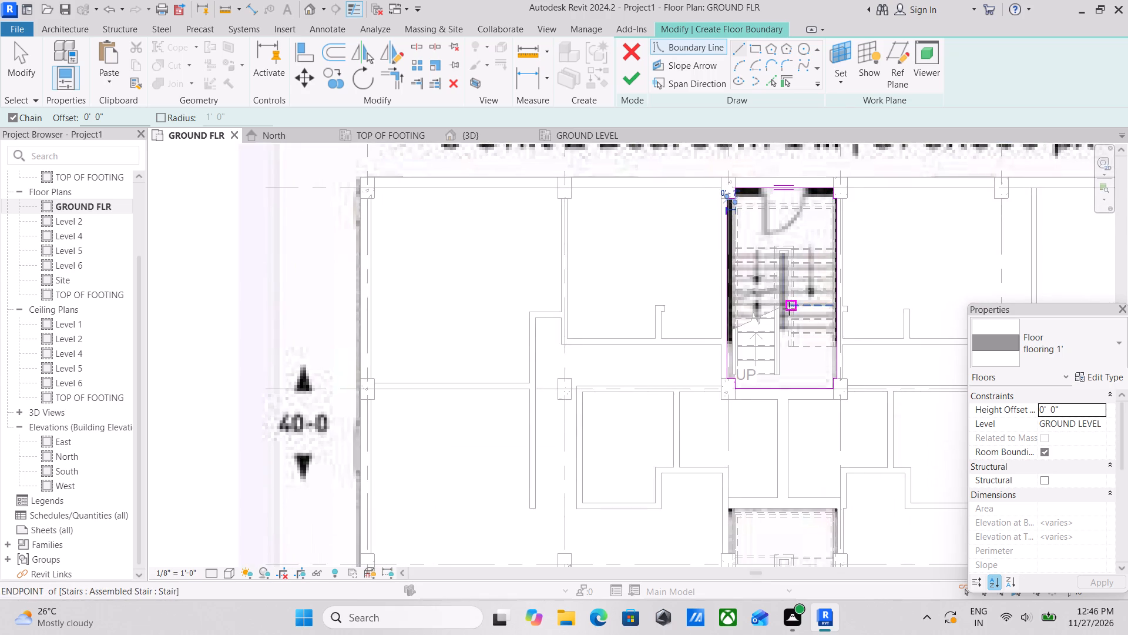
{"action": "scroll", "coordinate": [784, 309], "scroll_direction": "up", "scroll_amount": 3}
{"action": "left_click", "coordinate": [629, 72]}
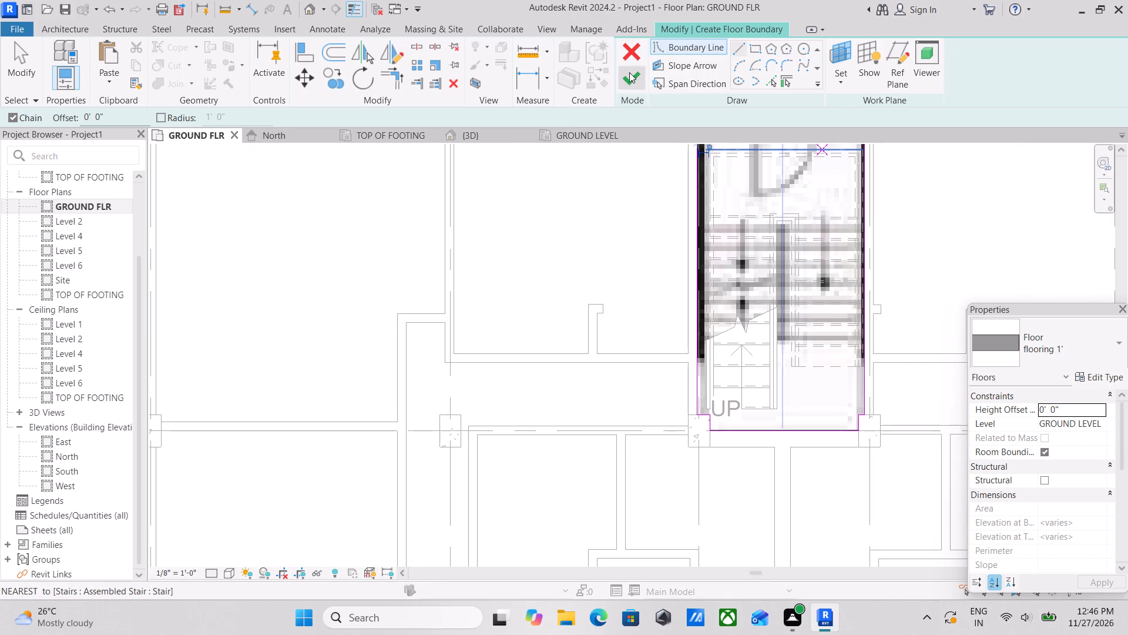
Examine the north stairwell floor and the surrounding ground floor plan, including the stair and its enclosing walls.
{"action": "scroll", "coordinate": [763, 313], "scroll_direction": "down", "scroll_amount": 1}
{"action": "middle_click_drag", "start_coordinate": [761, 310], "coordinate": [759, 217]}
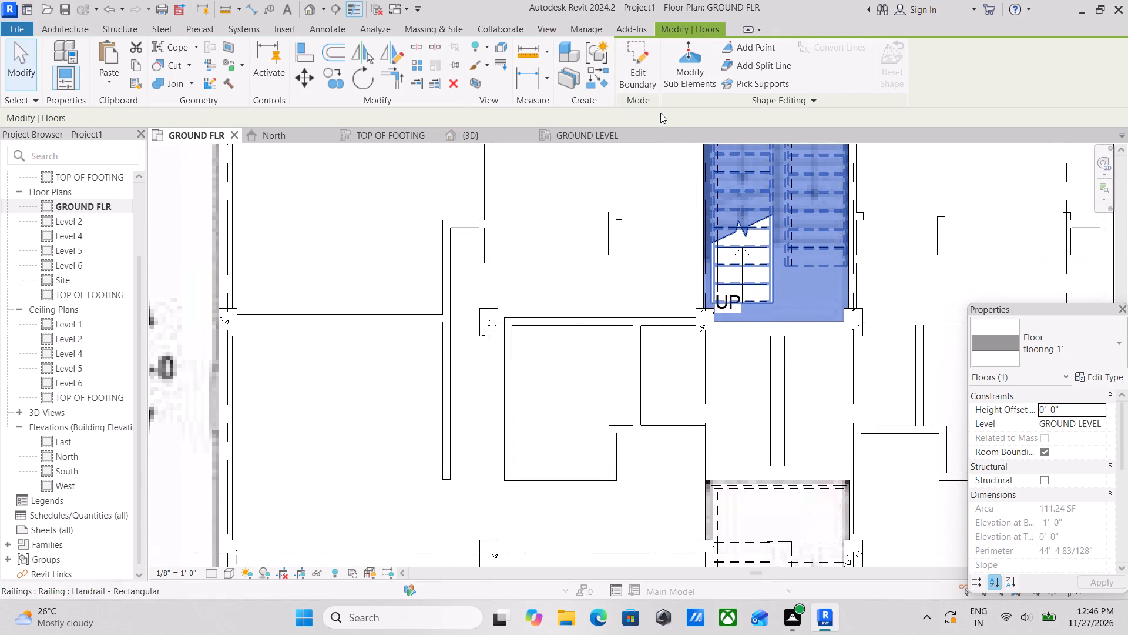
{"action": "middle_click_drag", "start_coordinate": [666, 148], "coordinate": [697, 193]}
{"action": "scroll", "coordinate": [730, 312], "scroll_direction": "down", "scroll_amount": 3}
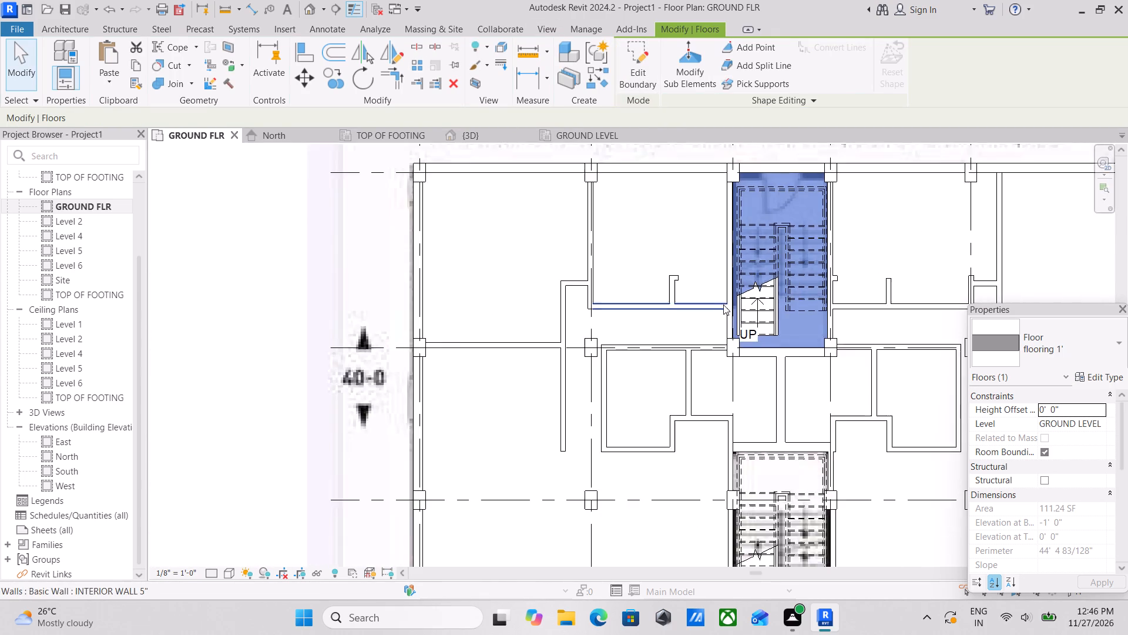
{"action": "scroll", "coordinate": [727, 311], "scroll_direction": "down", "scroll_amount": 5}
{"action": "middle_click_drag", "start_coordinate": [742, 350], "coordinate": [743, 269]}
{"action": "scroll", "coordinate": [750, 399], "scroll_direction": "up", "scroll_amount": 2}
{"action": "middle_click_drag", "start_coordinate": [738, 369], "coordinate": [763, 424]}
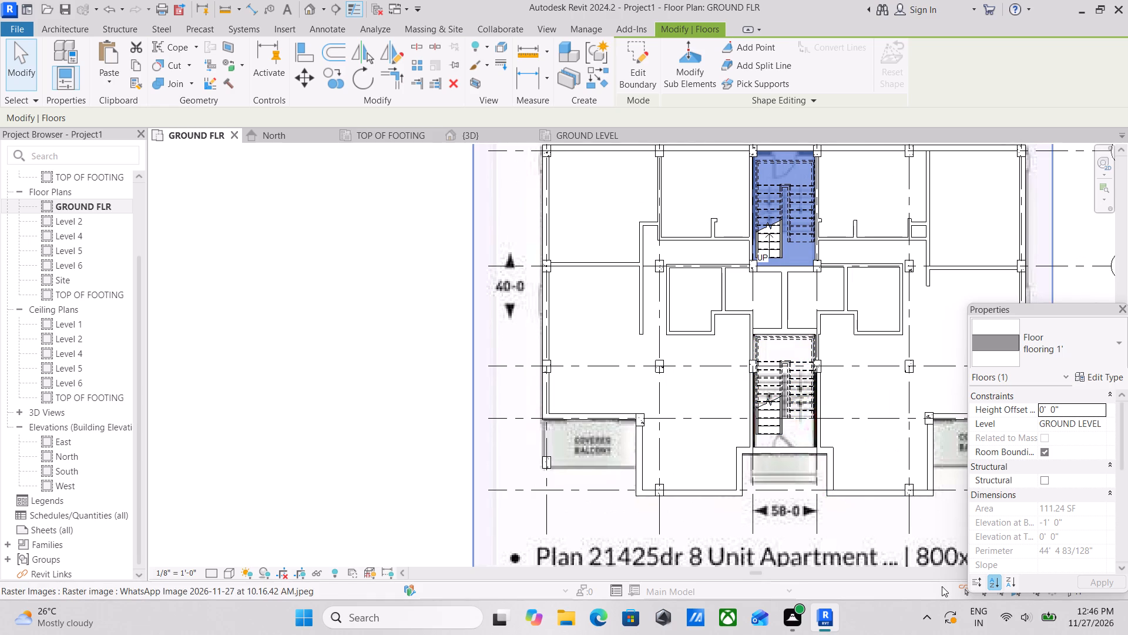
{"action": "scroll", "coordinate": [942, 499], "scroll_direction": "down", "scroll_amount": 1}
{"action": "middle_click_drag", "start_coordinate": [841, 373], "coordinate": [822, 428]}
{"action": "scroll", "coordinate": [774, 308], "scroll_direction": "up", "scroll_amount": 3}
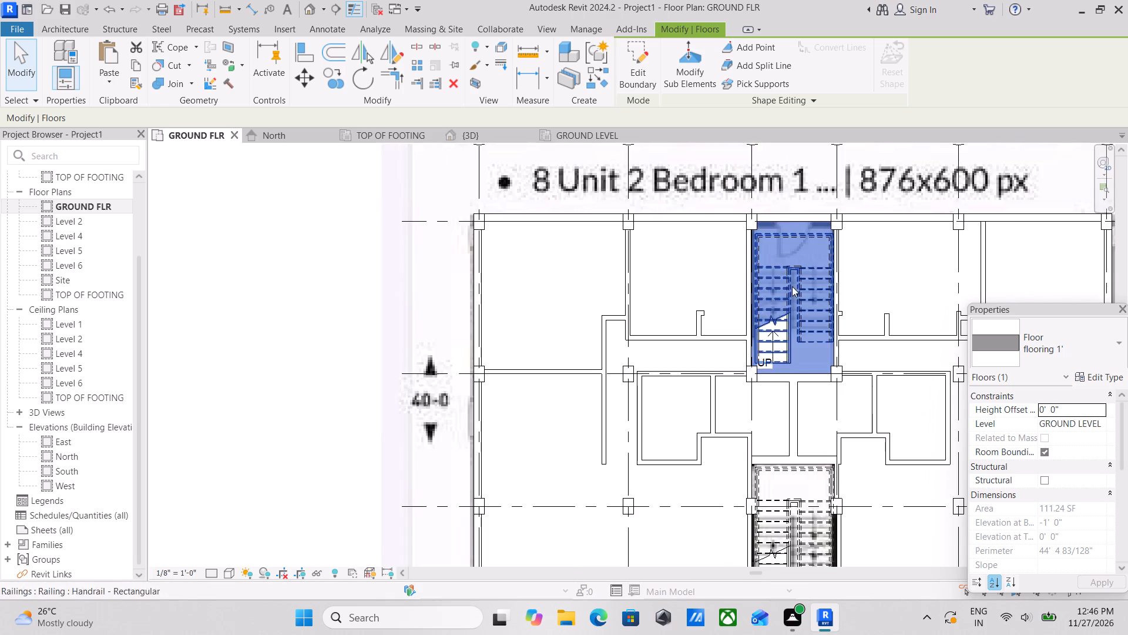
{"action": "scroll", "coordinate": [794, 224], "scroll_direction": "up", "scroll_amount": 5}
{"action": "key", "text": "Escape"}
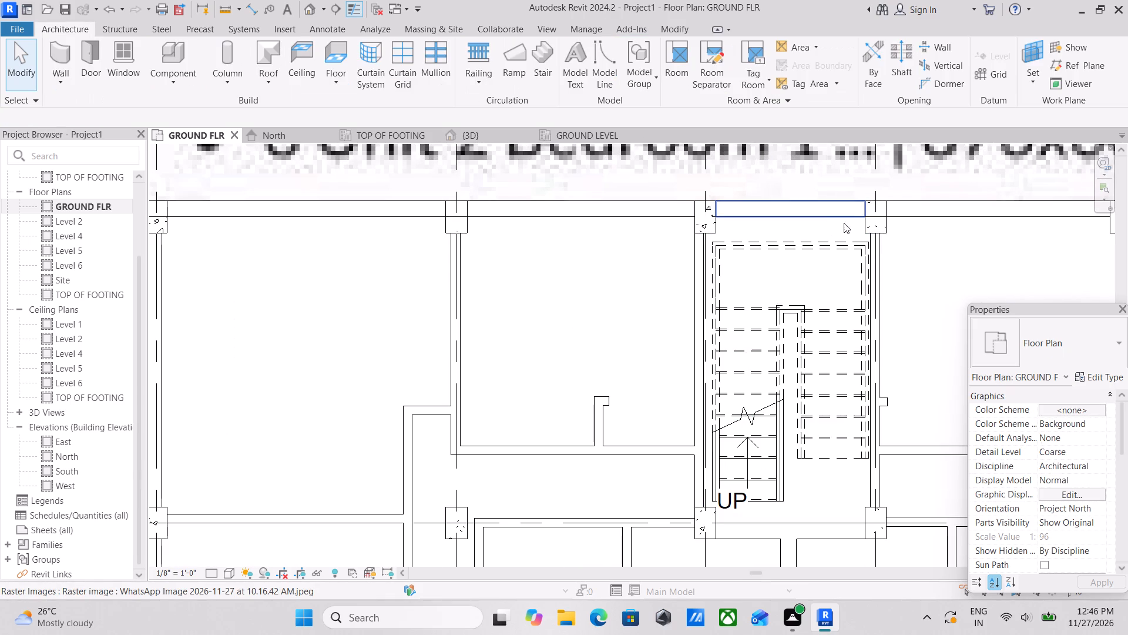
{"action": "scroll", "coordinate": [854, 226], "scroll_direction": "up", "scroll_amount": 3}
{"action": "scroll", "coordinate": [872, 286], "scroll_direction": "up", "scroll_amount": 2}
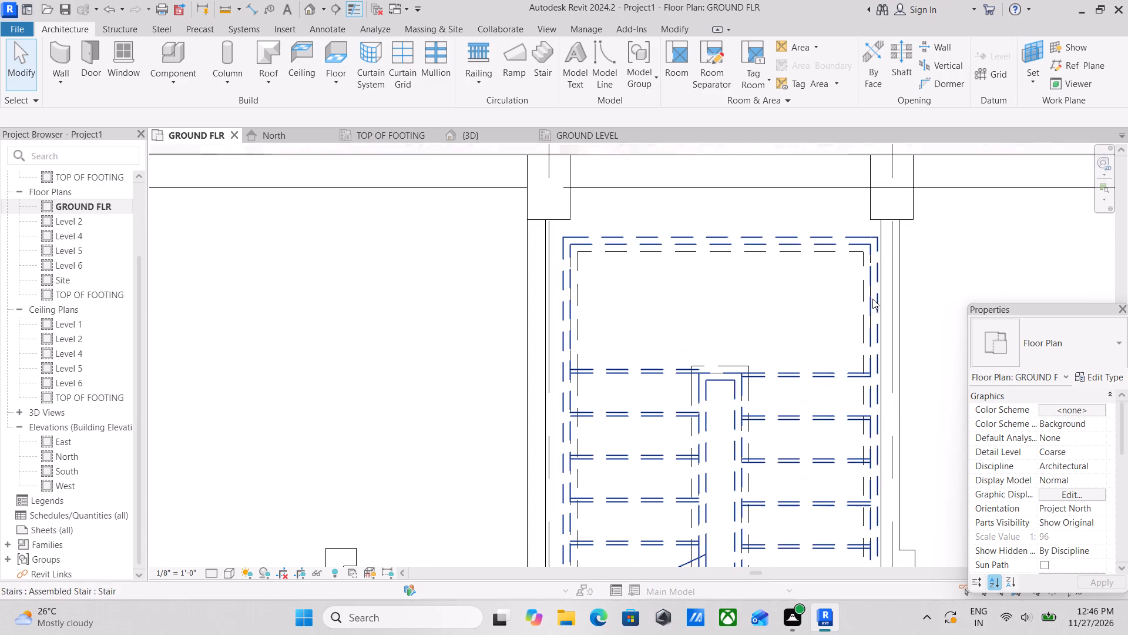
Examine the north stairwell floor in plan and in the 3D model, including the walls and stairs around it.
{"action": "scroll", "coordinate": [877, 235], "scroll_direction": "up", "scroll_amount": 7}
{"action": "scroll", "coordinate": [825, 247], "scroll_direction": "down", "scroll_amount": 5}
{"action": "scroll", "coordinate": [675, 279], "scroll_direction": "down", "scroll_amount": 2}
{"action": "middle_click_drag", "start_coordinate": [677, 292], "coordinate": [717, 379]}
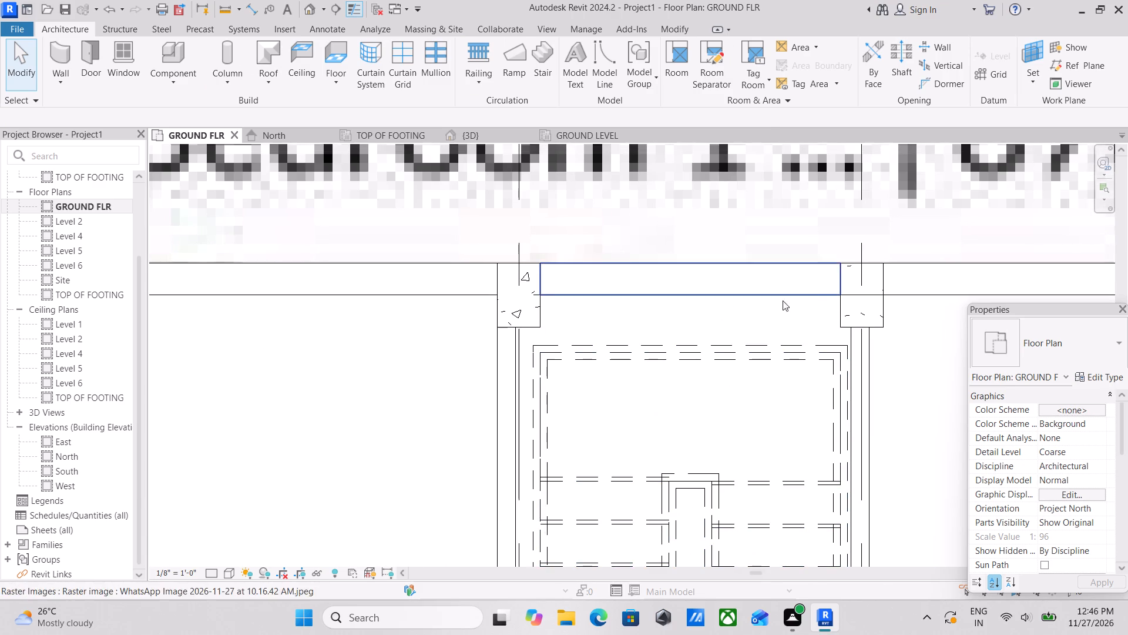
{"action": "scroll", "coordinate": [814, 299], "scroll_direction": "up", "scroll_amount": 3}
{"action": "left_click", "coordinate": [481, 136]}
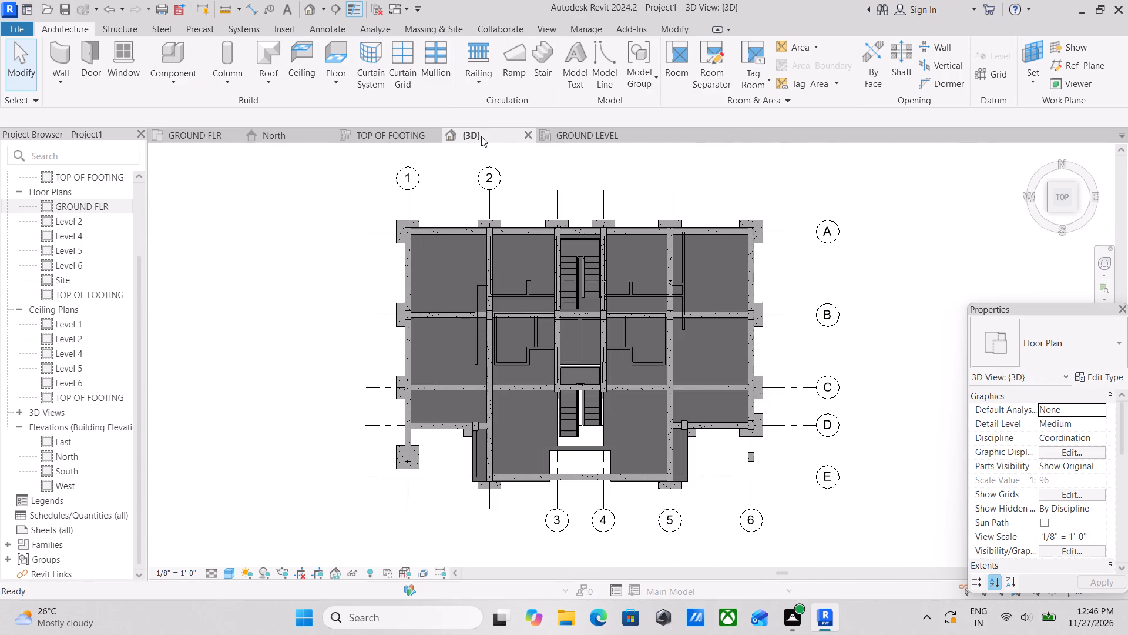
{"action": "scroll", "coordinate": [578, 275], "scroll_direction": "up", "scroll_amount": 7}
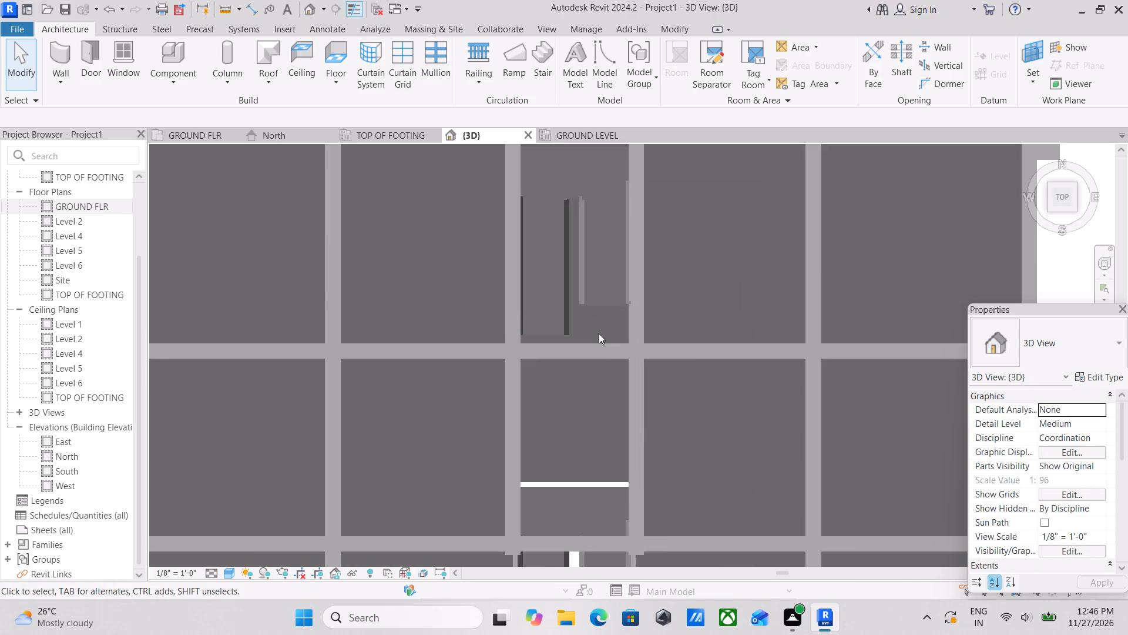
{"action": "scroll", "coordinate": [620, 339], "scroll_direction": "up", "scroll_amount": 4}
{"action": "scroll", "coordinate": [624, 309], "scroll_direction": "down", "scroll_amount": 4}
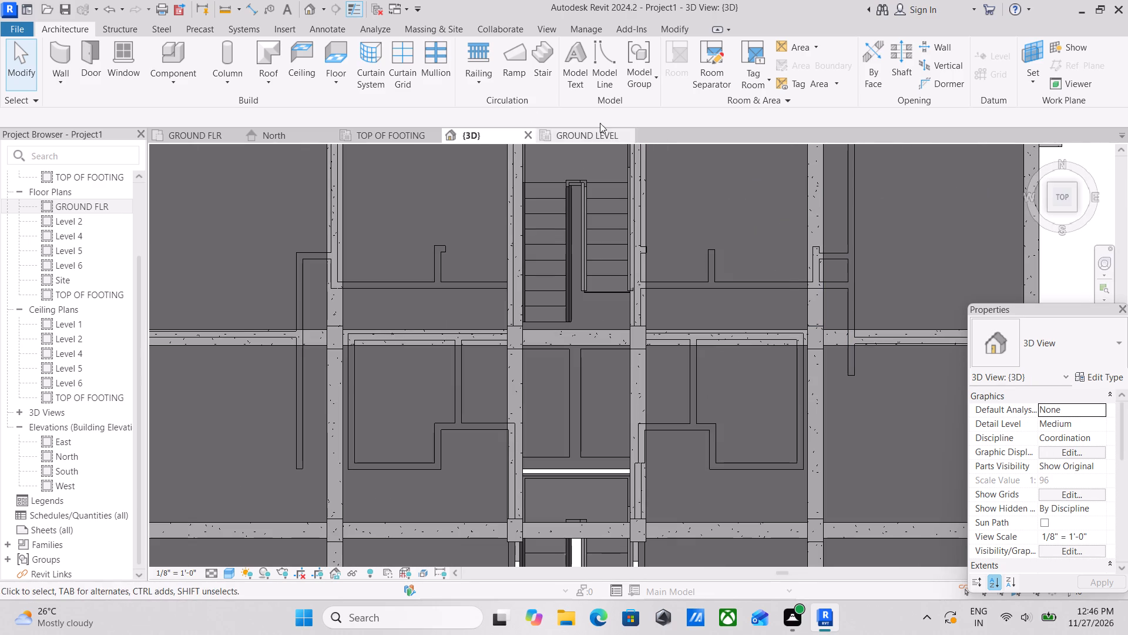
Start a flooring 1' floor in the GROUND FLR plan and draw an 8'-0" boundary line along the south stairwell's south wall.
{"action": "left_click", "coordinate": [181, 136]}
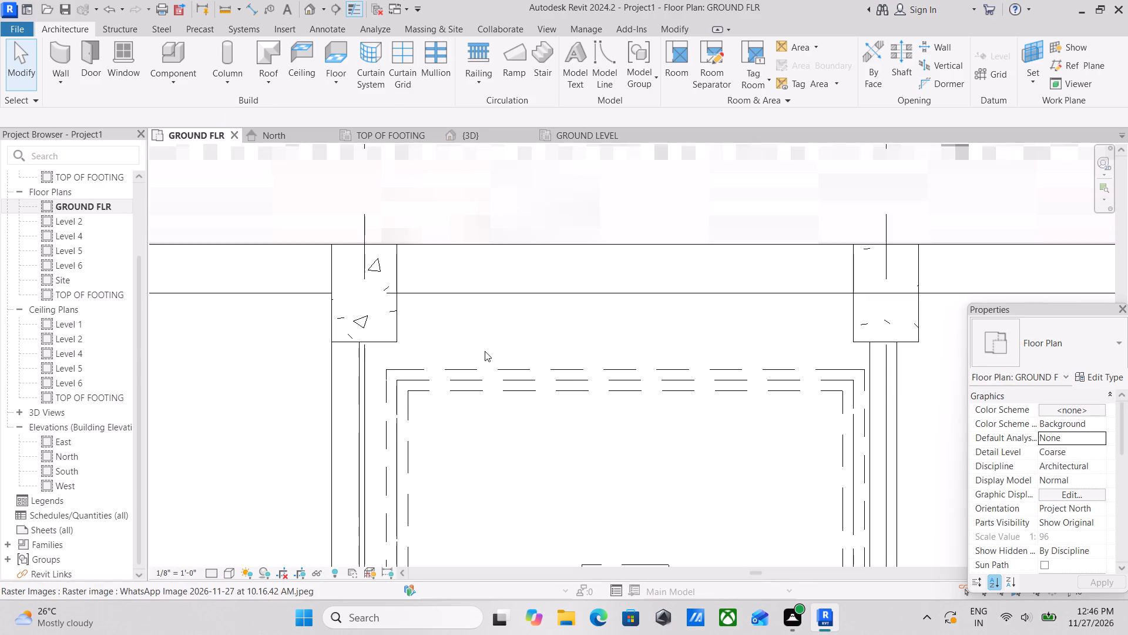
{"action": "scroll", "coordinate": [486, 351], "scroll_direction": "down", "scroll_amount": 6}
{"action": "middle_click_drag", "start_coordinate": [503, 345], "coordinate": [569, 210]}
{"action": "scroll", "coordinate": [553, 383], "scroll_direction": "down", "scroll_amount": 3}
{"action": "middle_click_drag", "start_coordinate": [553, 383], "coordinate": [624, 280]}
{"action": "scroll", "coordinate": [671, 429], "scroll_direction": "down", "scroll_amount": 1}
{"action": "middle_click_drag", "start_coordinate": [667, 428], "coordinate": [674, 322]}
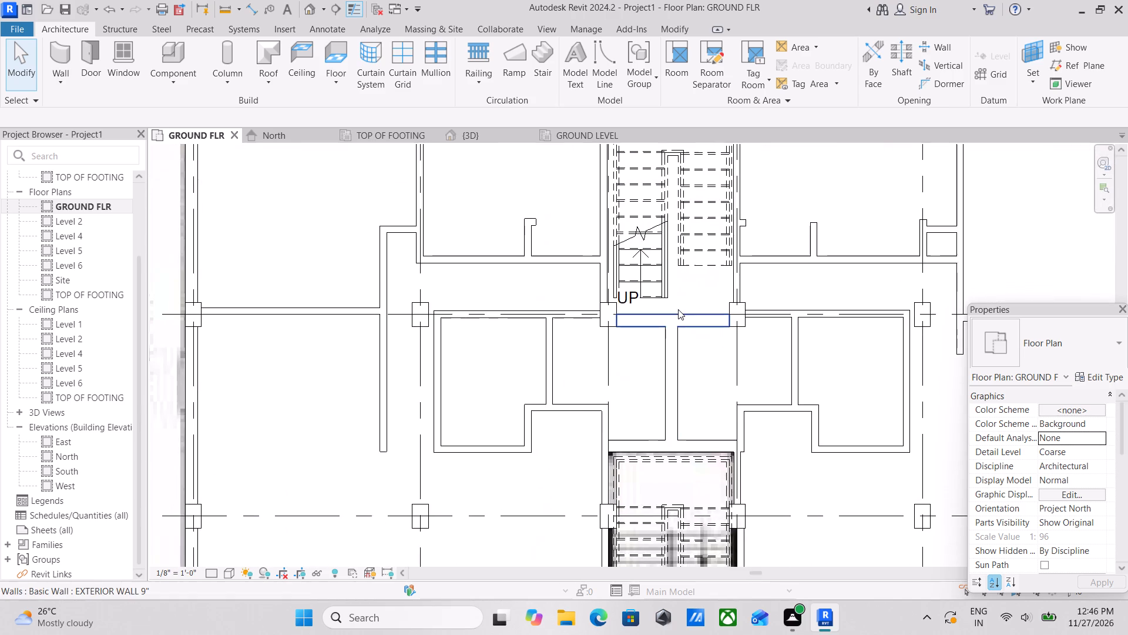
{"action": "middle_click_drag", "start_coordinate": [649, 398], "coordinate": [647, 313]}
{"action": "left_click", "coordinate": [332, 85]}
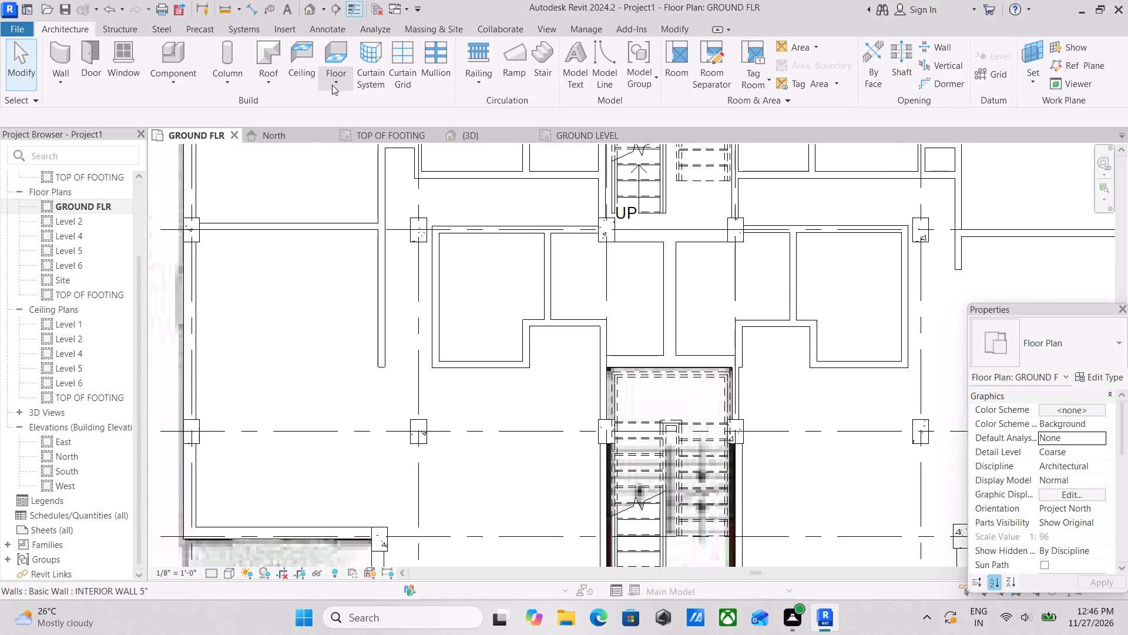
{"action": "left_click", "coordinate": [372, 111]}
{"action": "scroll", "coordinate": [645, 413], "scroll_direction": "up", "scroll_amount": 1}
{"action": "middle_click_drag", "start_coordinate": [637, 407], "coordinate": [585, 303]}
{"action": "scroll", "coordinate": [569, 327], "scroll_direction": "down", "scroll_amount": 2}
{"action": "middle_click_drag", "start_coordinate": [569, 327], "coordinate": [571, 295]}
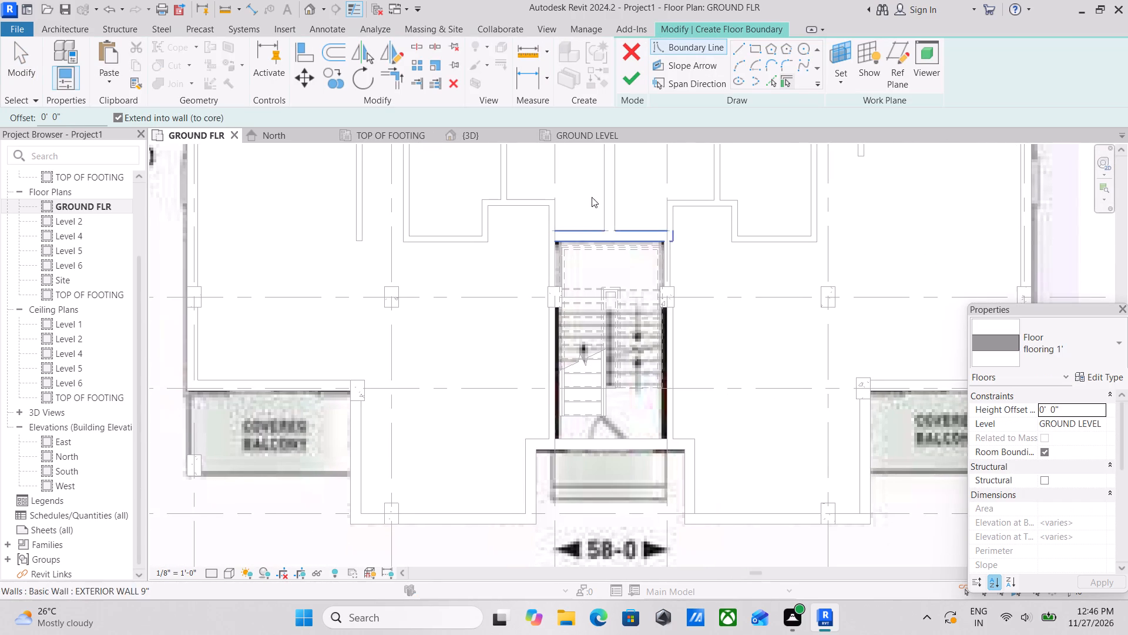
{"action": "left_click", "coordinate": [735, 45]}
{"action": "scroll", "coordinate": [543, 473], "scroll_direction": "up", "scroll_amount": 2}
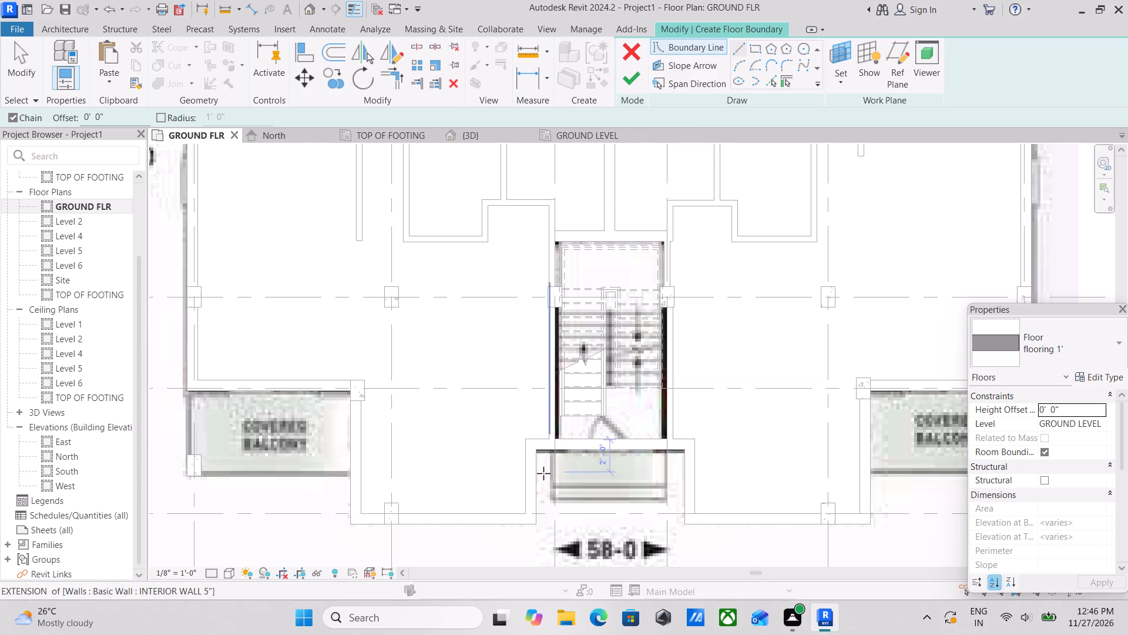
{"action": "scroll", "coordinate": [543, 473], "scroll_direction": "up", "scroll_amount": 6}
{"action": "left_click", "coordinate": [568, 399]}
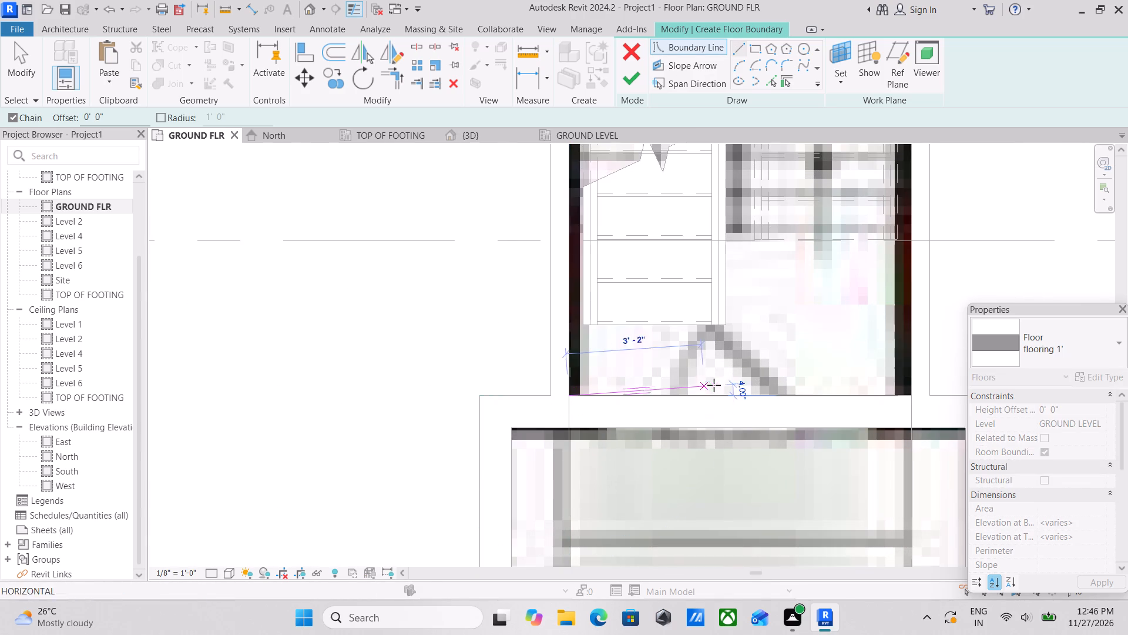
{"action": "middle_click_drag", "start_coordinate": [703, 385], "coordinate": [535, 375]}
{"action": "left_click", "coordinate": [743, 382]}
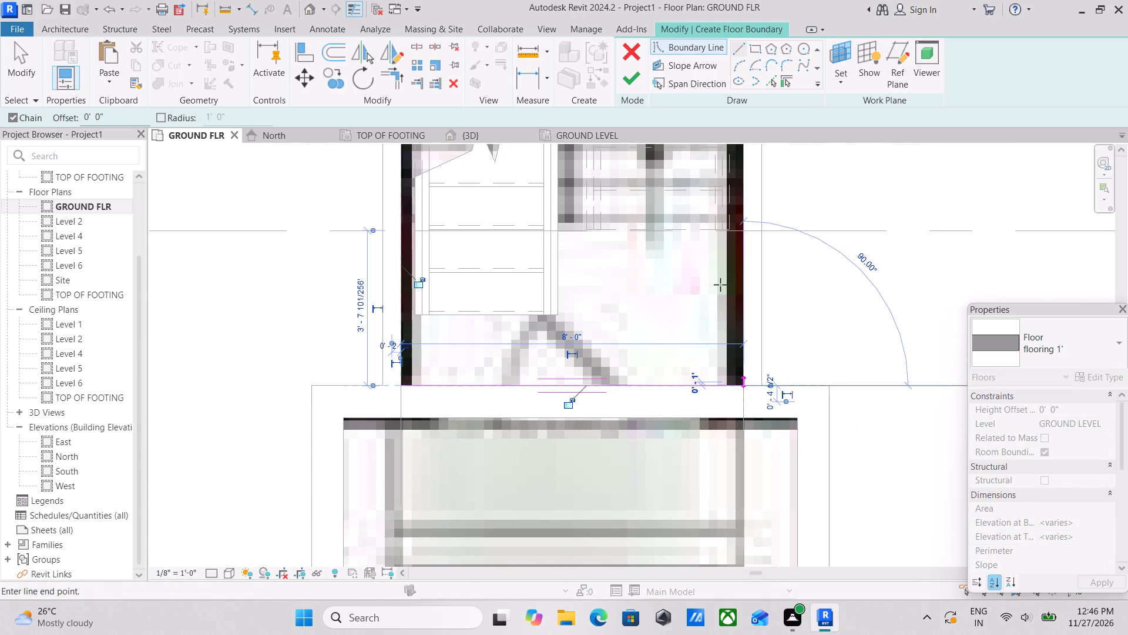
Continue the boundary up the stairwell's east wall and around the south, west and north faces of the east column.
{"action": "middle_click_drag", "start_coordinate": [720, 286], "coordinate": [743, 469]}
{"action": "middle_click_drag", "start_coordinate": [752, 308], "coordinate": [699, 404]}
{"action": "middle_click_drag", "start_coordinate": [721, 291], "coordinate": [708, 377]}
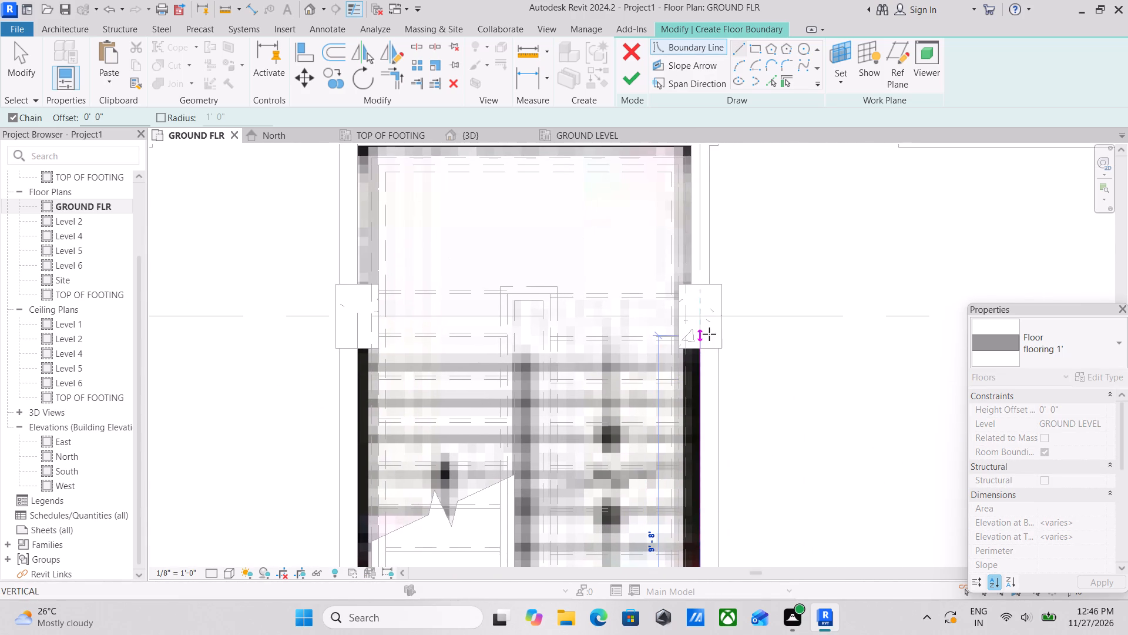
{"action": "left_click", "coordinate": [701, 349]}
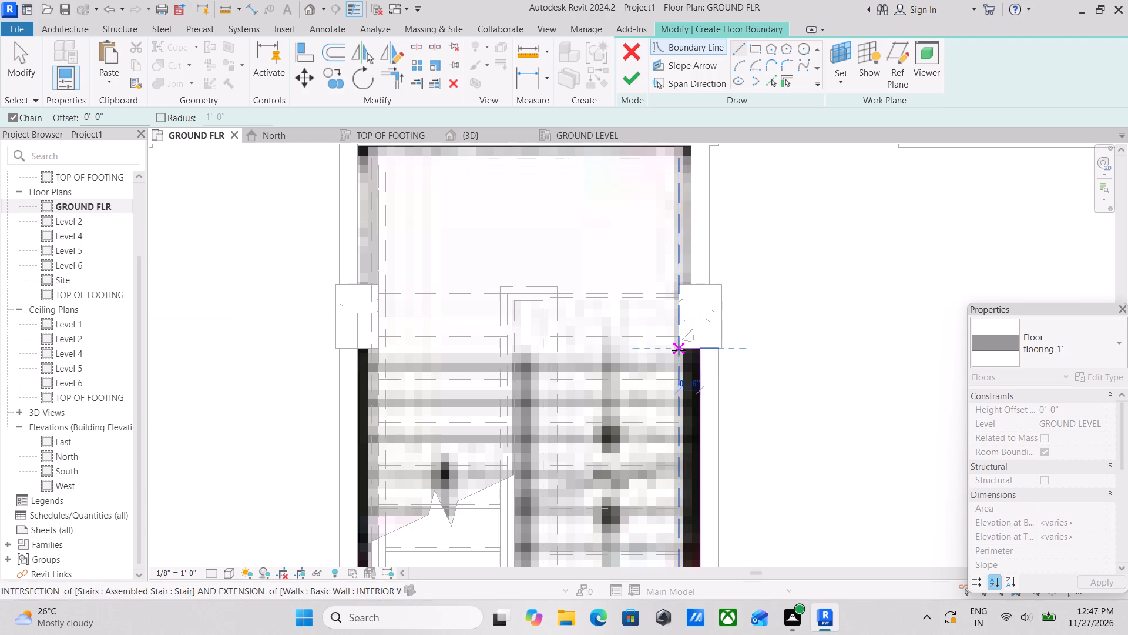
{"action": "scroll", "coordinate": [687, 352], "scroll_direction": "up", "scroll_amount": 3}
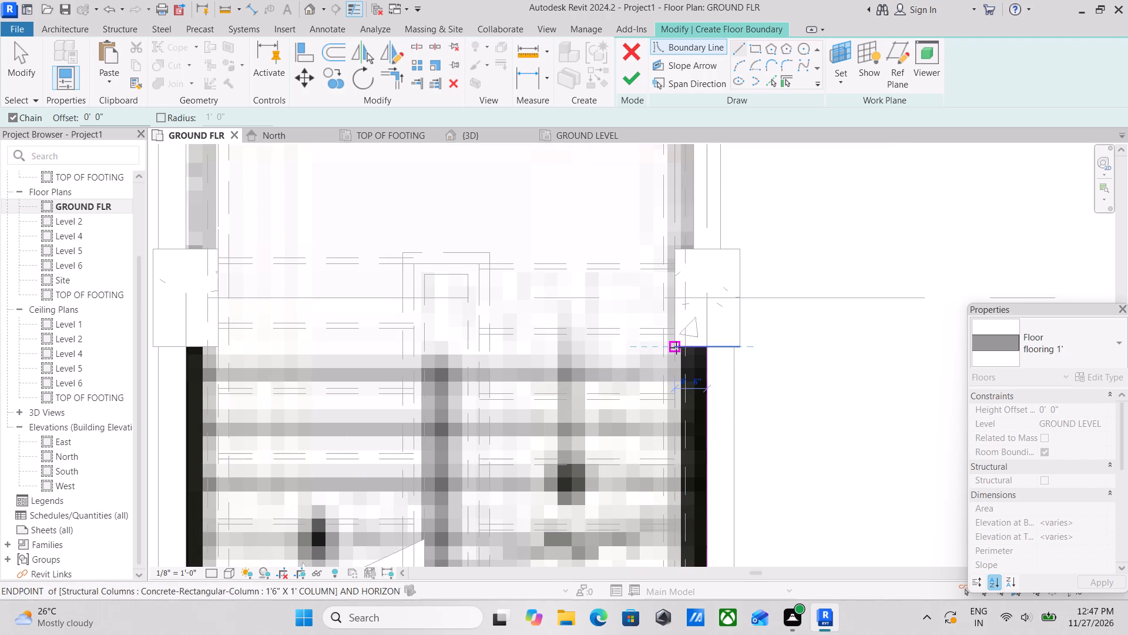
{"action": "left_click", "coordinate": [676, 347]}
{"action": "middle_click_drag", "start_coordinate": [673, 292], "coordinate": [693, 401]}
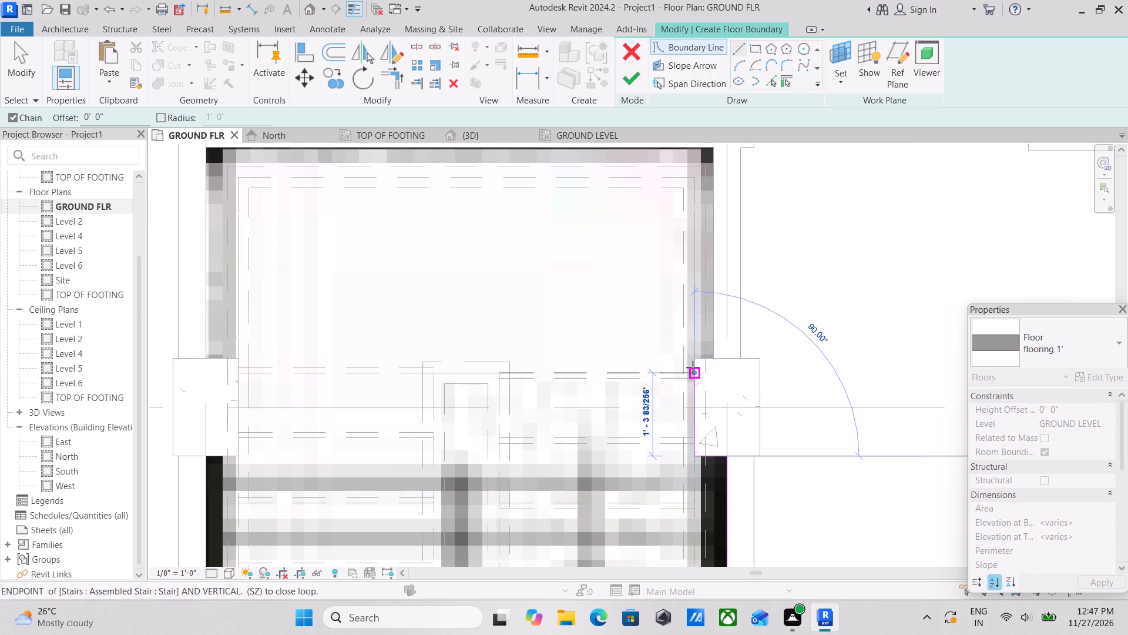
{"action": "left_click", "coordinate": [692, 361]}
{"action": "left_click", "coordinate": [719, 360]}
Continue the boundary up the east wall to the north wall and 7'-9 1/2" west along it to the northwest corner.
{"action": "middle_click_drag", "start_coordinate": [709, 308], "coordinate": [699, 464]}
{"action": "middle_click_drag", "start_coordinate": [707, 355], "coordinate": [701, 415]}
{"action": "left_click", "coordinate": [699, 366]}
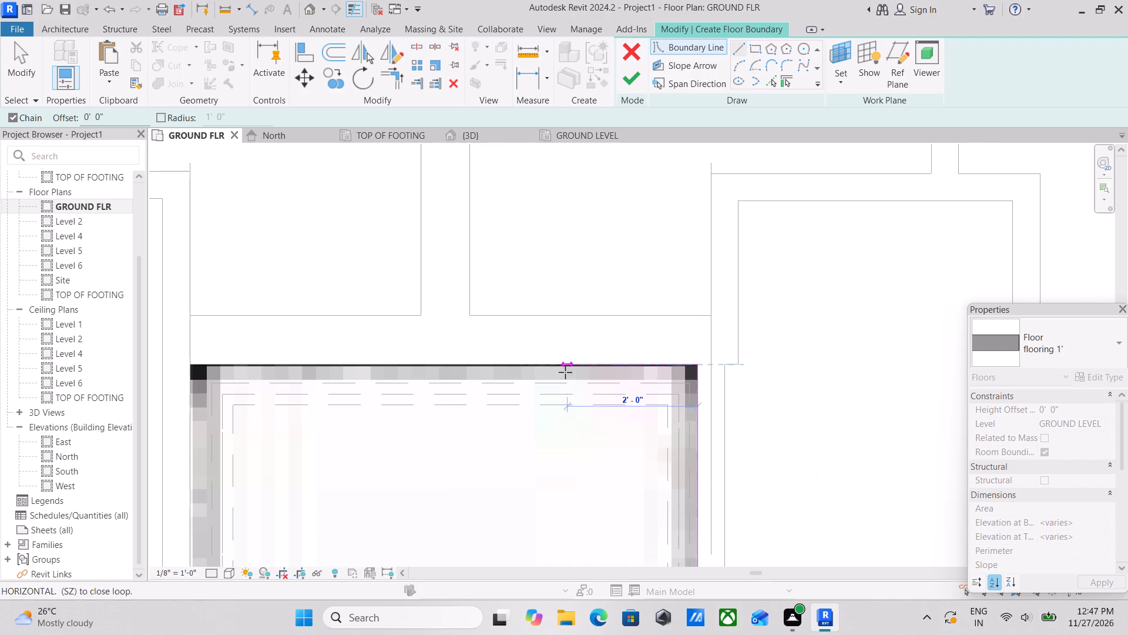
{"action": "middle_click_drag", "start_coordinate": [565, 372], "coordinate": [728, 381]}
{"action": "middle_click_drag", "start_coordinate": [509, 377], "coordinate": [597, 376]}
{"action": "left_click", "coordinate": [443, 375]}
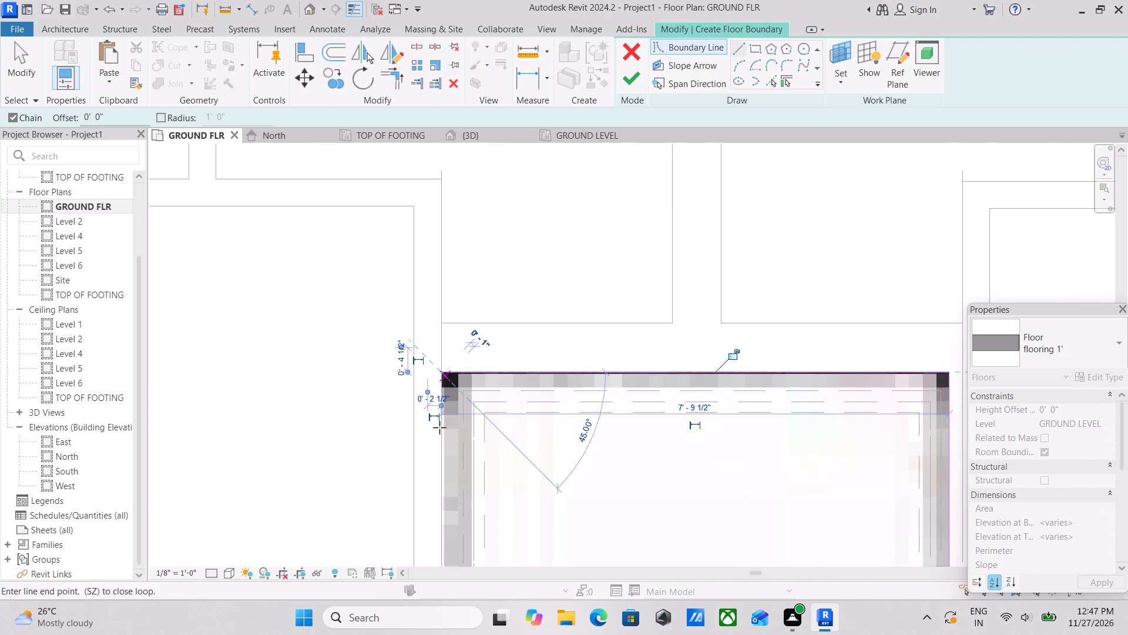
Draw the boundary about 3' 3" down the stairwell's west wall to the west column.
{"action": "scroll", "coordinate": [439, 446], "scroll_direction": "down", "scroll_amount": 3}
{"action": "middle_click_drag", "start_coordinate": [446, 460], "coordinate": [441, 345]}
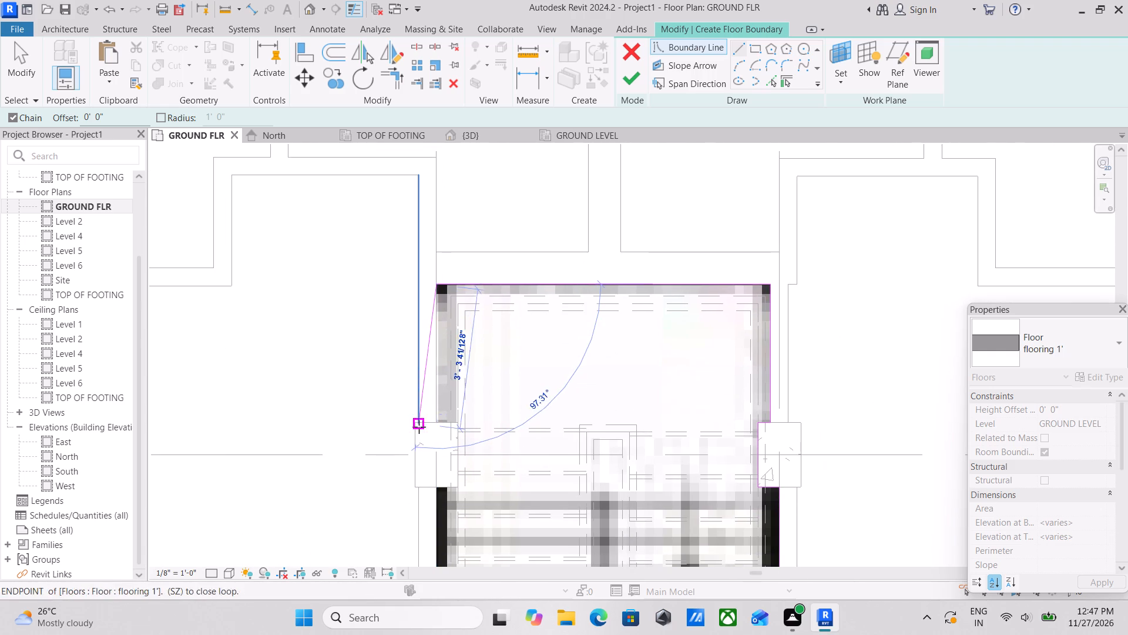
{"action": "scroll", "coordinate": [445, 428], "scroll_direction": "up", "scroll_amount": 2}
{"action": "left_click", "coordinate": [432, 426]}
Shorten the west wall boundary line to 3' 2 3/4" so it ends on the column's north face.
{"action": "scroll", "coordinate": [458, 421], "scroll_direction": "up", "scroll_amount": 2}
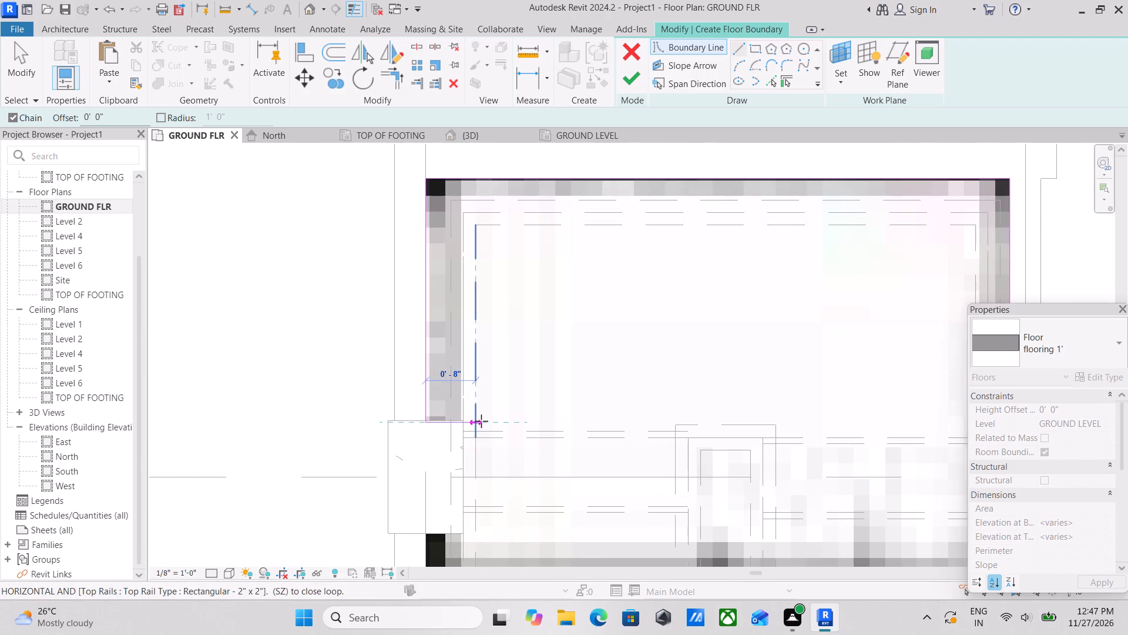
{"action": "scroll", "coordinate": [432, 413], "scroll_direction": "up", "scroll_amount": 7}
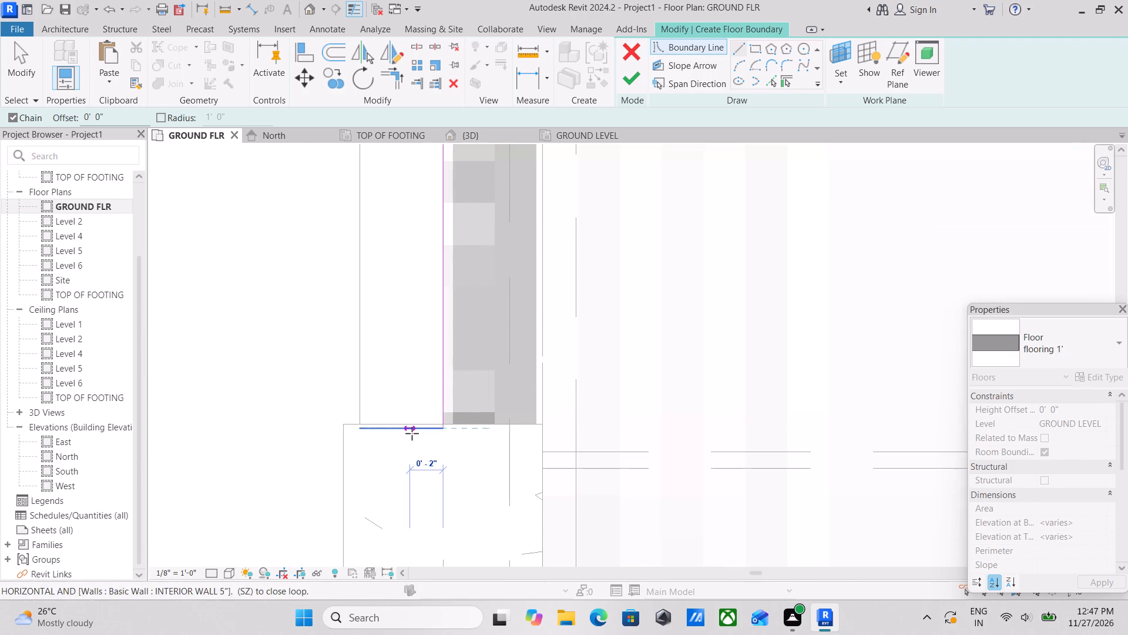
{"action": "scroll", "coordinate": [463, 441], "scroll_direction": "up", "scroll_amount": 3}
{"action": "key", "text": "Escape"}
{"action": "scroll", "coordinate": [458, 429], "scroll_direction": "up", "scroll_amount": 2}
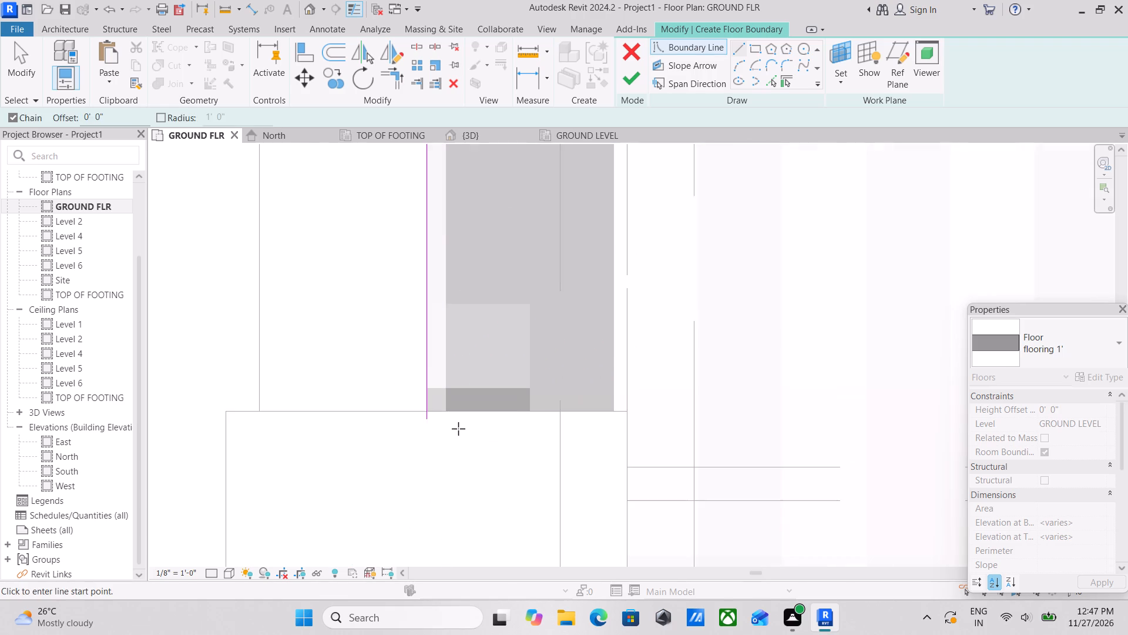
{"action": "key", "text": "Escape"}
{"action": "scroll", "coordinate": [436, 421], "scroll_direction": "up", "scroll_amount": 4}
{"action": "key", "text": "Escape"}
{"action": "left_click", "coordinate": [418, 417]}
{"action": "scroll", "coordinate": [418, 413], "scroll_direction": "up", "scroll_amount": 3}
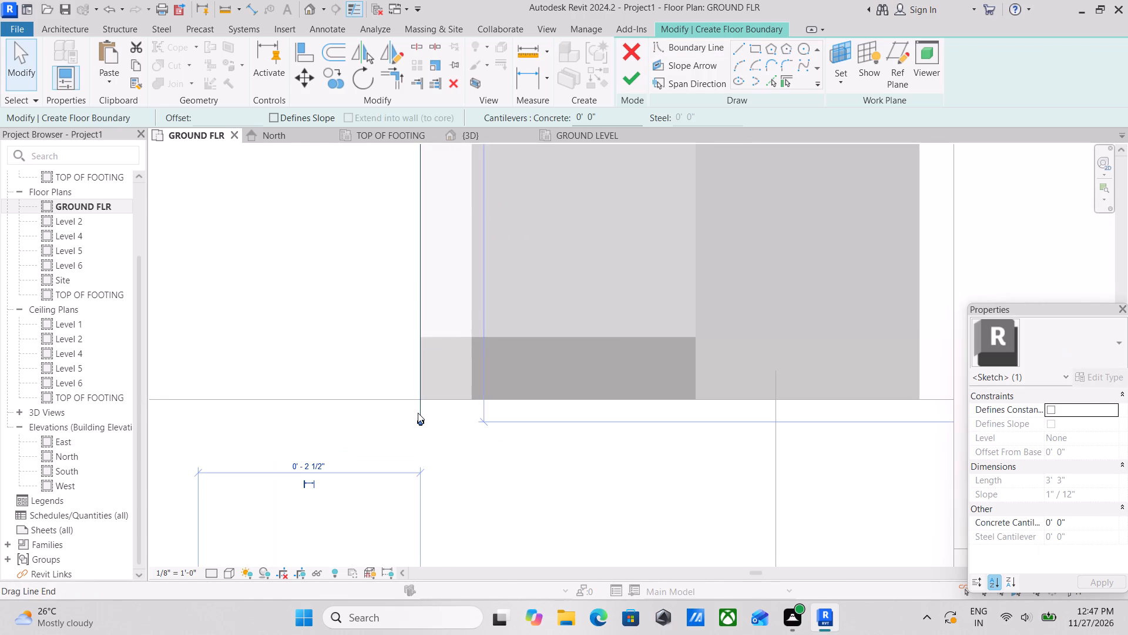
{"action": "left_click_drag", "start_coordinate": [418, 417], "coordinate": [421, 403]}
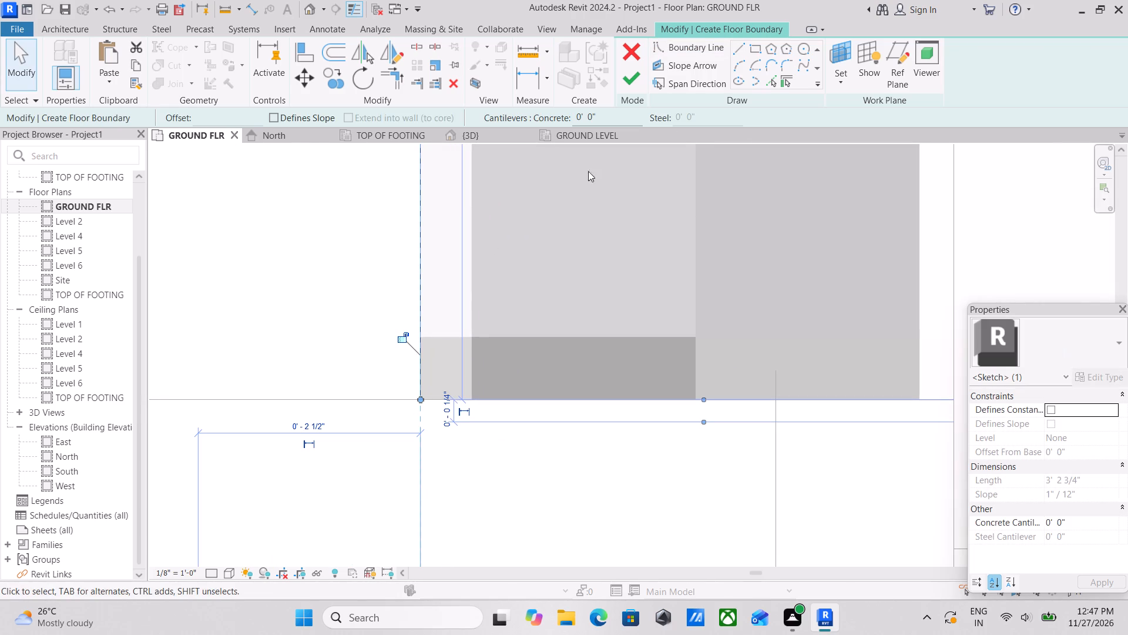
Draw the boundary around the west column: 6" east, 1'-6" south along its east face, and 6" west to the wall.
{"action": "left_click", "coordinate": [737, 49]}
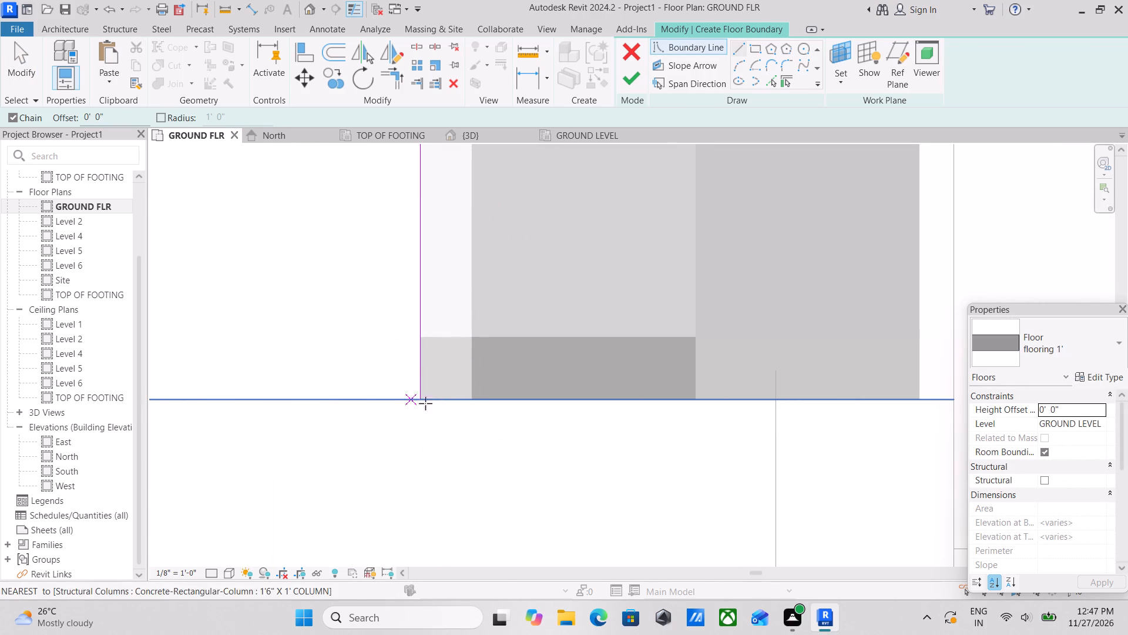
{"action": "left_click", "coordinate": [422, 398]}
{"action": "middle_click_drag", "start_coordinate": [679, 390], "coordinate": [538, 339]}
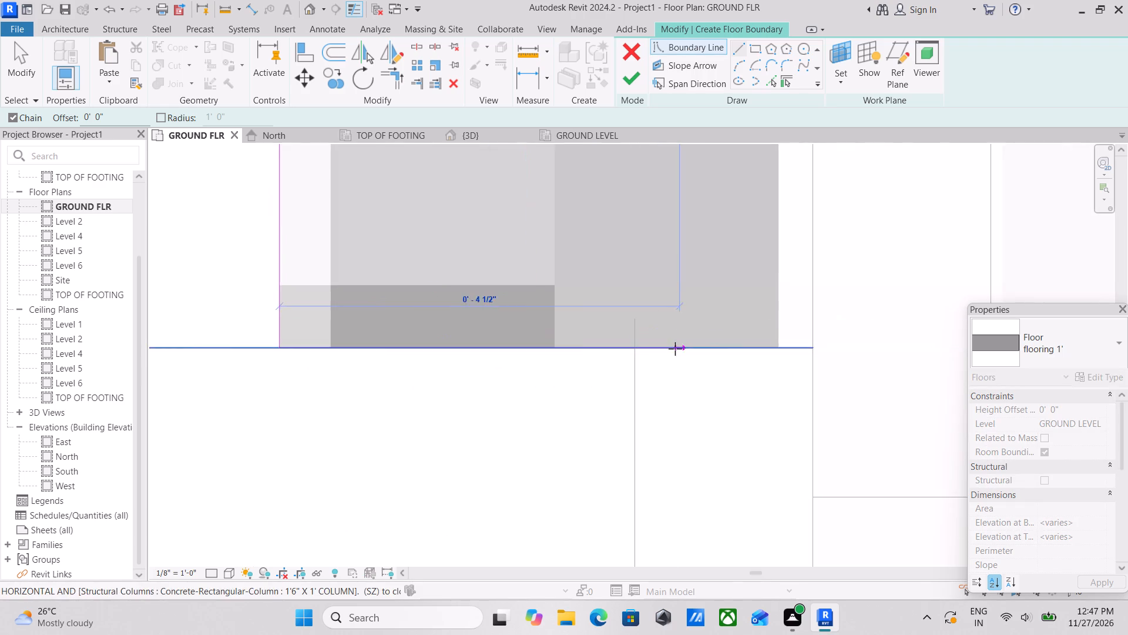
{"action": "scroll", "coordinate": [675, 349], "scroll_direction": "down", "scroll_amount": 2}
{"action": "middle_click_drag", "start_coordinate": [668, 348], "coordinate": [567, 327]}
{"action": "scroll", "coordinate": [714, 333], "scroll_direction": "down", "scroll_amount": 2}
{"action": "middle_click_drag", "start_coordinate": [707, 333], "coordinate": [638, 328]}
{"action": "scroll", "coordinate": [632, 325], "scroll_direction": "down", "scroll_amount": 4}
{"action": "scroll", "coordinate": [553, 306], "scroll_direction": "down", "scroll_amount": 4}
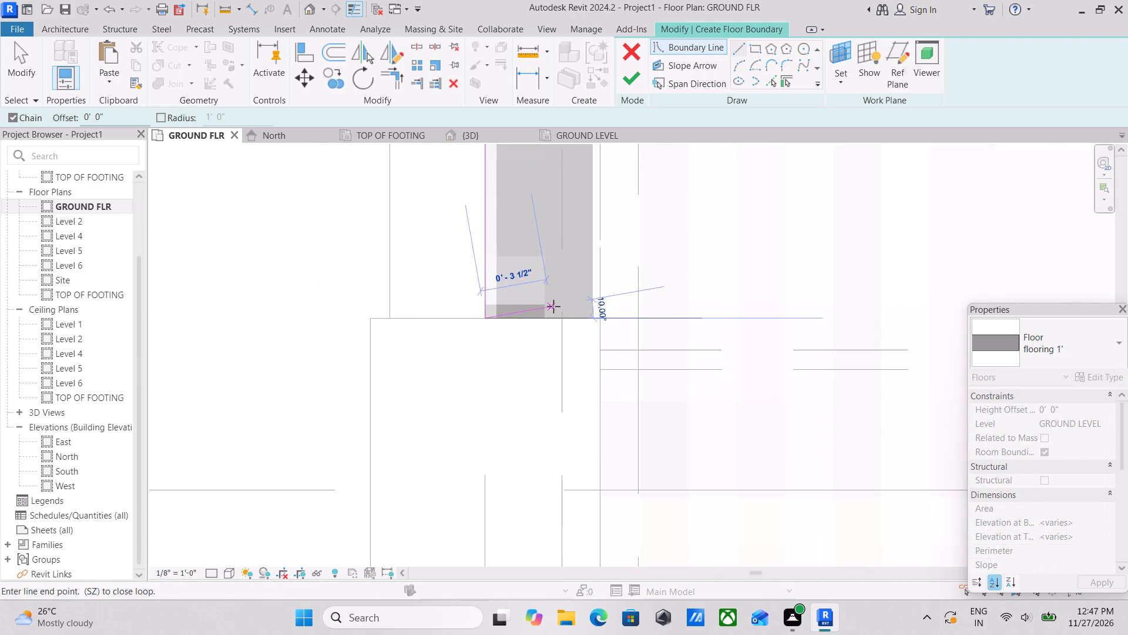
{"action": "scroll", "coordinate": [572, 308], "scroll_direction": "down", "scroll_amount": 3}
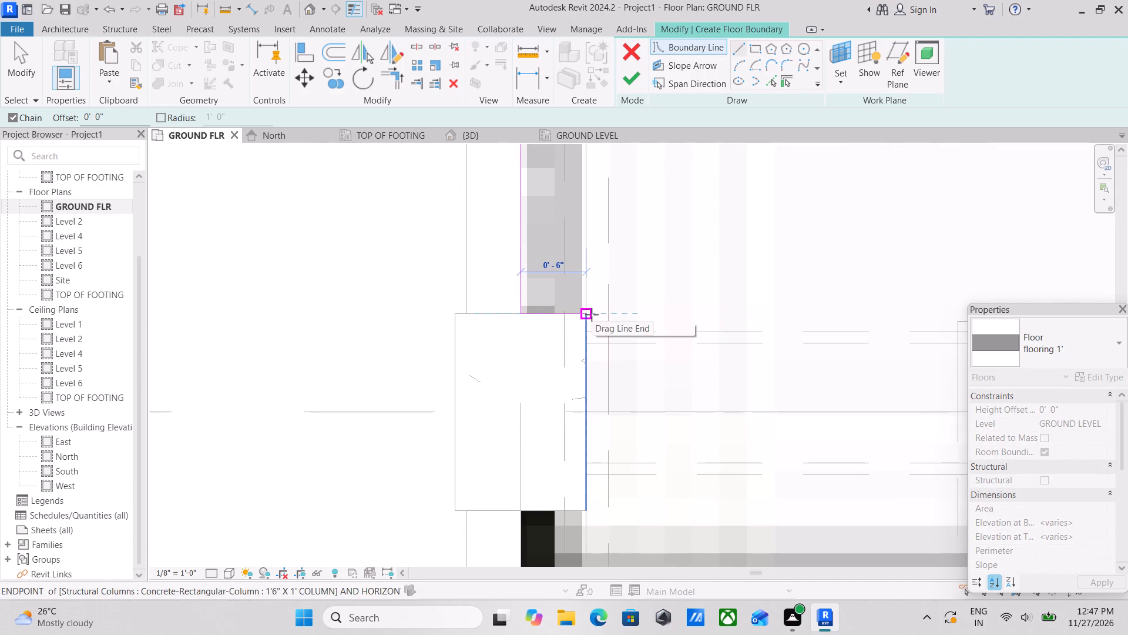
{"action": "left_click", "coordinate": [592, 315]}
{"action": "middle_click_drag", "start_coordinate": [592, 378], "coordinate": [565, 289]}
{"action": "middle_click_drag", "start_coordinate": [577, 389], "coordinate": [566, 352]}
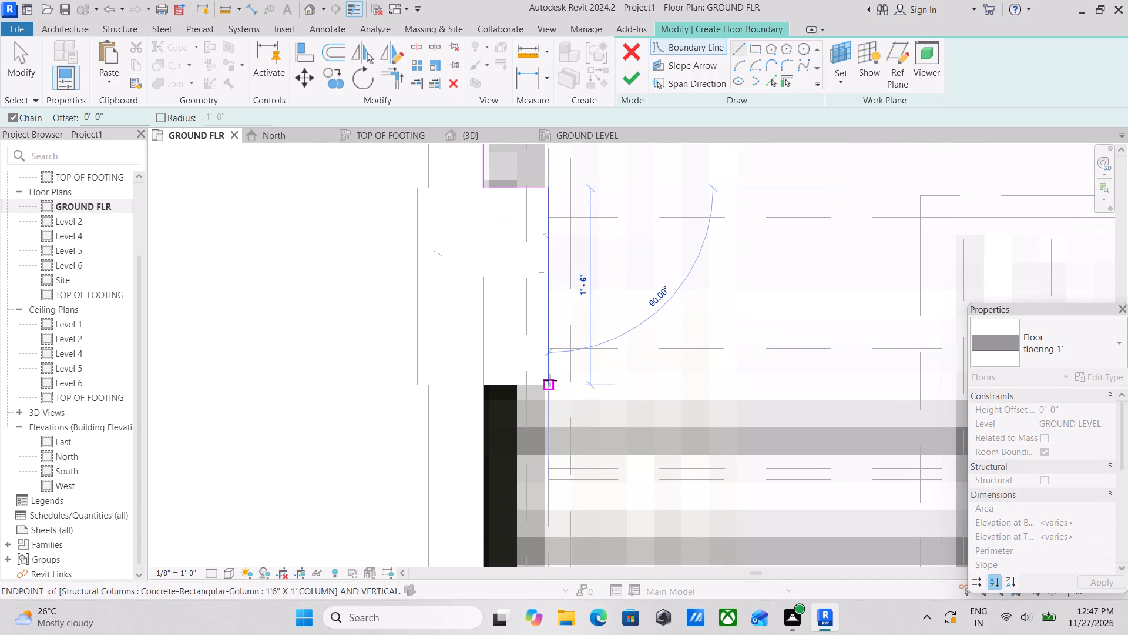
{"action": "left_click", "coordinate": [550, 380]}
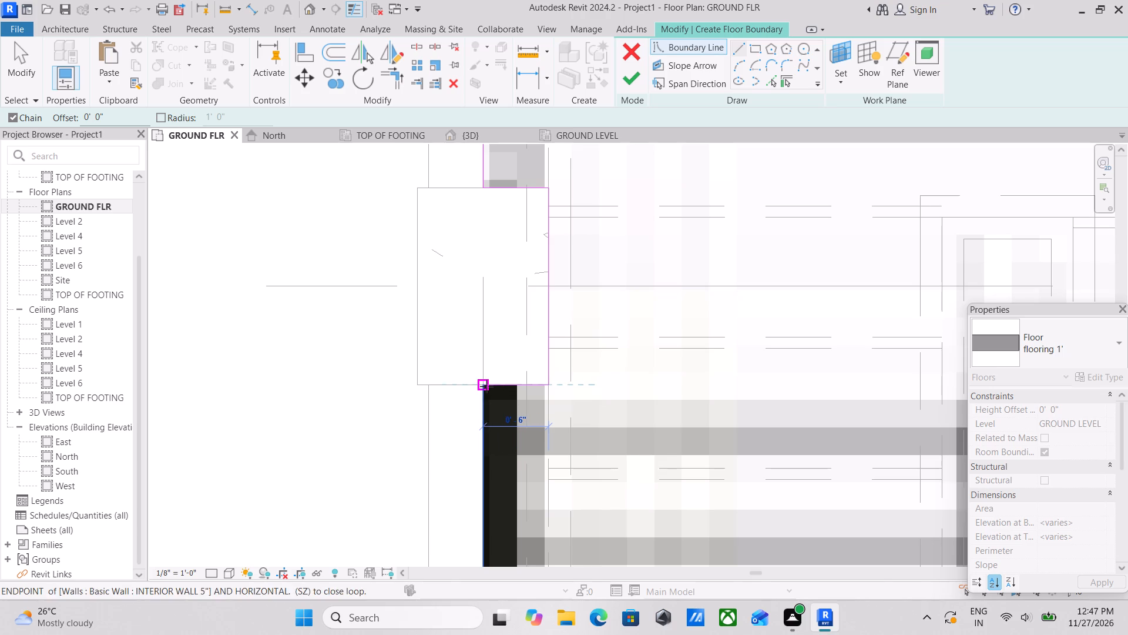
{"action": "left_click", "coordinate": [486, 386]}
Draw the boundary down the stairwell's west wall to the start of the south line, closing the loop.
{"action": "scroll", "coordinate": [486, 386], "scroll_direction": "down", "scroll_amount": 2}
{"action": "middle_click_drag", "start_coordinate": [486, 386], "coordinate": [532, 306]}
{"action": "middle_click_drag", "start_coordinate": [520, 395], "coordinate": [546, 301]}
{"action": "scroll", "coordinate": [557, 419], "scroll_direction": "down", "scroll_amount": 1}
{"action": "middle_click_drag", "start_coordinate": [557, 419], "coordinate": [557, 417]}
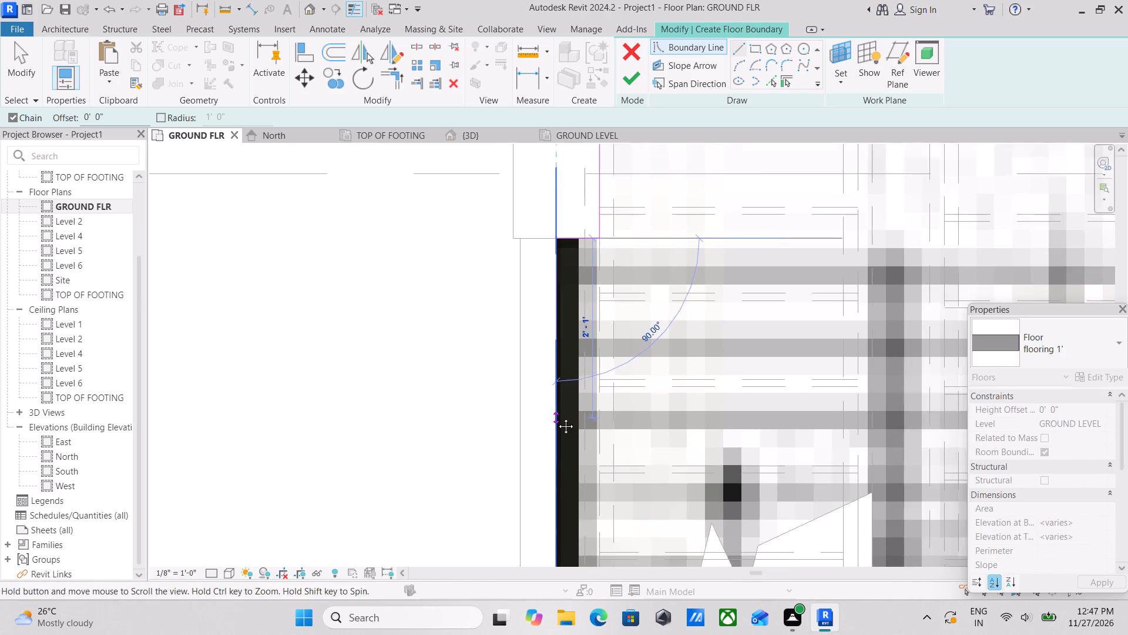
{"action": "middle_click_drag", "start_coordinate": [557, 417], "coordinate": [565, 316]}
{"action": "scroll", "coordinate": [562, 392], "scroll_direction": "down", "scroll_amount": 3}
{"action": "middle_click_drag", "start_coordinate": [562, 394], "coordinate": [573, 293]}
{"action": "middle_click_drag", "start_coordinate": [576, 402], "coordinate": [574, 333]}
{"action": "scroll", "coordinate": [575, 382], "scroll_direction": "down", "scroll_amount": 1}
{"action": "middle_click_drag", "start_coordinate": [568, 437], "coordinate": [578, 353]}
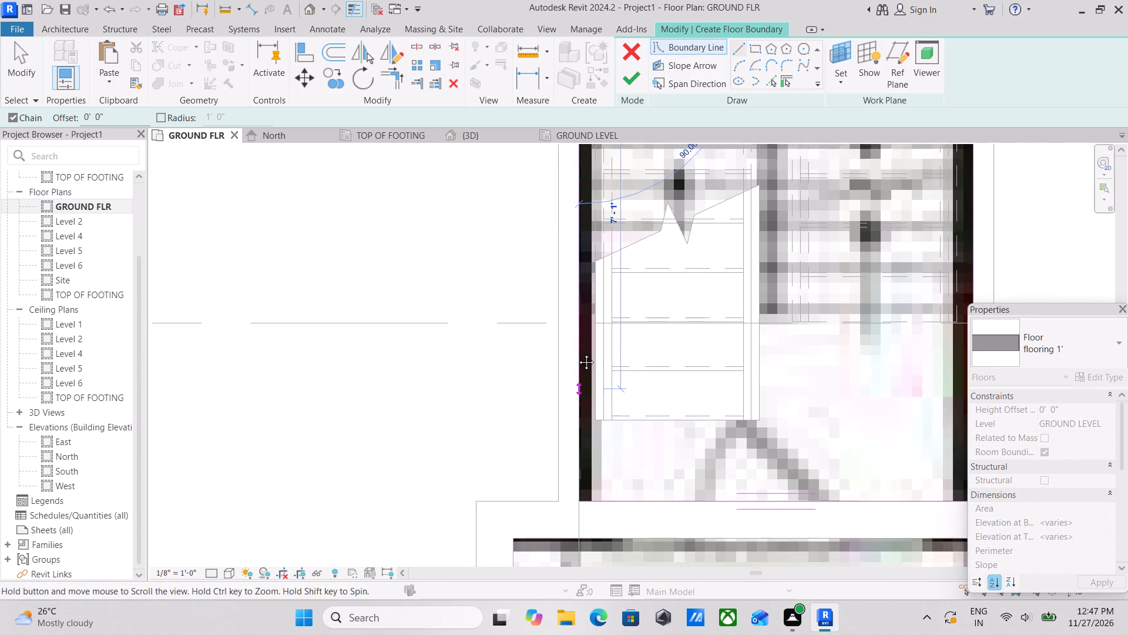
{"action": "middle_click_drag", "start_coordinate": [578, 353], "coordinate": [582, 333]}
{"action": "left_click", "coordinate": [588, 451]}
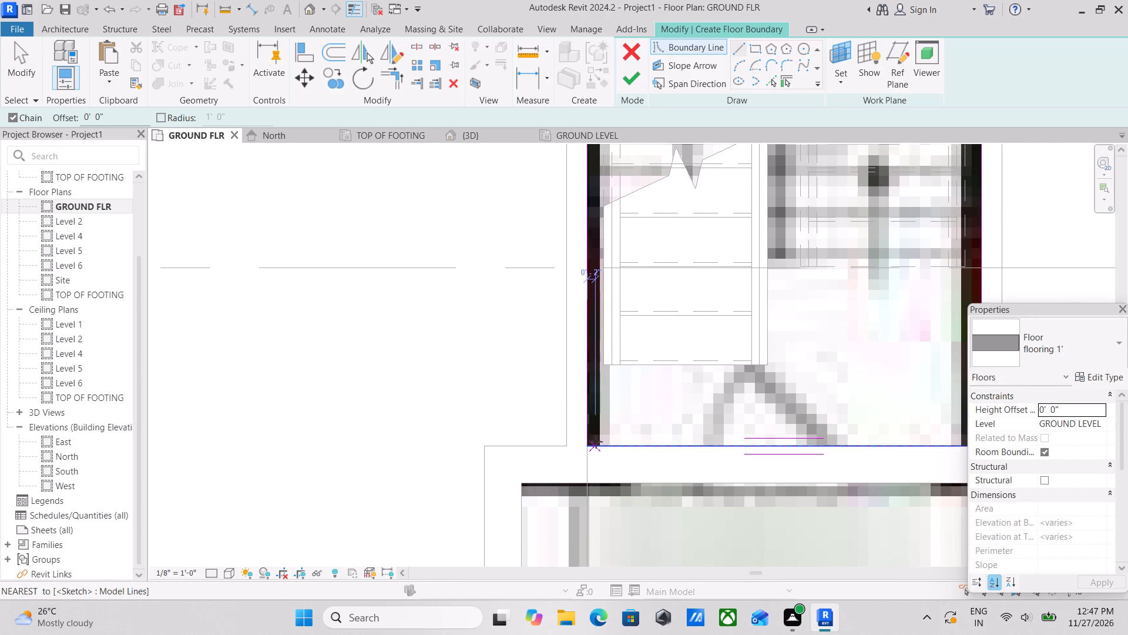
{"action": "key", "text": "Escape"}
Examine the sketched boundary around the south stairwell, including its column corners and south end.
{"action": "scroll", "coordinate": [647, 386], "scroll_direction": "down", "scroll_amount": 3}
{"action": "middle_click_drag", "start_coordinate": [647, 386], "coordinate": [530, 349]}
{"action": "scroll", "coordinate": [556, 323], "scroll_direction": "down", "scroll_amount": 3}
{"action": "middle_click_drag", "start_coordinate": [582, 317], "coordinate": [582, 419]}
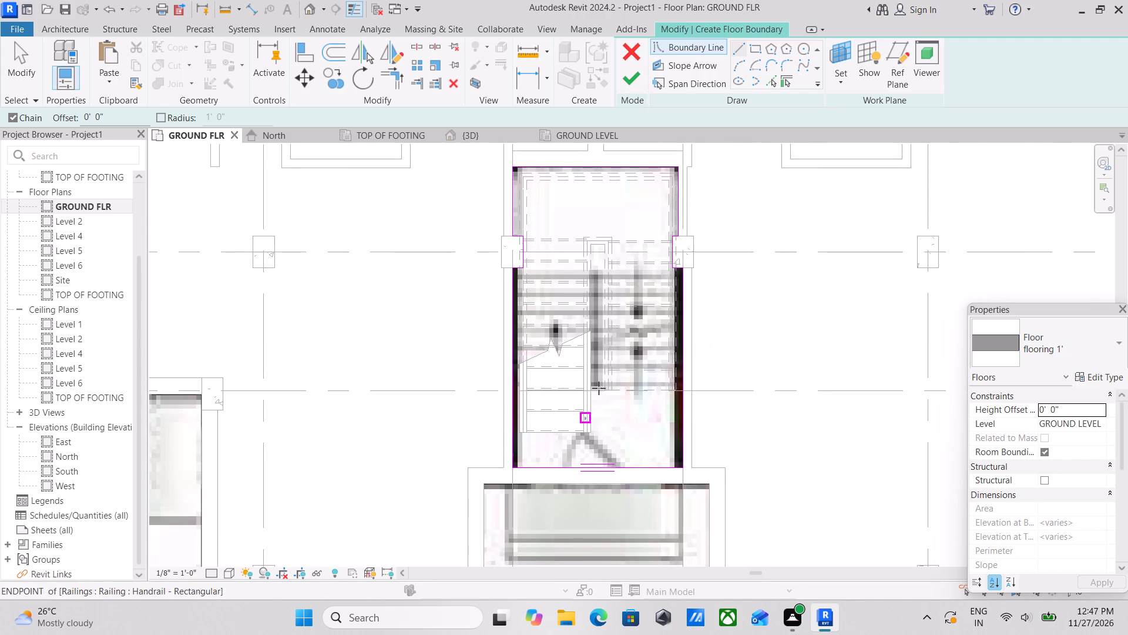
{"action": "middle_click_drag", "start_coordinate": [622, 347], "coordinate": [626, 410]}
{"action": "scroll", "coordinate": [656, 525], "scroll_direction": "up", "scroll_amount": 3}
{"action": "scroll", "coordinate": [743, 542], "scroll_direction": "up", "scroll_amount": 3}
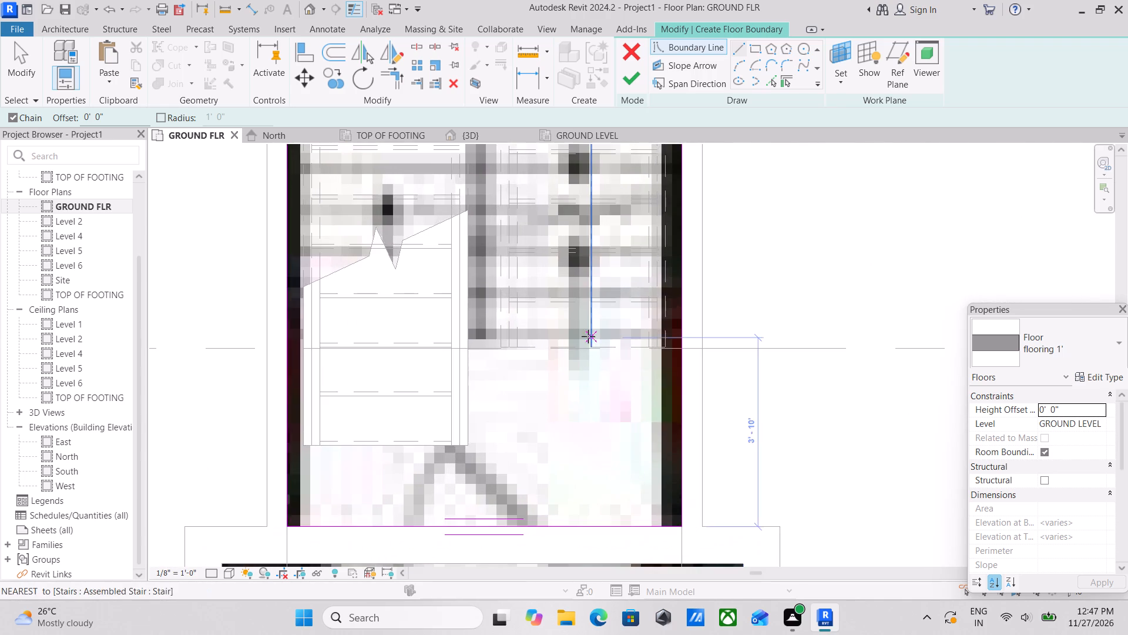
{"action": "middle_click_drag", "start_coordinate": [593, 342], "coordinate": [639, 382]}
{"action": "scroll", "coordinate": [549, 346], "scroll_direction": "down", "scroll_amount": 2}
{"action": "middle_click_drag", "start_coordinate": [549, 346], "coordinate": [603, 372]}
{"action": "scroll", "coordinate": [591, 293], "scroll_direction": "down", "scroll_amount": 2}
{"action": "middle_click_drag", "start_coordinate": [591, 293], "coordinate": [592, 341]}
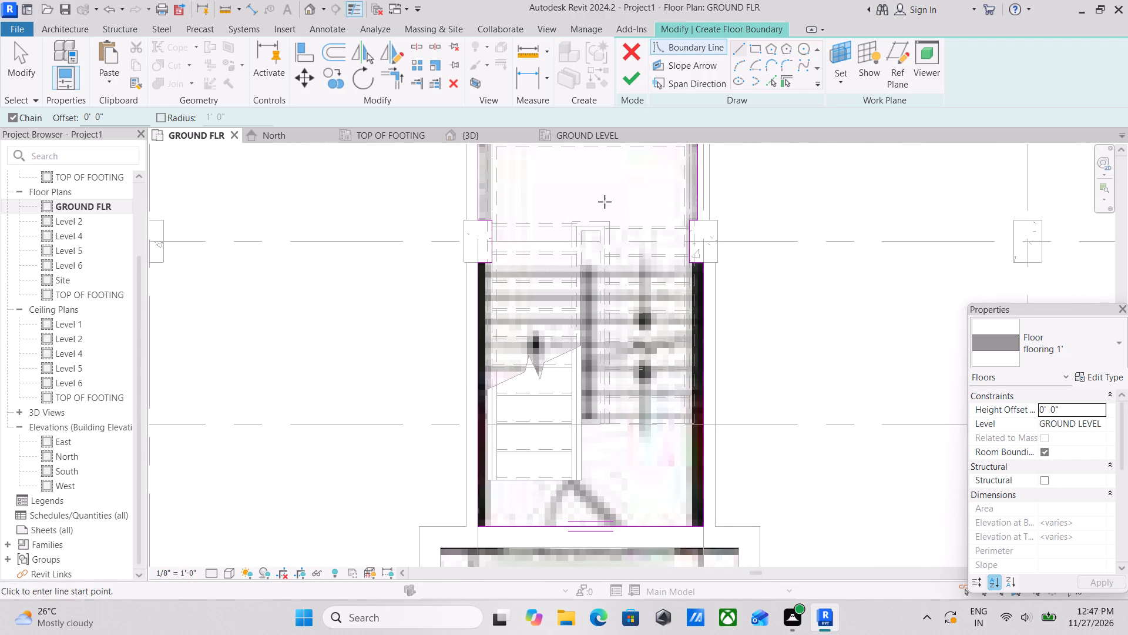
Finish the south stairwell's floor boundary sketch to create the flooring 1' floor.
{"action": "scroll", "coordinate": [605, 202], "scroll_direction": "down", "scroll_amount": 2}
{"action": "middle_click_drag", "start_coordinate": [603, 212], "coordinate": [608, 286]}
{"action": "left_click", "coordinate": [626, 74]}
{"action": "key", "text": "Escape"}
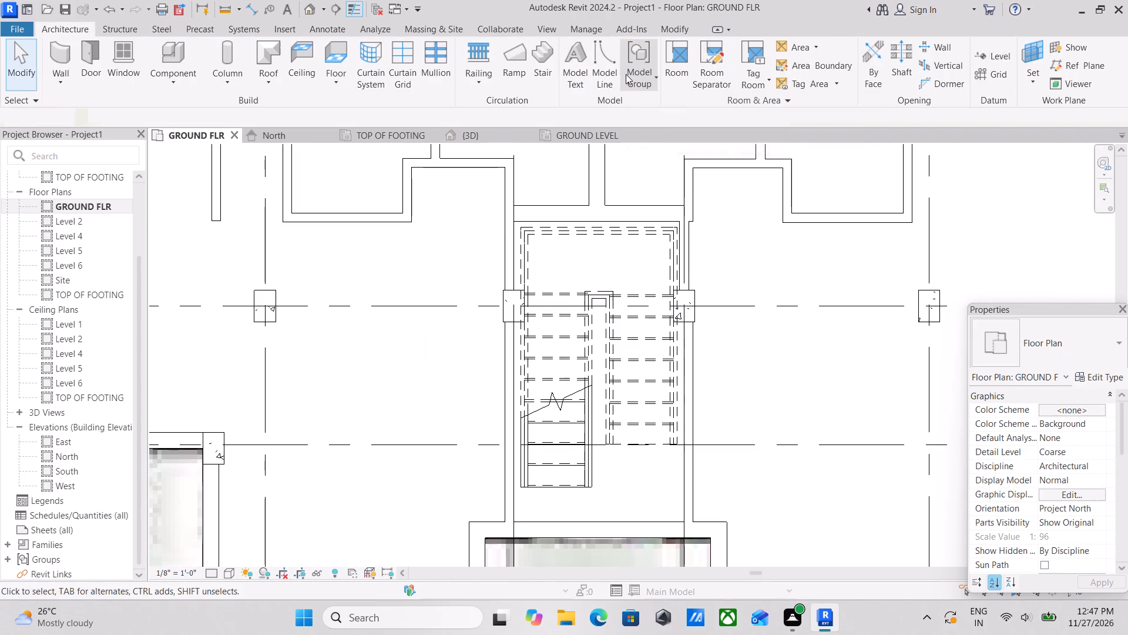
Examine the ground floor plan from the south stairwell up to the north stairwell and the rooms in the northeast.
{"action": "scroll", "coordinate": [639, 198], "scroll_direction": "down", "scroll_amount": 4}
{"action": "middle_click_drag", "start_coordinate": [590, 223], "coordinate": [602, 282]}
{"action": "middle_click_drag", "start_coordinate": [599, 280], "coordinate": [642, 347]}
{"action": "middle_click_drag", "start_coordinate": [603, 253], "coordinate": [570, 317]}
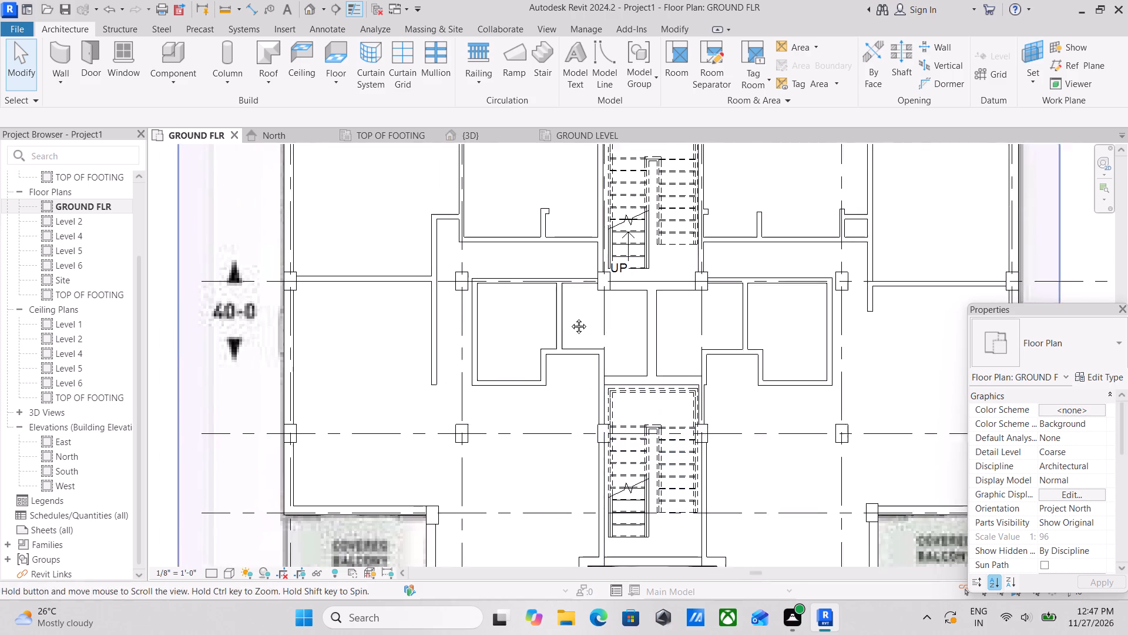
{"action": "middle_click_drag", "start_coordinate": [570, 317], "coordinate": [566, 319]}
{"action": "middle_click_drag", "start_coordinate": [687, 236], "coordinate": [553, 270]}
{"action": "middle_click_drag", "start_coordinate": [710, 268], "coordinate": [668, 330]}
{"action": "scroll", "coordinate": [682, 209], "scroll_direction": "up", "scroll_amount": 3}
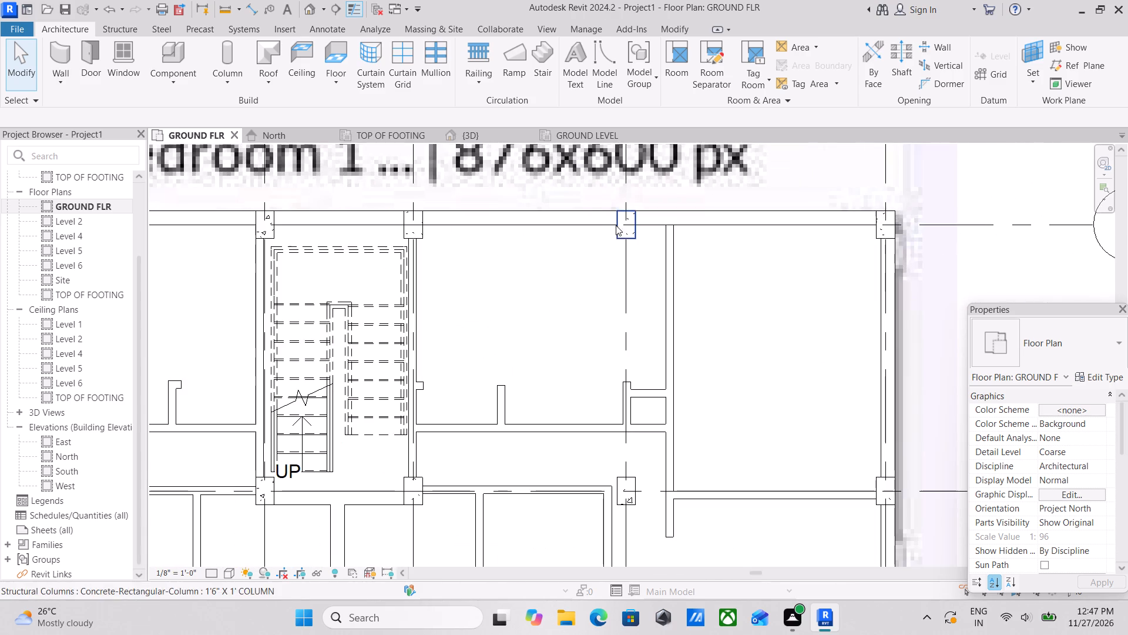
{"action": "scroll", "coordinate": [664, 232], "scroll_direction": "up", "scroll_amount": 2}
{"action": "scroll", "coordinate": [615, 218], "scroll_direction": "up", "scroll_amount": 4}
{"action": "scroll", "coordinate": [615, 218], "scroll_direction": "down", "scroll_amount": 7}
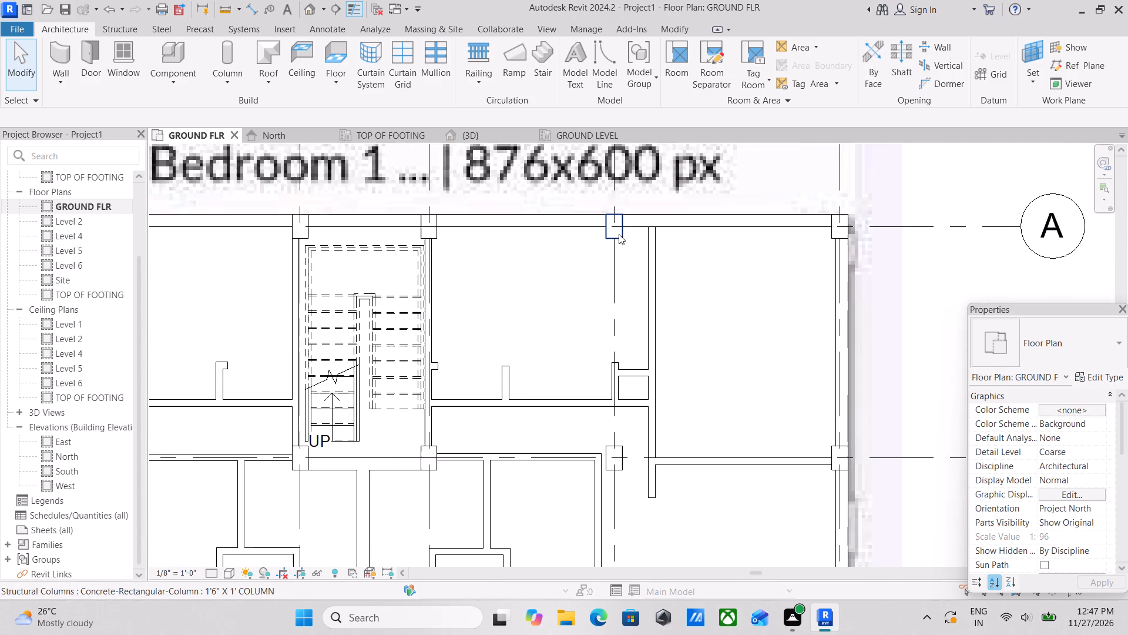
Inspect the building in the 3D view from the southeast, checking the floors, beams and walls along the south side.
{"action": "left_click", "coordinate": [481, 133]}
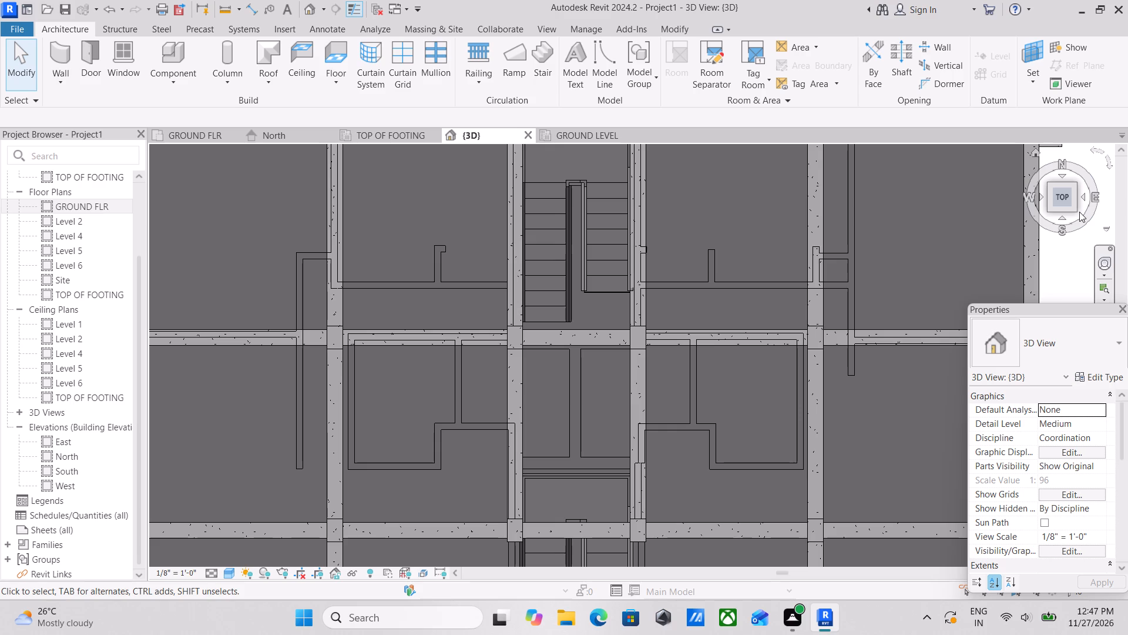
{"action": "left_click", "coordinate": [1072, 209]}
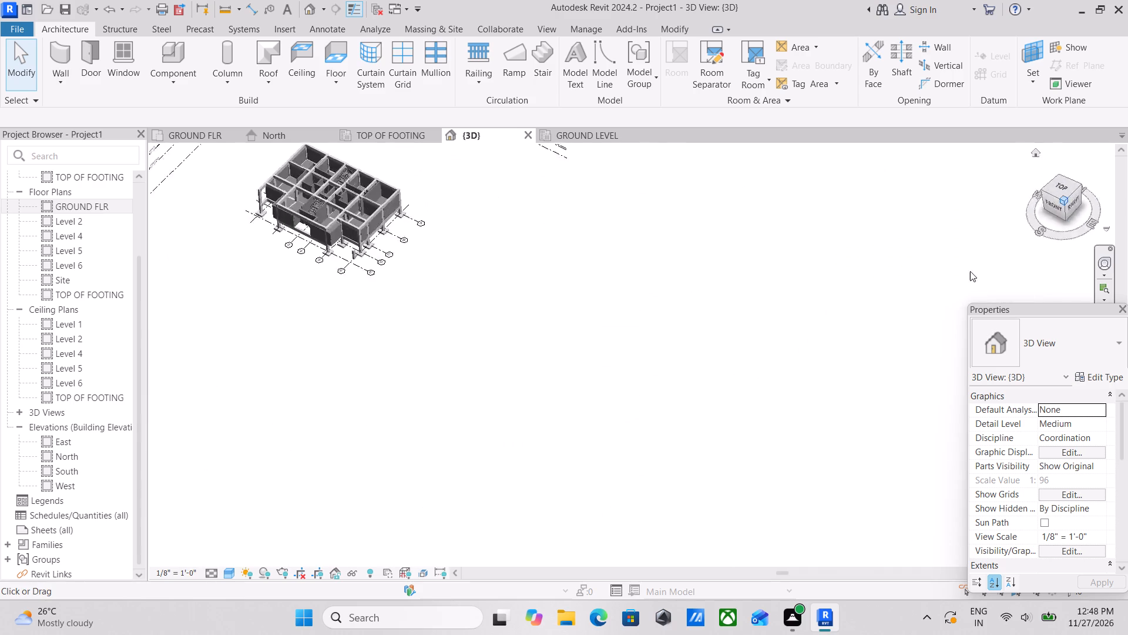
{"action": "scroll", "coordinate": [603, 383], "scroll_direction": "up", "scroll_amount": 9}
{"action": "middle_click_drag", "start_coordinate": [647, 466], "coordinate": [656, 364]}
{"action": "scroll", "coordinate": [647, 441], "scroll_direction": "up", "scroll_amount": 1}
{"action": "scroll", "coordinate": [734, 484], "scroll_direction": "up", "scroll_amount": 4}
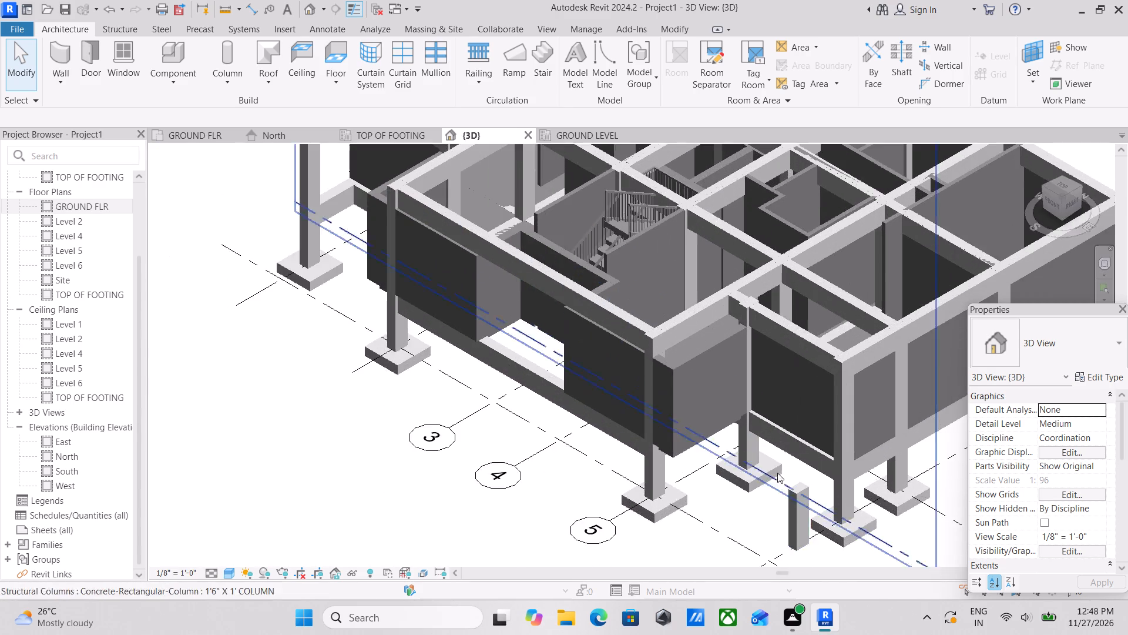
{"action": "scroll", "coordinate": [776, 471], "scroll_direction": "up", "scroll_amount": 4}
{"action": "middle_click_drag", "start_coordinate": [706, 424], "coordinate": [524, 406]}
{"action": "middle_click_drag", "start_coordinate": [761, 407], "coordinate": [689, 419]}
{"action": "scroll", "coordinate": [670, 422], "scroll_direction": "up", "scroll_amount": 3}
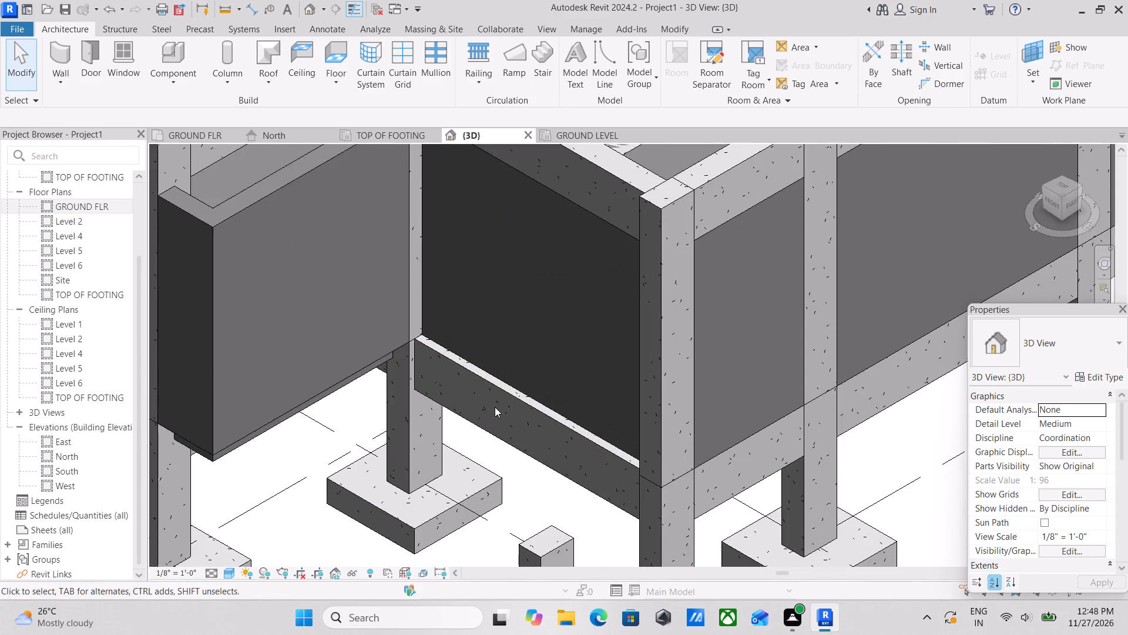
{"action": "scroll", "coordinate": [495, 407], "scroll_direction": "down", "scroll_amount": 6}
{"action": "middle_click_drag", "start_coordinate": [590, 365], "coordinate": [781, 402]}
{"action": "middle_click_drag", "start_coordinate": [550, 374], "coordinate": [748, 462]}
{"action": "scroll", "coordinate": [575, 415], "scroll_direction": "up", "scroll_amount": 1}
{"action": "scroll", "coordinate": [575, 415], "scroll_direction": "down", "scroll_amount": 1}
{"action": "middle_click_drag", "start_coordinate": [575, 415], "coordinate": [610, 455]}
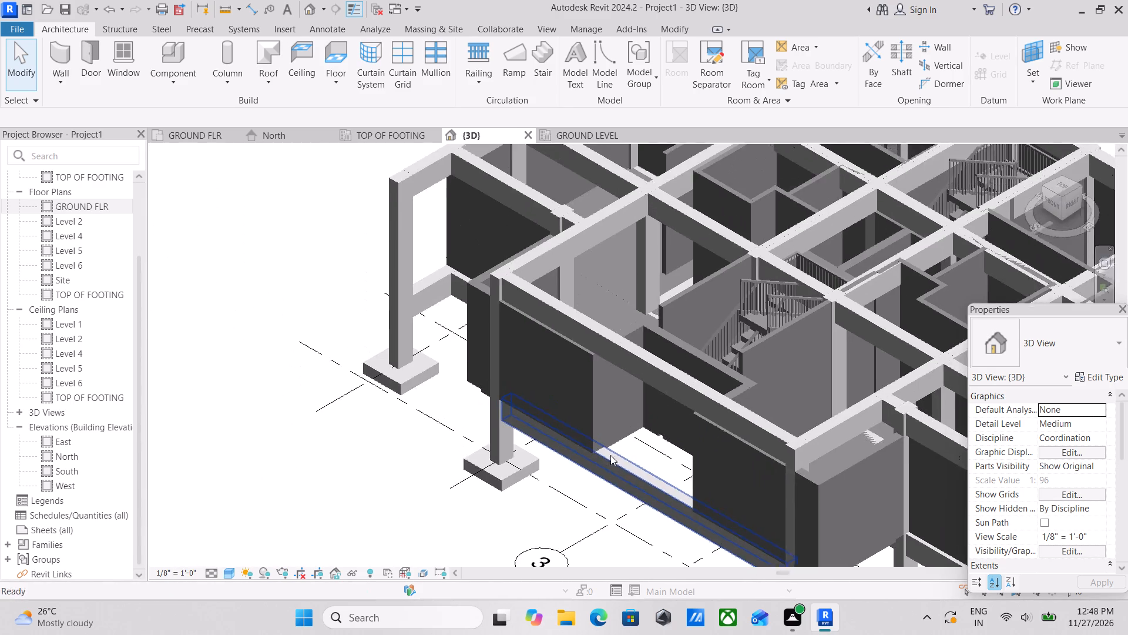
Inspect the southwest rooms beside the south stair in 3D, including the 12 x 24 ground-level concrete beam.
{"action": "scroll", "coordinate": [669, 426], "scroll_direction": "up", "scroll_amount": 2}
{"action": "scroll", "coordinate": [693, 415], "scroll_direction": "down", "scroll_amount": 2}
{"action": "middle_click_drag", "start_coordinate": [693, 415], "coordinate": [662, 436]}
{"action": "middle_click_drag", "start_coordinate": [707, 409], "coordinate": [654, 457]}
{"action": "scroll", "coordinate": [654, 457], "scroll_direction": "up", "scroll_amount": 2}
{"action": "scroll", "coordinate": [653, 400], "scroll_direction": "down", "scroll_amount": 2}
{"action": "middle_click_drag", "start_coordinate": [653, 400], "coordinate": [649, 419]}
{"action": "scroll", "coordinate": [516, 352], "scroll_direction": "up", "scroll_amount": 3}
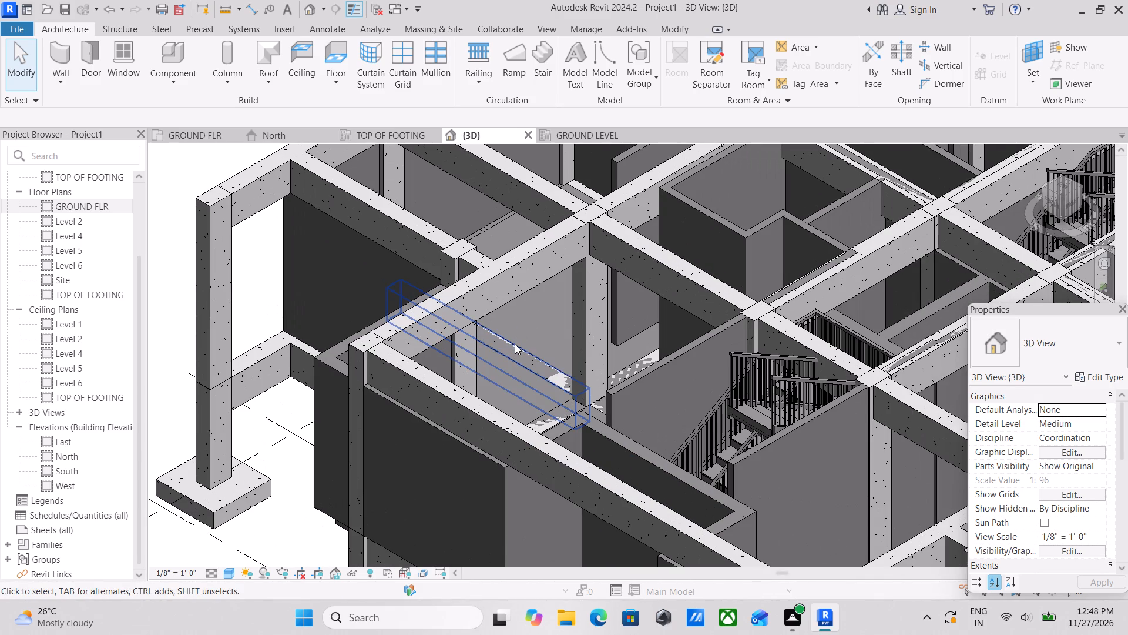
{"action": "left_click", "coordinate": [515, 344]}
{"action": "scroll", "coordinate": [515, 344], "scroll_direction": "down", "scroll_amount": 2}
{"action": "middle_click_drag", "start_coordinate": [515, 344], "coordinate": [512, 352]}
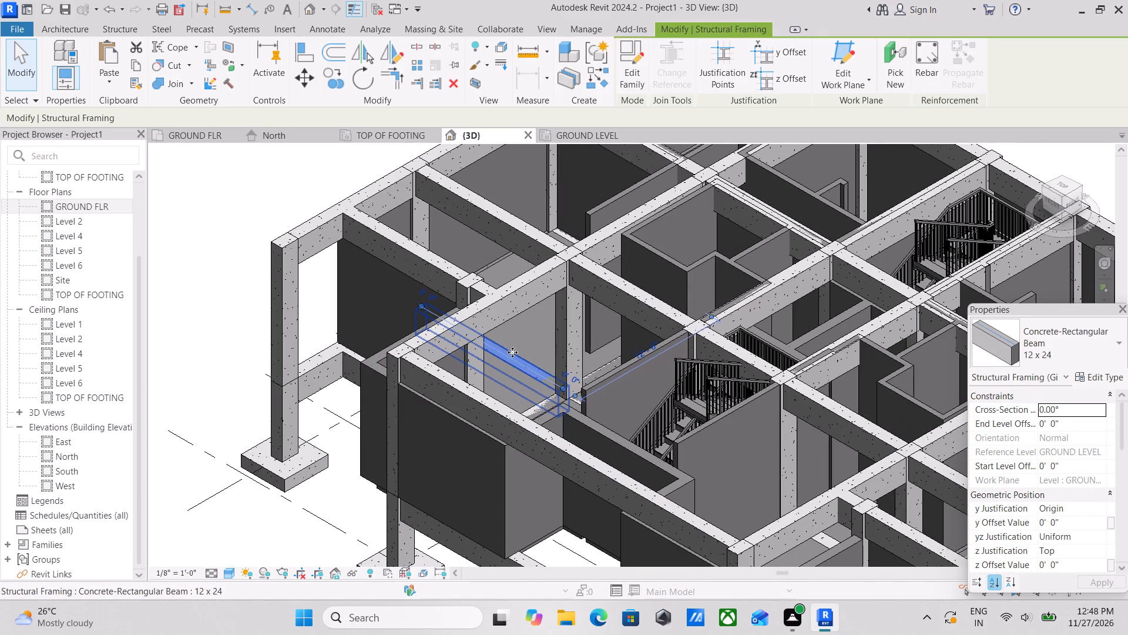
{"action": "key", "text": "Escape"}
{"action": "scroll", "coordinate": [597, 343], "scroll_direction": "down", "scroll_amount": 2}
{"action": "middle_click_drag", "start_coordinate": [609, 342], "coordinate": [466, 303]}
{"action": "middle_click_drag", "start_coordinate": [633, 323], "coordinate": [532, 277]}
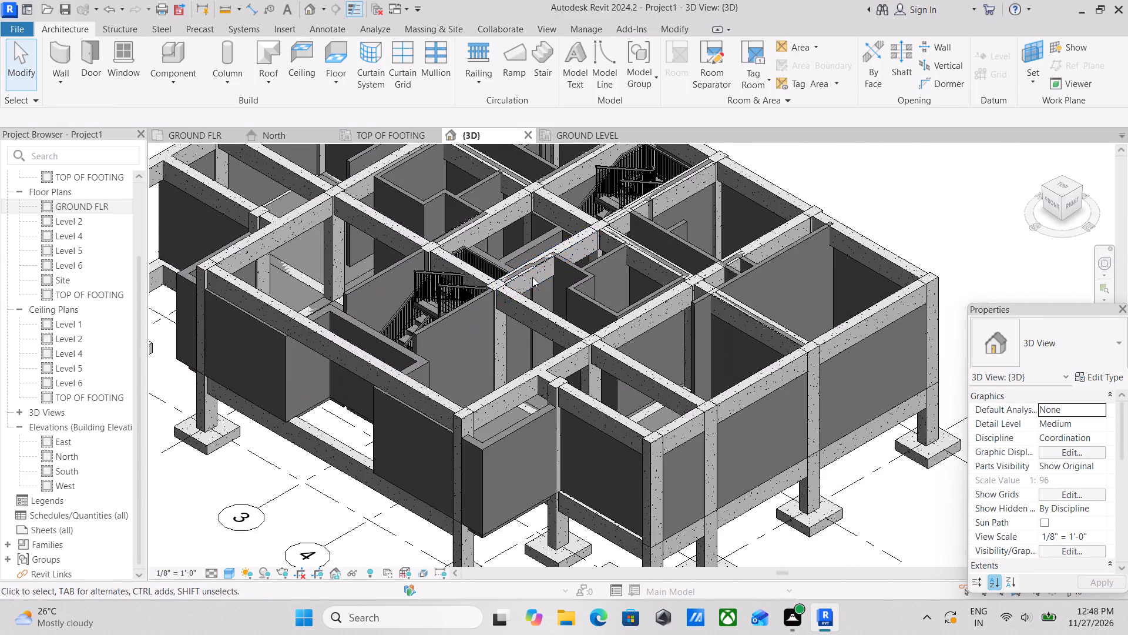
Inspect the southeast rooms and the south stairwell in 3D for their floors, interior walls and beams.
{"action": "middle_click_drag", "start_coordinate": [706, 382], "coordinate": [677, 345]}
{"action": "scroll", "coordinate": [687, 258], "scroll_direction": "up", "scroll_amount": 4}
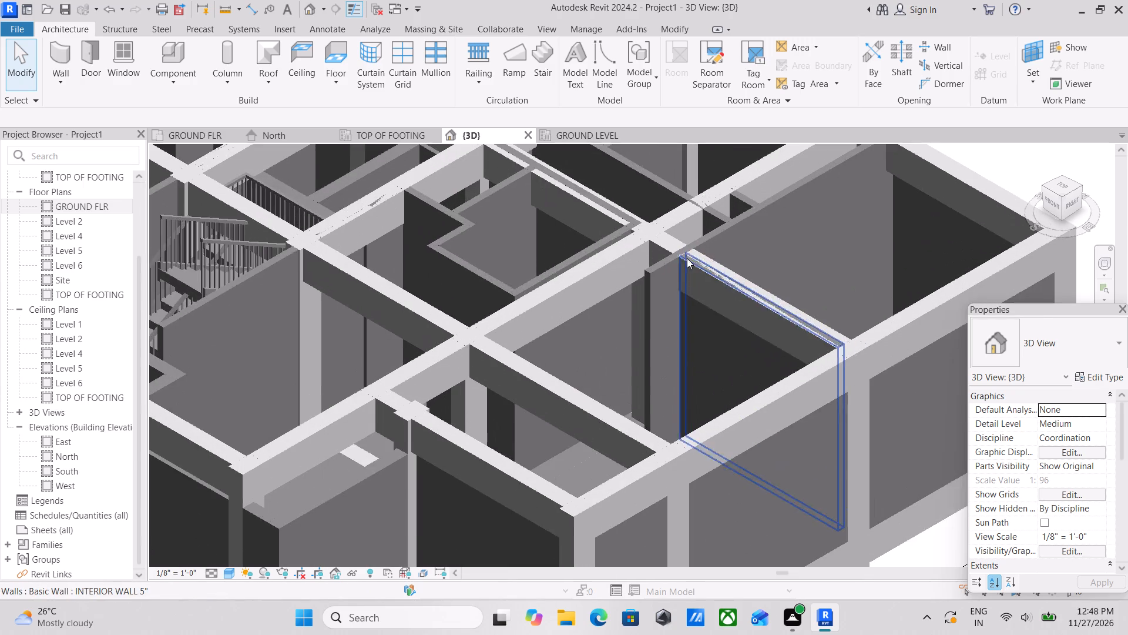
{"action": "scroll", "coordinate": [700, 279], "scroll_direction": "up", "scroll_amount": 4}
{"action": "scroll", "coordinate": [726, 325], "scroll_direction": "down", "scroll_amount": 2}
{"action": "middle_click_drag", "start_coordinate": [726, 325], "coordinate": [731, 253]}
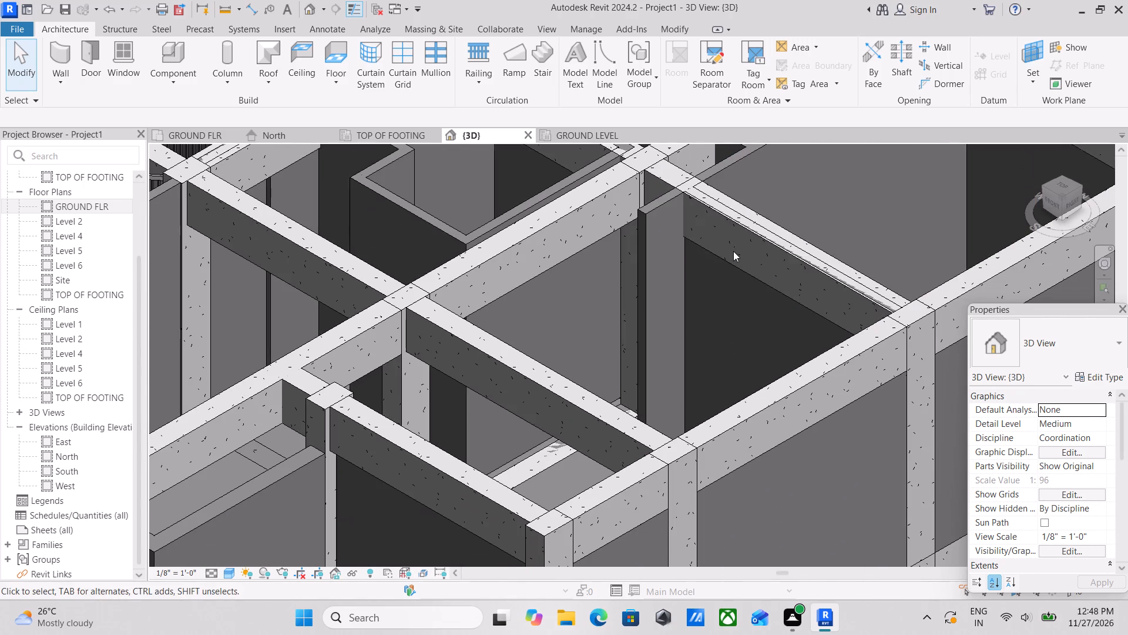
{"action": "scroll", "coordinate": [720, 288], "scroll_direction": "down", "scroll_amount": 3}
{"action": "scroll", "coordinate": [565, 286], "scroll_direction": "down", "scroll_amount": 1}
{"action": "middle_click_drag", "start_coordinate": [568, 287], "coordinate": [723, 272]}
{"action": "middle_click_drag", "start_coordinate": [498, 266], "coordinate": [558, 303]}
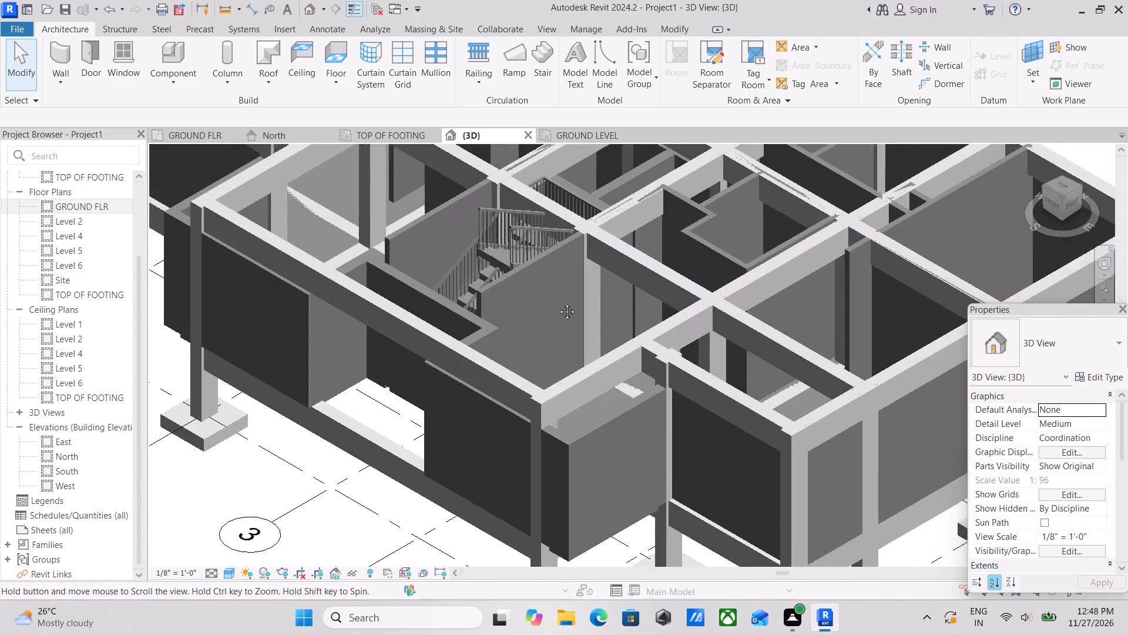
{"action": "middle_click_drag", "start_coordinate": [558, 303], "coordinate": [582, 304]}
{"action": "scroll", "coordinate": [584, 303], "scroll_direction": "up", "scroll_amount": 1}
{"action": "scroll", "coordinate": [584, 303], "scroll_direction": "down", "scroll_amount": 2}
{"action": "middle_click_drag", "start_coordinate": [584, 303], "coordinate": [664, 355]}
{"action": "scroll", "coordinate": [604, 325], "scroll_direction": "down", "scroll_amount": 2}
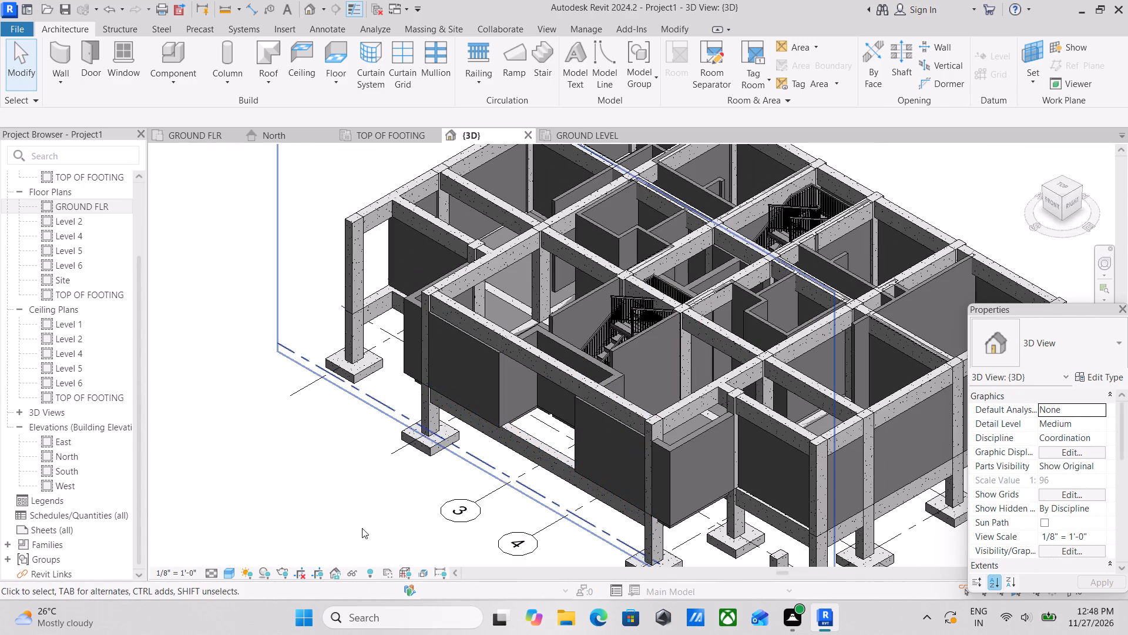